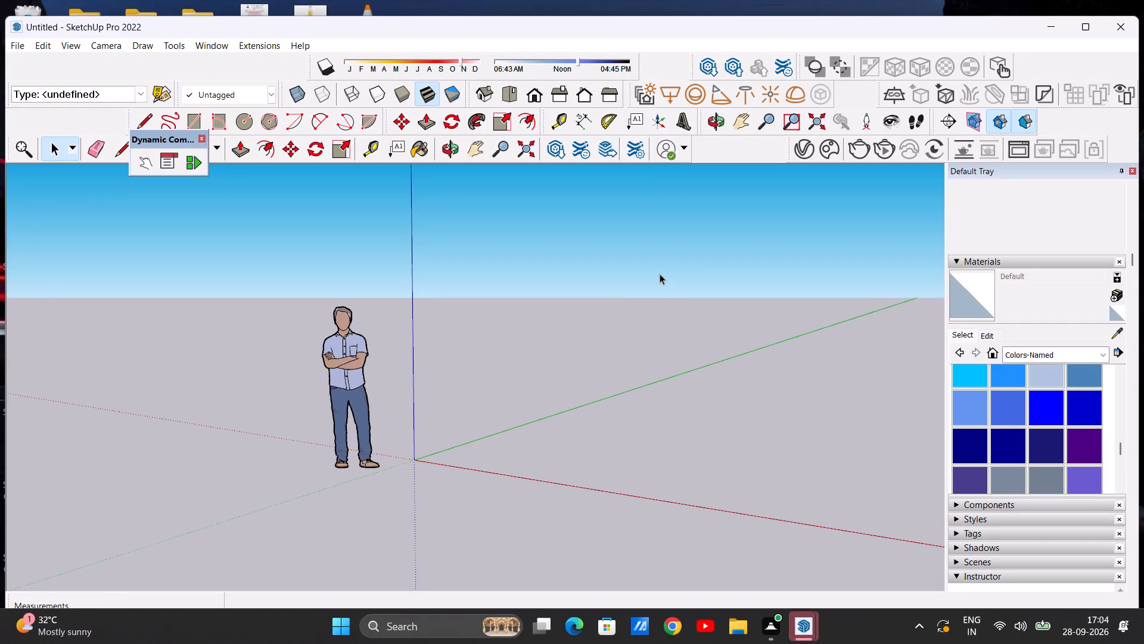
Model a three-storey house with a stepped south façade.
In the top view, draw a ground rectangle about 42' by 25' between the positive red and green axes.
scroll(600, 324, "down", 8)
scroll(872, 302, "up", 7)
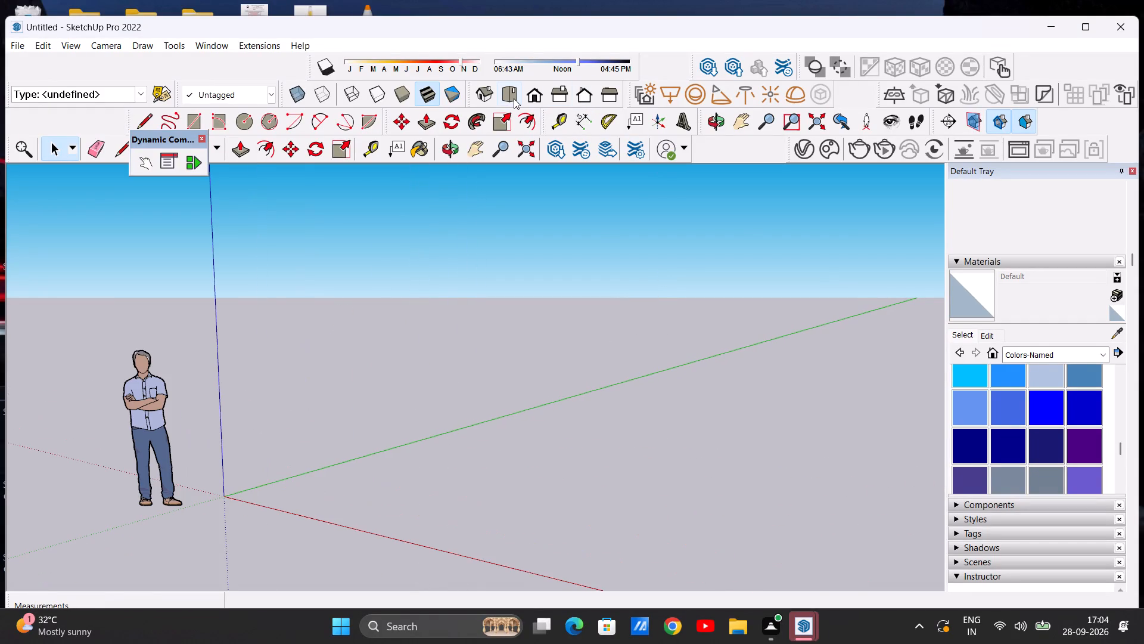
left_click(514, 98)
scroll(596, 311, "down", 5)
scroll(934, 220, "up", 7)
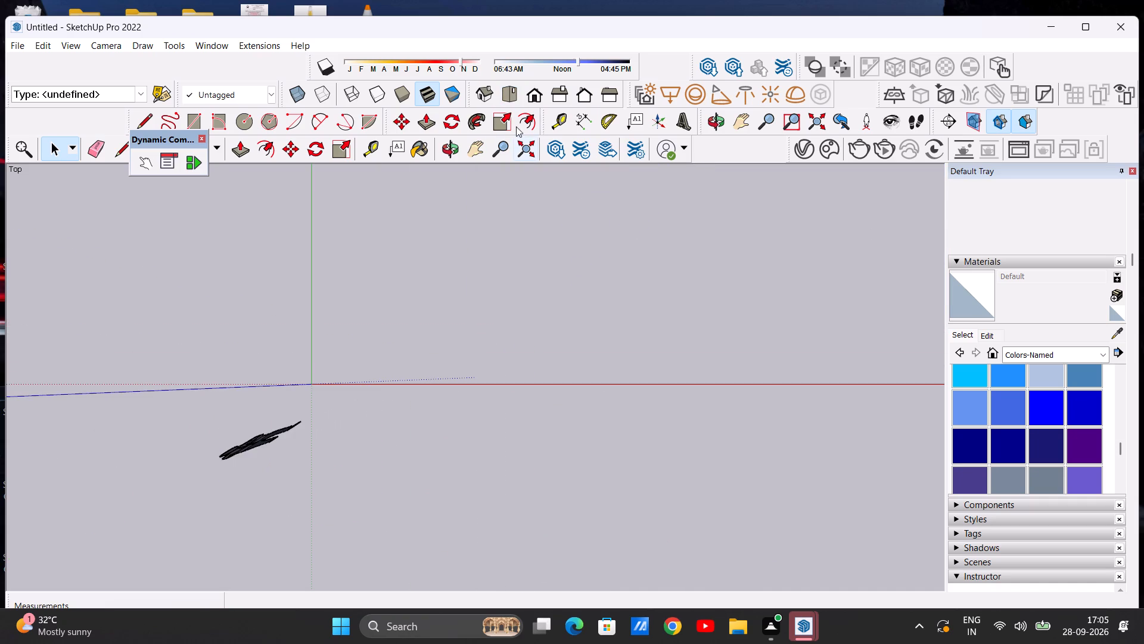
left_click(470, 149)
left_click_drag(309, 379, 191, 411)
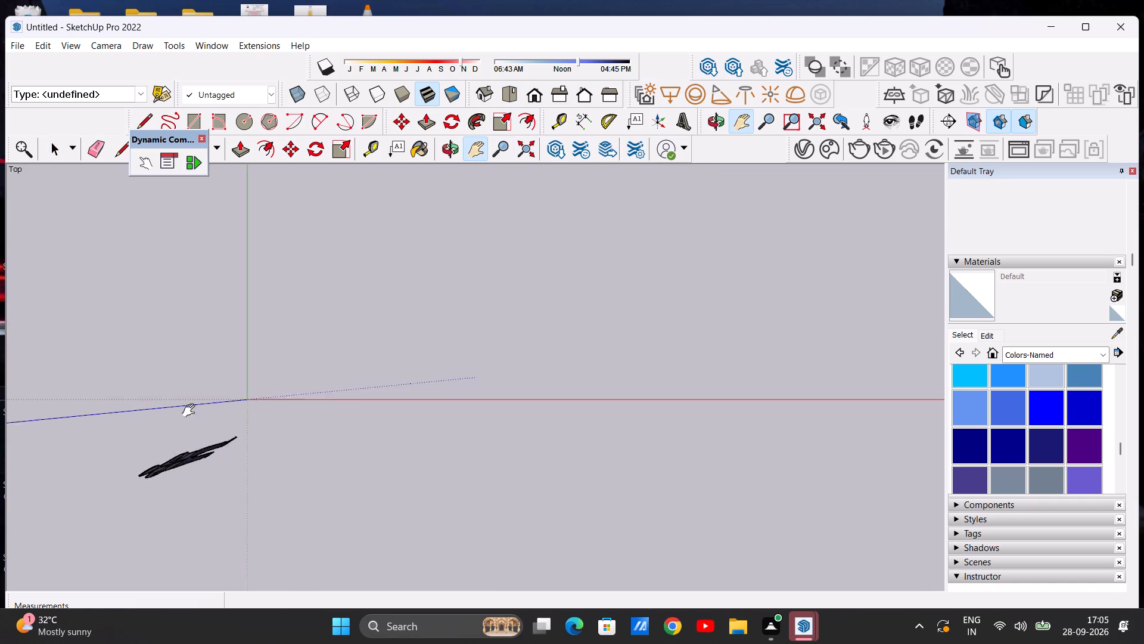
left_click_drag(191, 411, 0, 583)
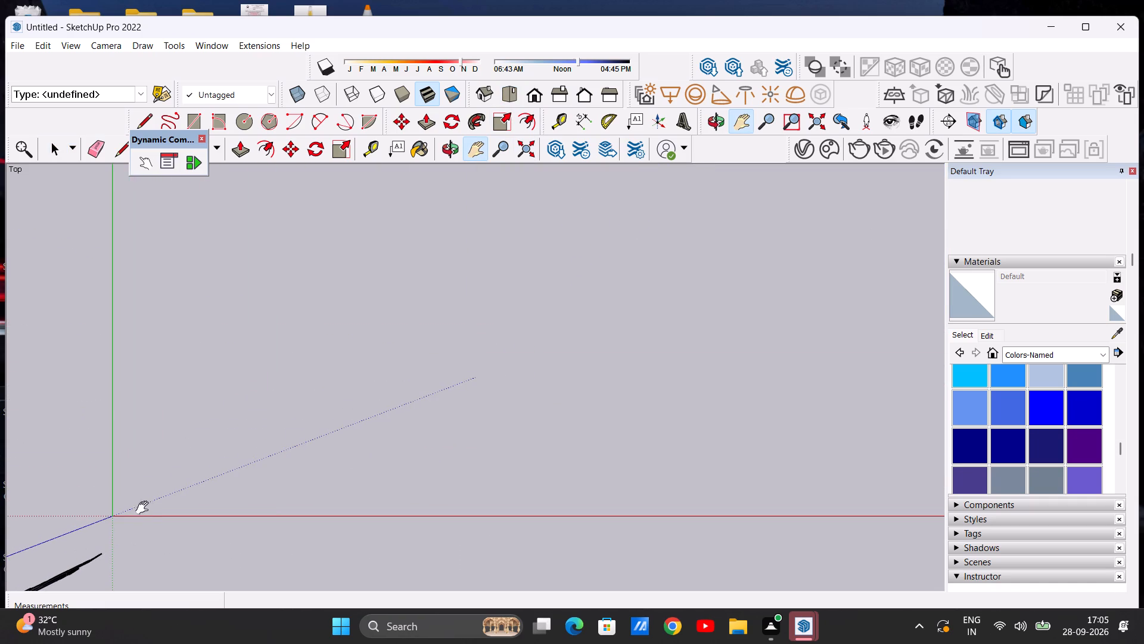
left_click_drag(123, 512, 65, 549)
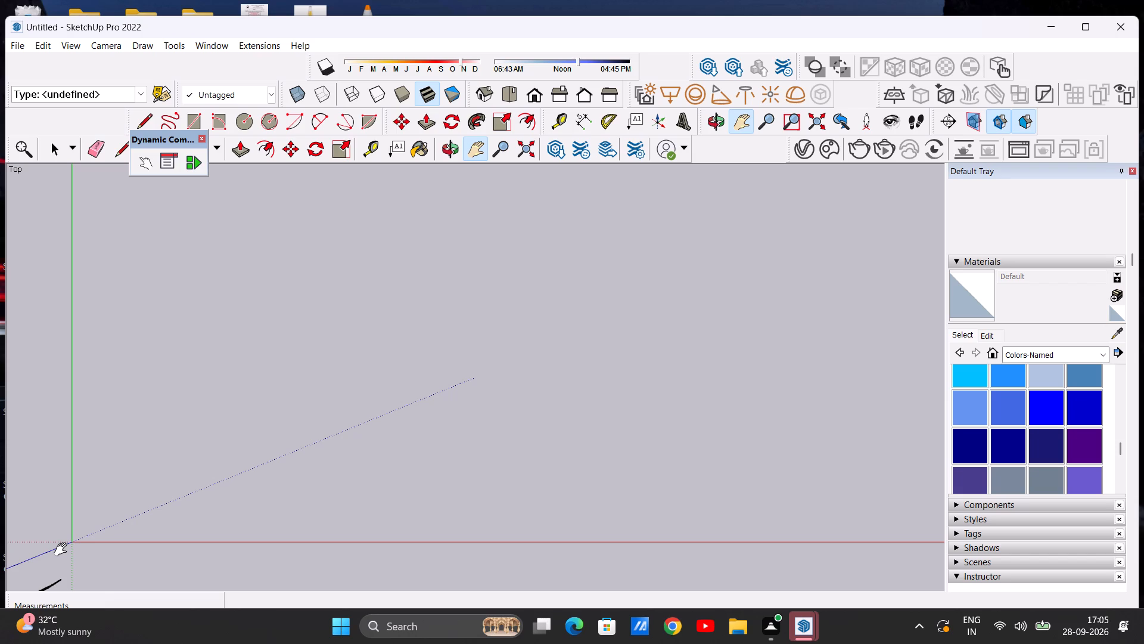
scroll(126, 629, "down", 4)
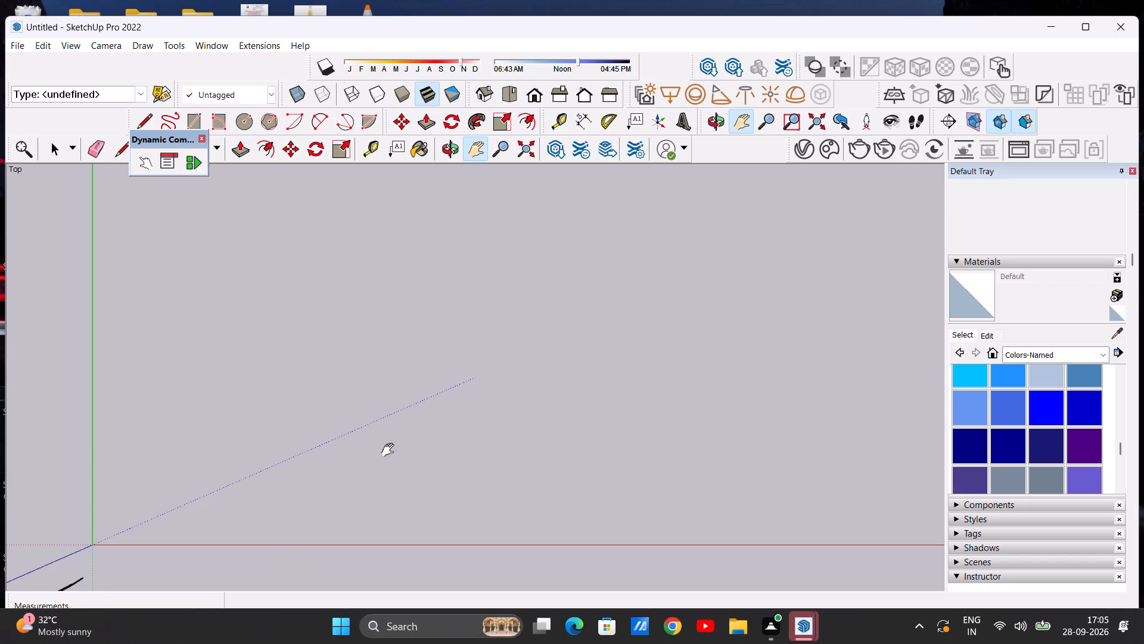
scroll(416, 360, "up", 4)
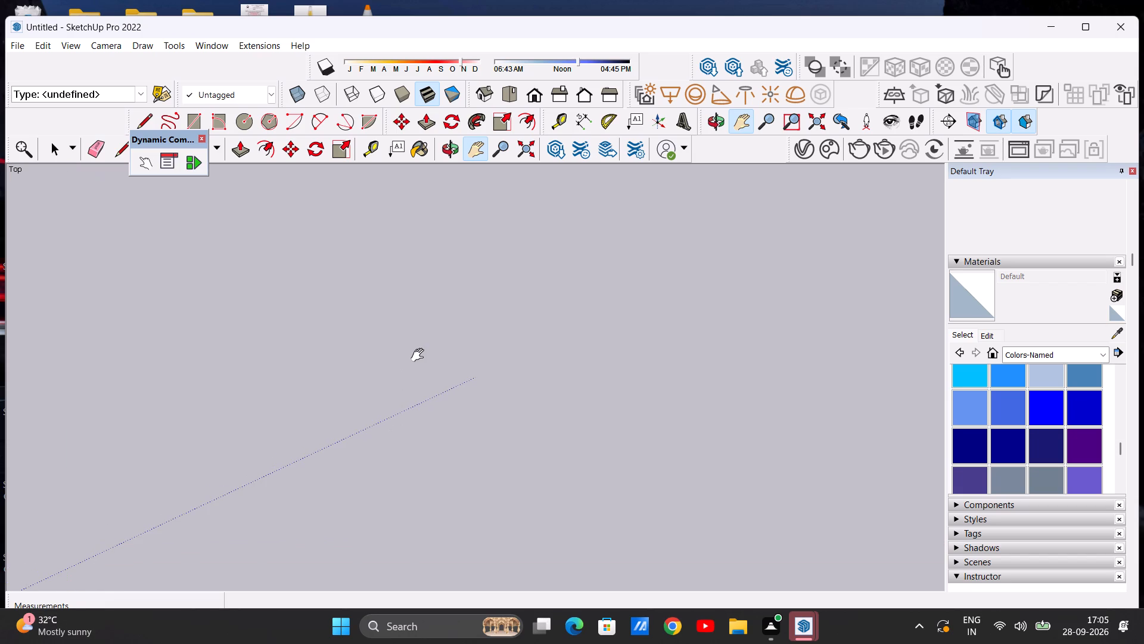
scroll(420, 355, "down", 16)
scroll(644, 311, "up", 3)
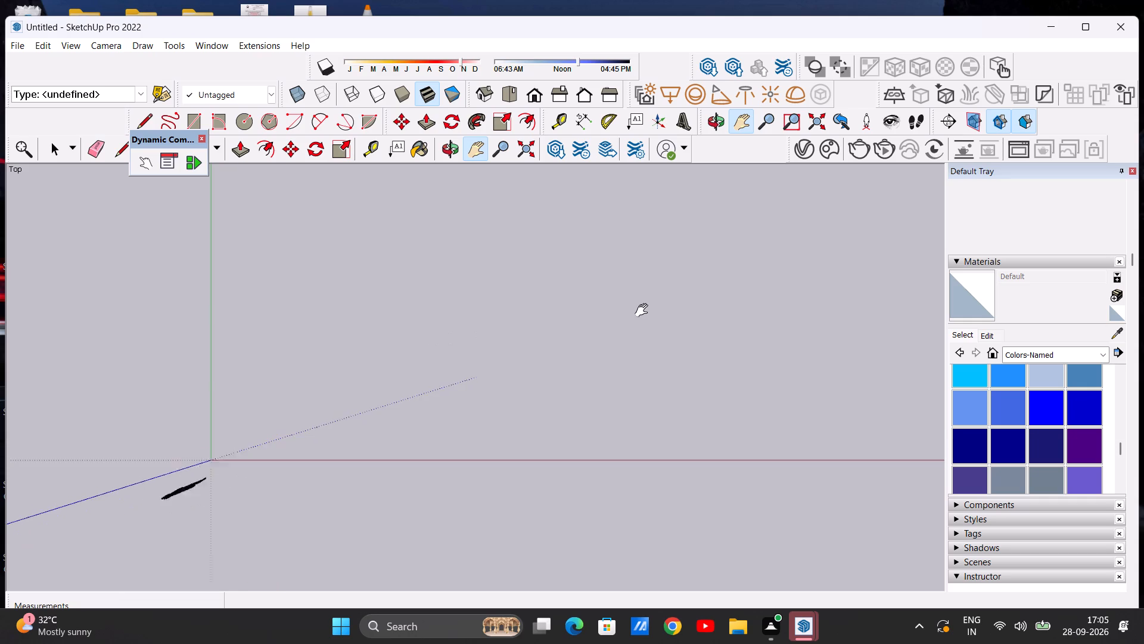
scroll(644, 311, "up", 2)
left_click_drag(95, 495, 72, 528)
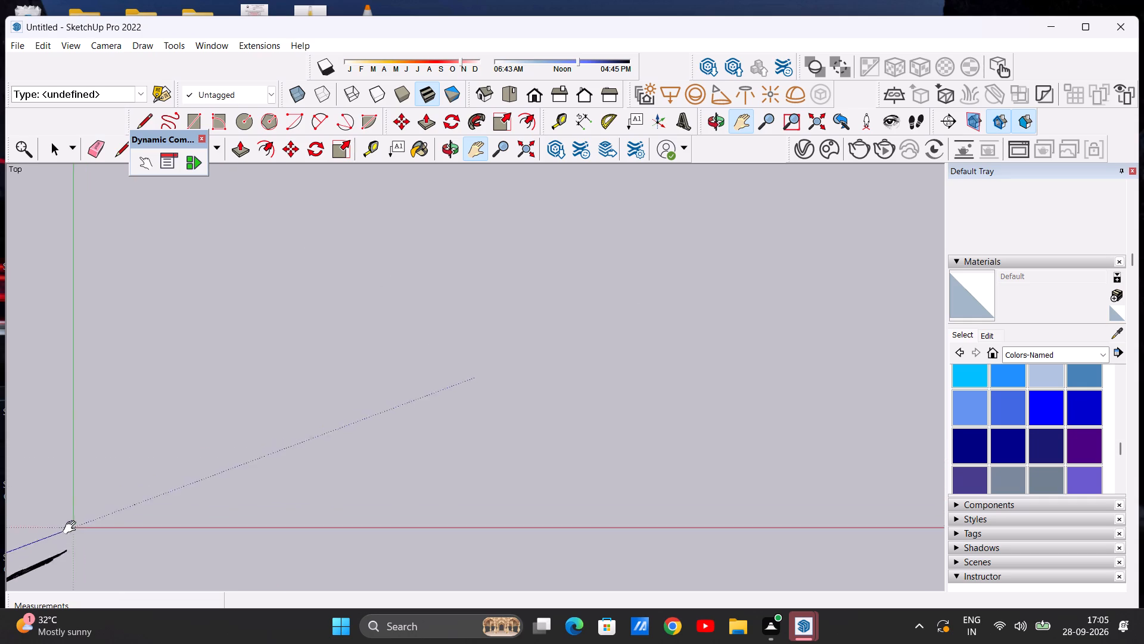
left_click_drag(72, 528, 57, 583)
key("space")
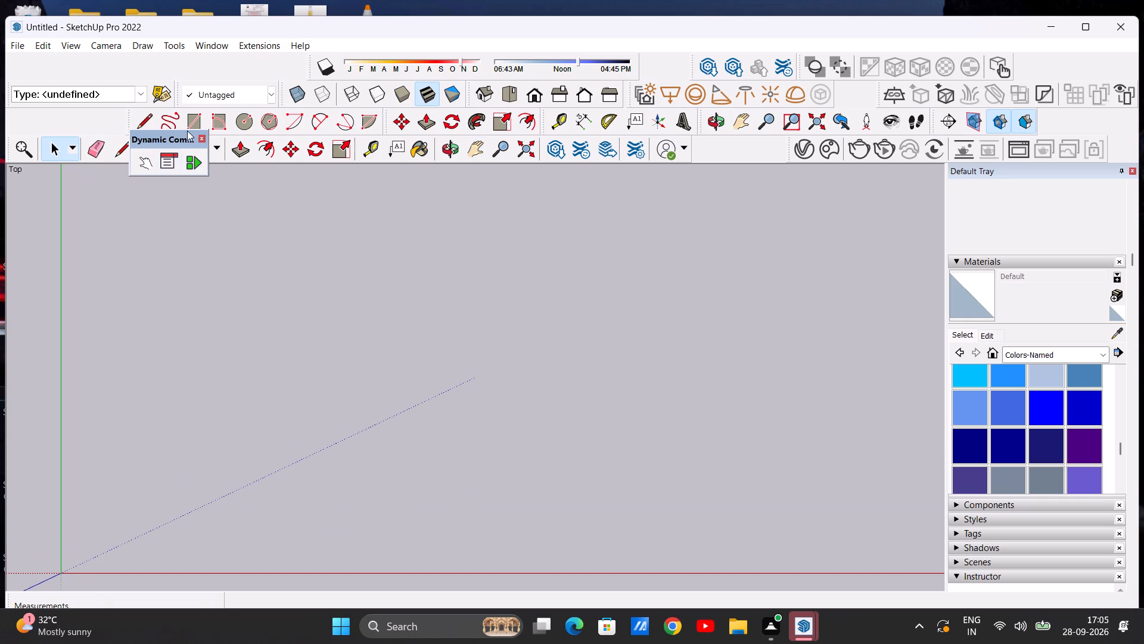
left_click(194, 116)
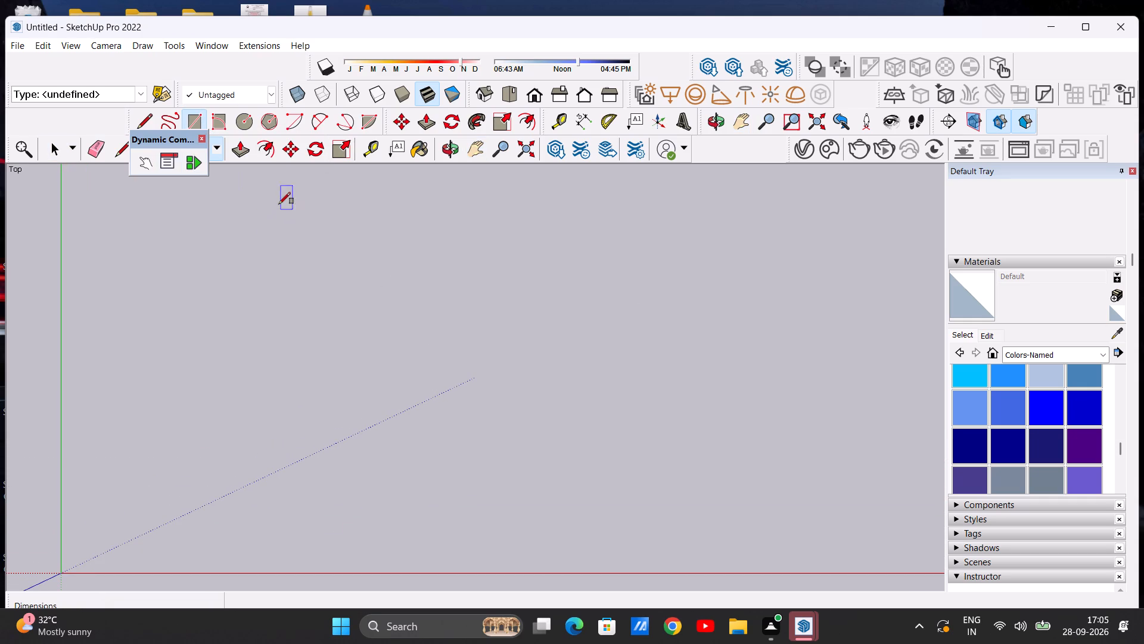
left_click(276, 179)
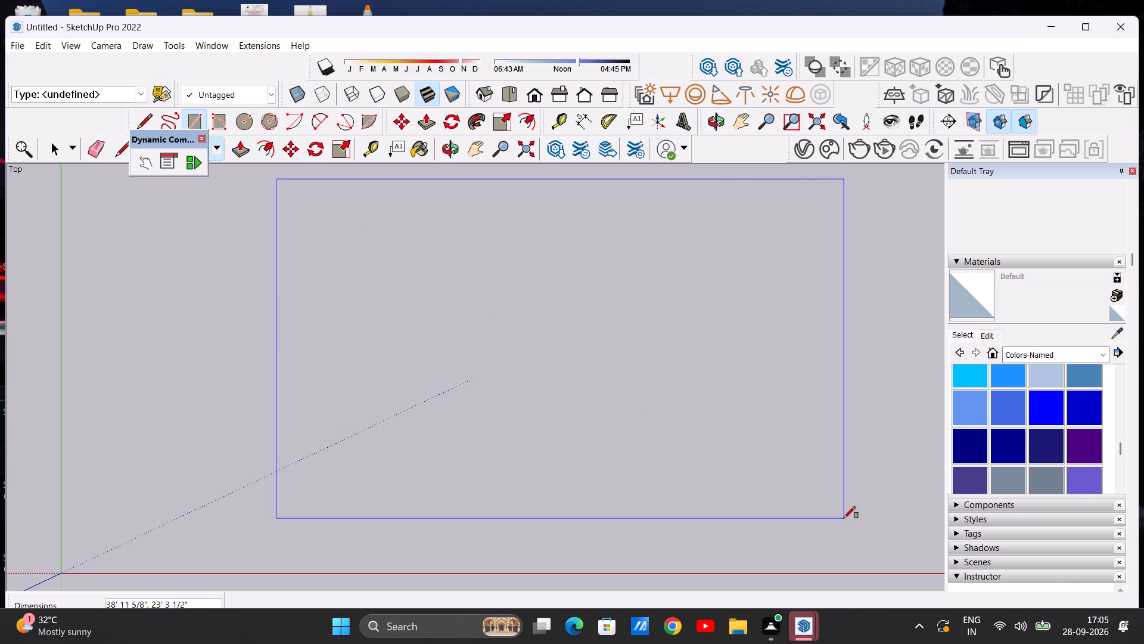
left_click(889, 539)
key("space")
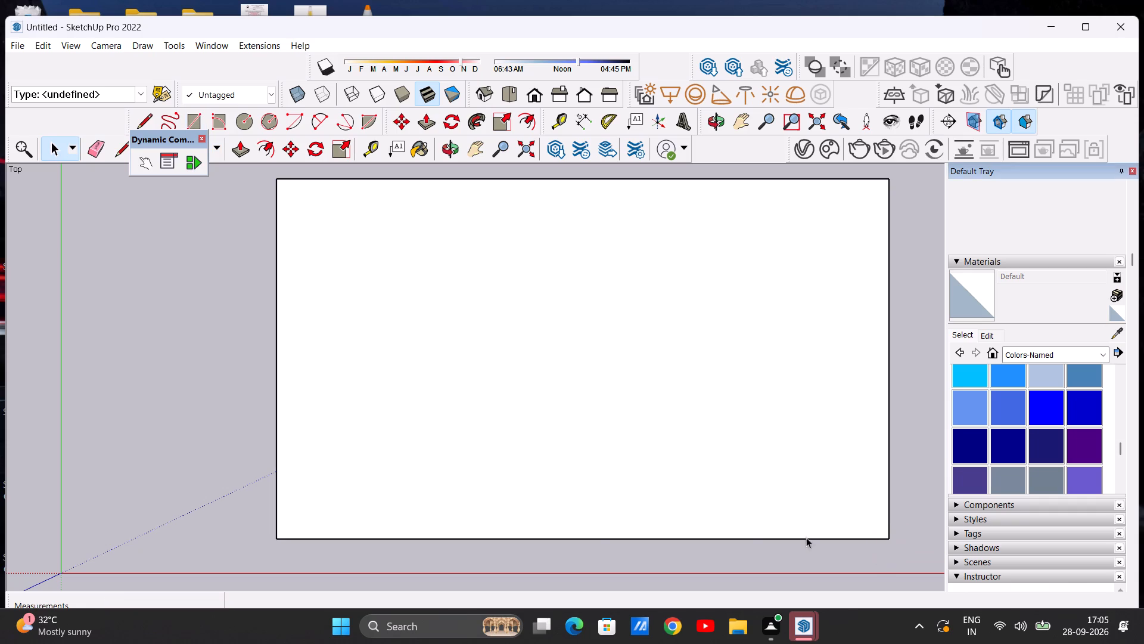
Move the whole rectangle farther from the origin along both the red and green directions.
scroll(508, 475, "down", 8)
scroll(470, 422, "down", 8)
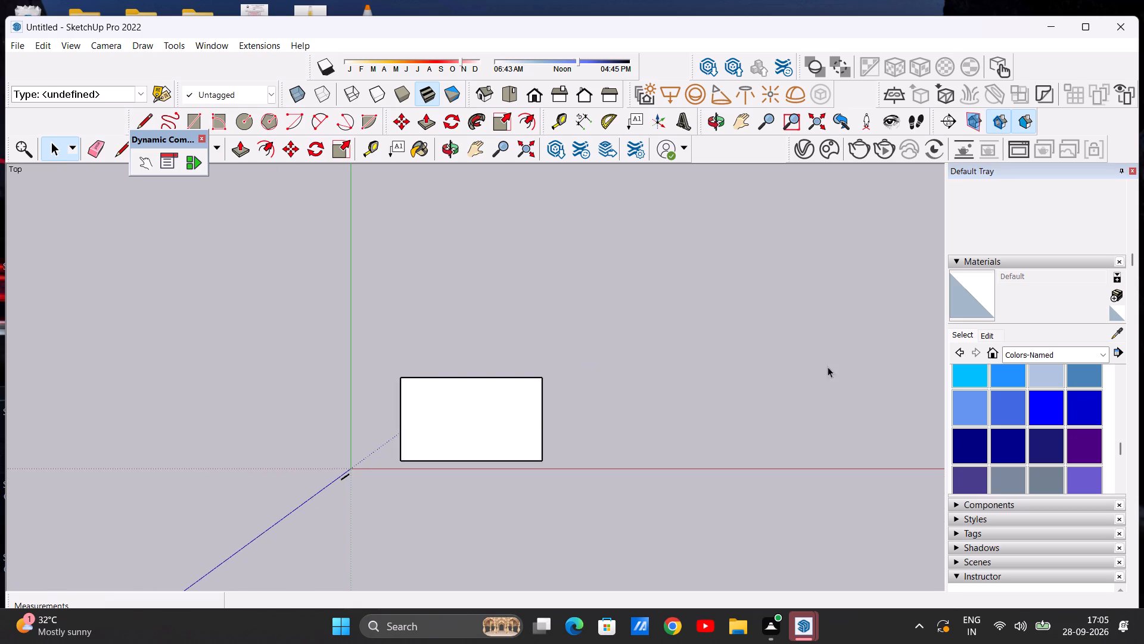
scroll(843, 364, "up", 6)
double_click(293, 448)
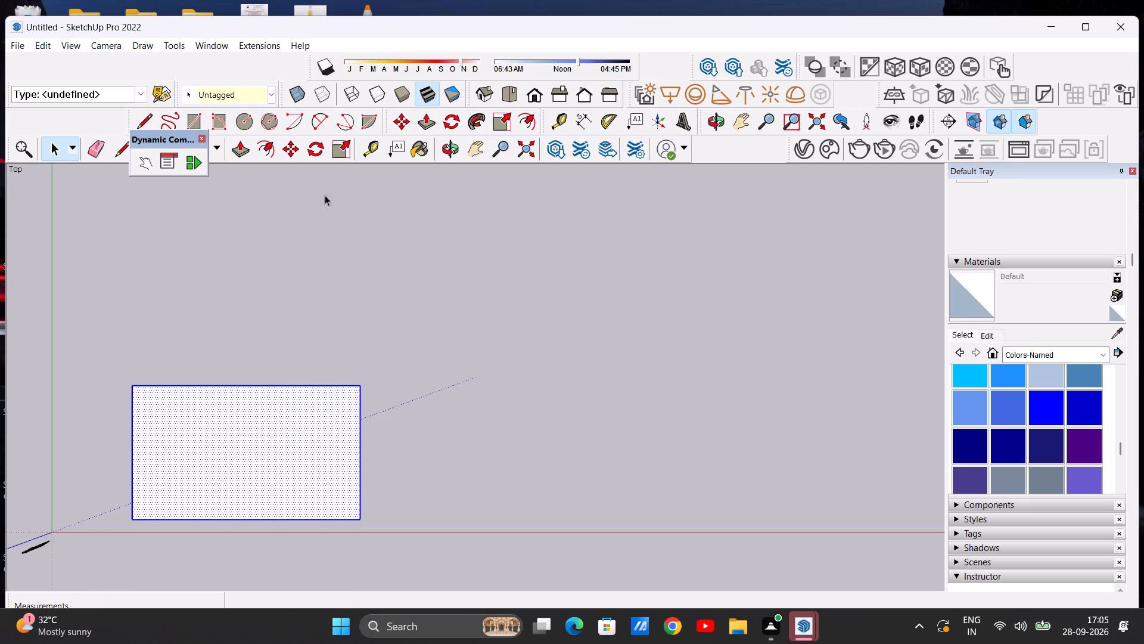
left_click(290, 148)
left_click(360, 386)
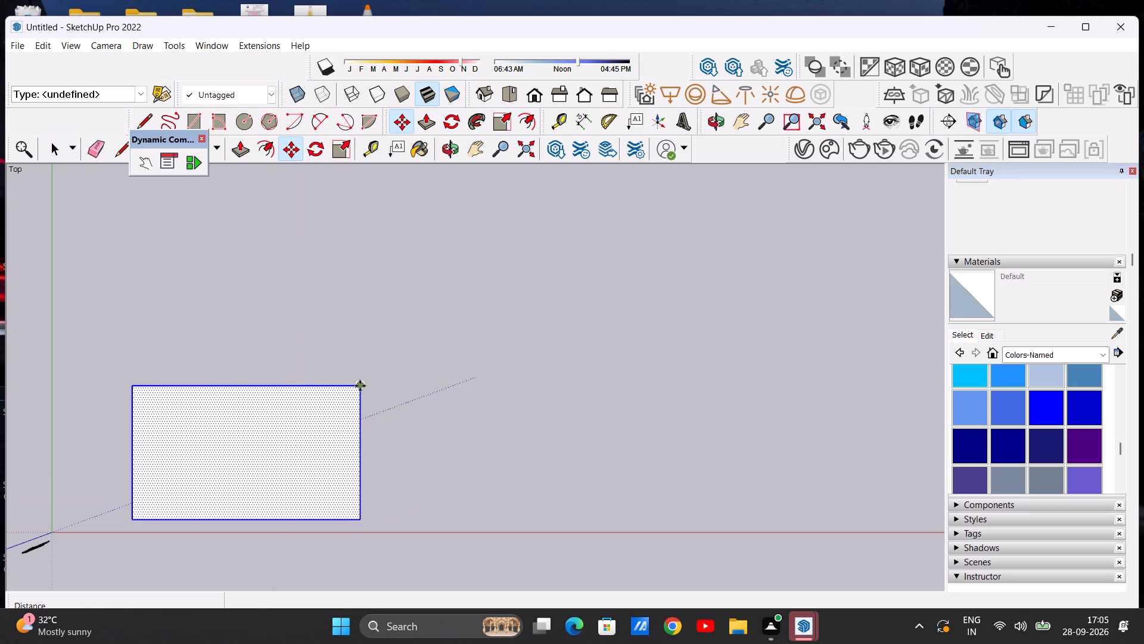
left_click(598, 299)
key("space")
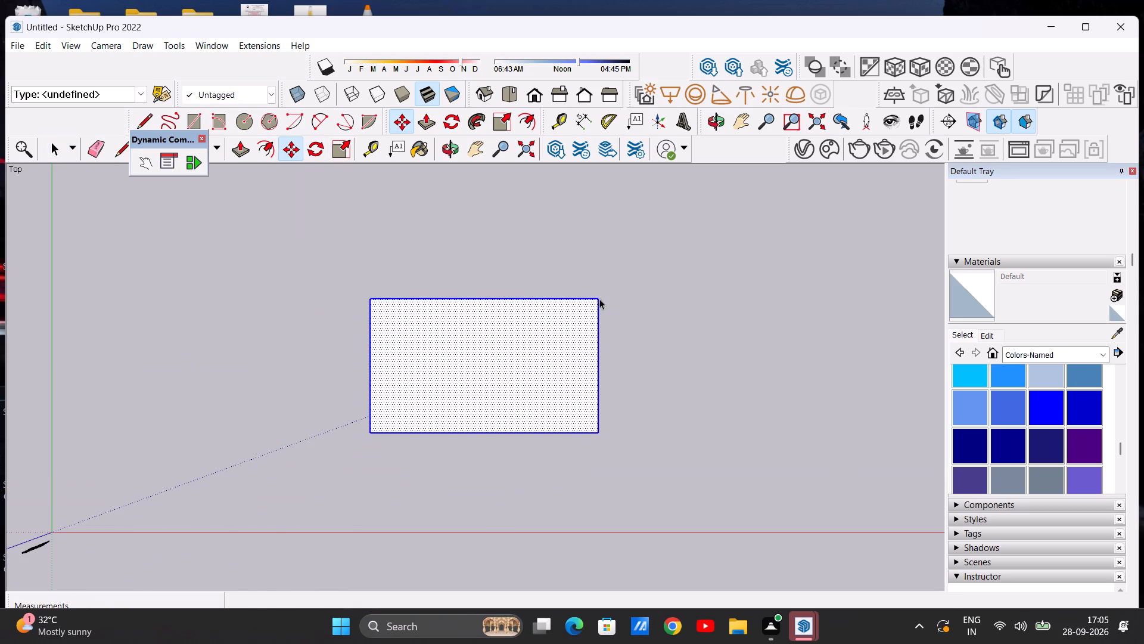
left_click(683, 348)
Draw a second rectangle spanning the full width of the first one's far edge, extending along the green axis.
scroll(628, 326, "down", 3)
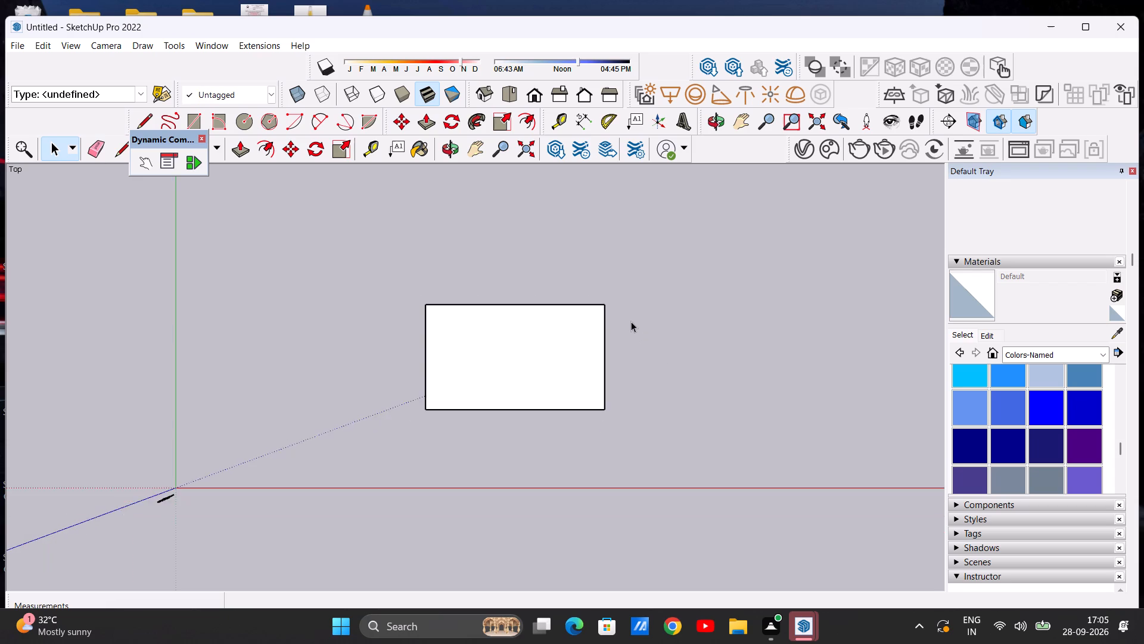
scroll(631, 321, "up", 4)
left_click(192, 118)
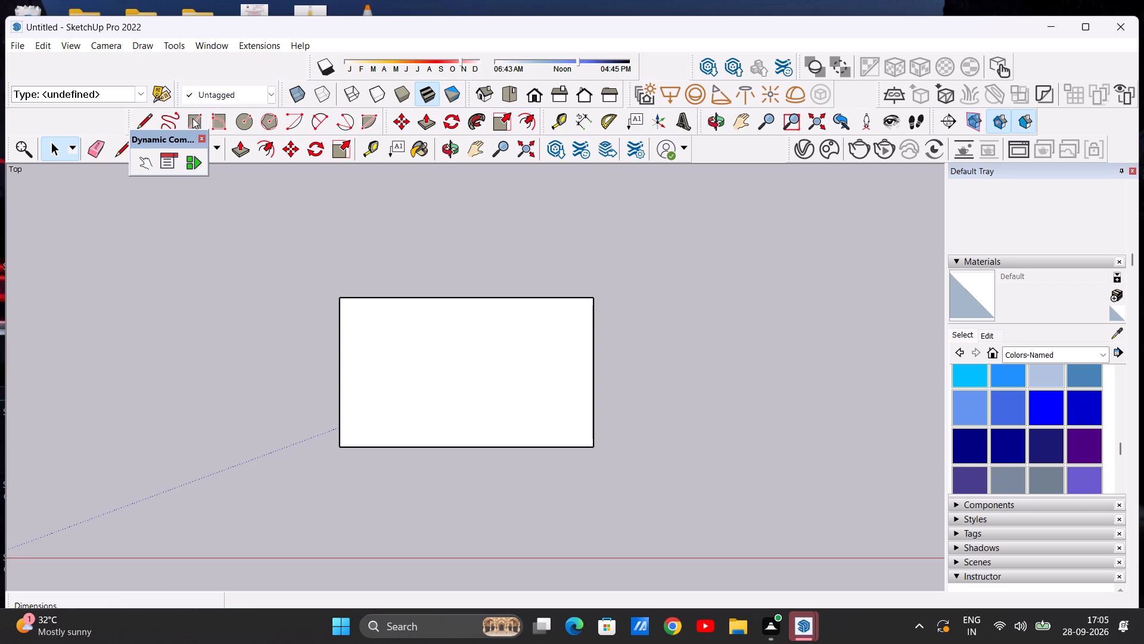
left_click(343, 295)
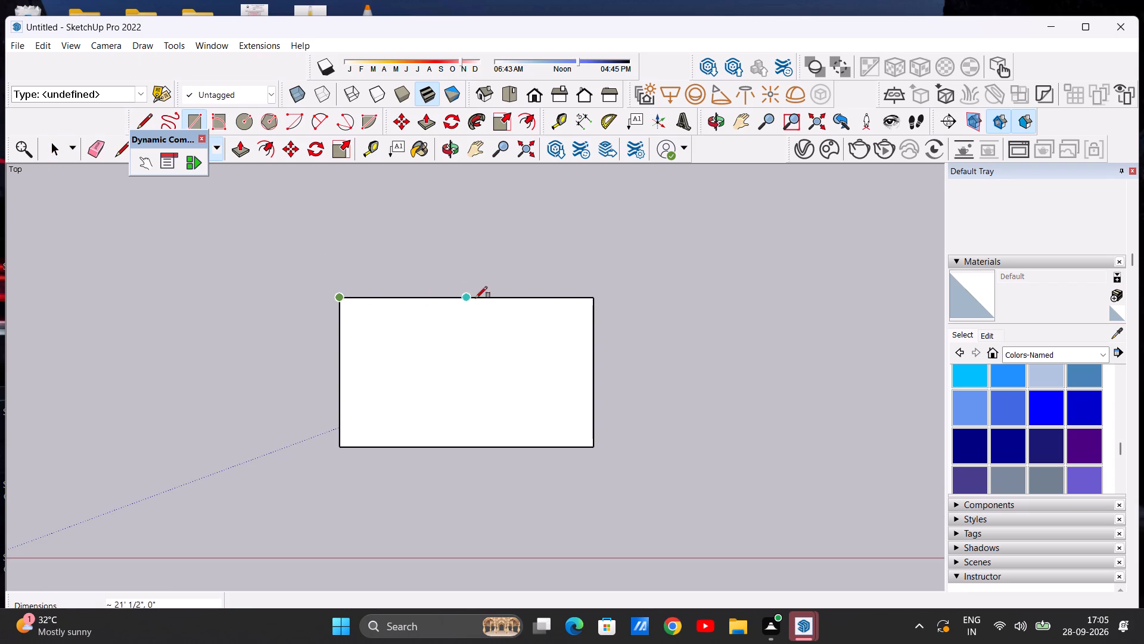
left_click(590, 296)
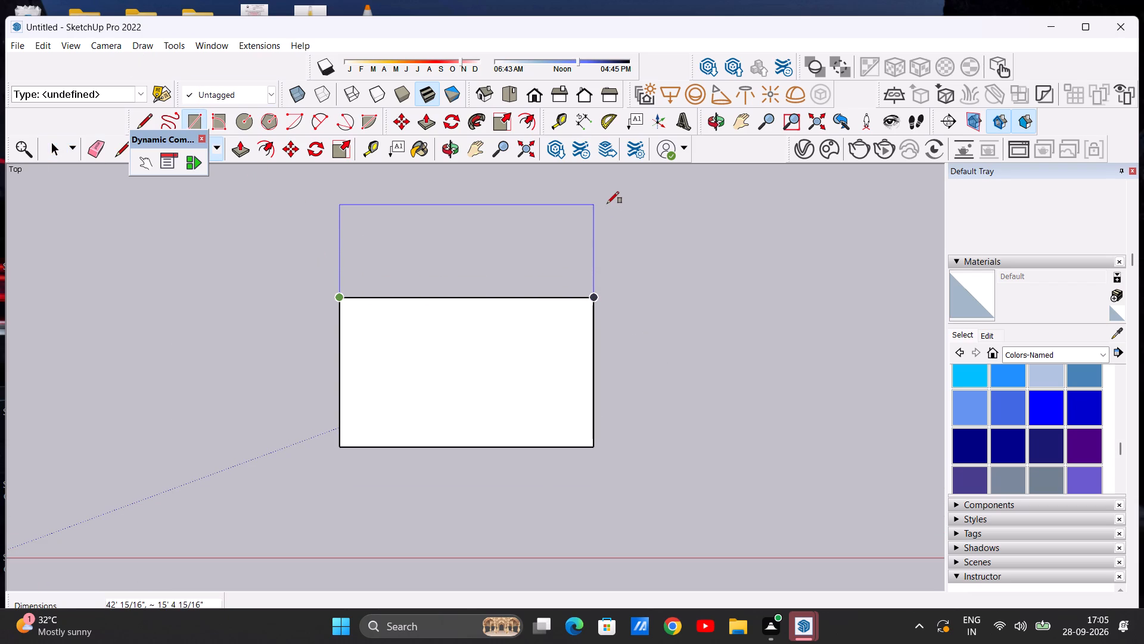
left_click(608, 195)
key("space")
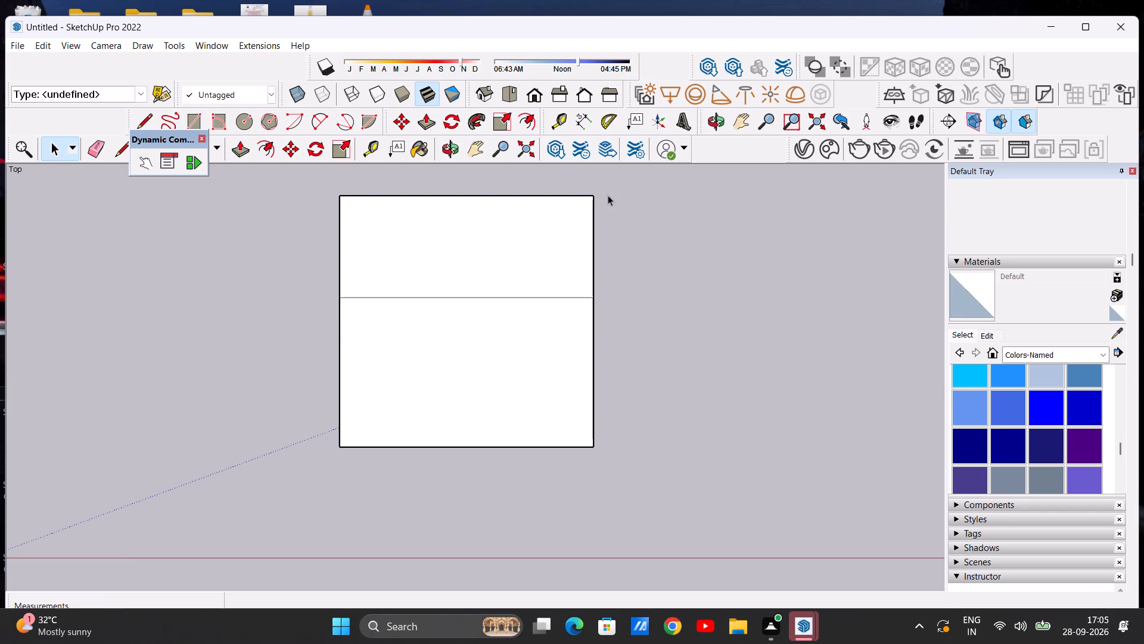
Erase the shared edge between the two rectangles to merge them into one face.
left_click(102, 153)
left_click_drag(421, 280, 428, 308)
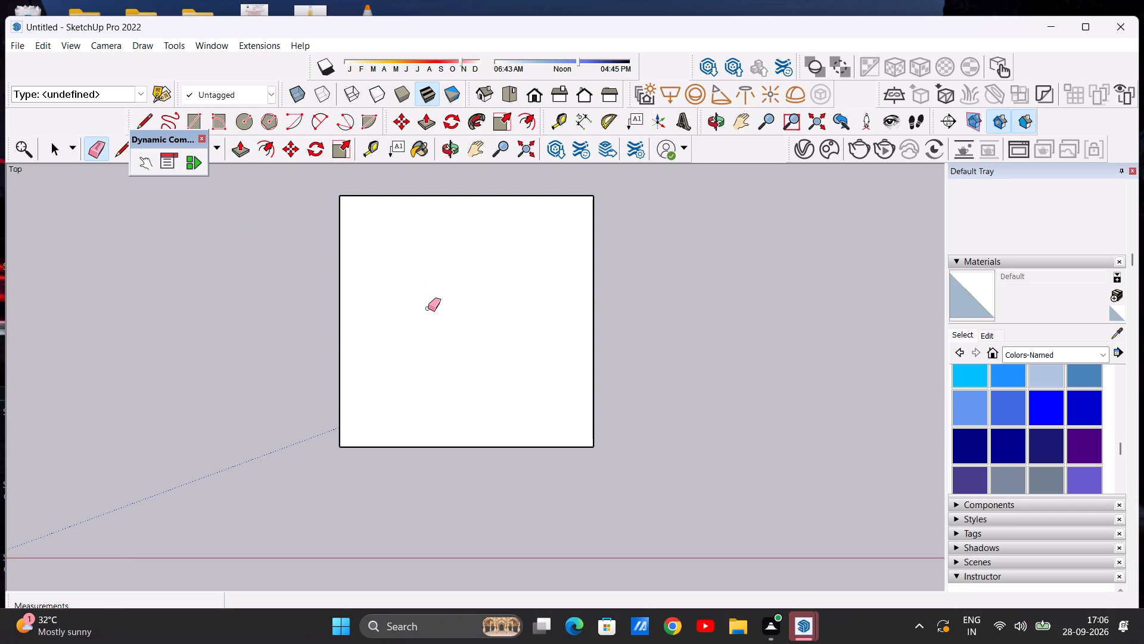
key("space")
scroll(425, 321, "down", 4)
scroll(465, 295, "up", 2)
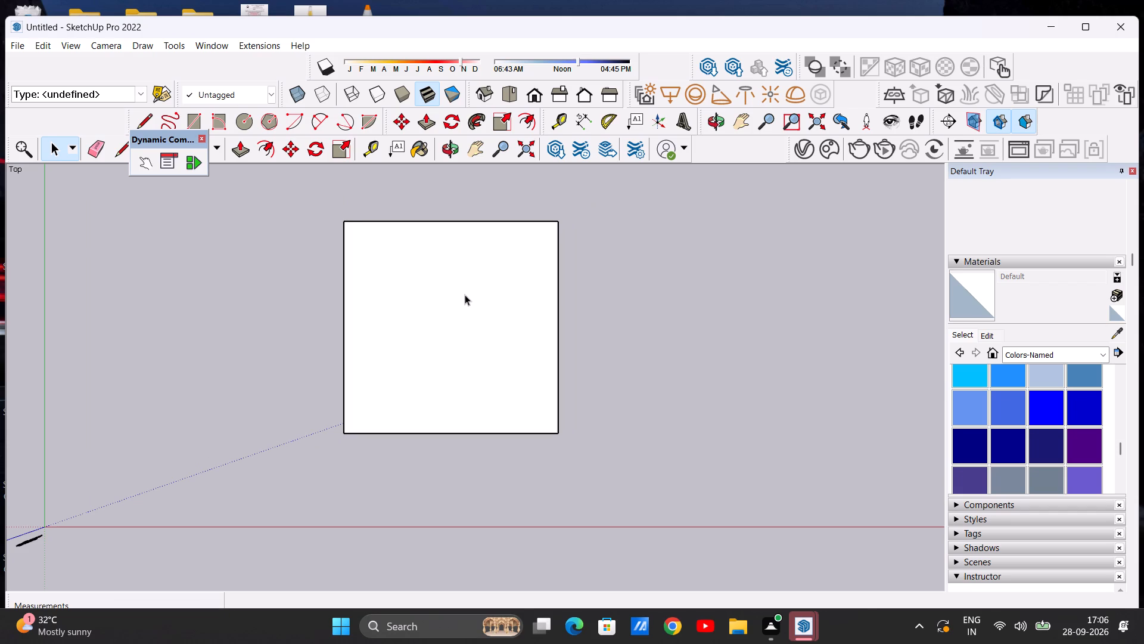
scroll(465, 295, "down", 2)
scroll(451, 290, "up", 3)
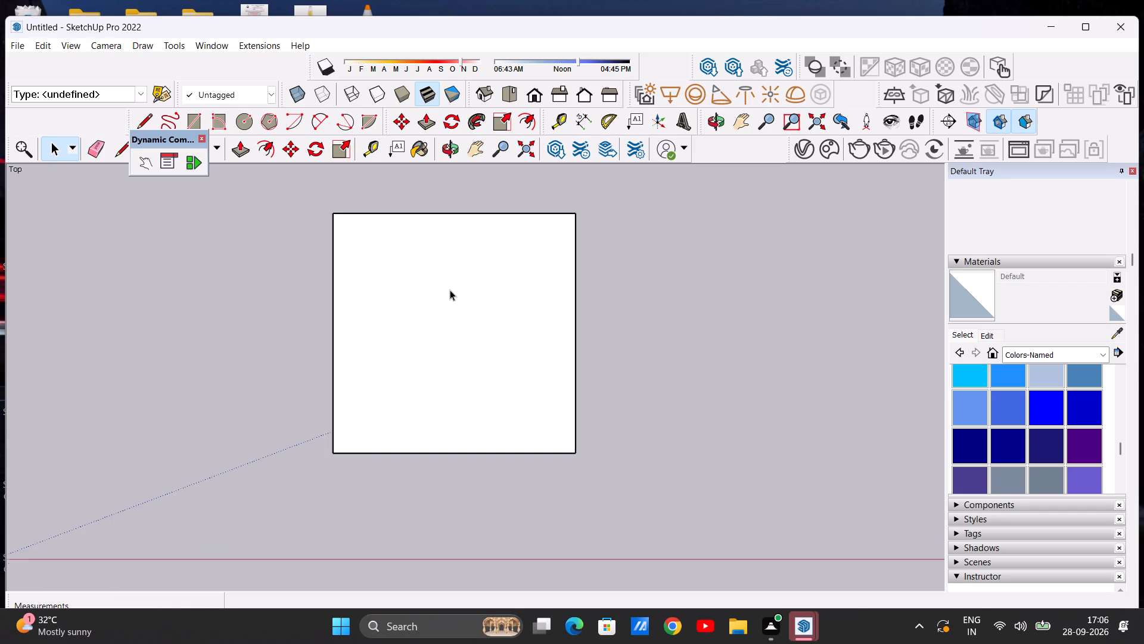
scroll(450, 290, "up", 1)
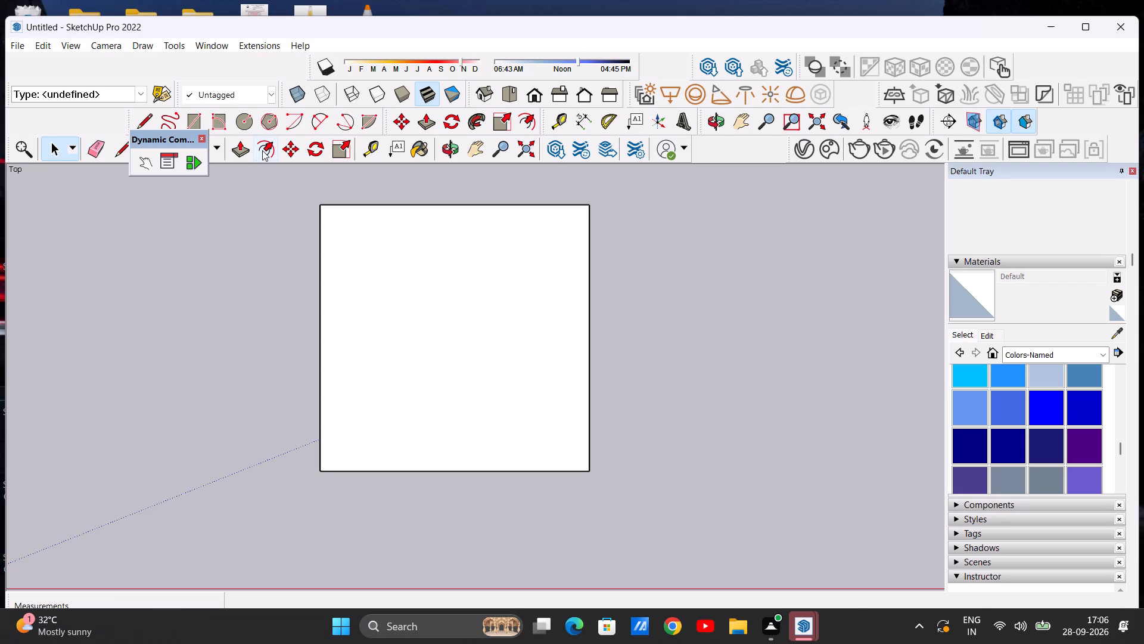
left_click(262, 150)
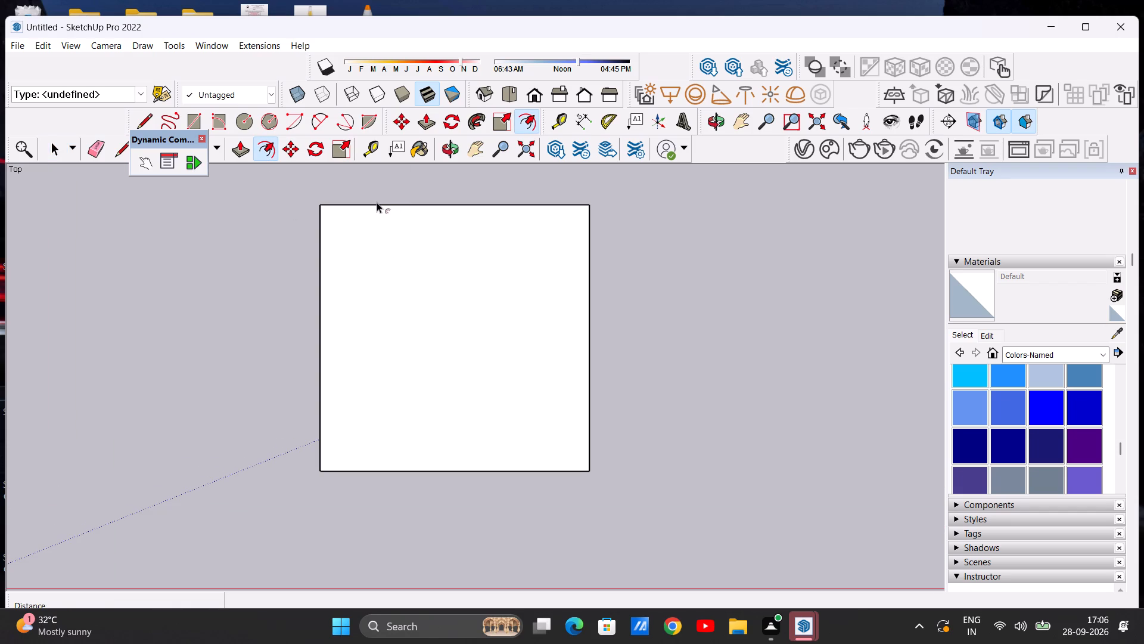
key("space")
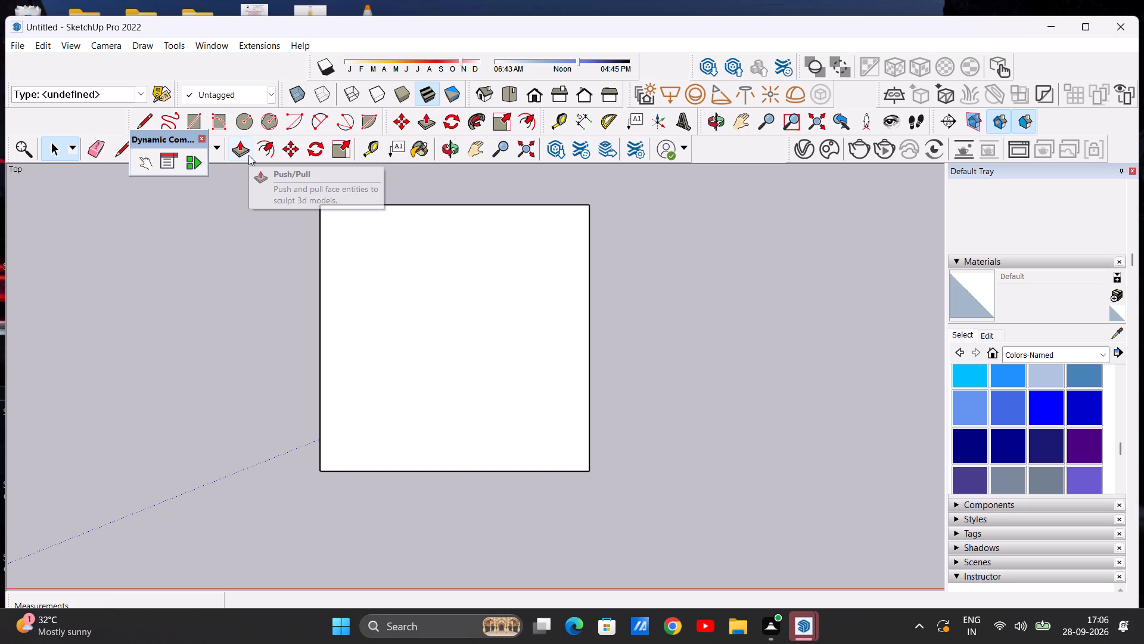
Draw another full-width rectangle about 42' by 14' against the merged face's far edge, extending along the green axis.
scroll(353, 286, "down", 5)
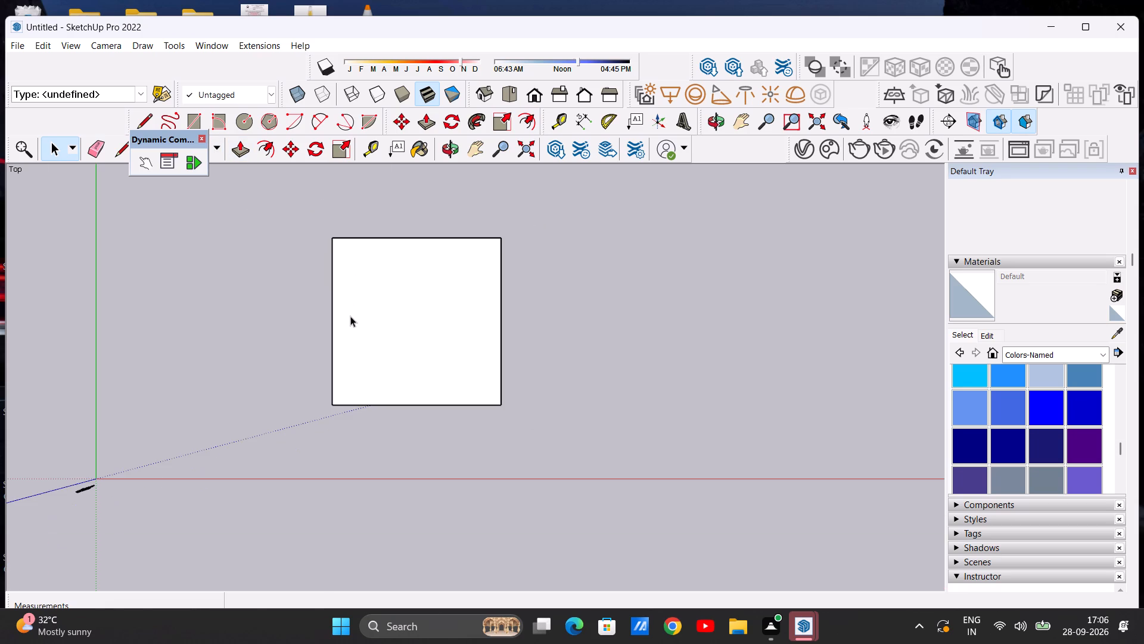
scroll(504, 179, "up", 3)
scroll(421, 285, "down", 6)
scroll(449, 247, "up", 3)
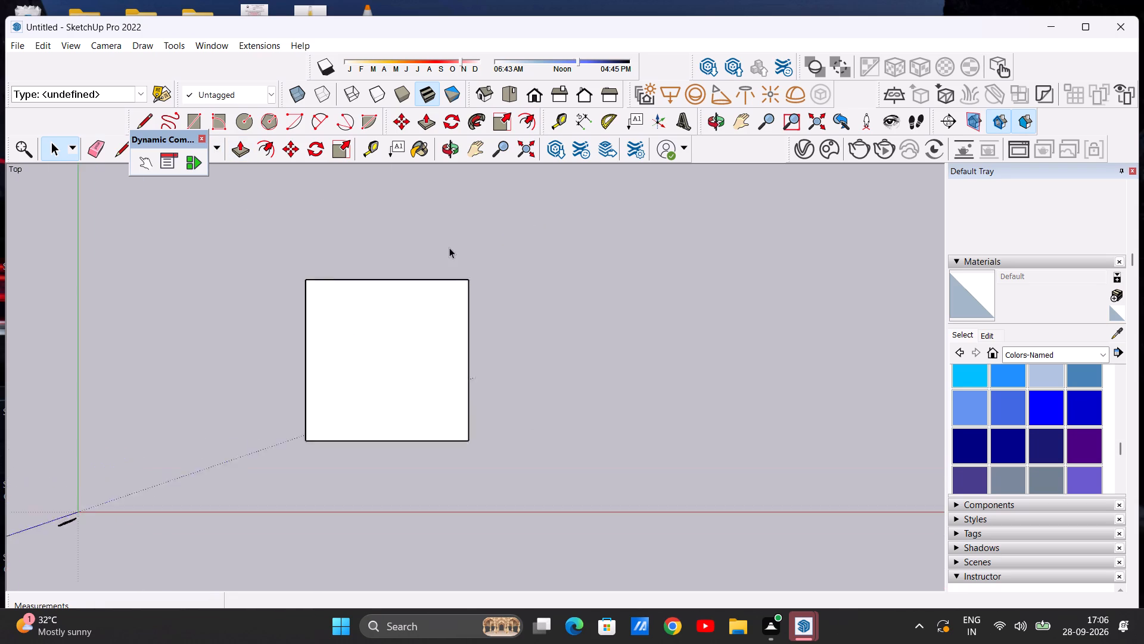
scroll(449, 247, "up", 2)
left_click(192, 112)
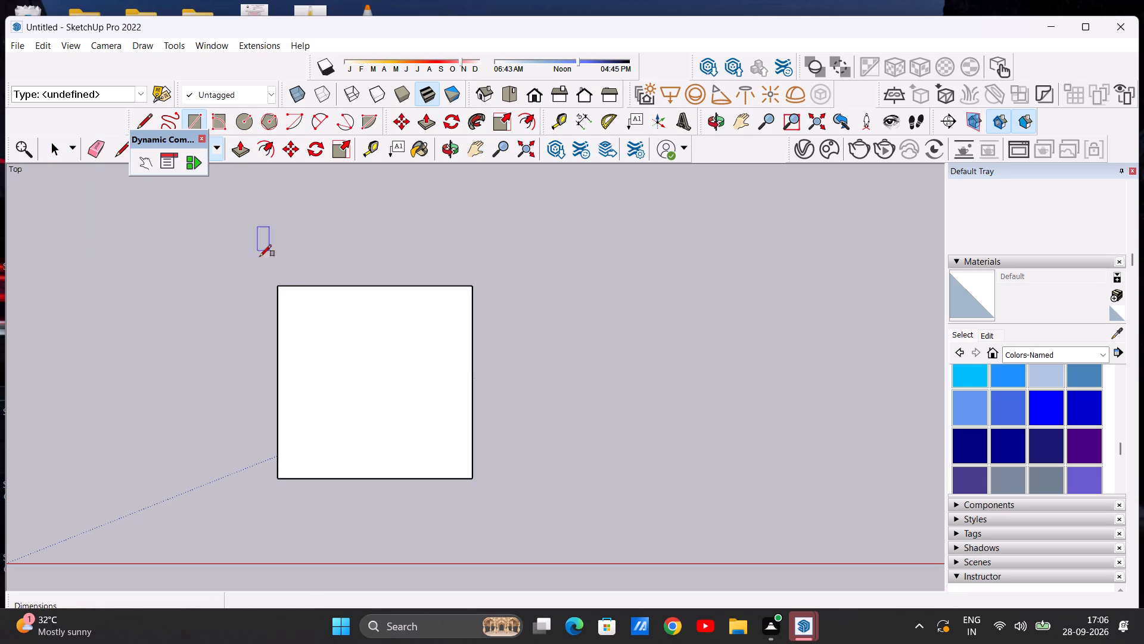
left_click(278, 285)
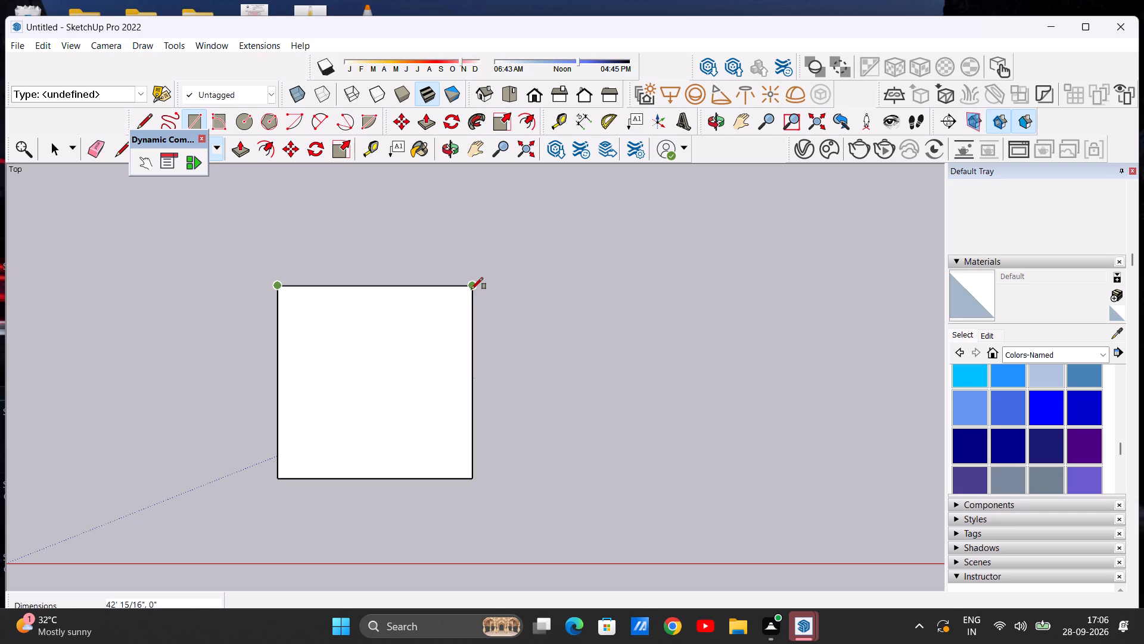
left_click(471, 289)
left_click(488, 221)
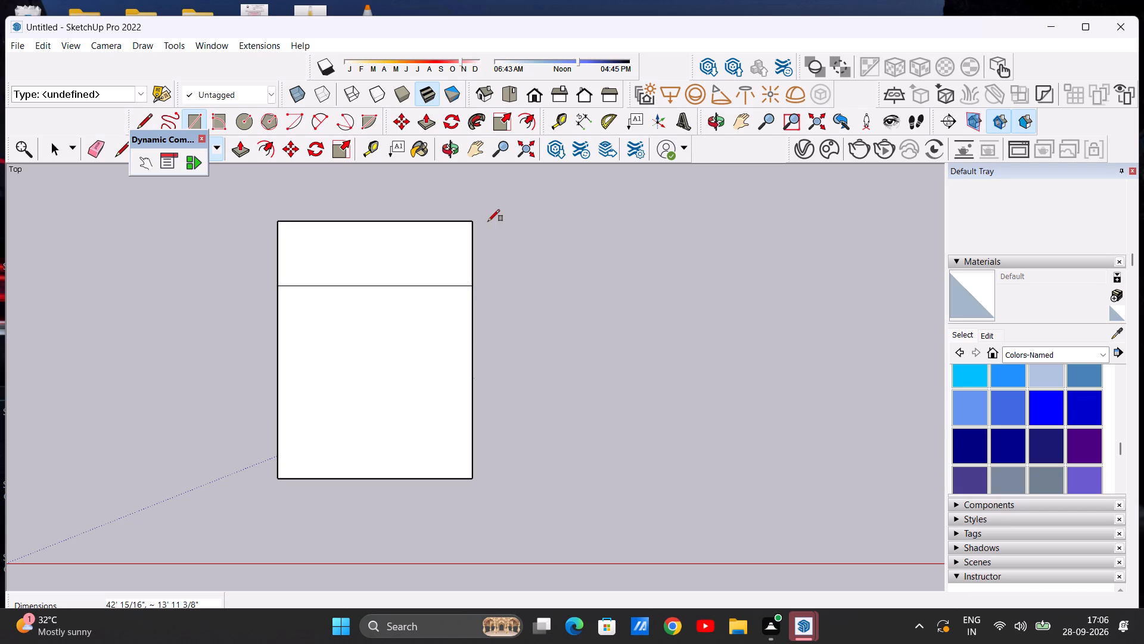
key("space")
Erase the dividing edge between the added rectangle and the main face.
left_click(86, 153)
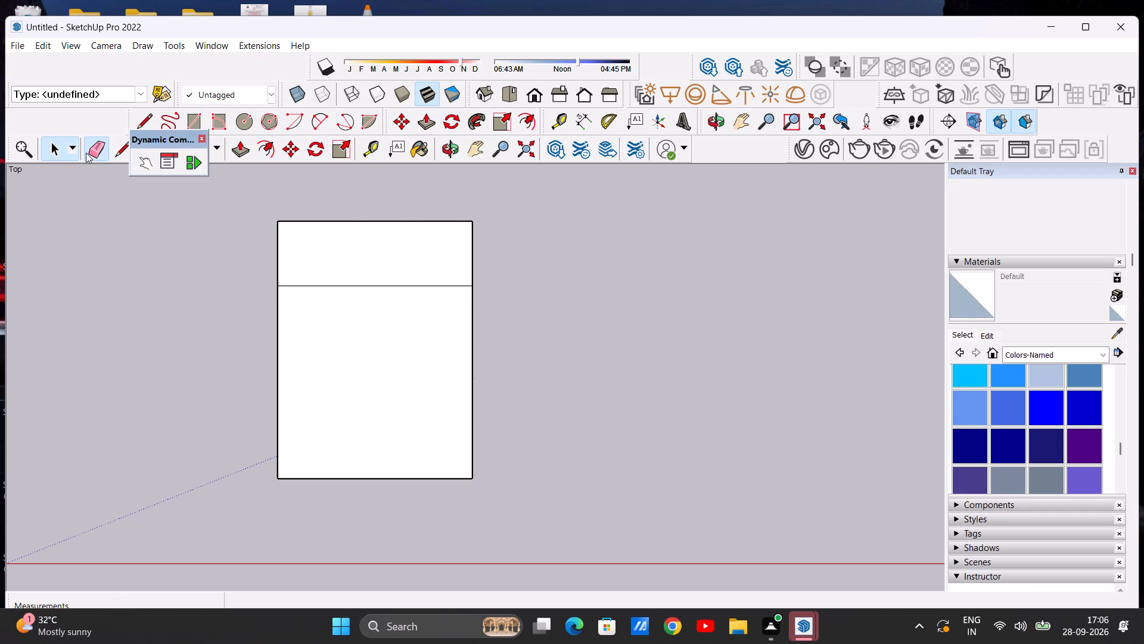
left_click_drag(324, 262, 338, 302)
key("space")
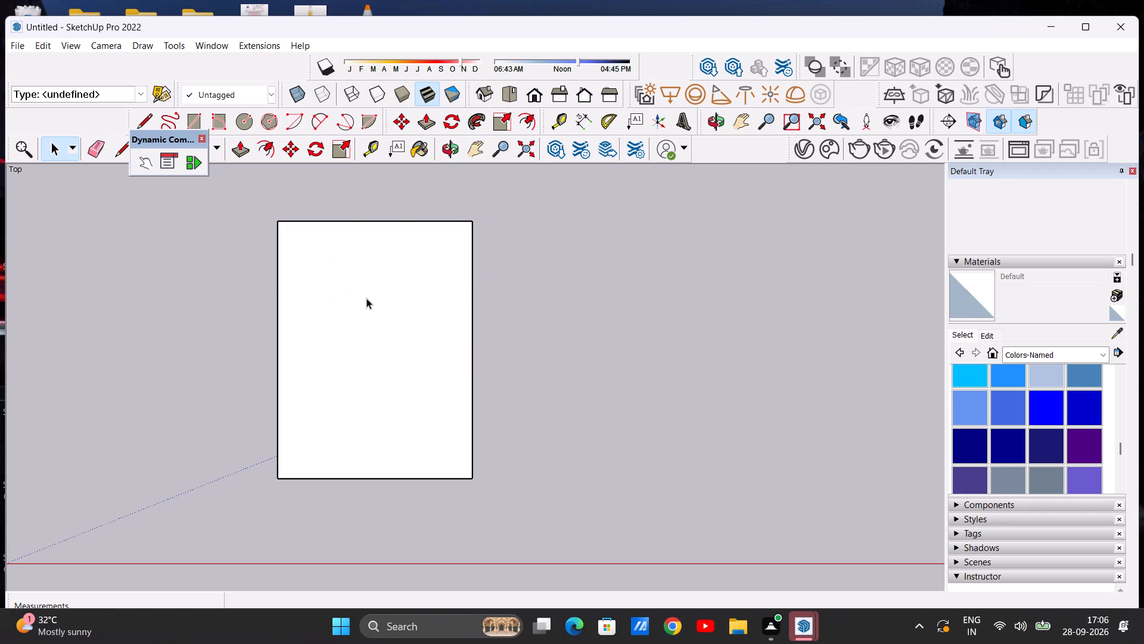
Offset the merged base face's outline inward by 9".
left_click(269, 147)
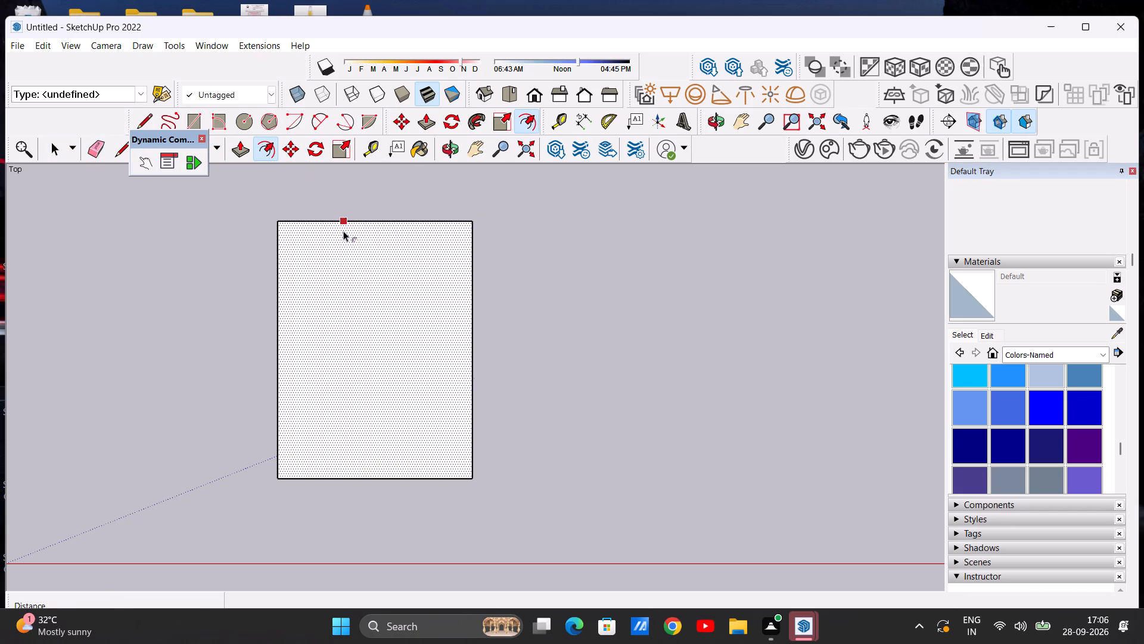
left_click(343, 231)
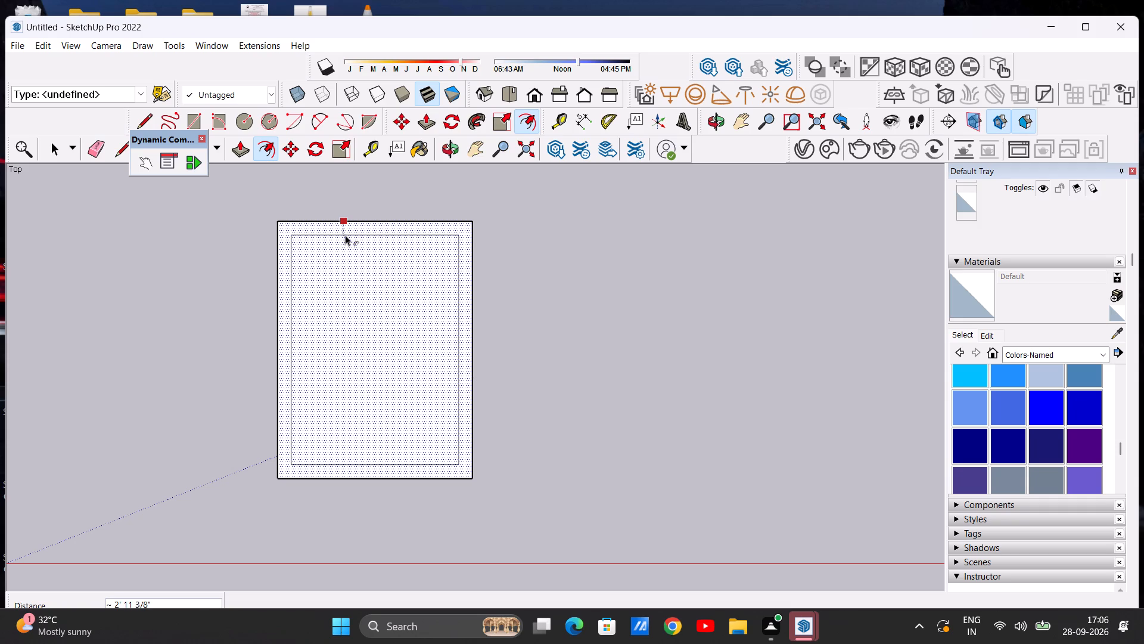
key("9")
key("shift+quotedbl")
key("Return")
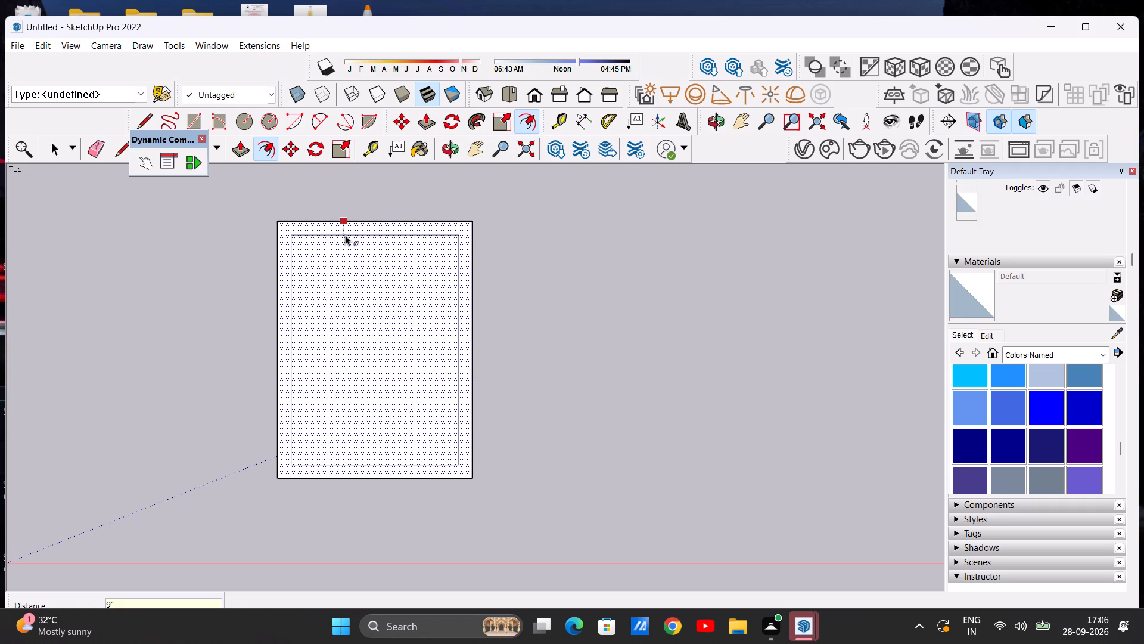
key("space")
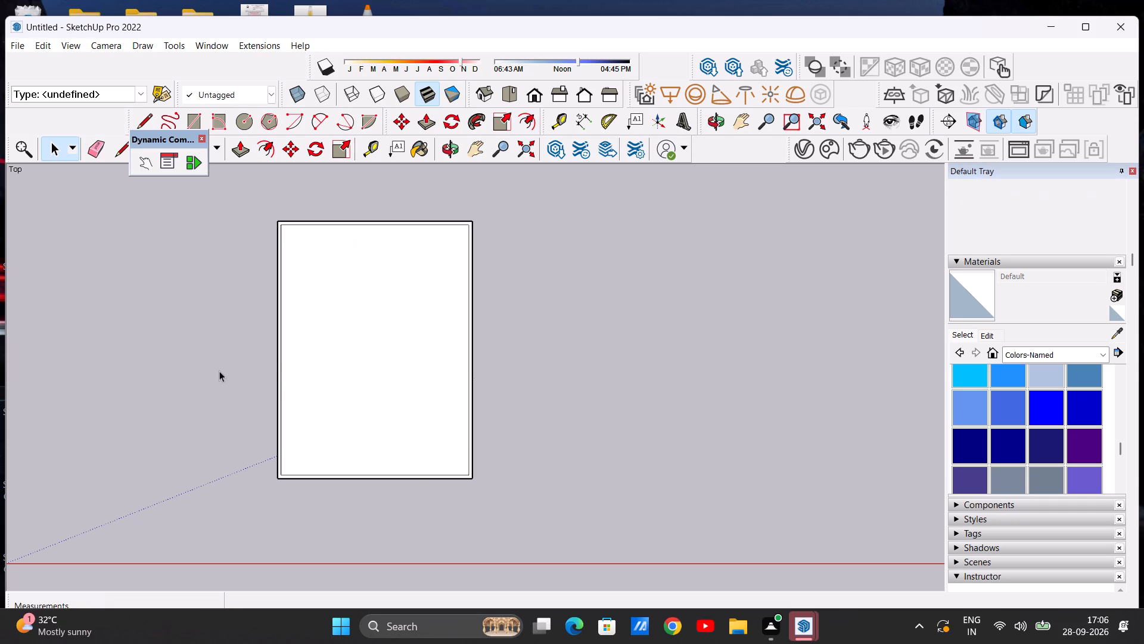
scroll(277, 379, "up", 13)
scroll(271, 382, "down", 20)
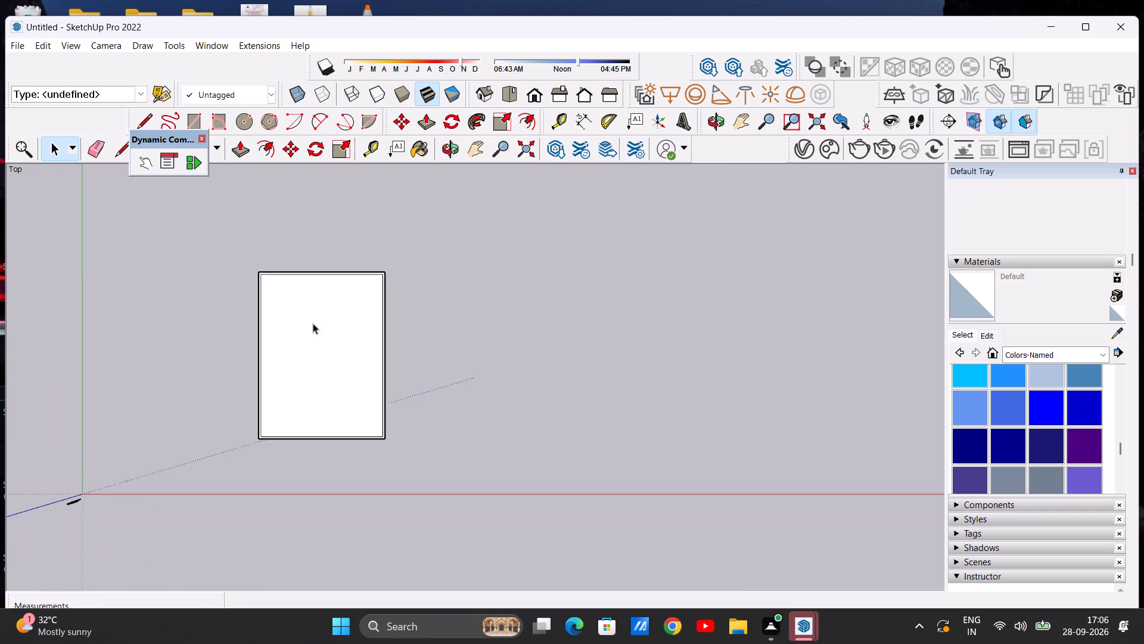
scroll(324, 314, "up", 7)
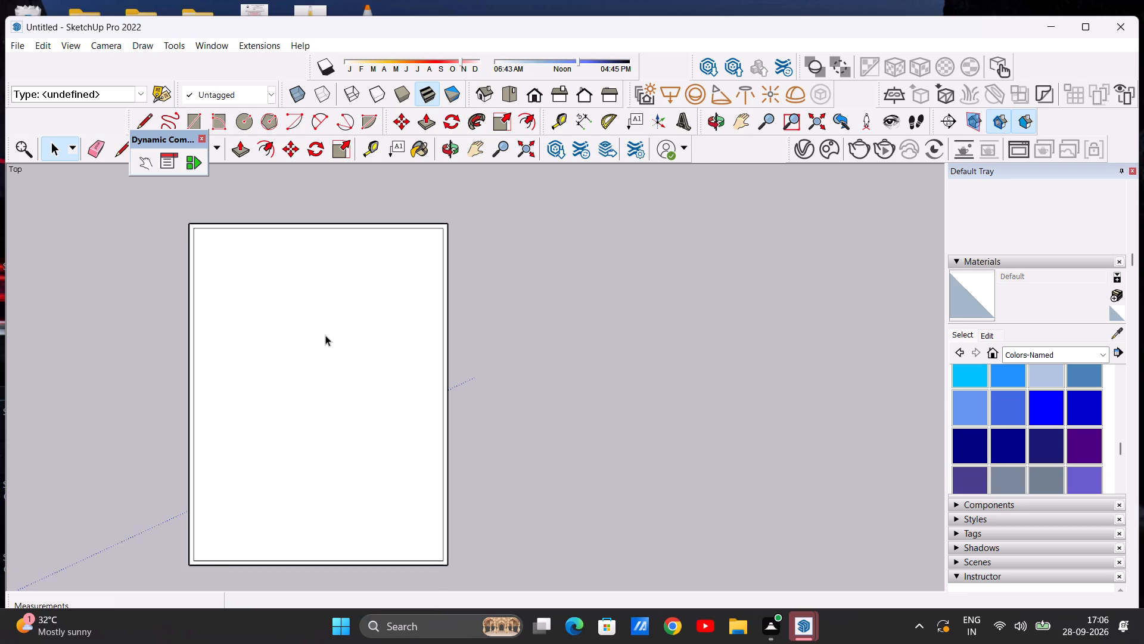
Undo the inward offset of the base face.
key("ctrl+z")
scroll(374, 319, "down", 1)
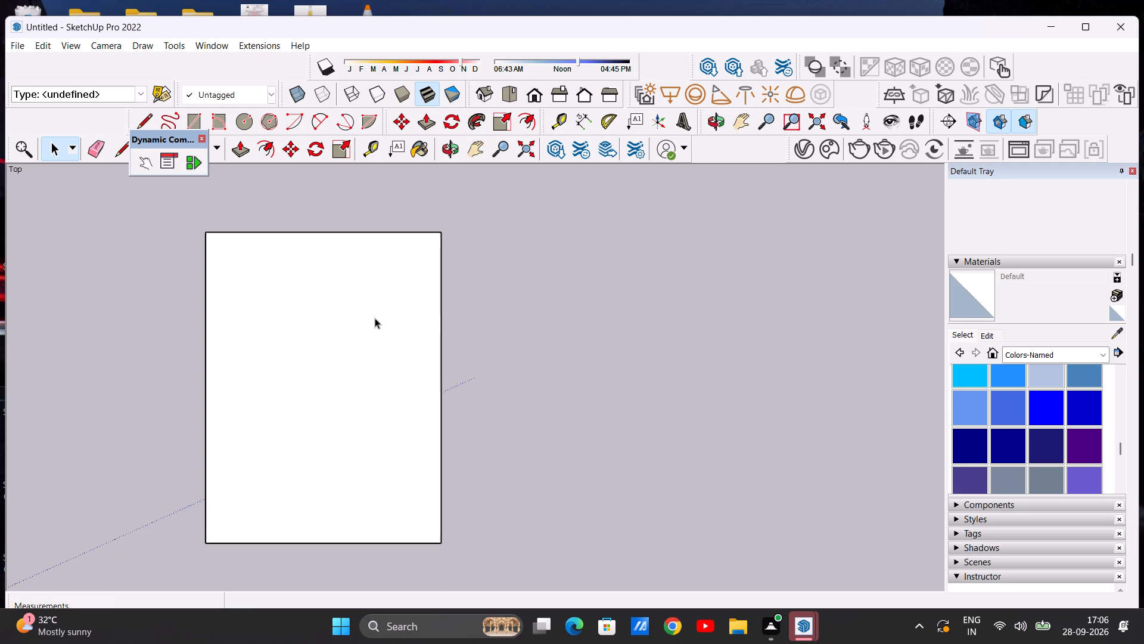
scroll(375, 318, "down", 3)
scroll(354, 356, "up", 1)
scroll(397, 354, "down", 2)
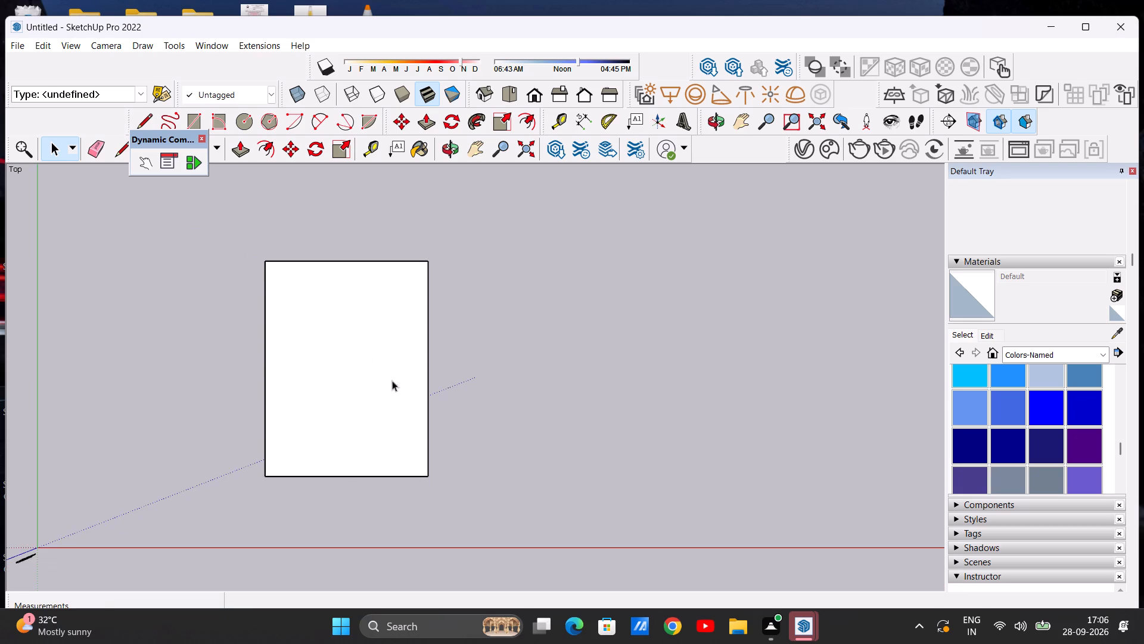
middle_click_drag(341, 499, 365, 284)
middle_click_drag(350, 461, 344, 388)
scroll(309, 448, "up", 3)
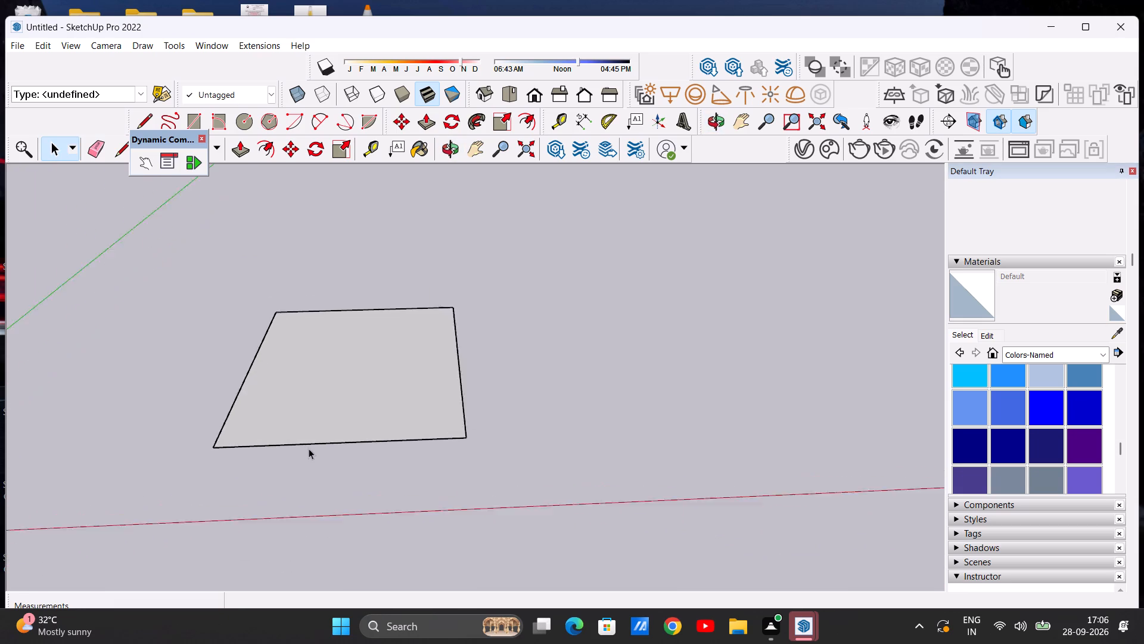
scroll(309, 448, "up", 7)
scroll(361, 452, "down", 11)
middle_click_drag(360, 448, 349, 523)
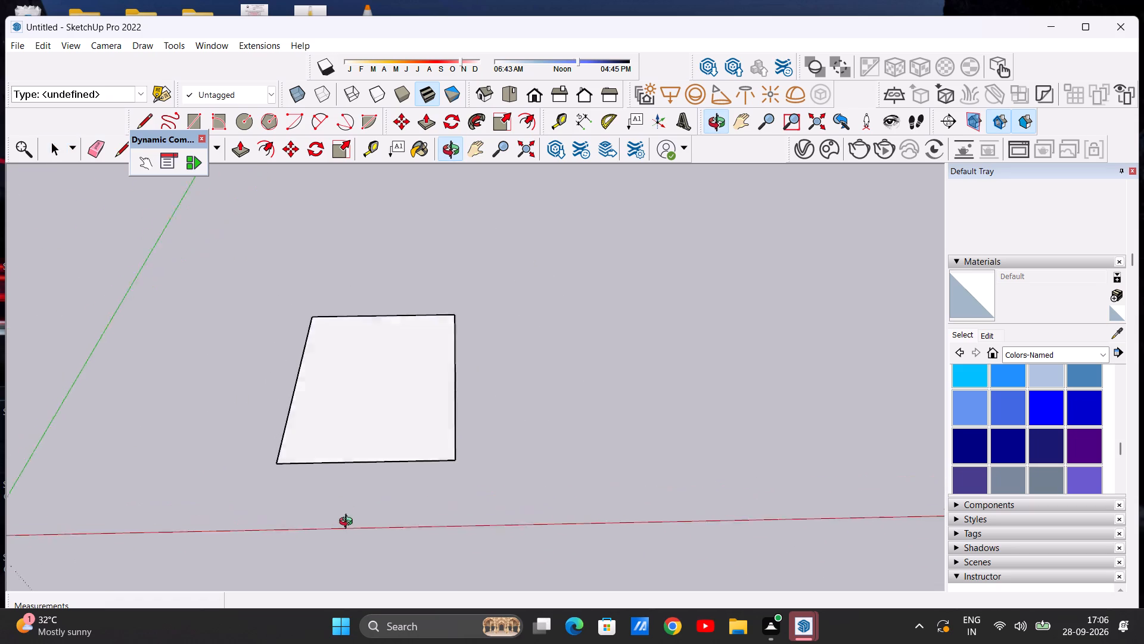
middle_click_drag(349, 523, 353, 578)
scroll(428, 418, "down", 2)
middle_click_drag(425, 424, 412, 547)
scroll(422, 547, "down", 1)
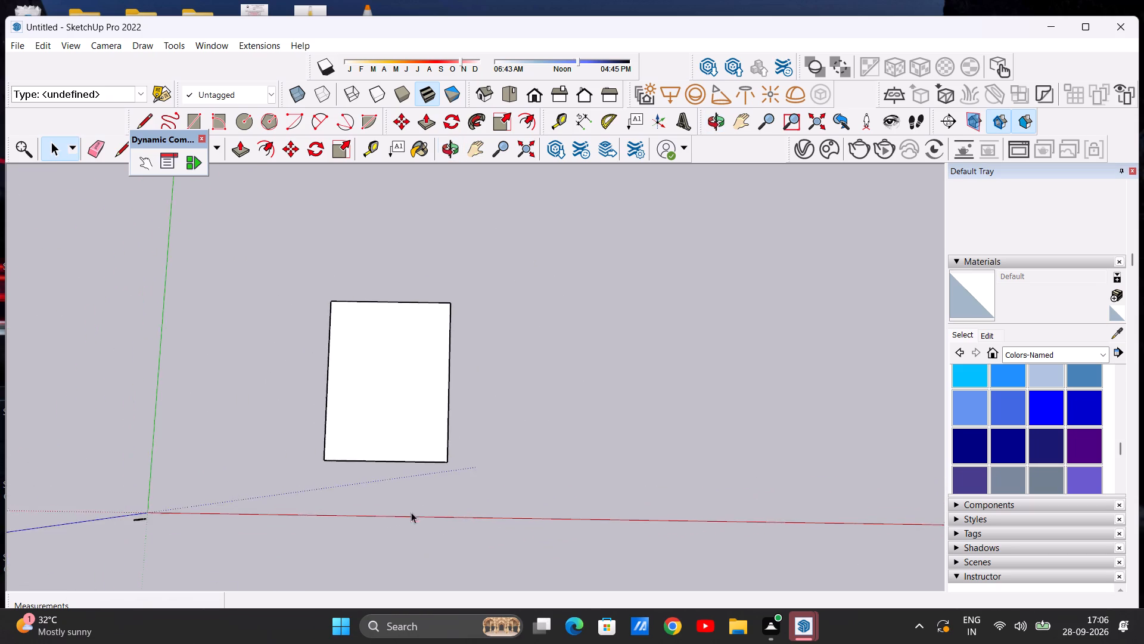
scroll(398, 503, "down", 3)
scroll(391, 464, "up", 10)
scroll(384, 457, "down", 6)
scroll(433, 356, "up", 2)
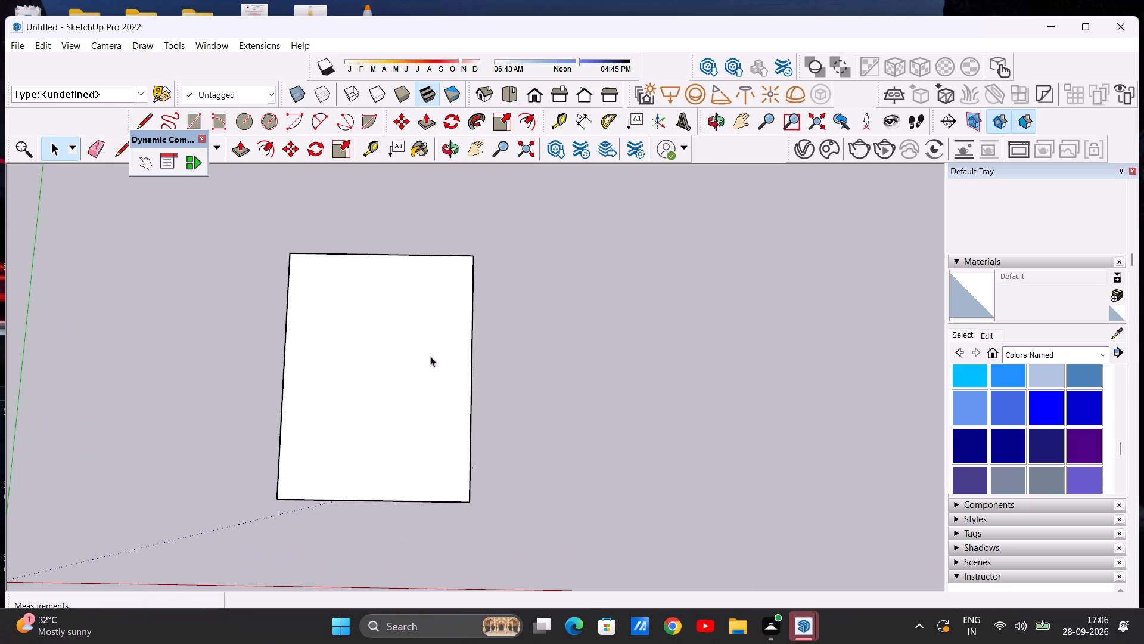
Push/Pull the rectangular base face upward by 9" to make a slab.
middle_click_drag(397, 475, 421, 267)
left_click(245, 158)
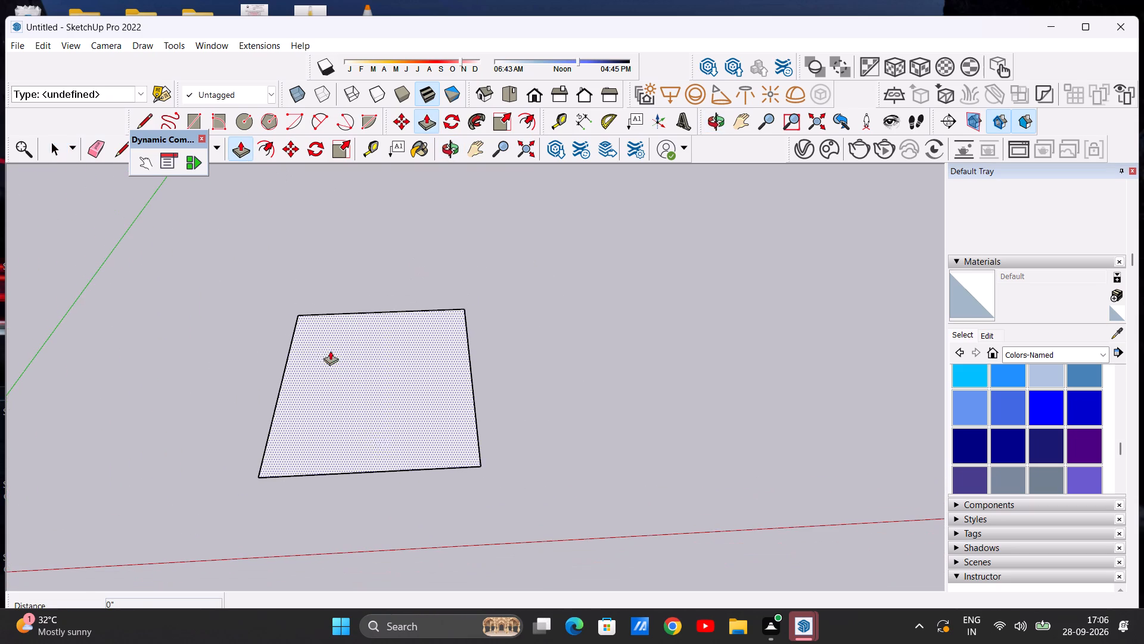
left_click(385, 444)
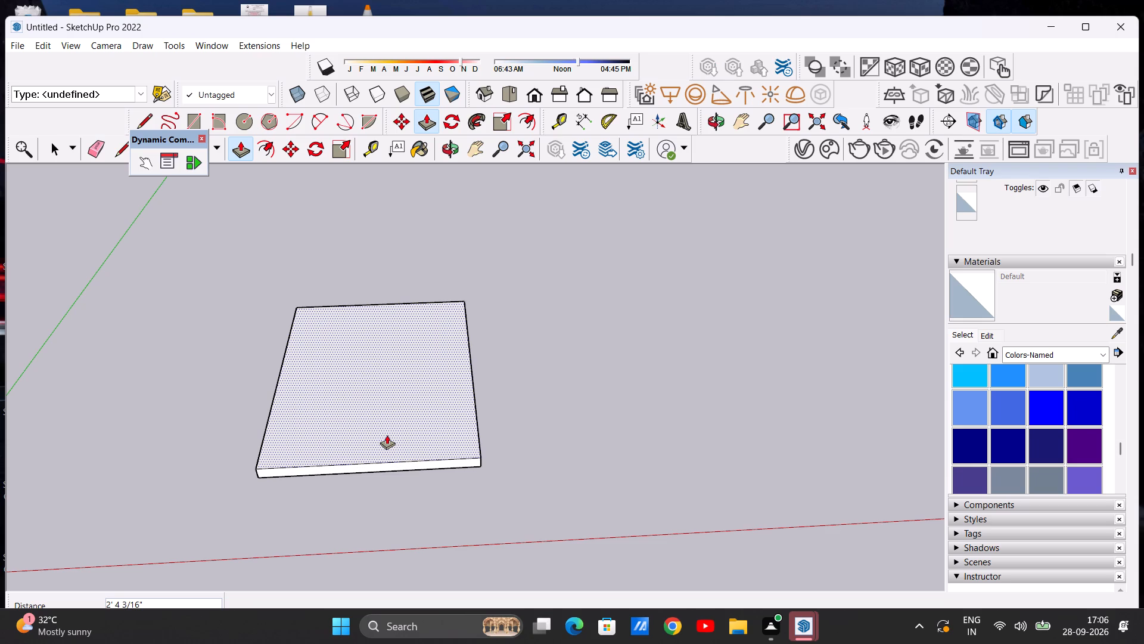
type("9\"")
key("Return")
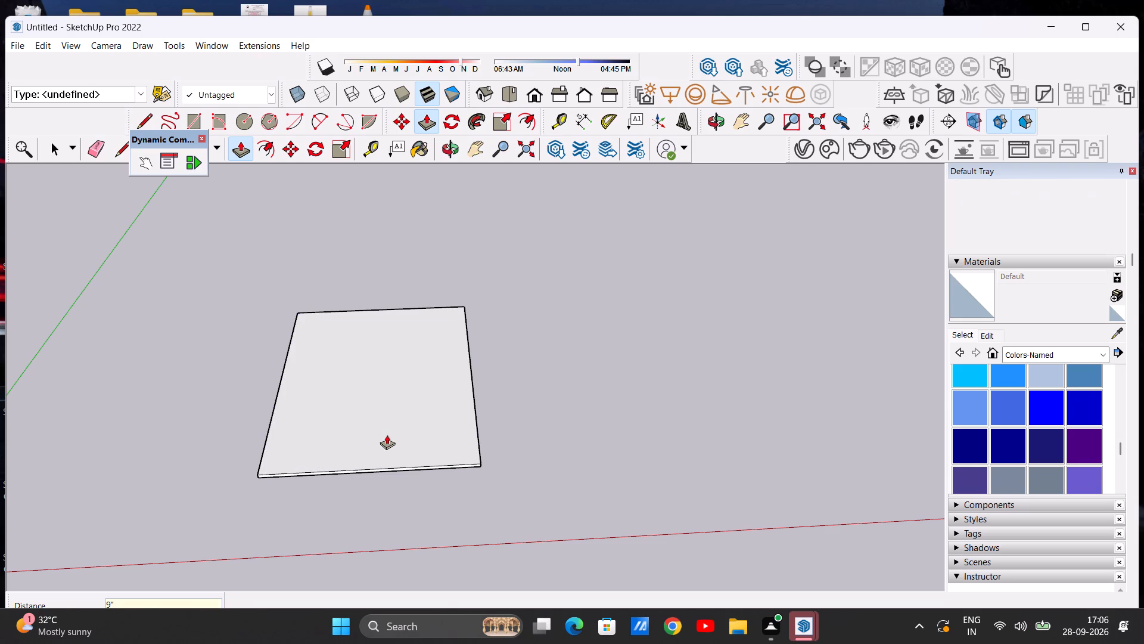
key("space")
Inspect the slab's thickness and top face from low and high angles.
middle_click_drag(328, 504, 324, 430)
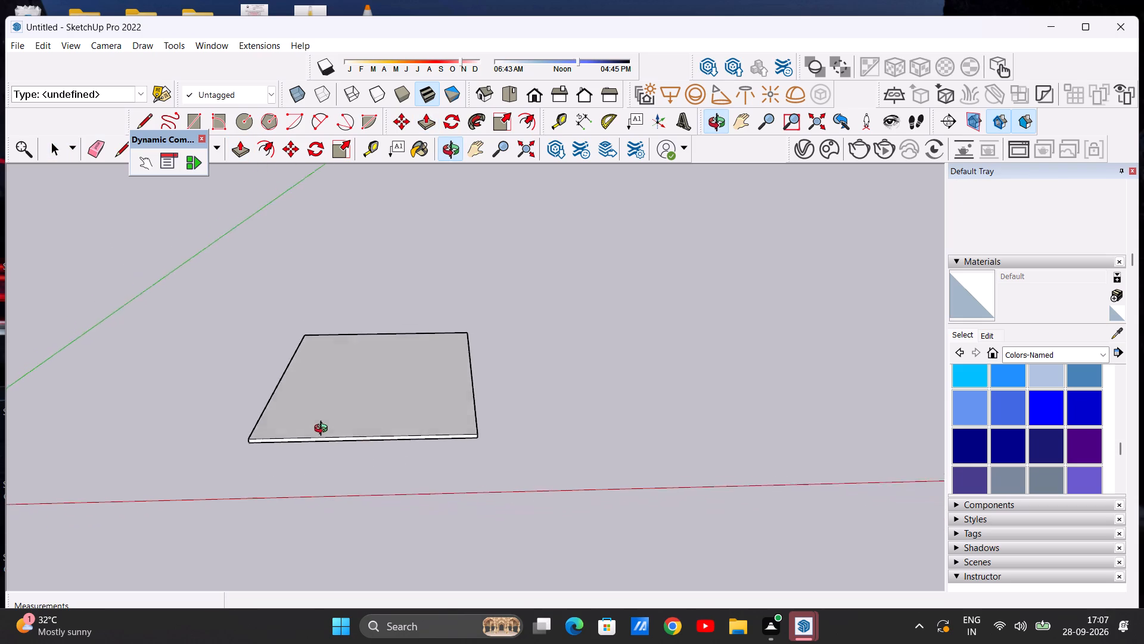
middle_click_drag(324, 430, 335, 400)
scroll(337, 398, "up", 7)
scroll(329, 426, "down", 12)
scroll(356, 401, "up", 4)
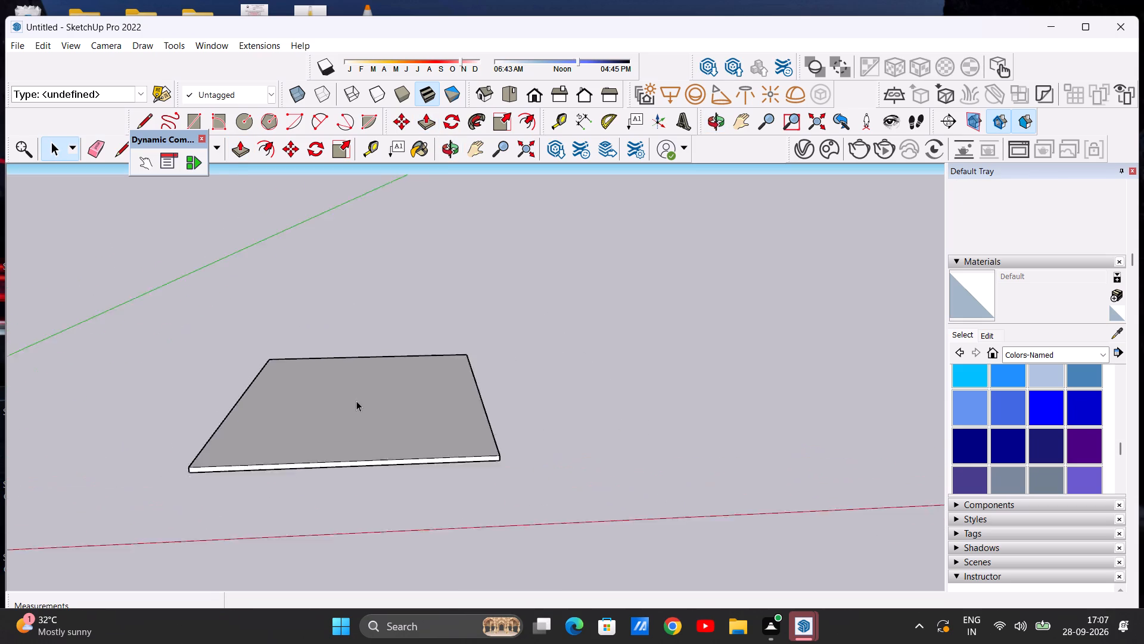
scroll(356, 401, "up", 3)
middle_click_drag(349, 408, 359, 585)
scroll(312, 466, "down", 8)
middle_click_drag(410, 466, 375, 527)
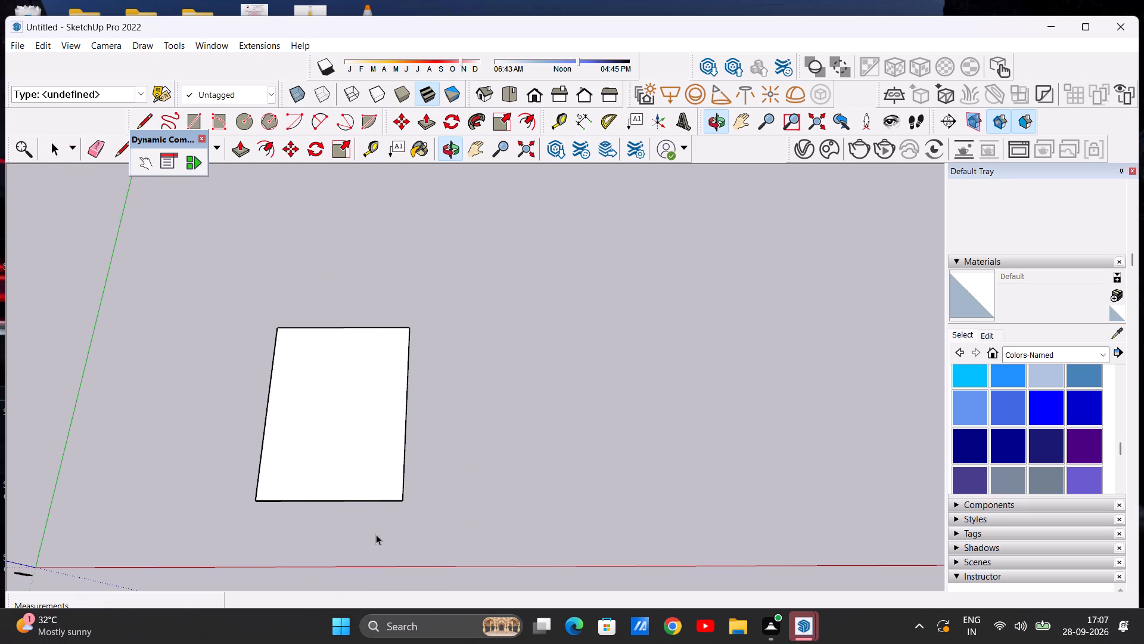
Check the slab in the standard front view and return to the top view.
left_click(539, 91)
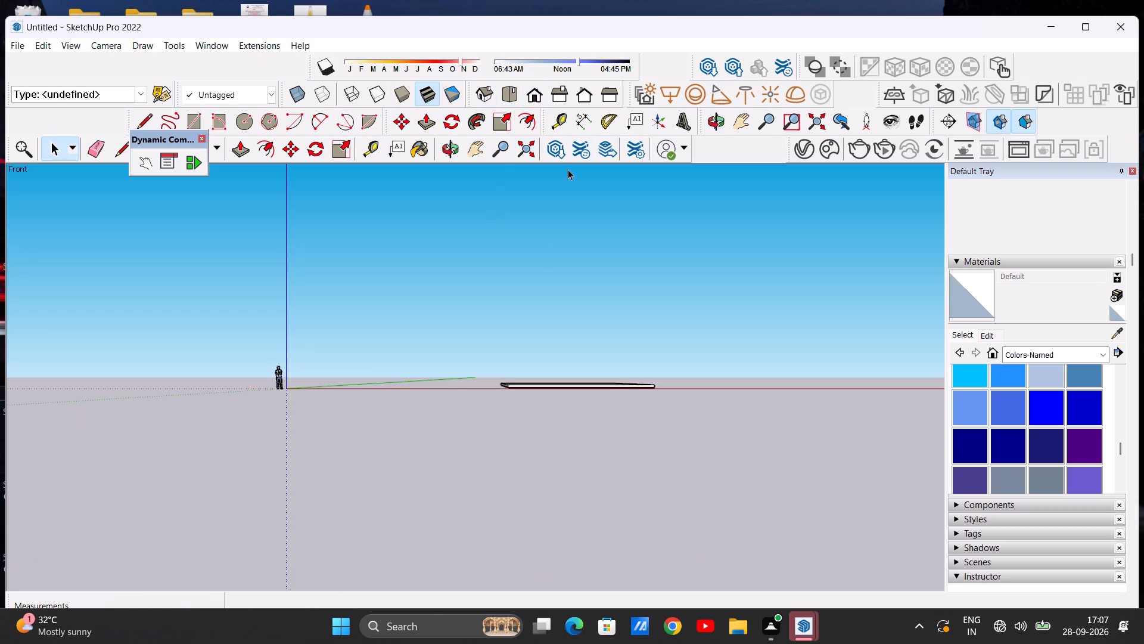
left_click(512, 95)
scroll(612, 364, "up", 4)
scroll(405, 385, "down", 8)
scroll(707, 314, "up", 6)
scroll(403, 312, "down", 4)
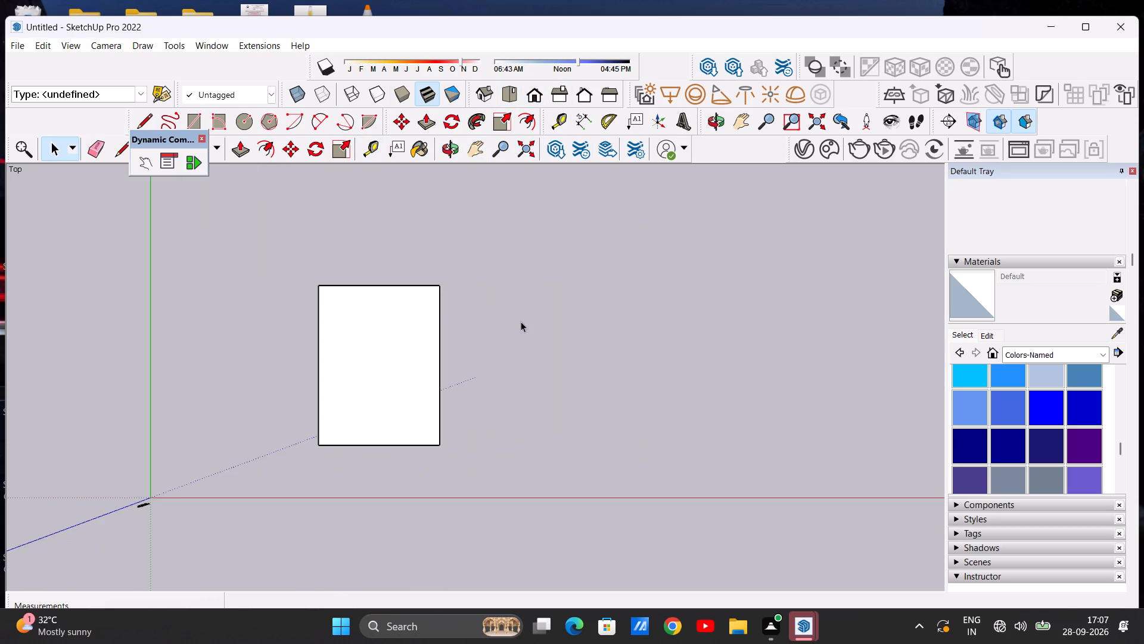
scroll(358, 346, "up", 3)
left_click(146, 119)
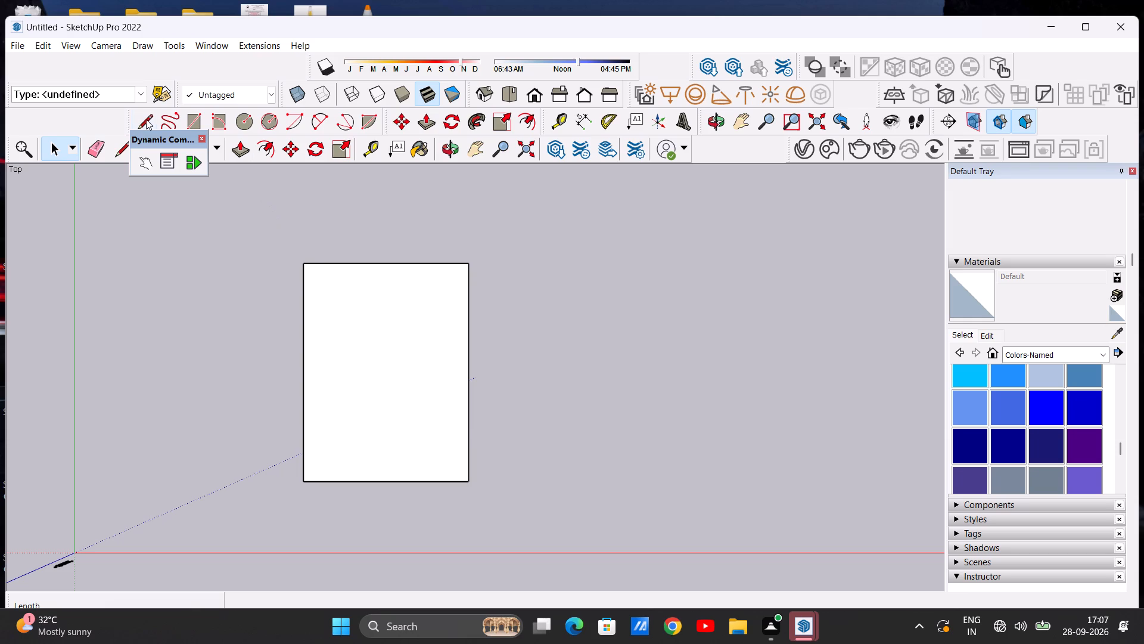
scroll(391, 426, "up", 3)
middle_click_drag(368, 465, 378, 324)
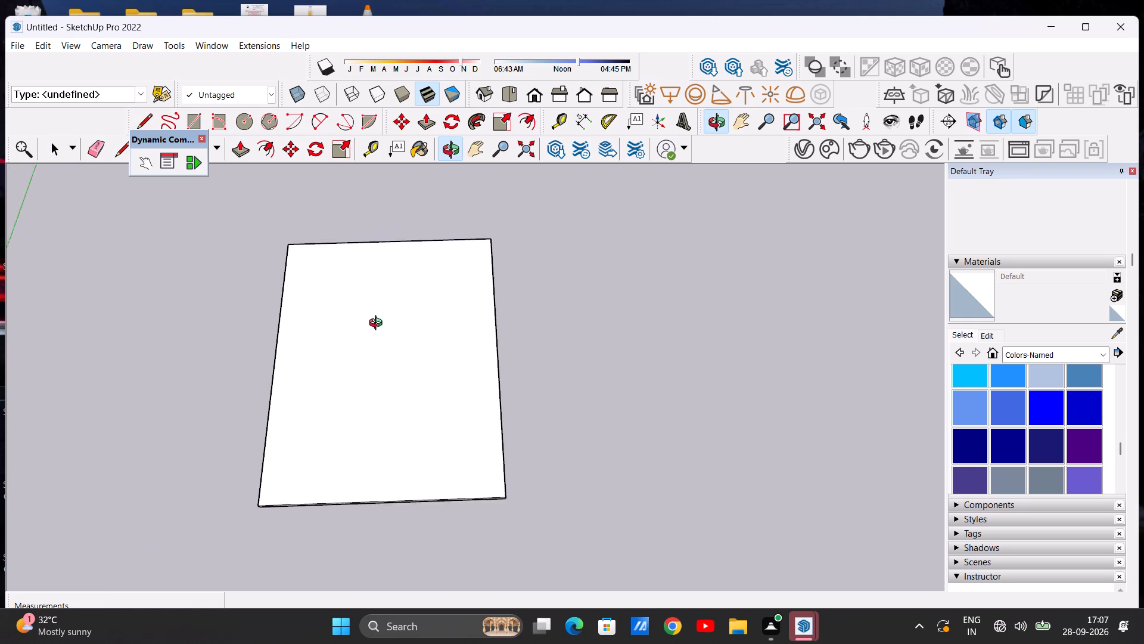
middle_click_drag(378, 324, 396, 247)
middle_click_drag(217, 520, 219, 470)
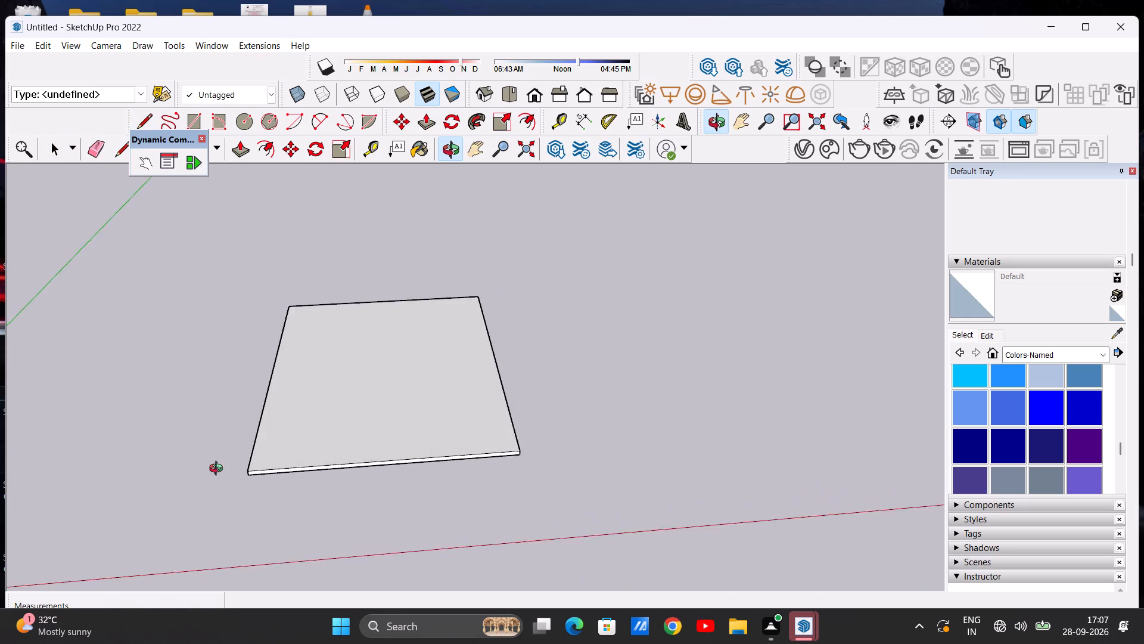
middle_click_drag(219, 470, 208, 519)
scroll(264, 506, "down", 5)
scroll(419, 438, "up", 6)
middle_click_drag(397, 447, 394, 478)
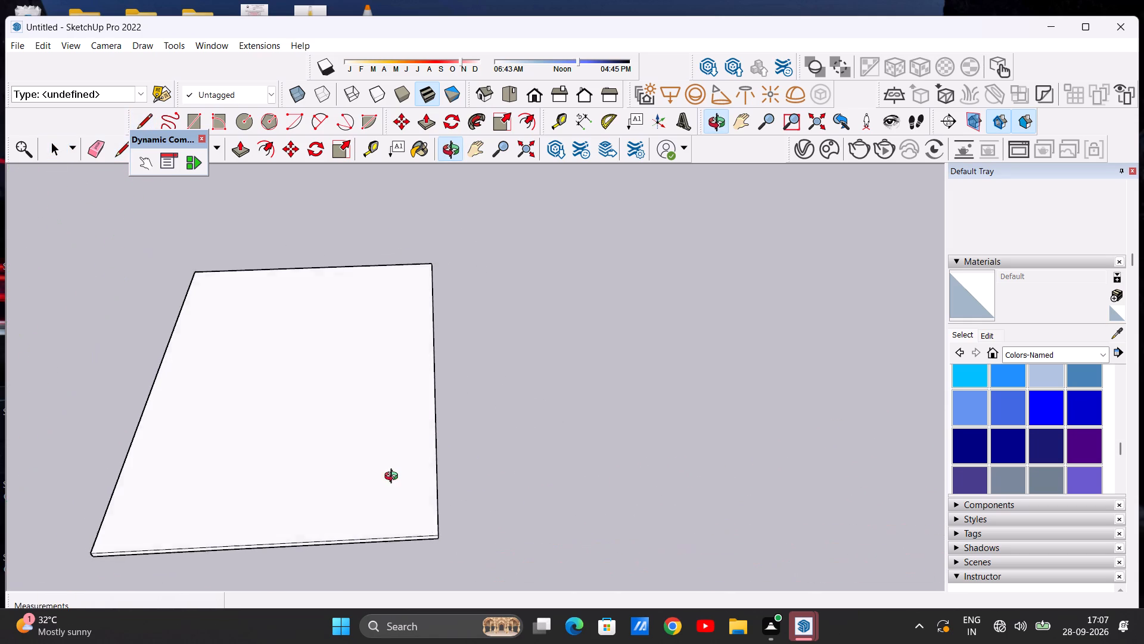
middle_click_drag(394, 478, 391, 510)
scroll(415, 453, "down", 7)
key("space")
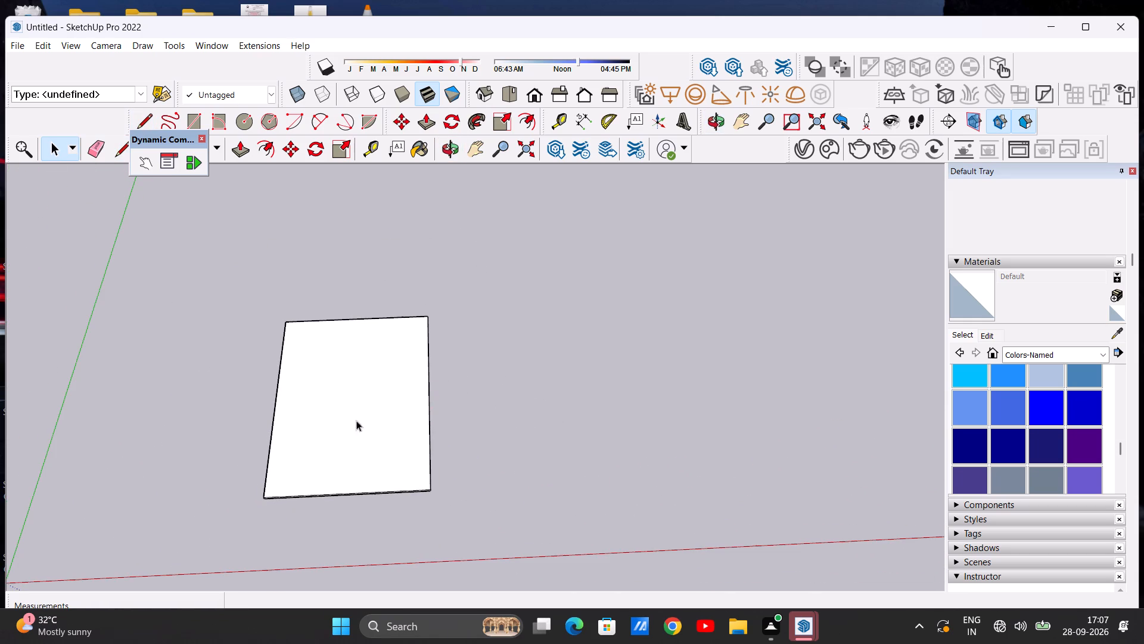
Offset the outline of the slab's top face inward by about 2' 2" and clear the selection.
left_click(271, 153)
scroll(332, 364, "up", 6)
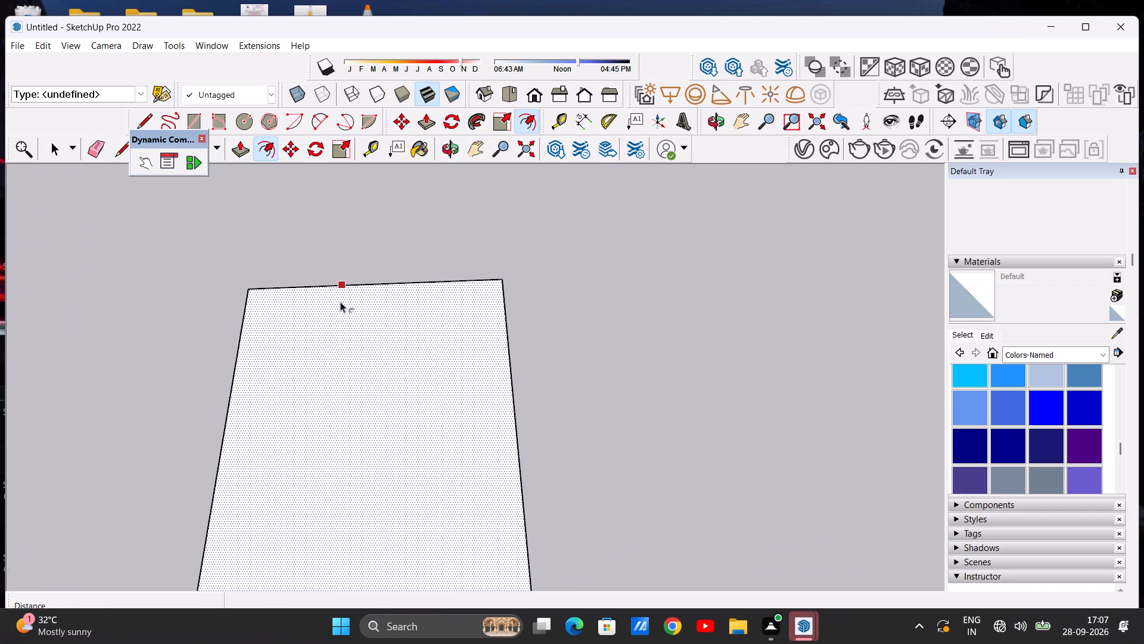
left_click(340, 301)
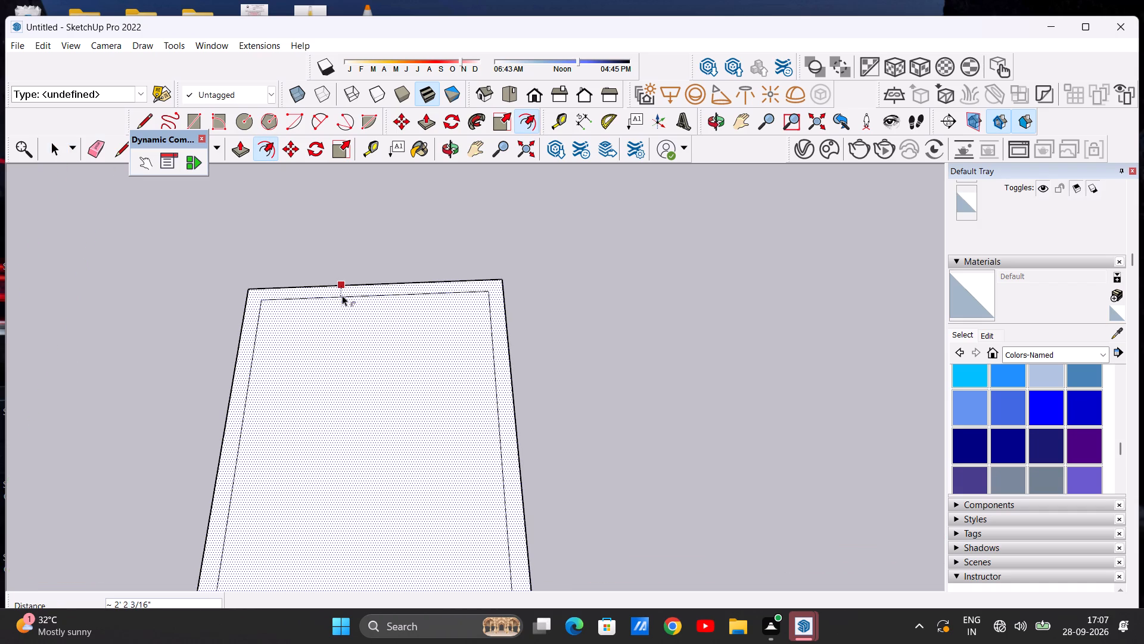
left_click(340, 294)
key("space")
scroll(352, 354, "down", 3)
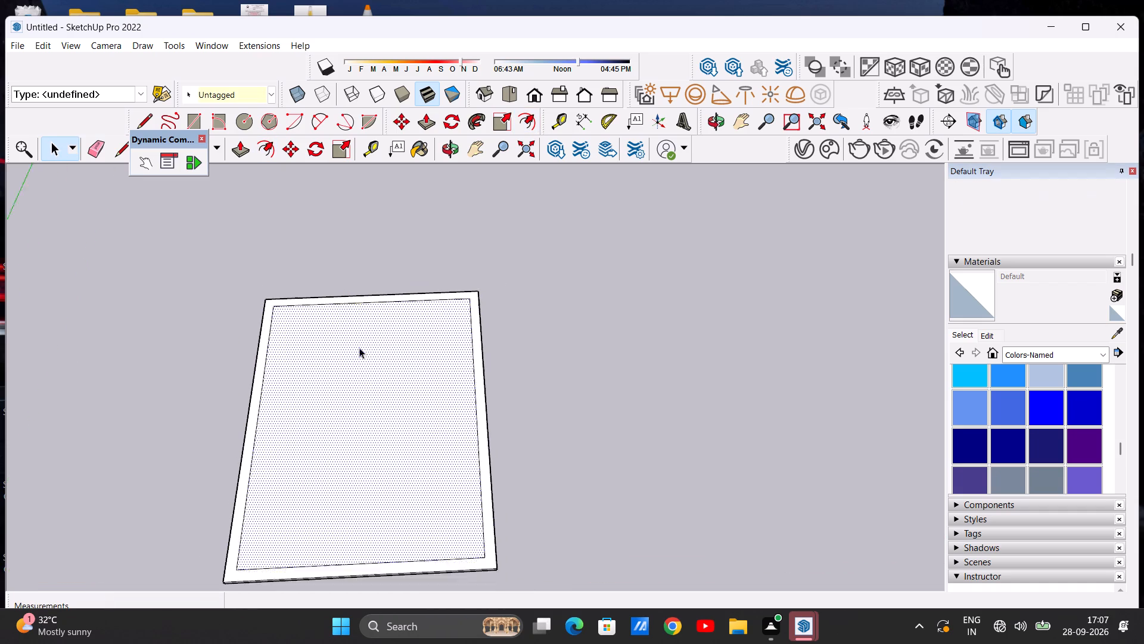
scroll(359, 348, "down", 5)
left_click(605, 373)
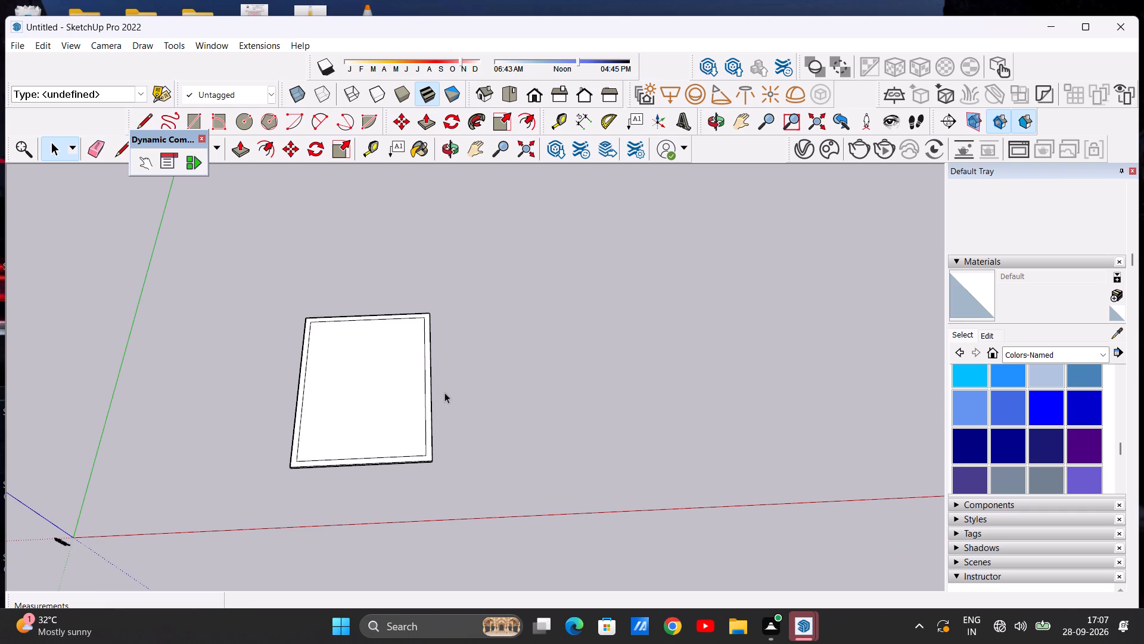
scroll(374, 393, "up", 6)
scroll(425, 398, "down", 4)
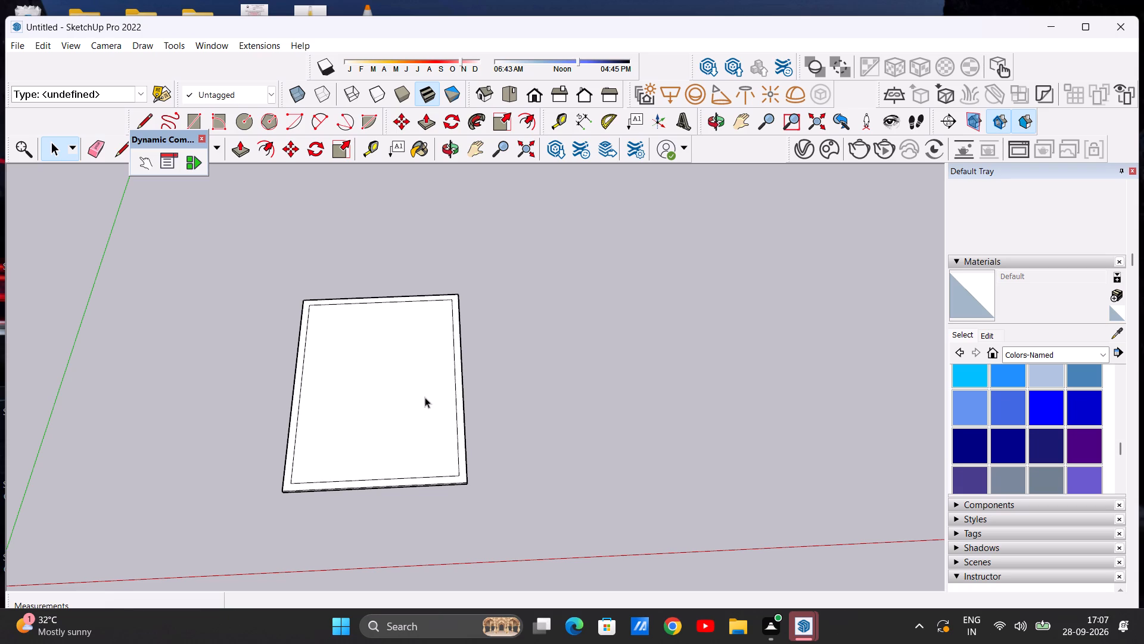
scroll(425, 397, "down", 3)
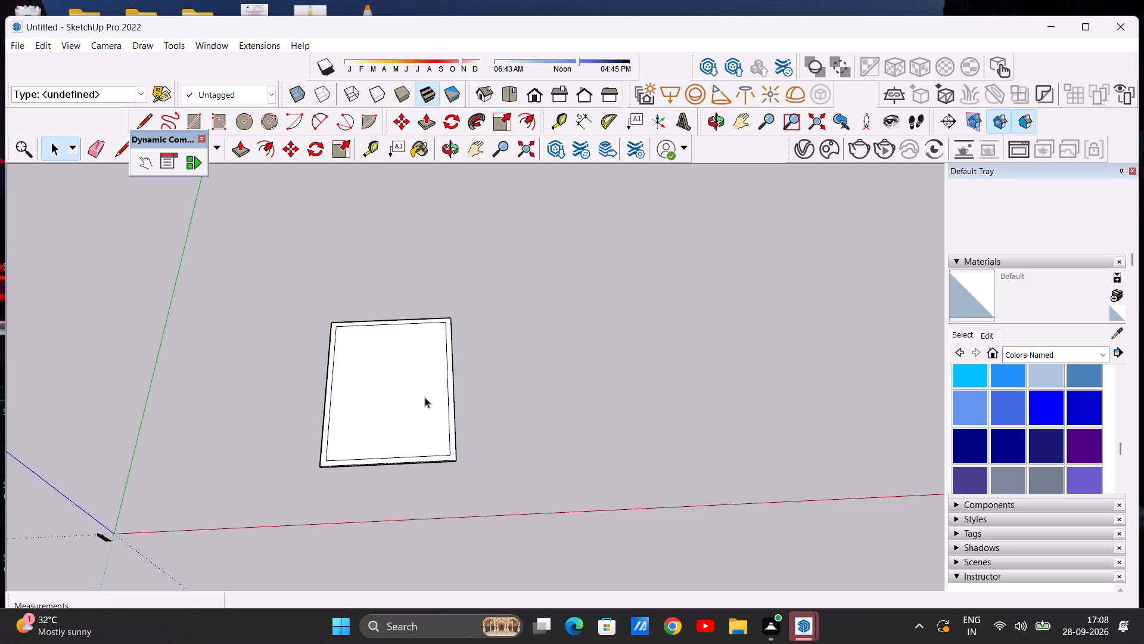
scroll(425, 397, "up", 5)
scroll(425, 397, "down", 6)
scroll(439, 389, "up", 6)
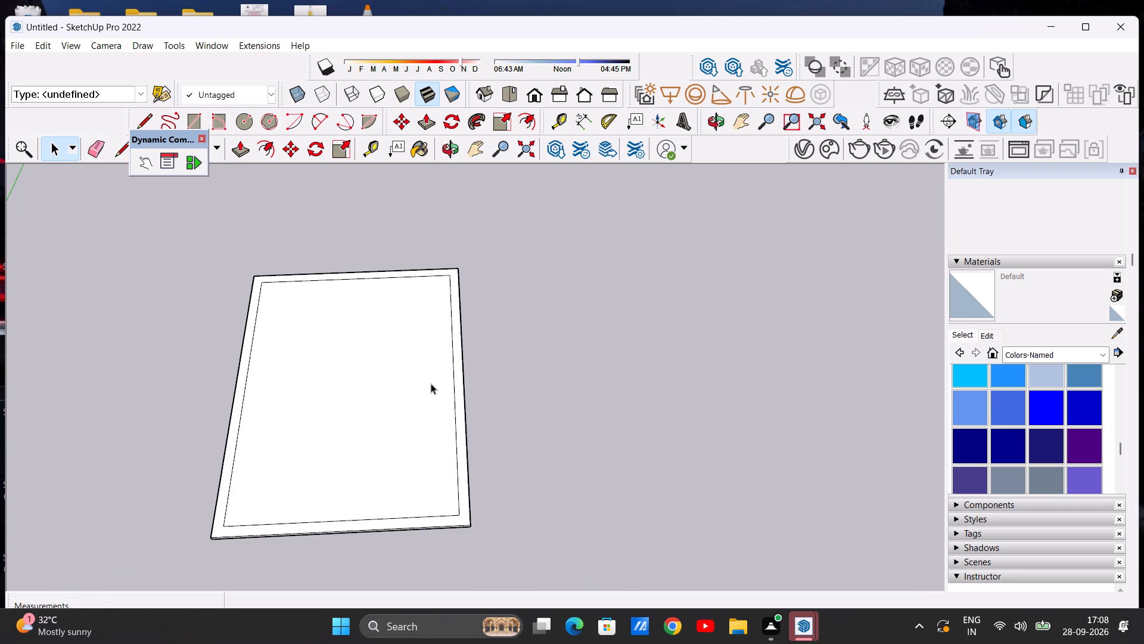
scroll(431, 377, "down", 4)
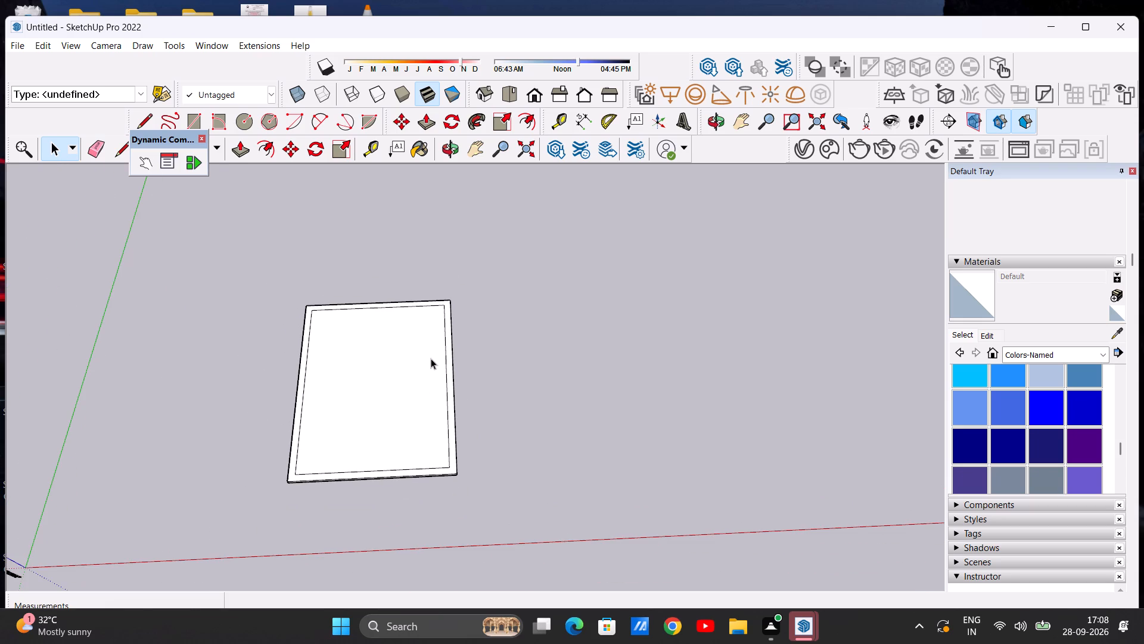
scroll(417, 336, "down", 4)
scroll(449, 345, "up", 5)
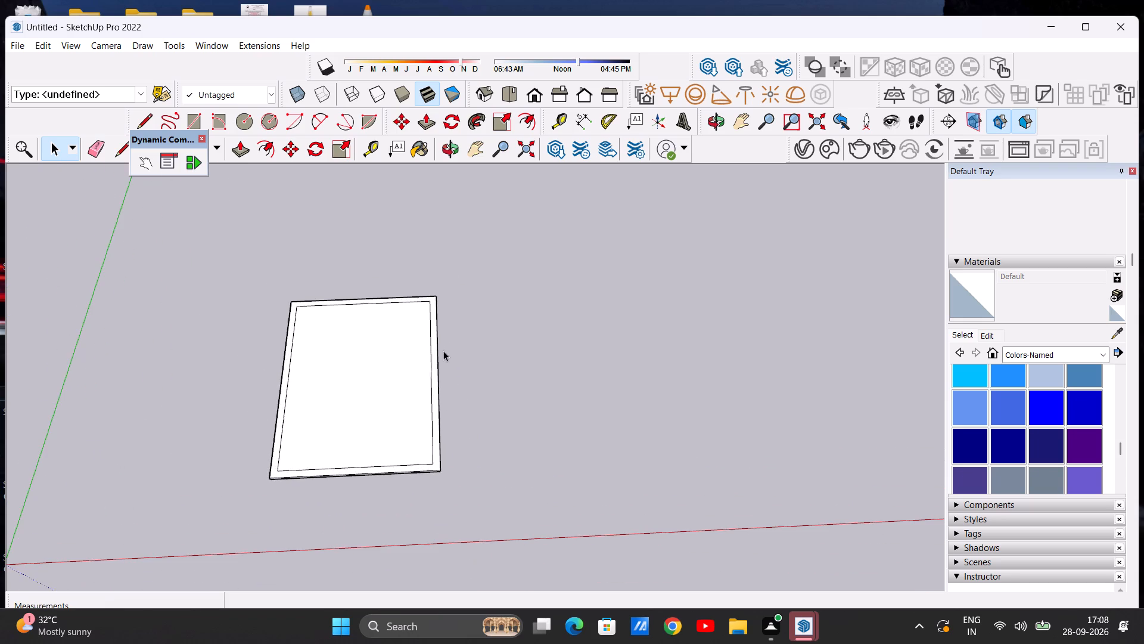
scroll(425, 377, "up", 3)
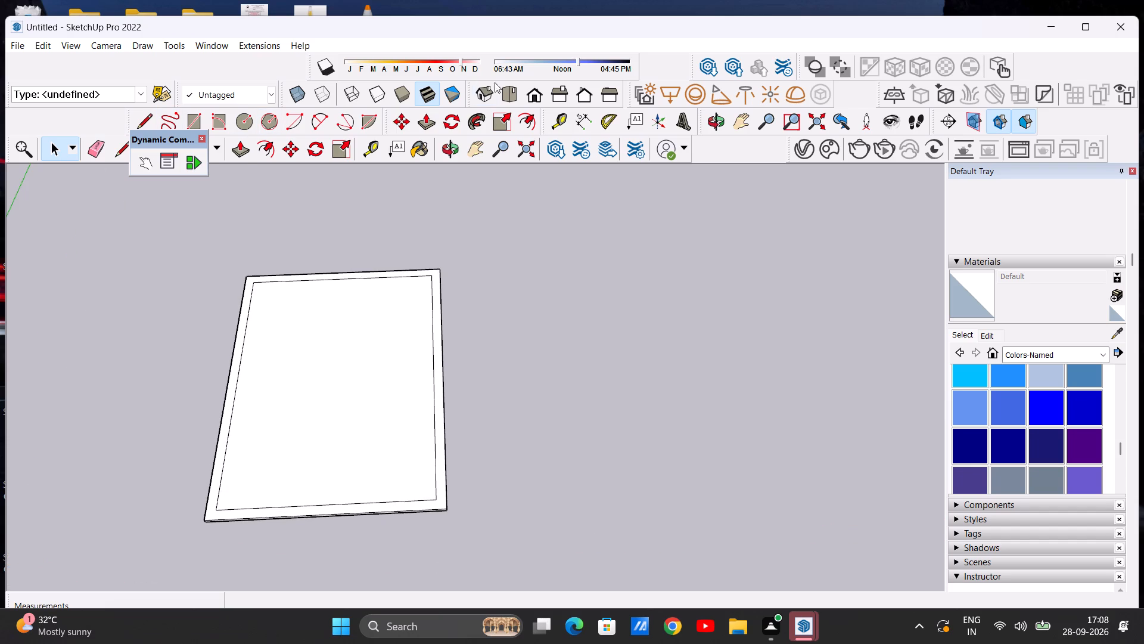
In top view, draw a line about 42' 1" long straight across the slab, a little over a third up from its front edge.
left_click(505, 90)
scroll(439, 293, "down", 3)
scroll(590, 339, "up", 3)
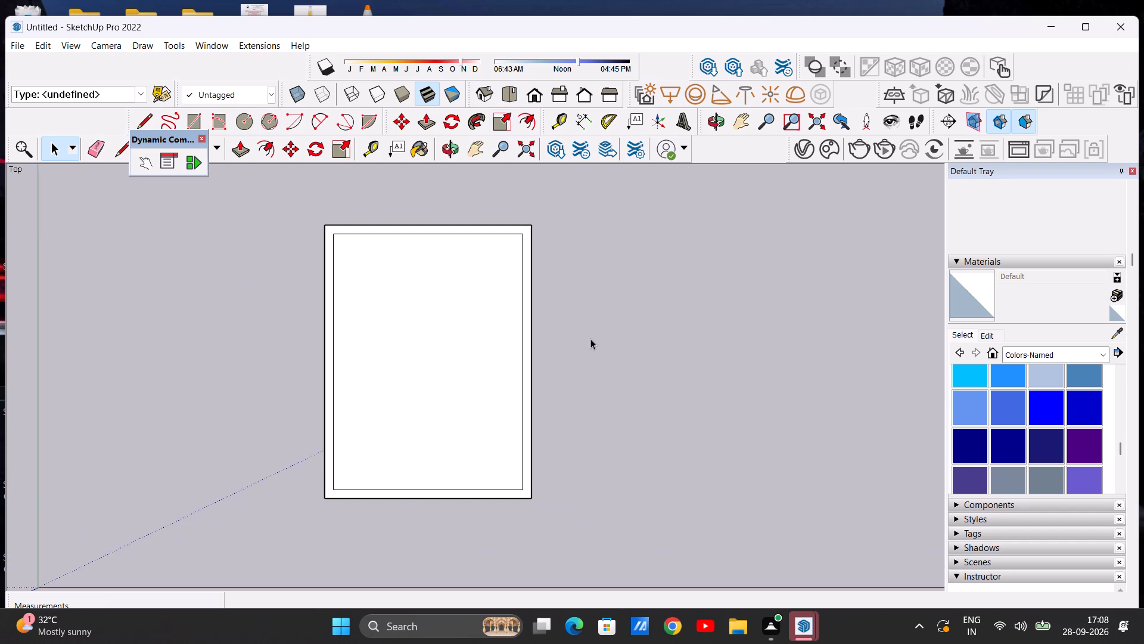
left_click(144, 125)
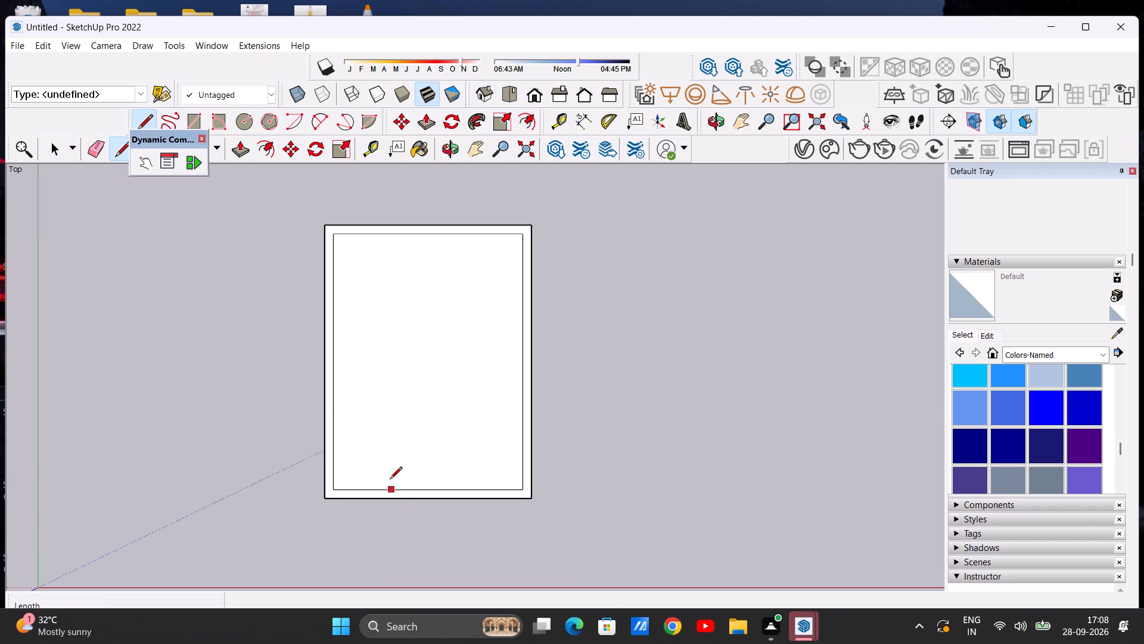
scroll(387, 471, "up", 2)
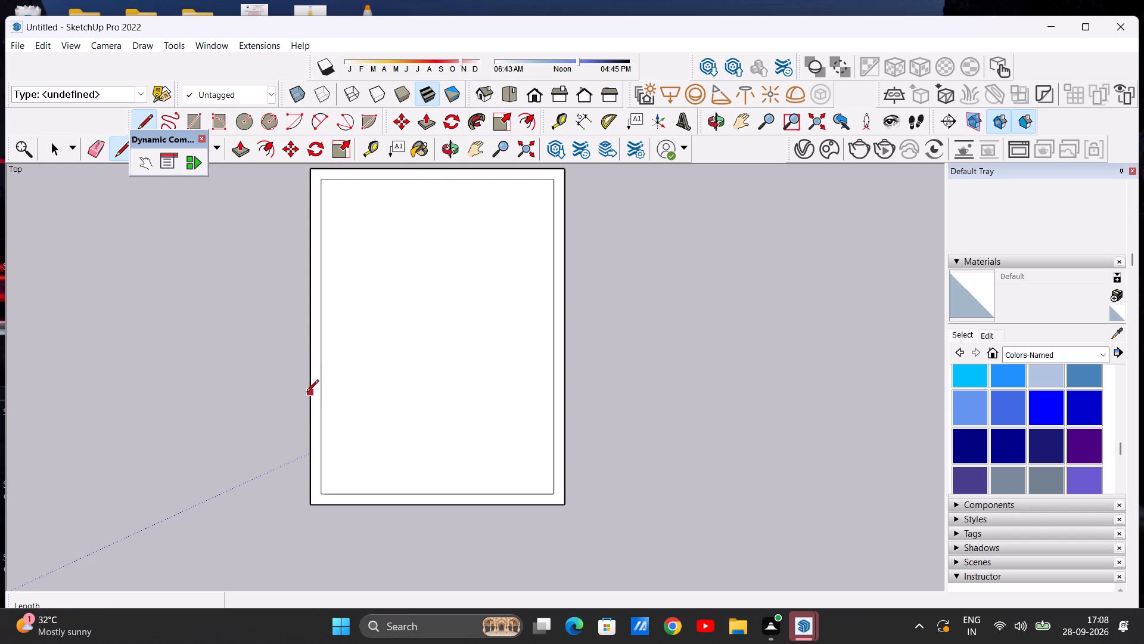
left_click(309, 380)
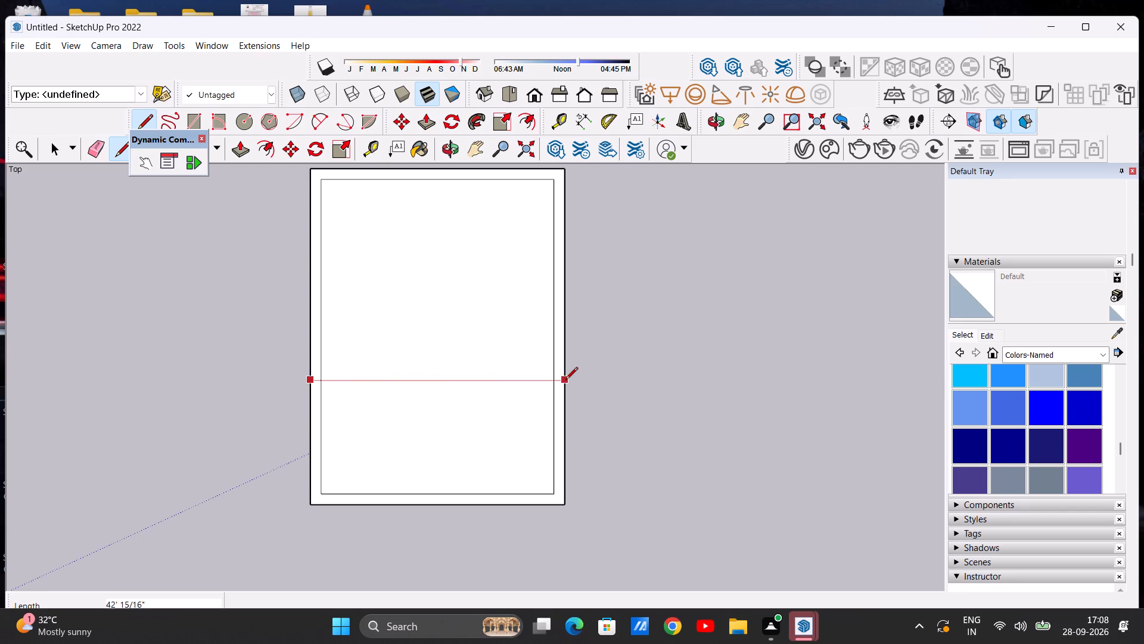
left_click(565, 380)
Draw a second parallel line about 42' 1" long across the slab just behind the first, leaving a strip about as wide as the border.
scroll(318, 370, "down", 3)
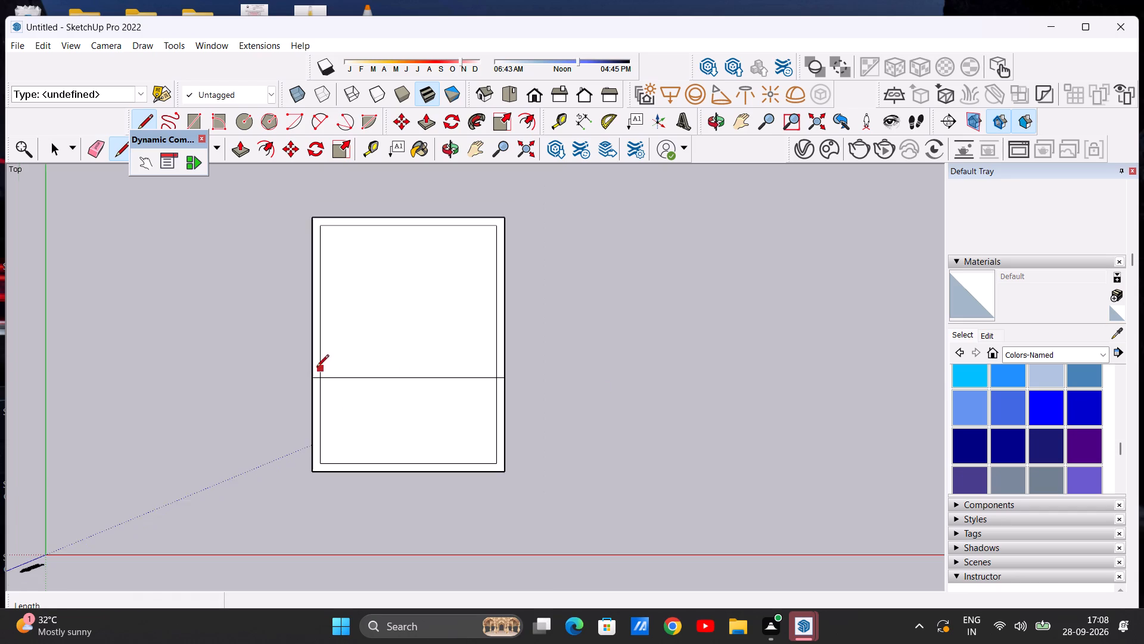
scroll(323, 360, "up", 11)
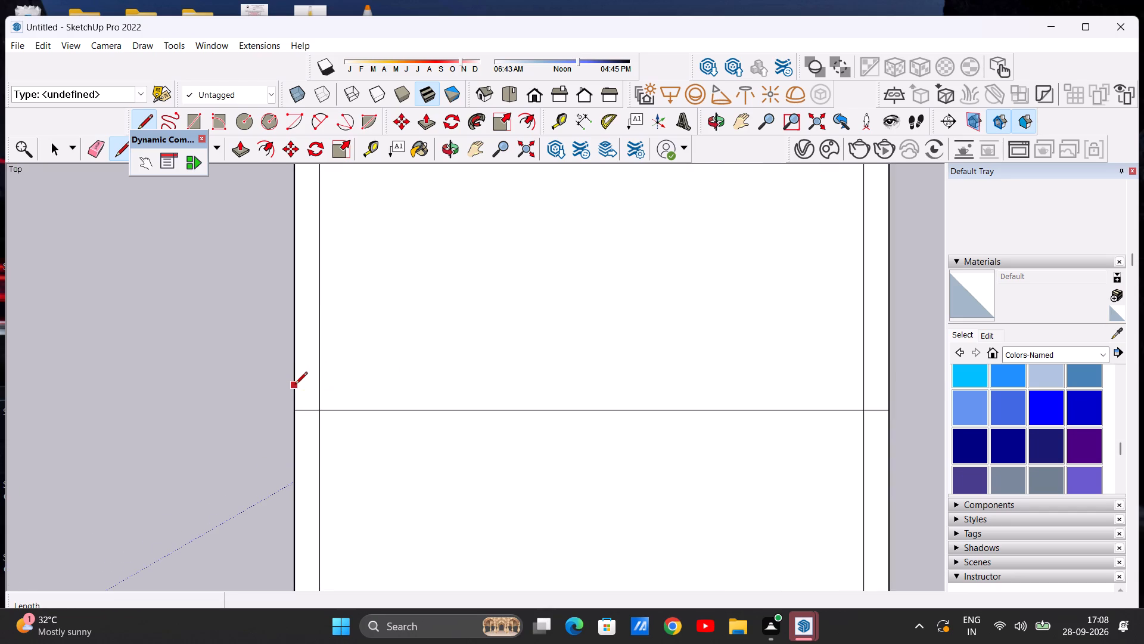
left_click(295, 385)
scroll(428, 395, "down", 7)
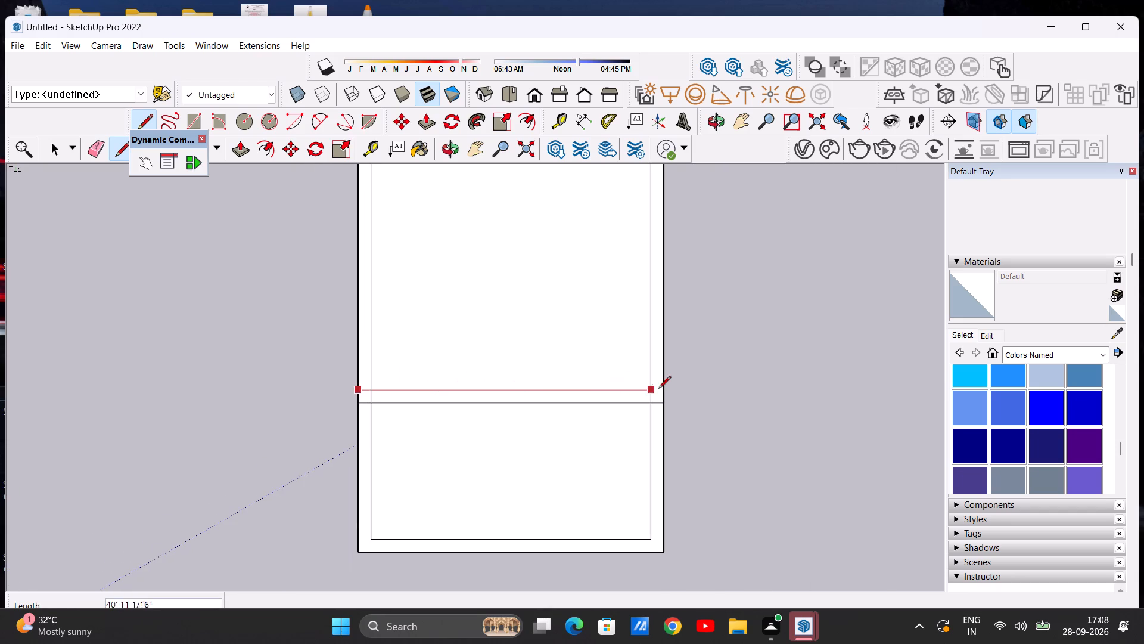
scroll(661, 389, "up", 5)
left_click(664, 389)
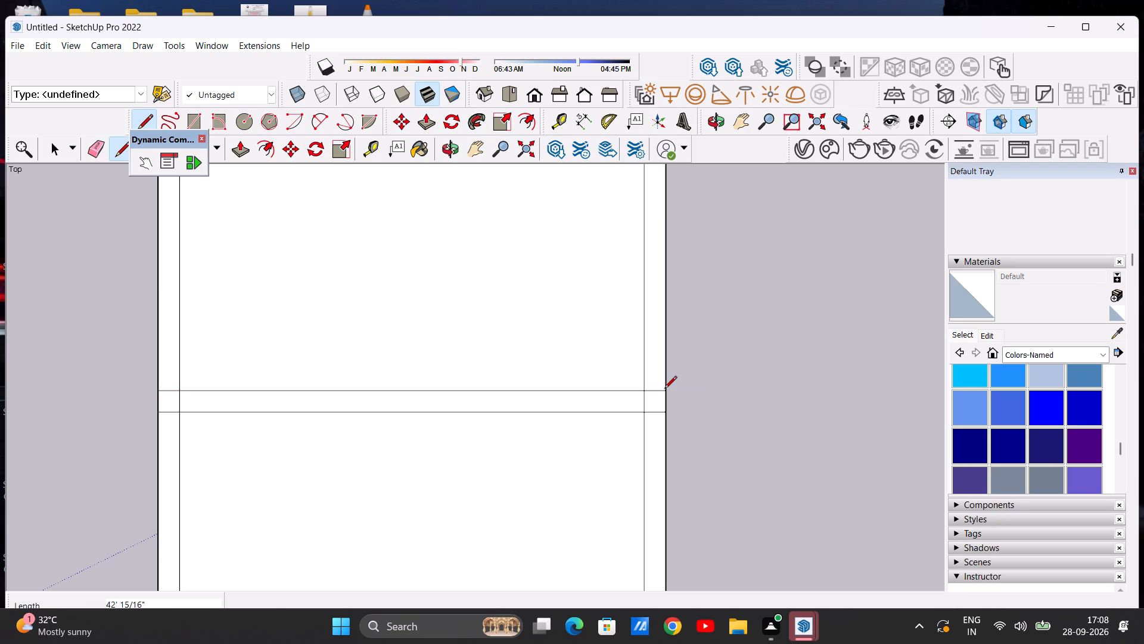
key("space")
Erase the end segments of both cross lines where they run over the border on either side of the slab.
scroll(415, 412, "down", 6)
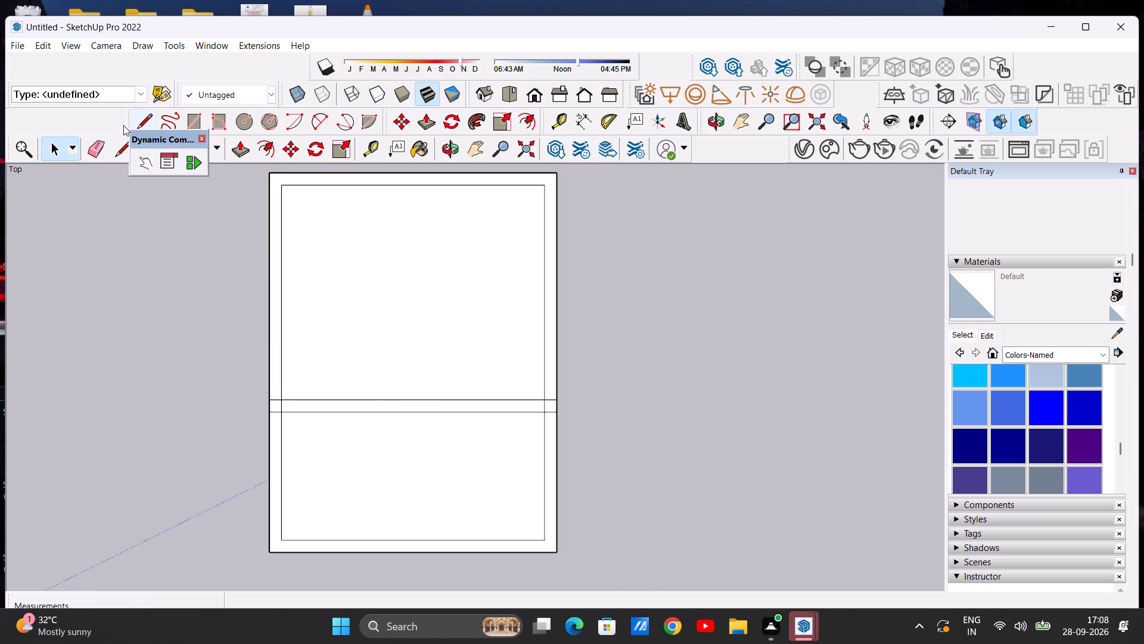
left_click(89, 142)
scroll(291, 382, "up", 7)
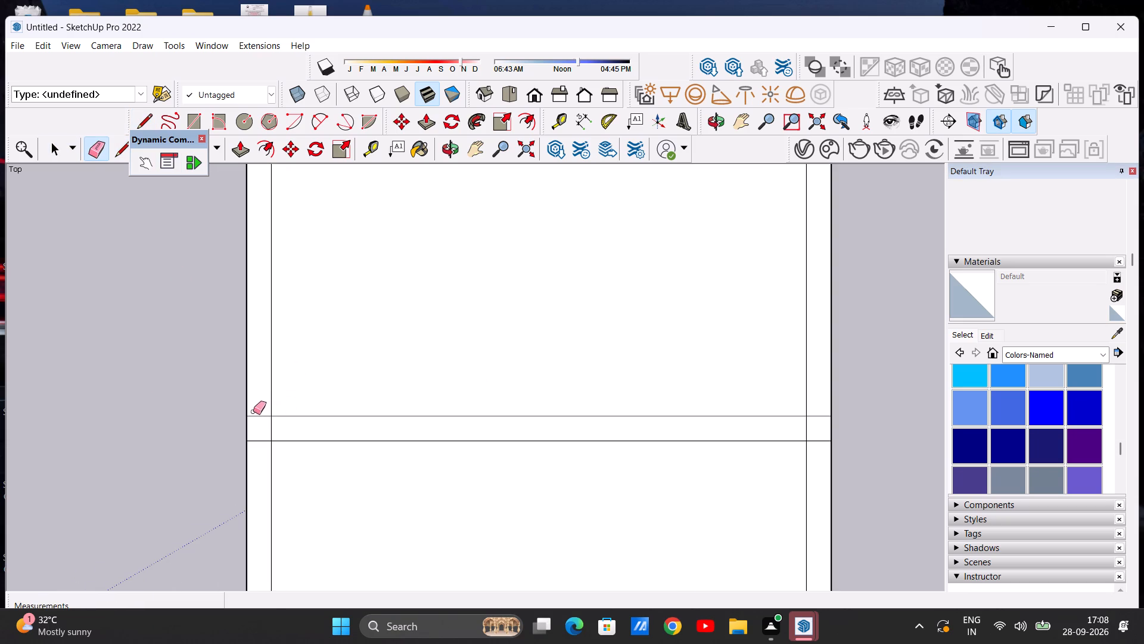
left_click_drag(253, 410, 256, 450)
scroll(231, 404, "down", 9)
scroll(483, 404, "up", 6)
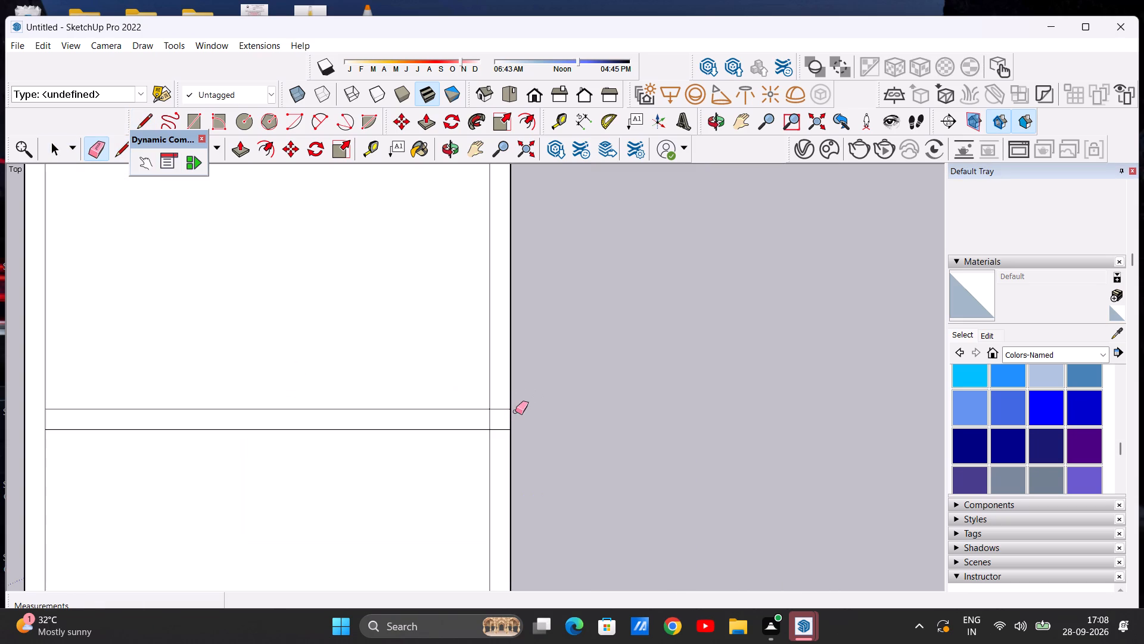
left_click_drag(498, 398, 500, 439)
key("space")
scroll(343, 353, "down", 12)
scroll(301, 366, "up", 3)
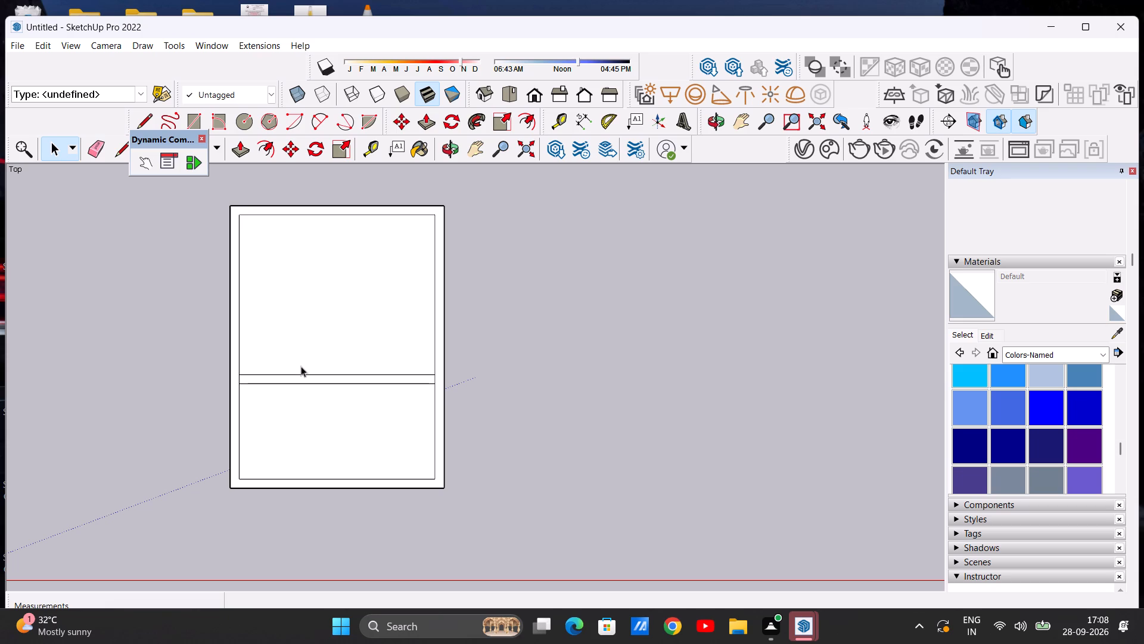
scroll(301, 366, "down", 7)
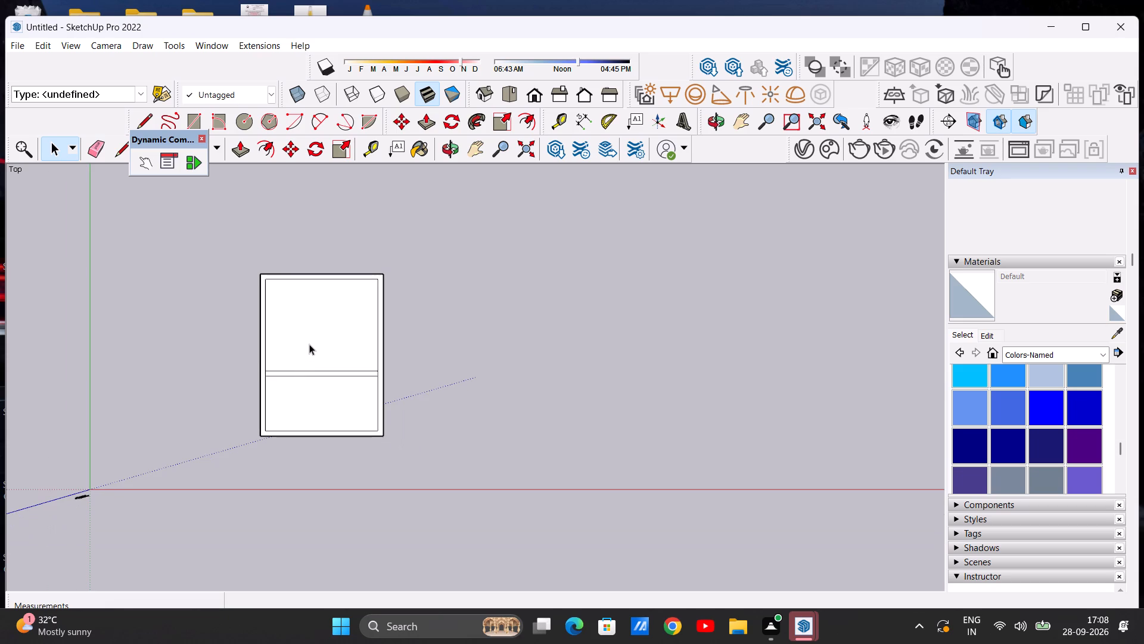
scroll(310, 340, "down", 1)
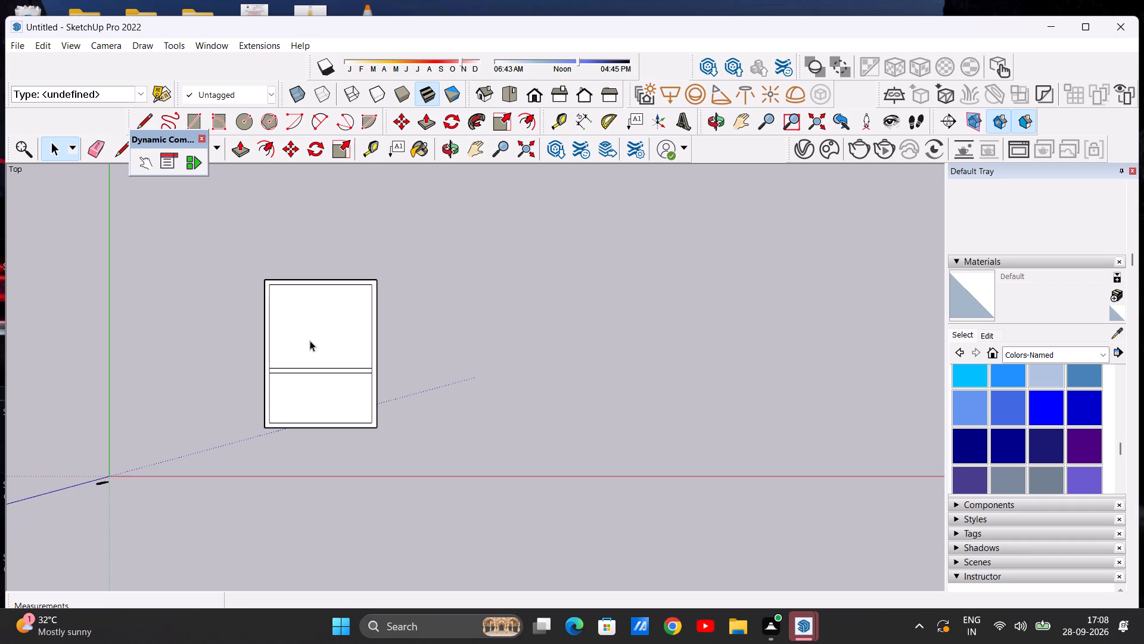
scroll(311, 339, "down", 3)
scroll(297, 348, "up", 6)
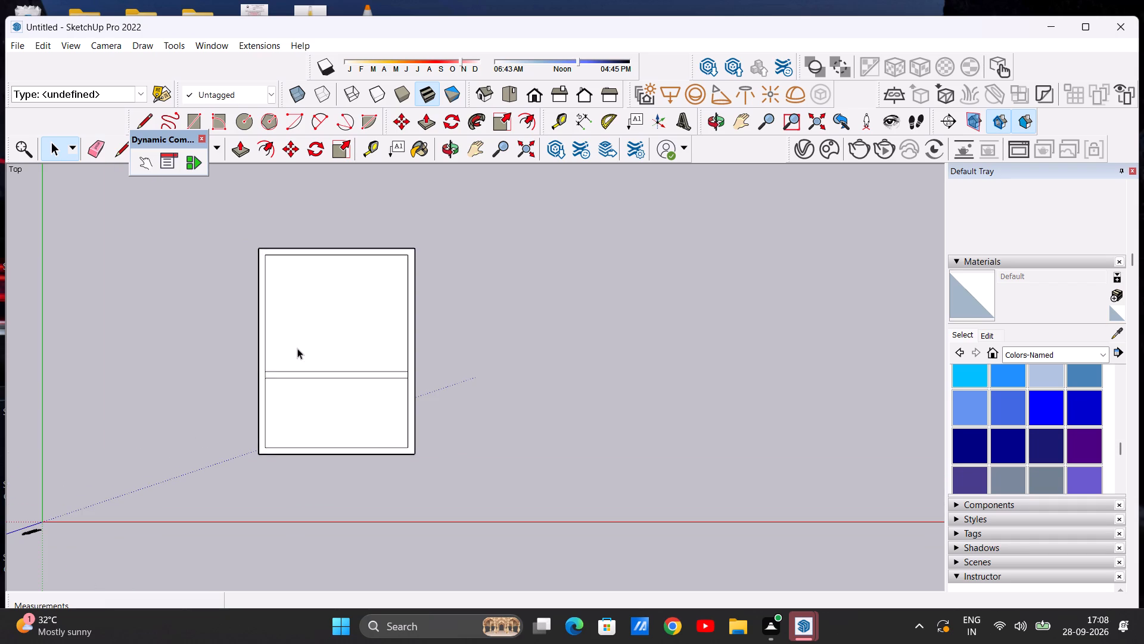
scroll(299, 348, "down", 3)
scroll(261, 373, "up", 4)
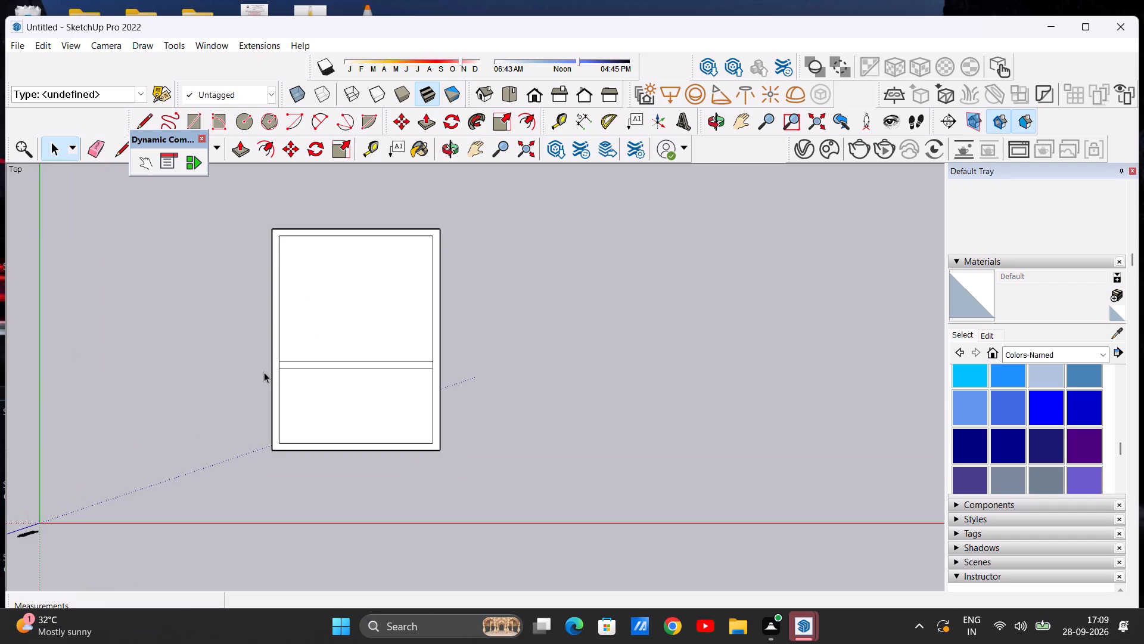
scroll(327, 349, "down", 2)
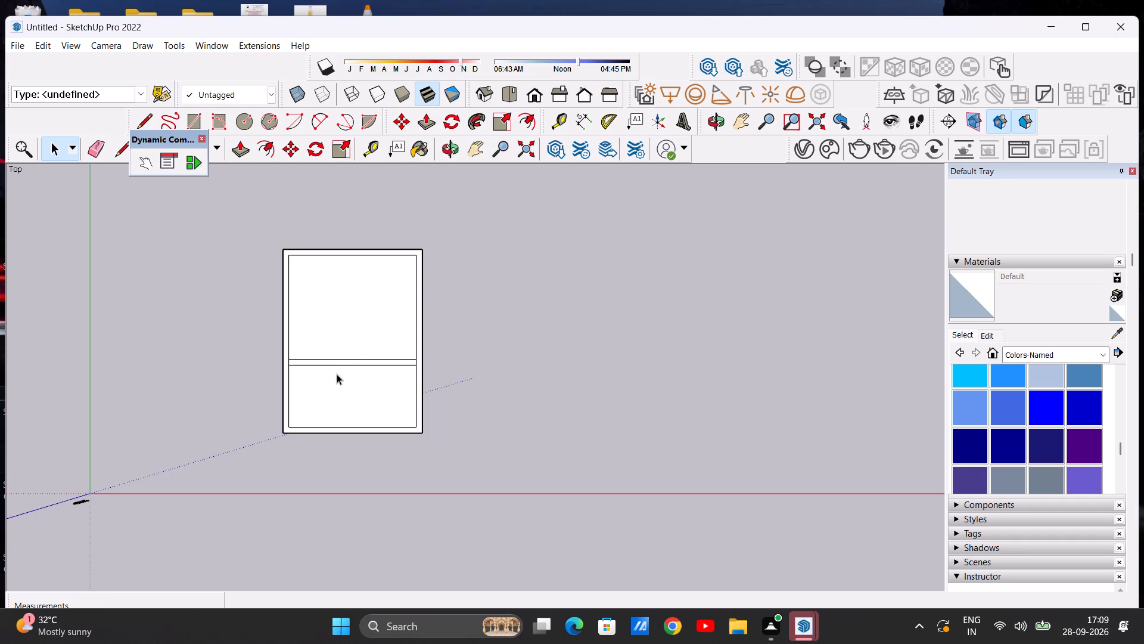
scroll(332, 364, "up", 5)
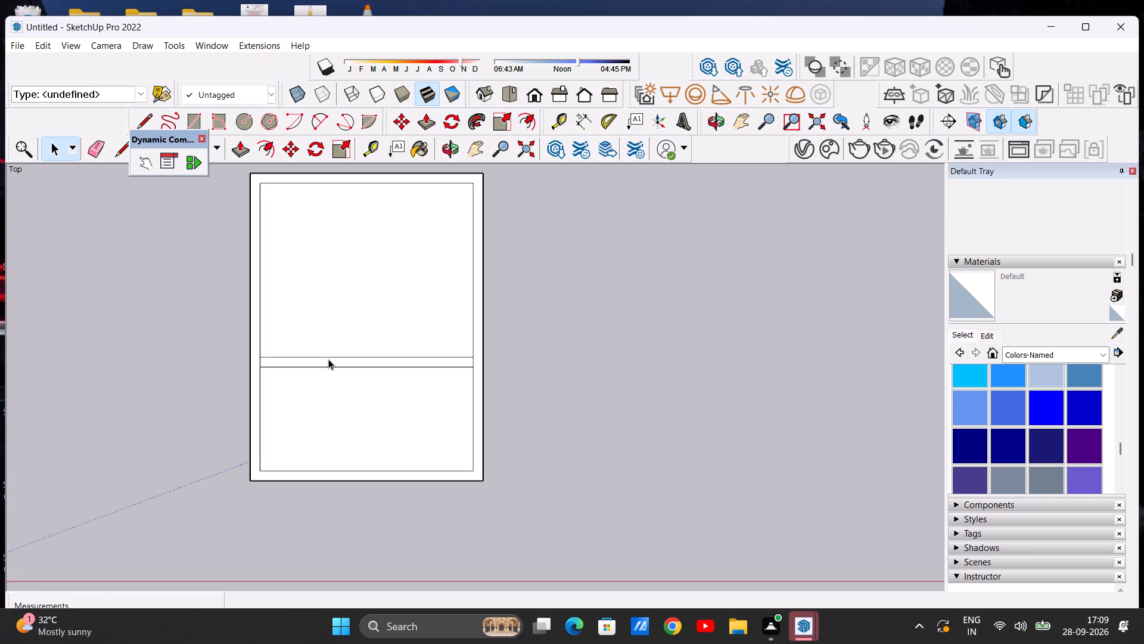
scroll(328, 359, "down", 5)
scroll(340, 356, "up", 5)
Examine the slab's border and cross strip from low and high angles.
middle_click_drag(350, 441, 374, 295)
scroll(374, 295, "up", 1)
middle_click_drag(374, 295, 377, 272)
middle_click_drag(395, 488, 416, 327)
scroll(396, 396, "down", 6)
middle_click_drag(414, 423, 386, 380)
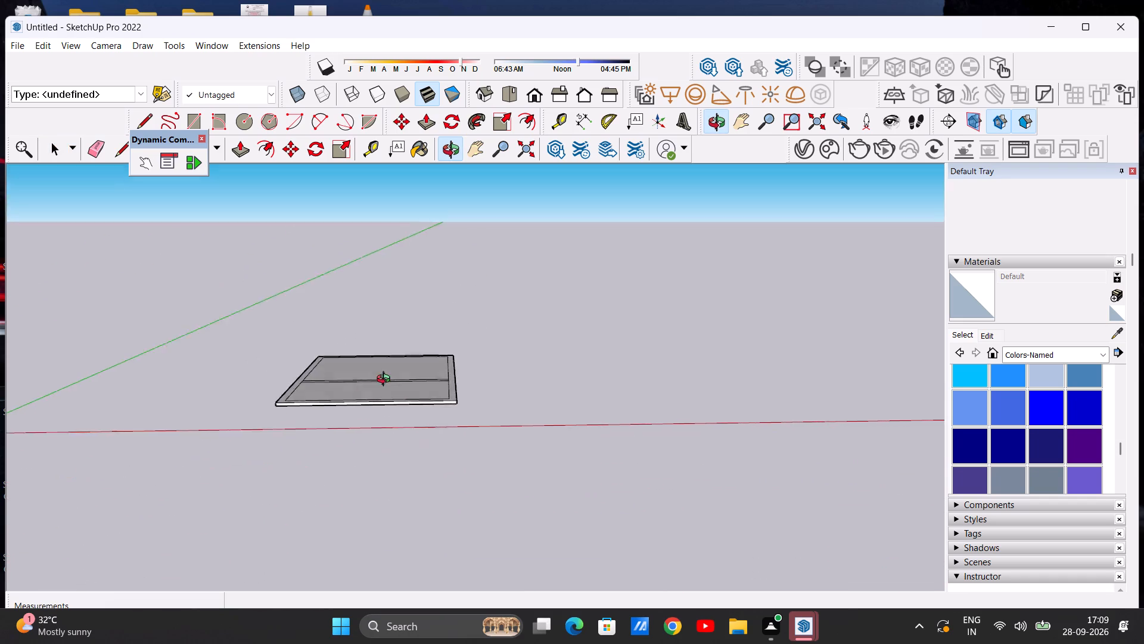
middle_click_drag(386, 380, 365, 494)
scroll(389, 404, "up", 4)
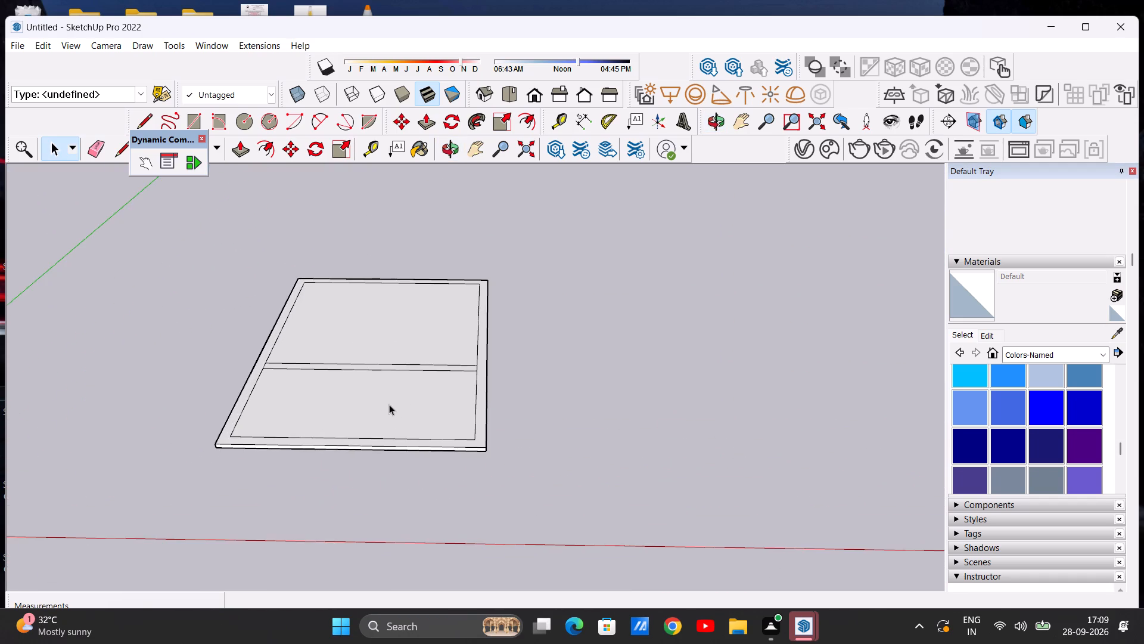
middle_click_drag(389, 404, 363, 442)
middle_click(363, 442)
scroll(362, 457, "down", 3)
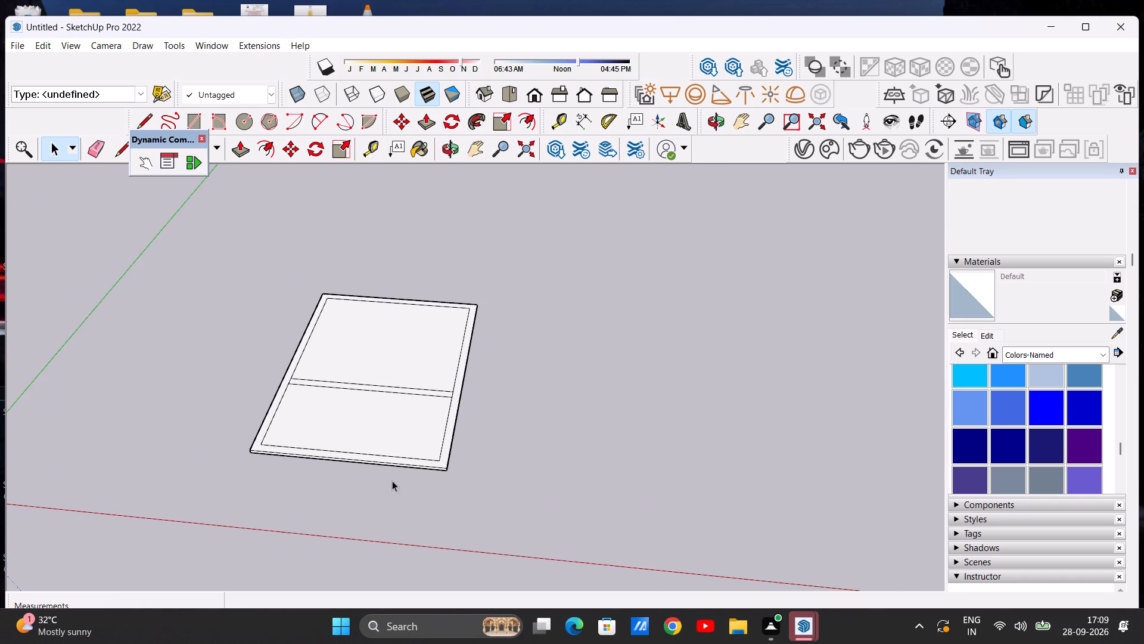
scroll(366, 414, "up", 6)
middle_click_drag(365, 414, 378, 484)
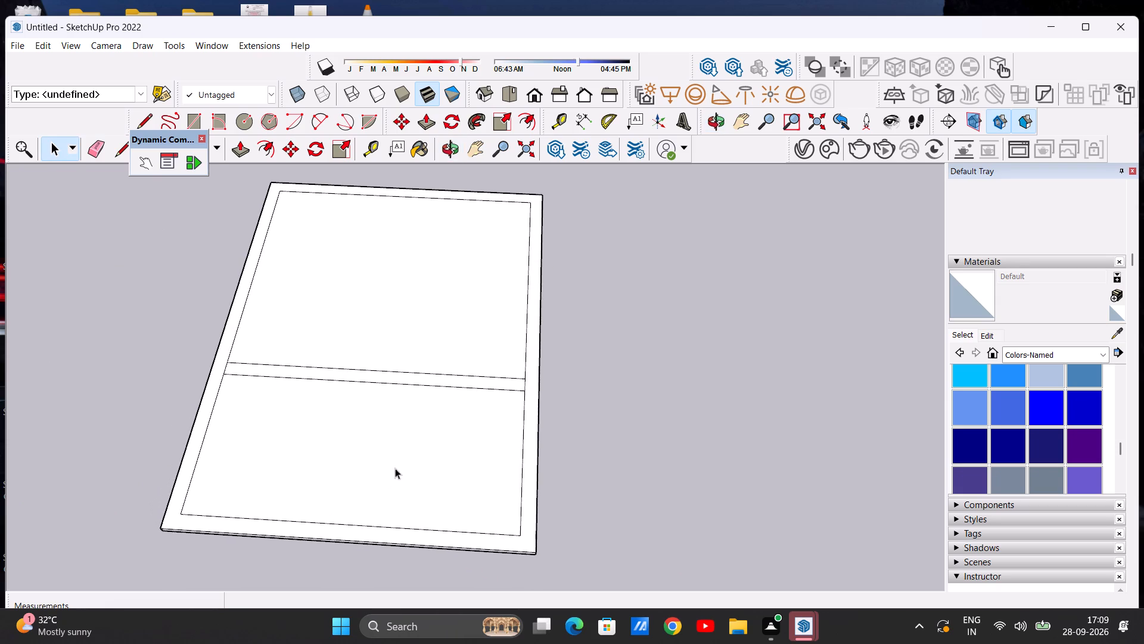
scroll(395, 467, "down", 4)
middle_click_drag(398, 466, 405, 500)
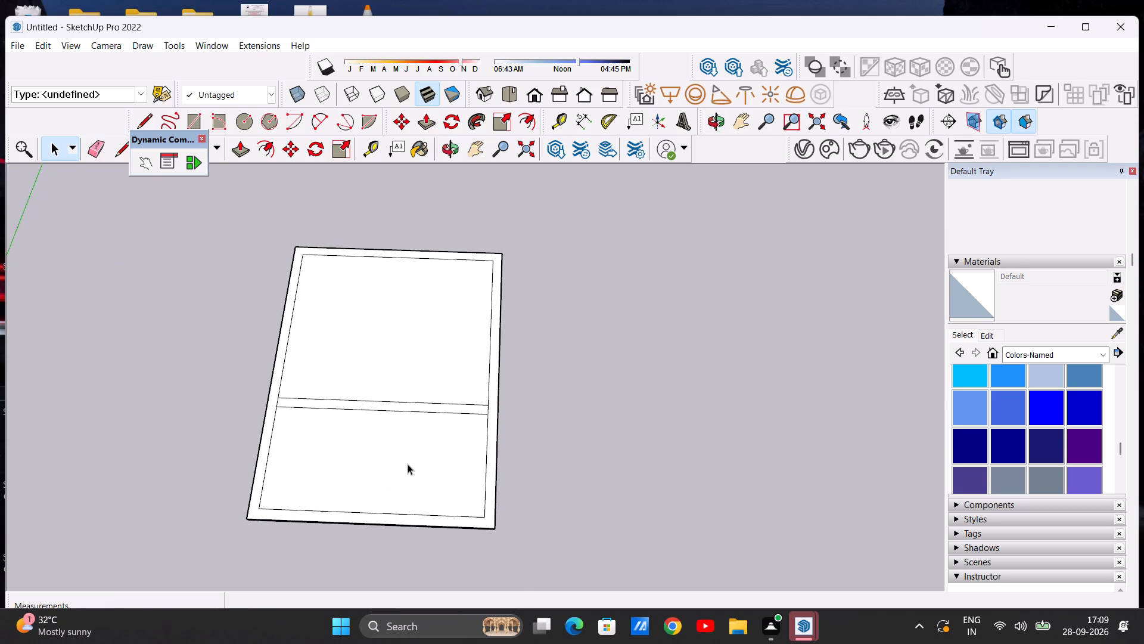
At the border's front-right inner corner, draw two lines about 1' 9" long extending the inner edges to the slab's outer edges.
scroll(408, 463, "down", 1)
scroll(411, 469, "up", 6)
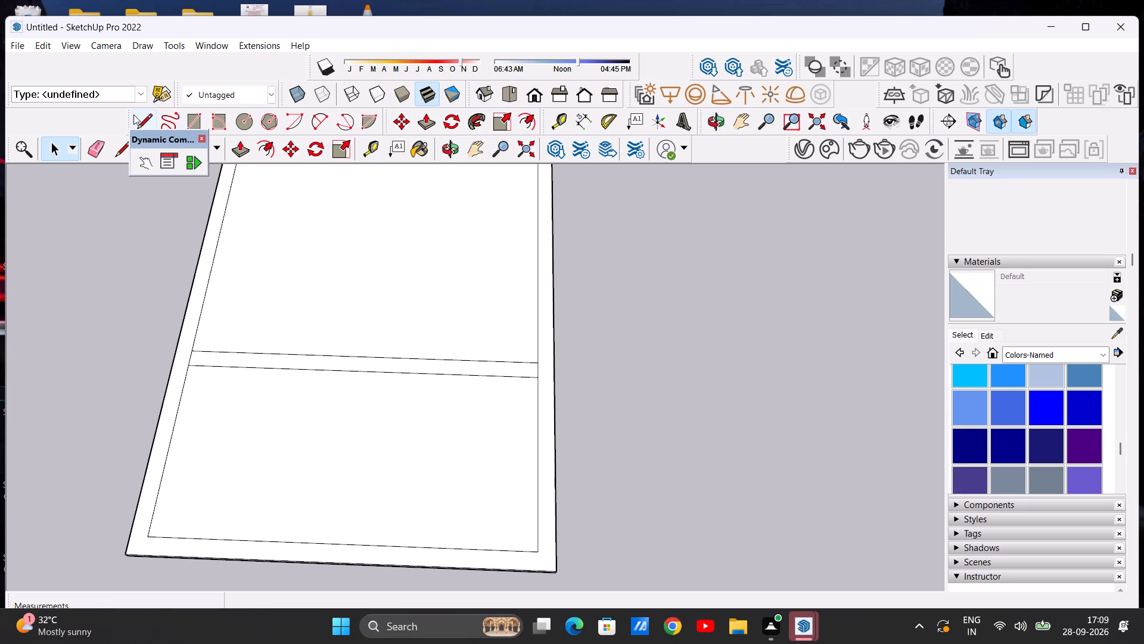
left_click(136, 119)
scroll(423, 334, "down", 4)
scroll(550, 541, "up", 6)
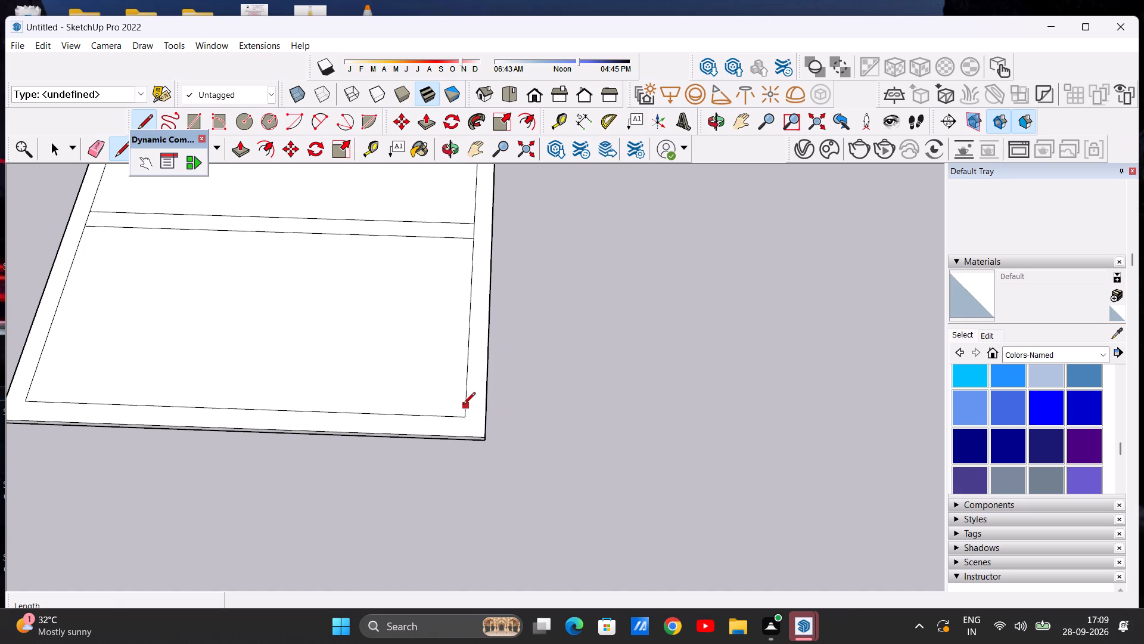
scroll(463, 405, "up", 15)
left_click(470, 425)
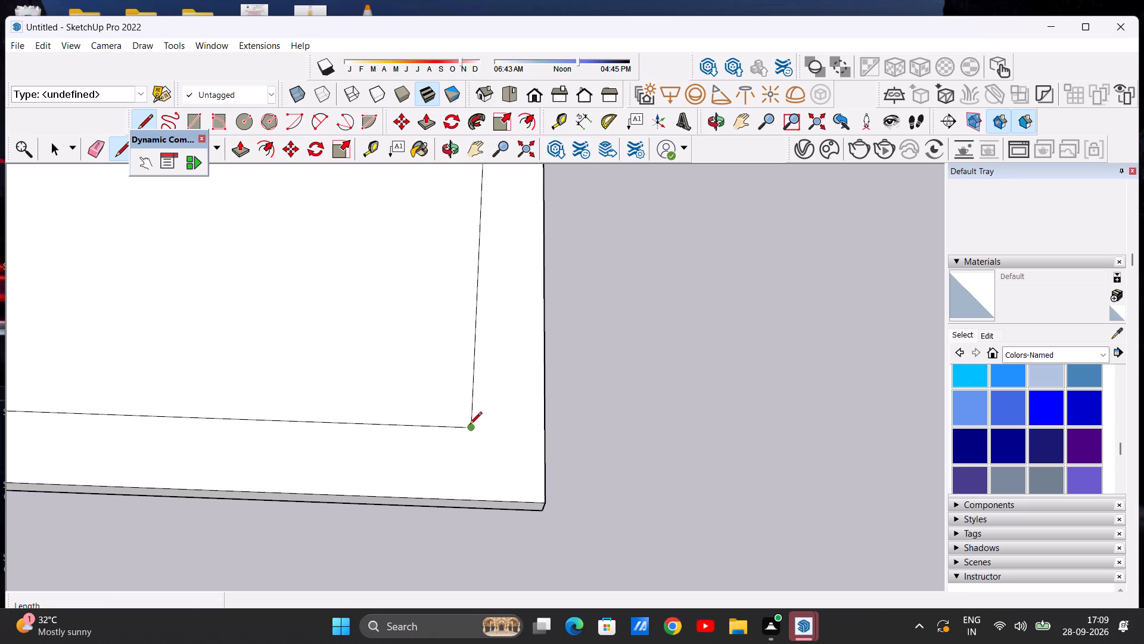
left_click(542, 430)
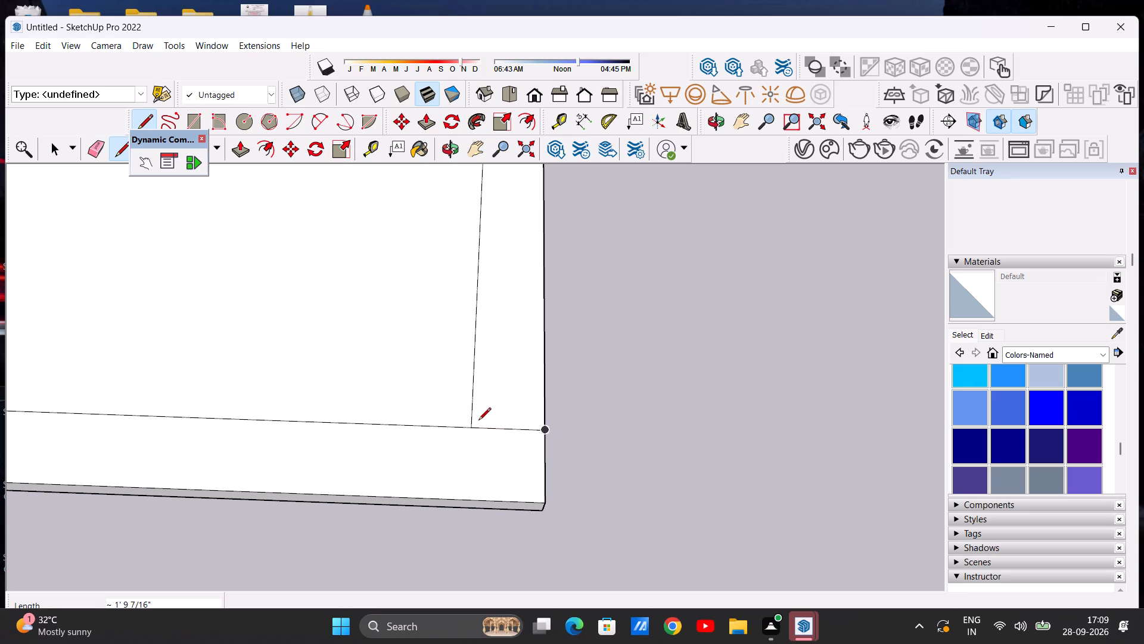
left_click(472, 424)
left_click(473, 500)
key("space")
Return to the top view and review the overall layout of the border, cross strip and corner square.
scroll(513, 488, "down", 7)
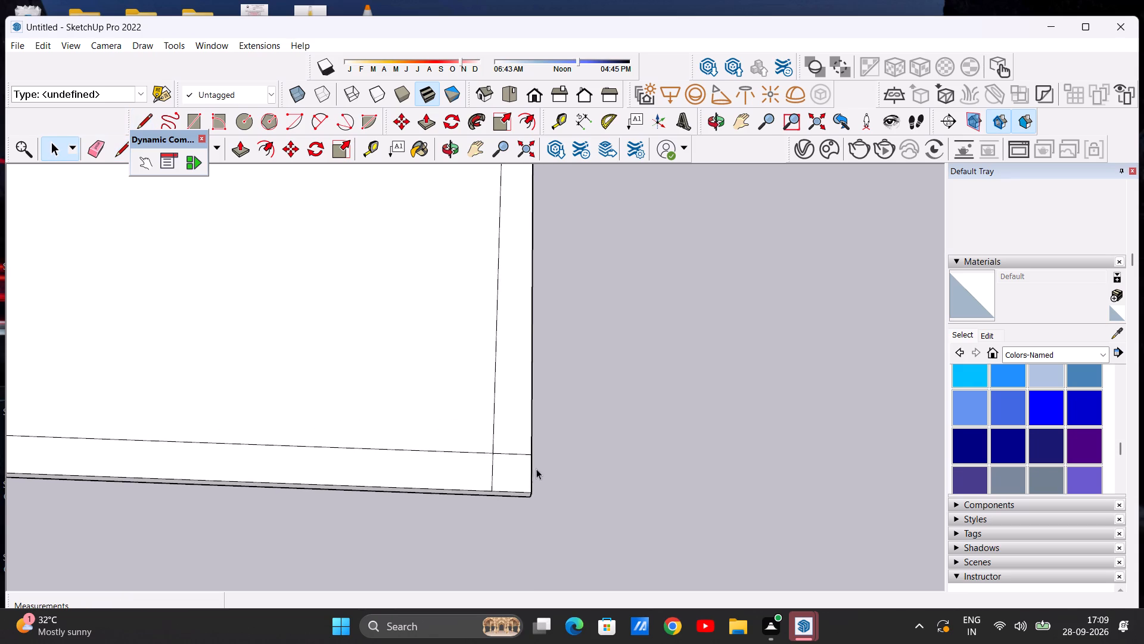
scroll(586, 466, "down", 20)
scroll(586, 466, "down", 2)
scroll(601, 470, "up", 8)
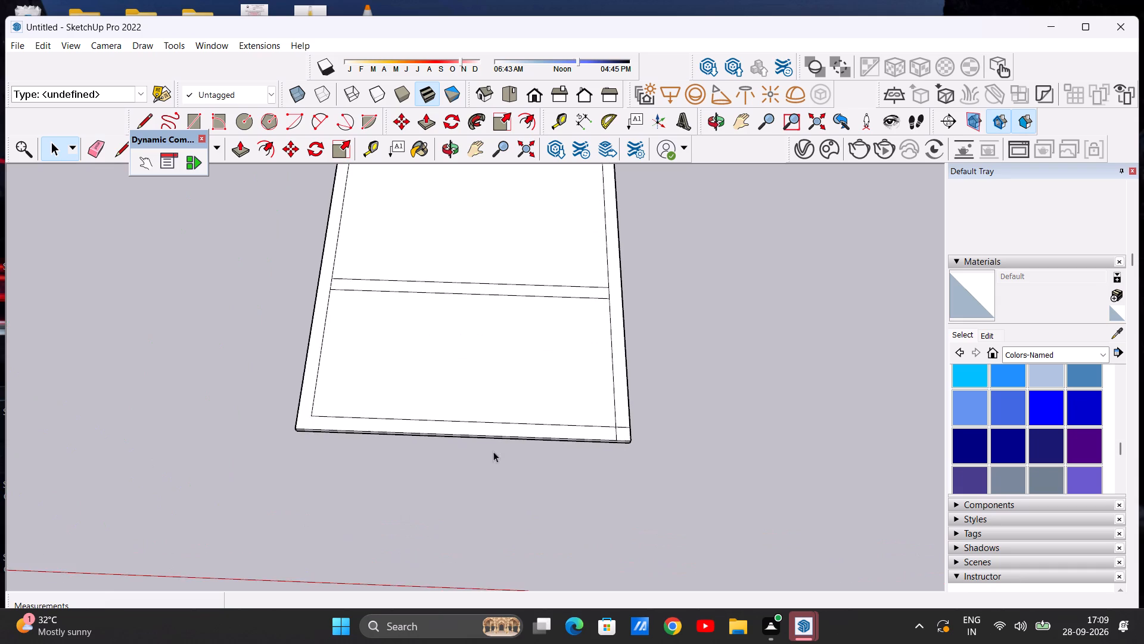
scroll(386, 434, "down", 5)
scroll(478, 503, "up", 4)
scroll(172, 127, "down", 2)
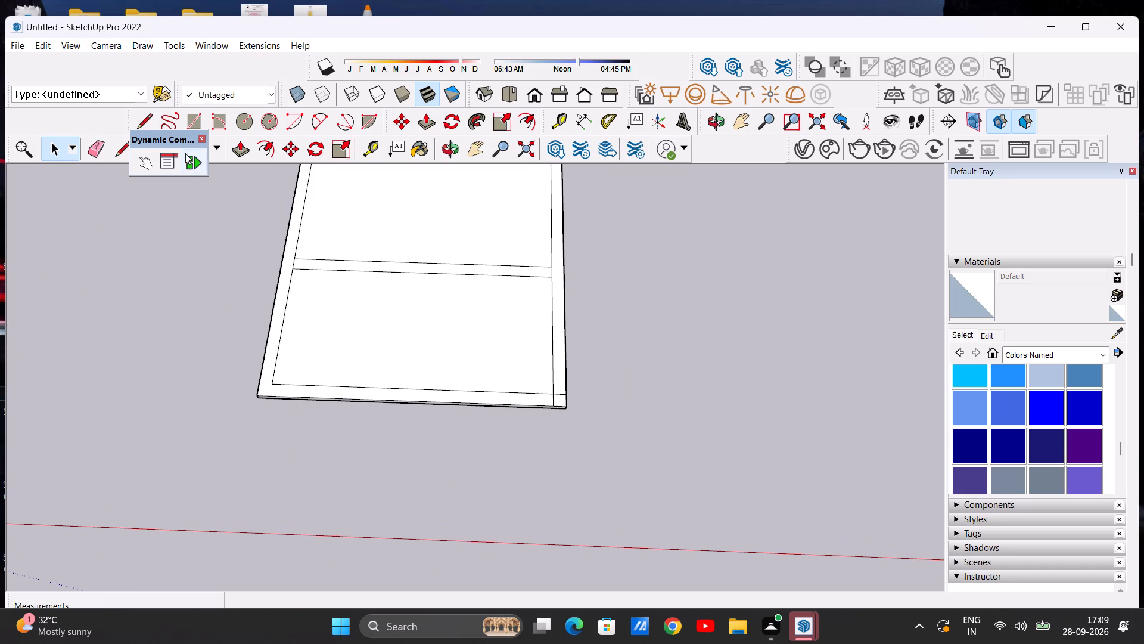
scroll(185, 153, "down", 19)
scroll(331, 224, "up", 6)
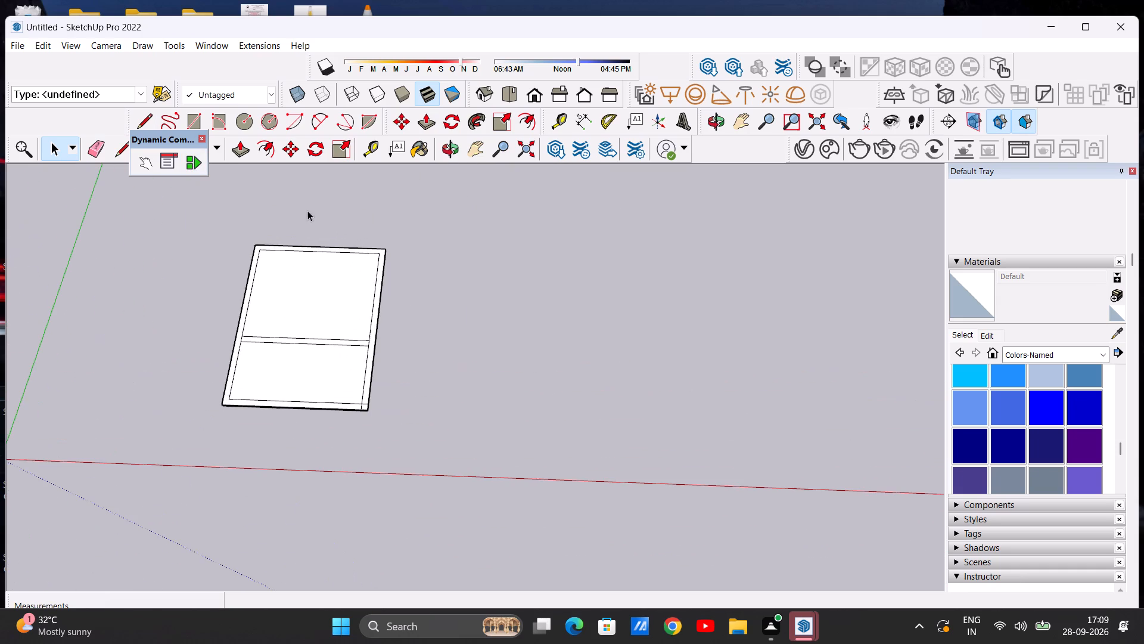
scroll(307, 210, "up", 1)
left_click(509, 93)
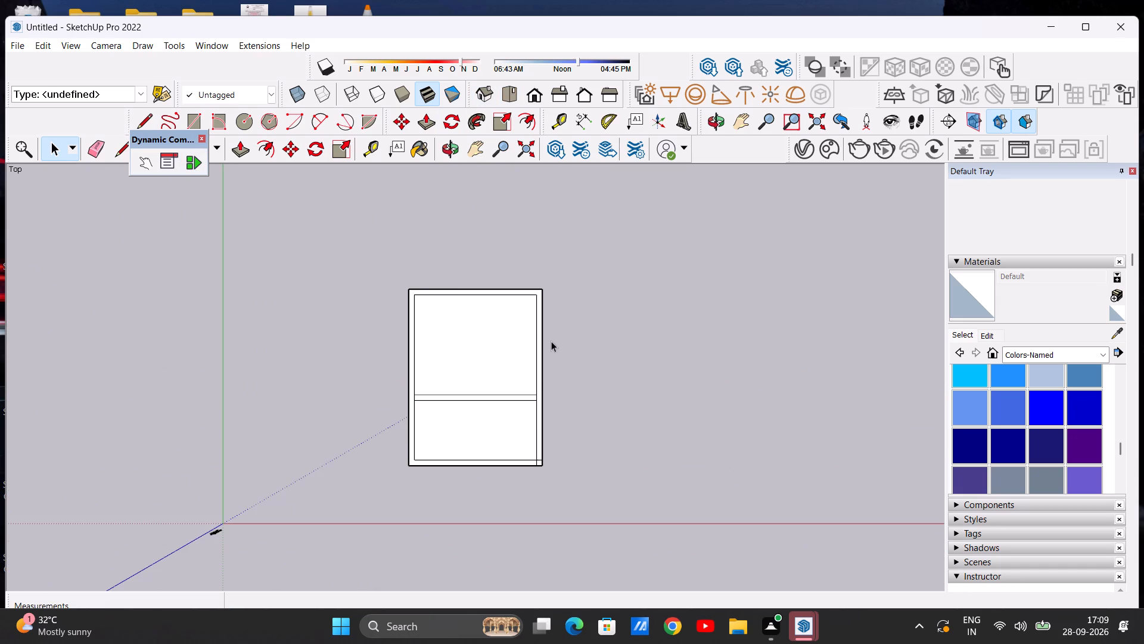
scroll(551, 341, "up", 2)
scroll(440, 312, "down", 2)
scroll(567, 380, "up", 3)
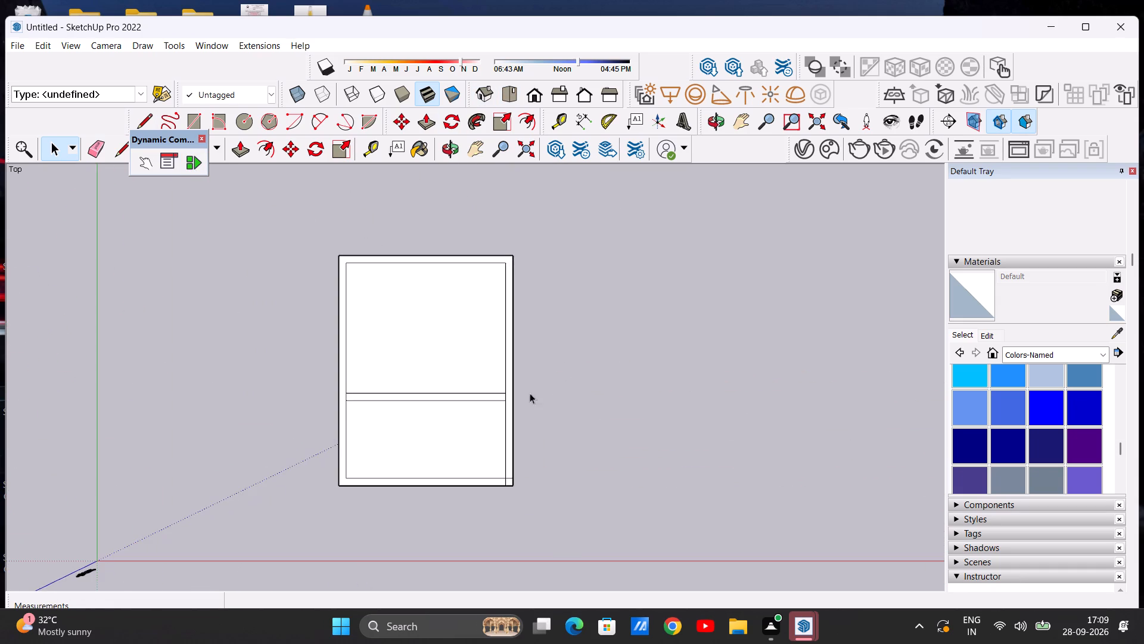
Draw a line across the front border from the midpoint of its inner edge to the slab's outer edge.
scroll(363, 475, "up", 2)
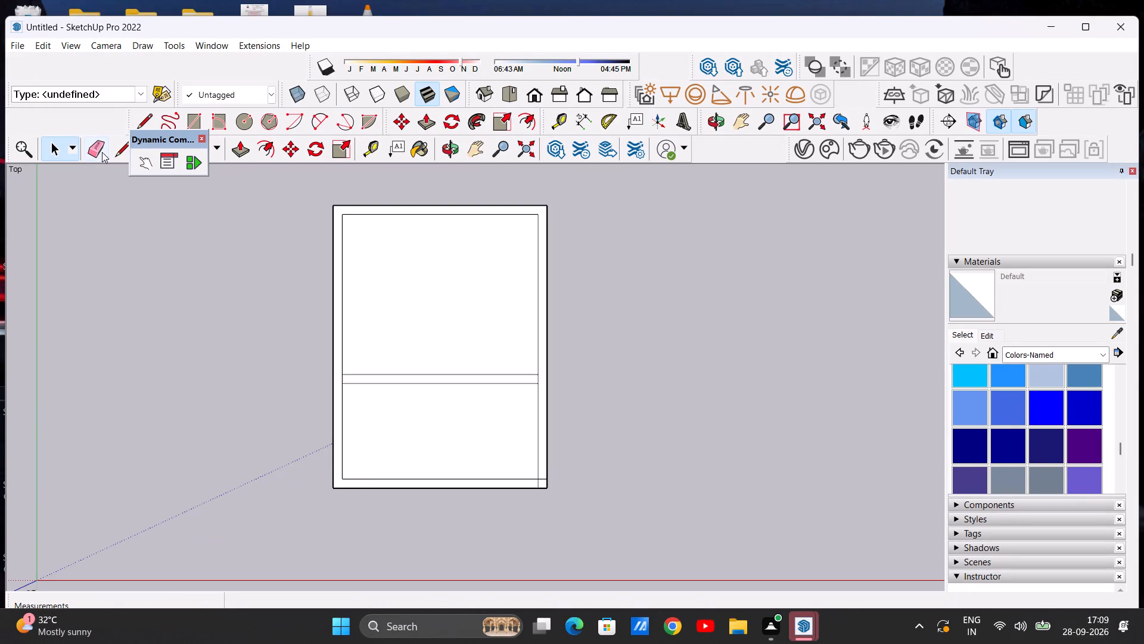
left_click(120, 144)
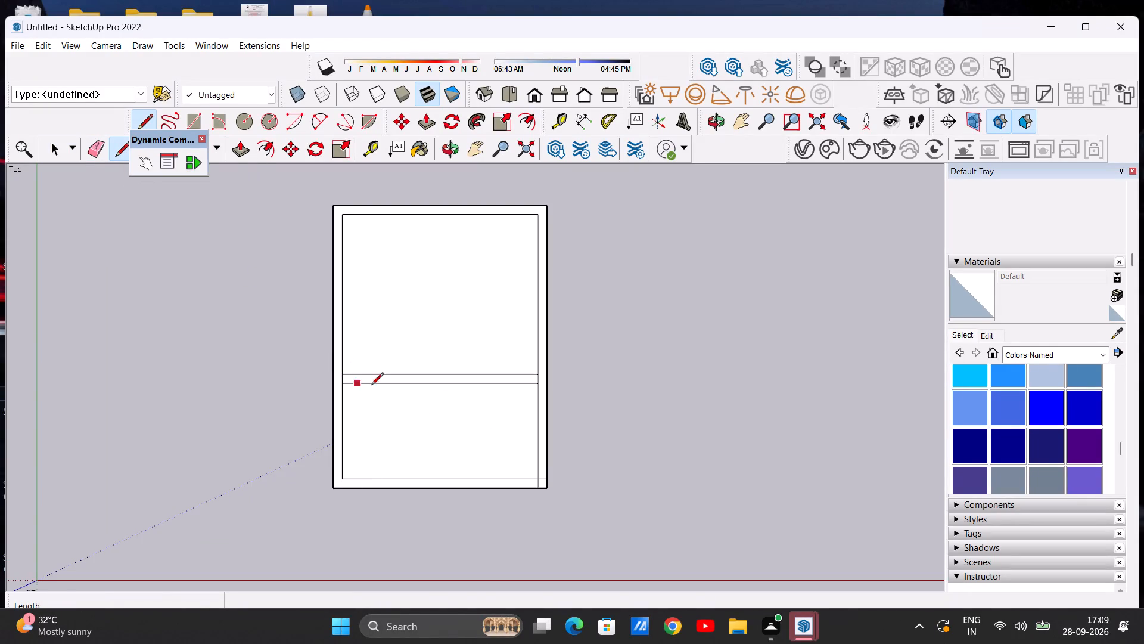
scroll(452, 485, "up", 4)
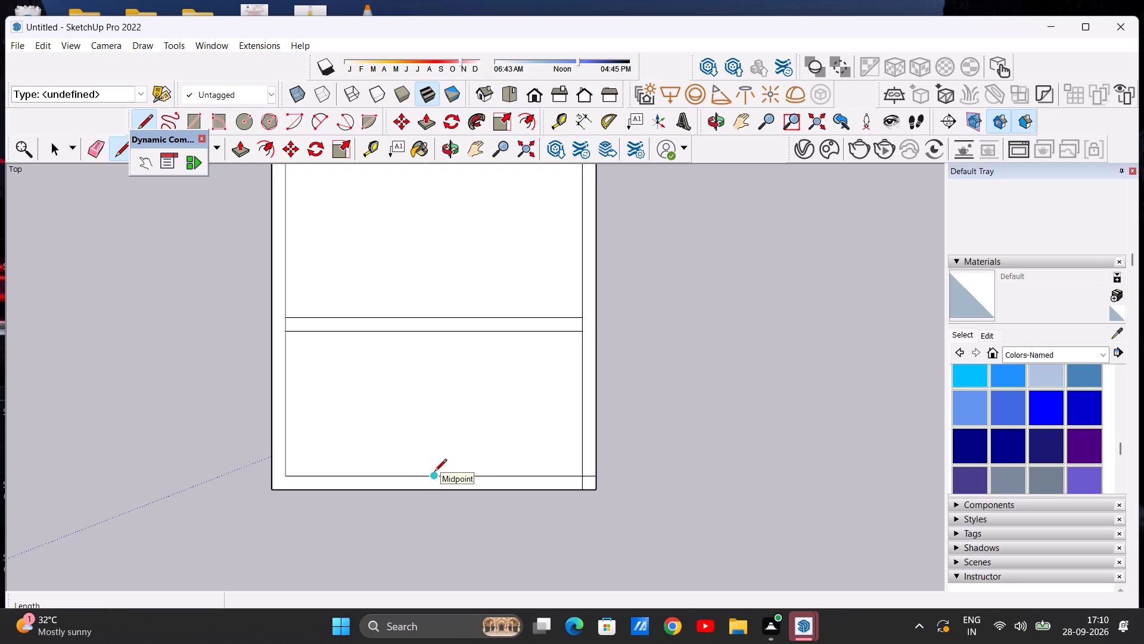
left_click(434, 472)
left_click(434, 492)
key("space")
scroll(429, 382, "down", 3)
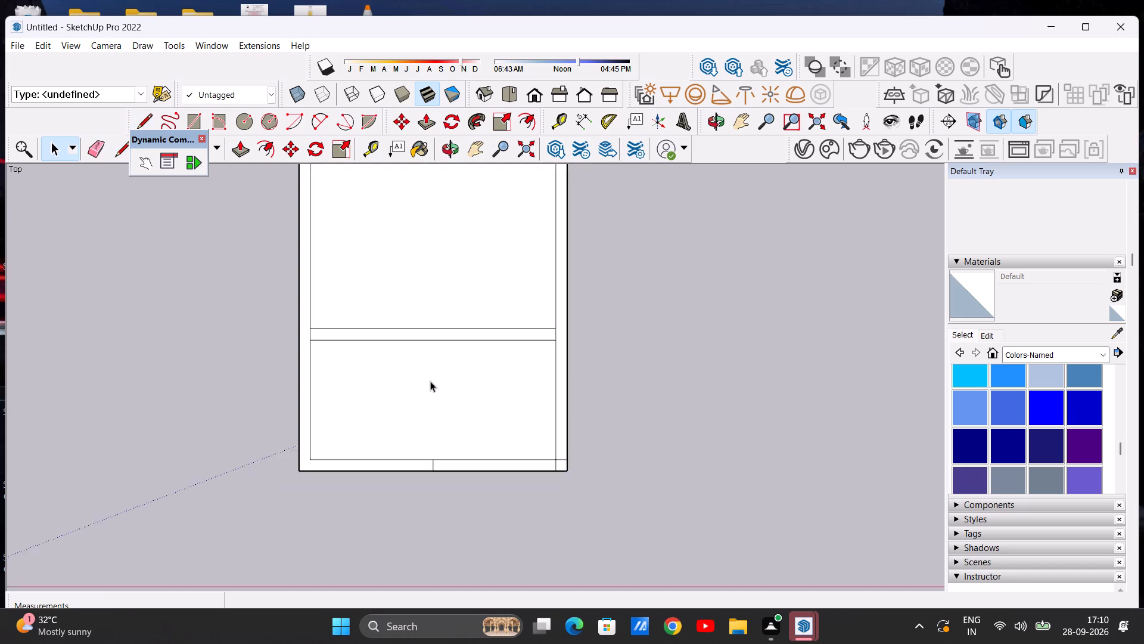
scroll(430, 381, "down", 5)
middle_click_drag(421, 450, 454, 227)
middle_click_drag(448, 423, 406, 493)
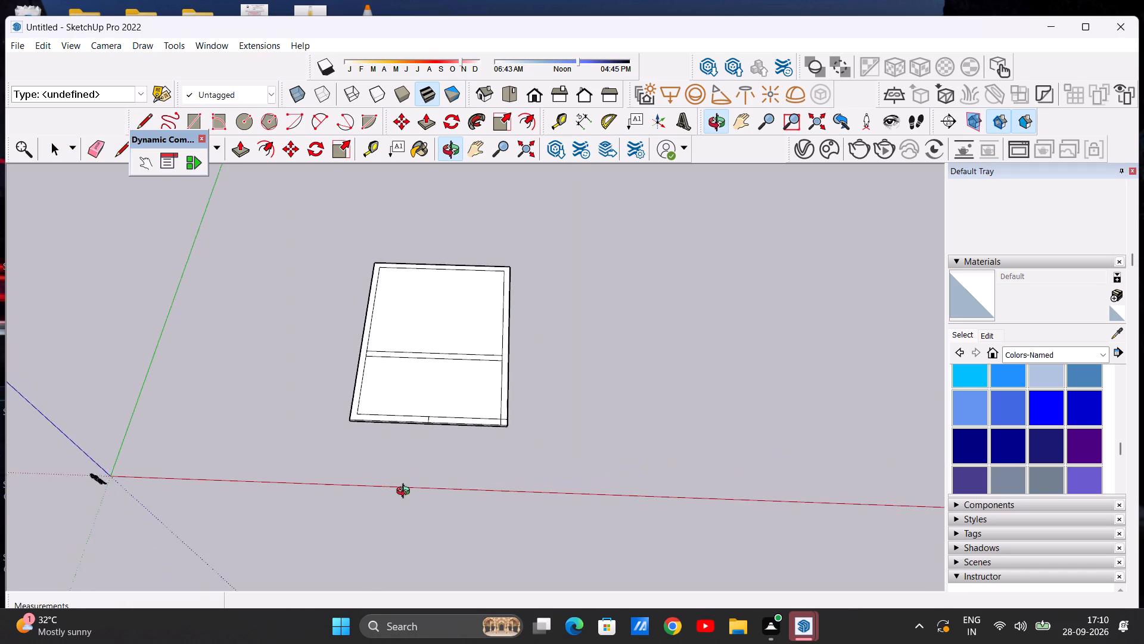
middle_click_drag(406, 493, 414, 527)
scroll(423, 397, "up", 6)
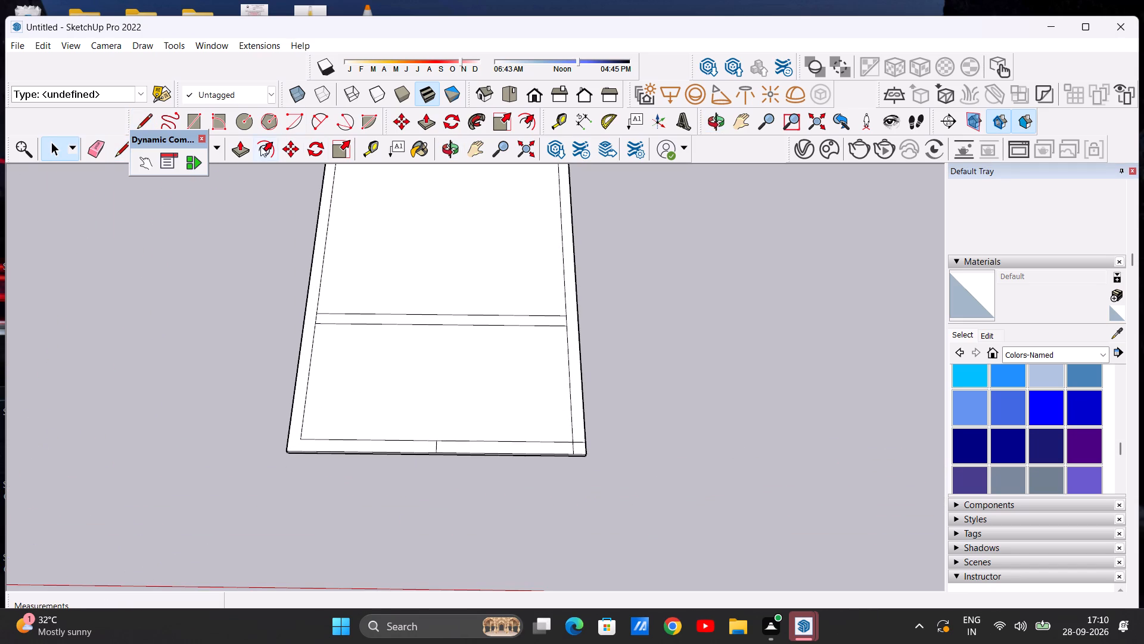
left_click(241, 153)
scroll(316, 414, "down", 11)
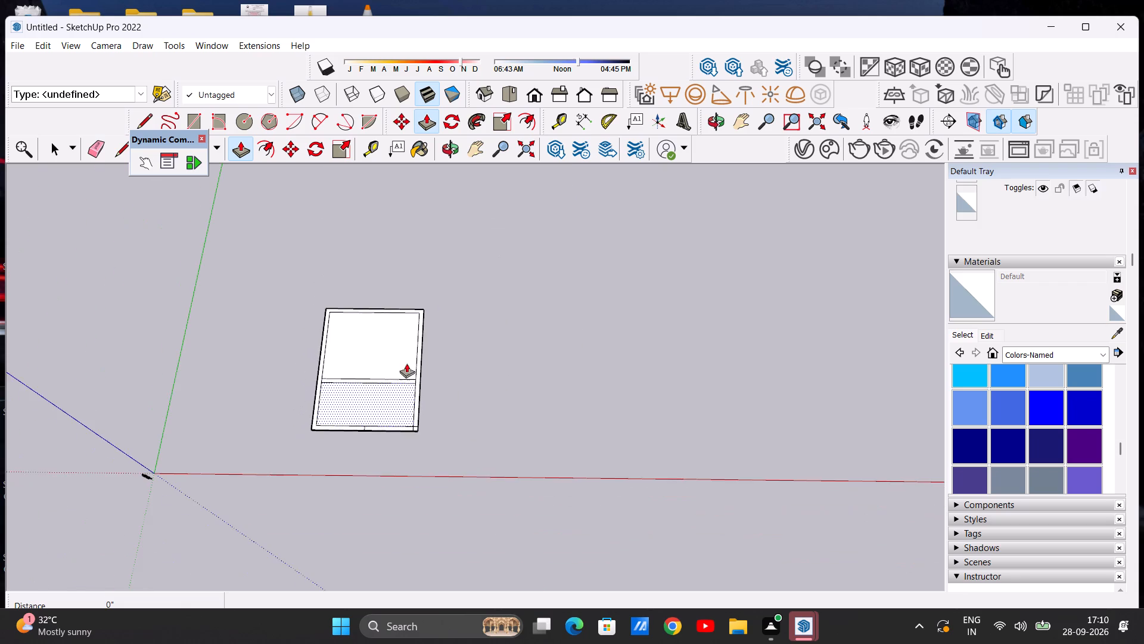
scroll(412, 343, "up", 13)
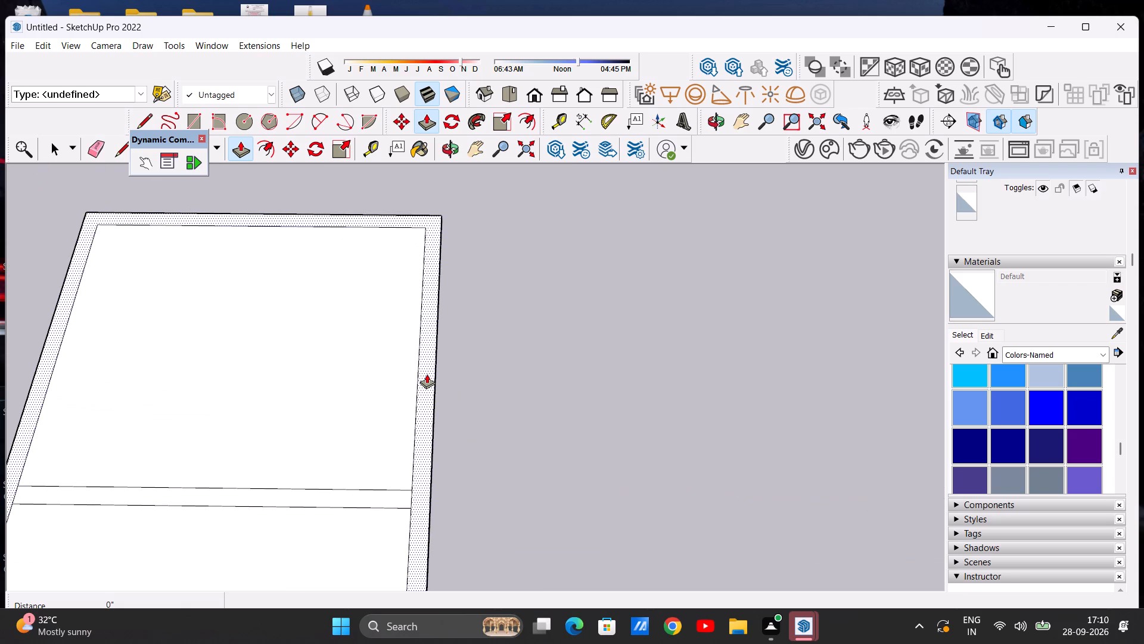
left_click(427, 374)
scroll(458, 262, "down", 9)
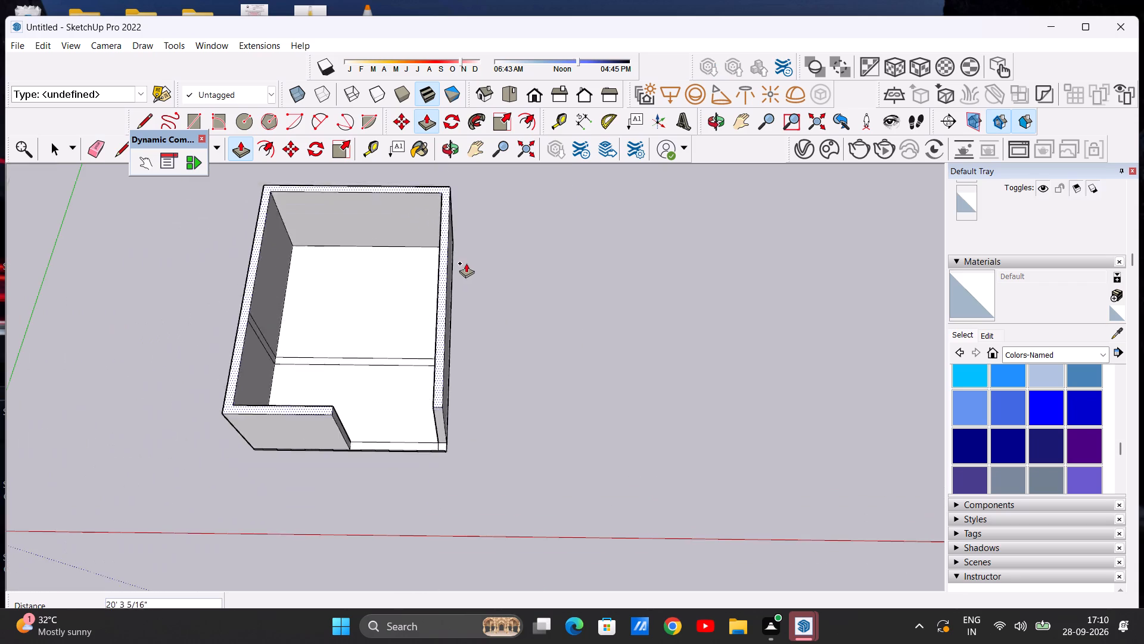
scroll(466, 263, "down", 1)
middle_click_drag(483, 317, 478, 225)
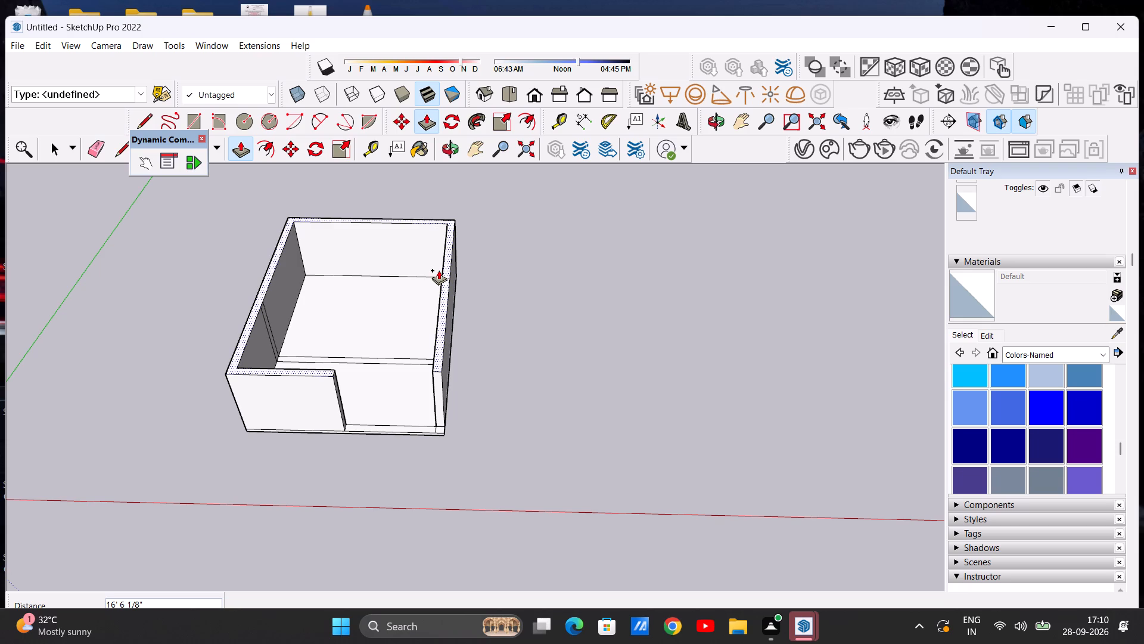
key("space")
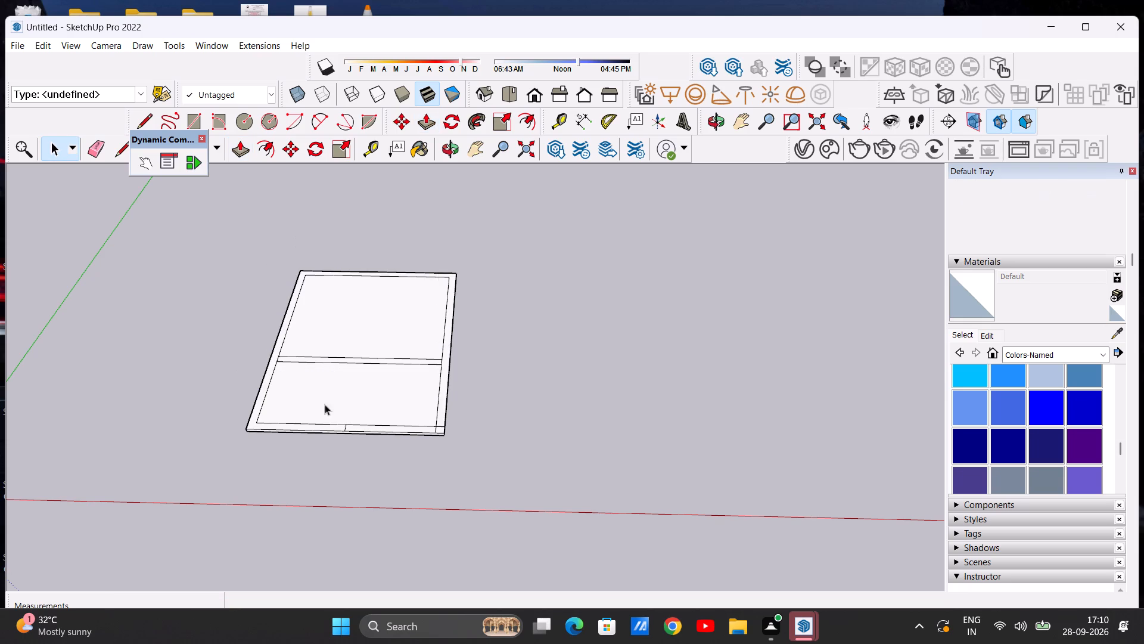
Draw a line about 1' 9" long from the border's front-left inner corner straight to the slab's front outer edge.
scroll(260, 469, "up", 6)
middle_click_drag(271, 417, 267, 490)
scroll(279, 419, "up", 6)
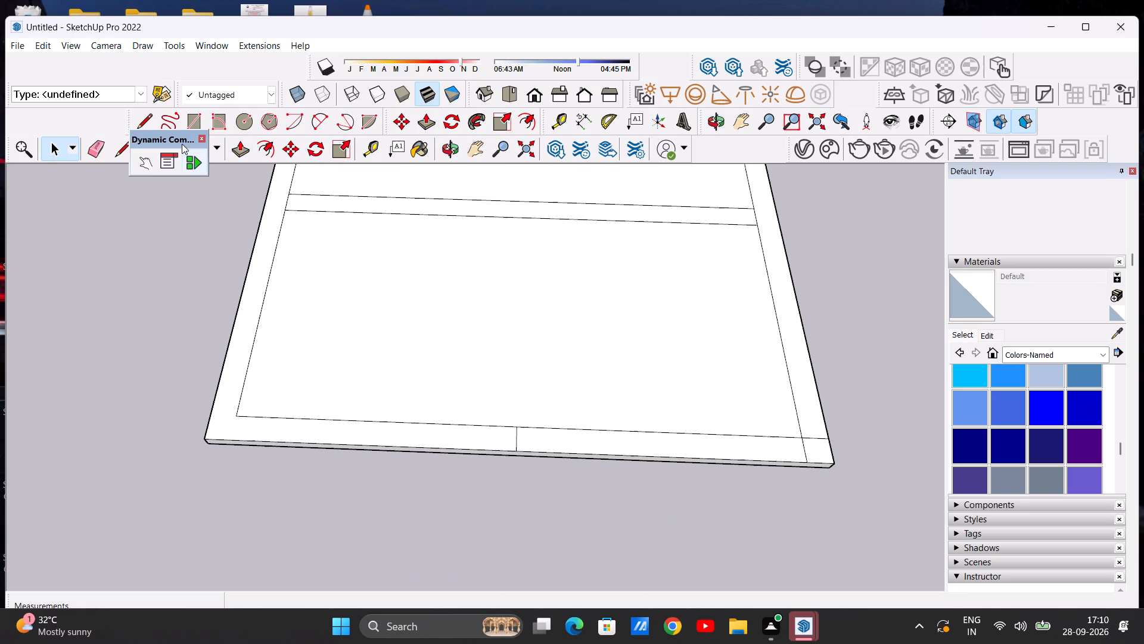
left_click(141, 114)
scroll(213, 404, "up", 6)
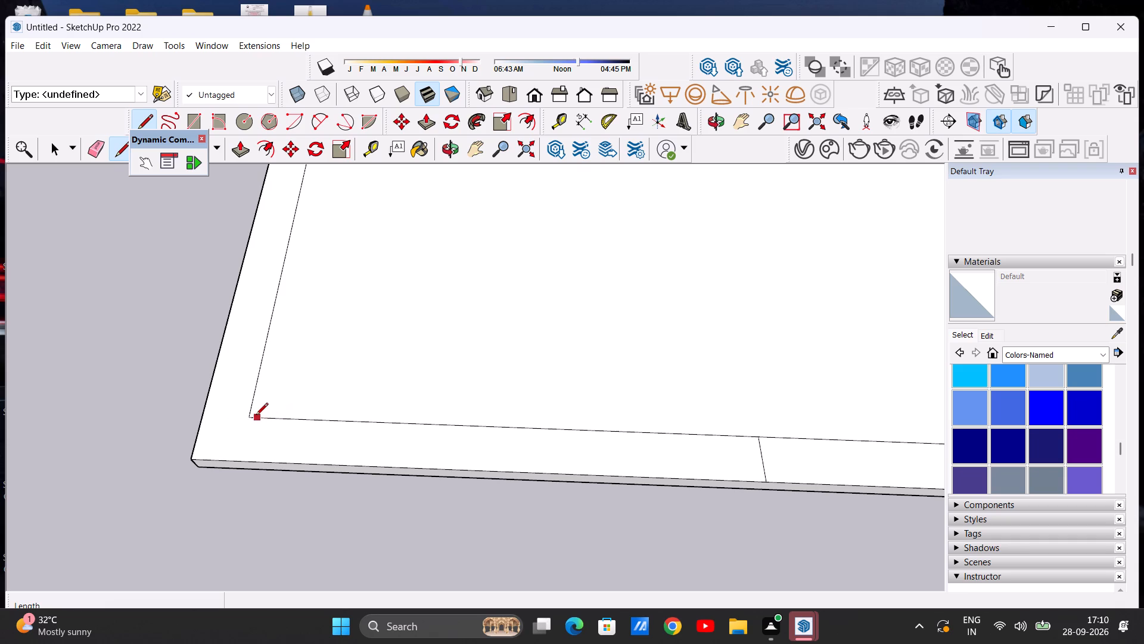
left_click(255, 416)
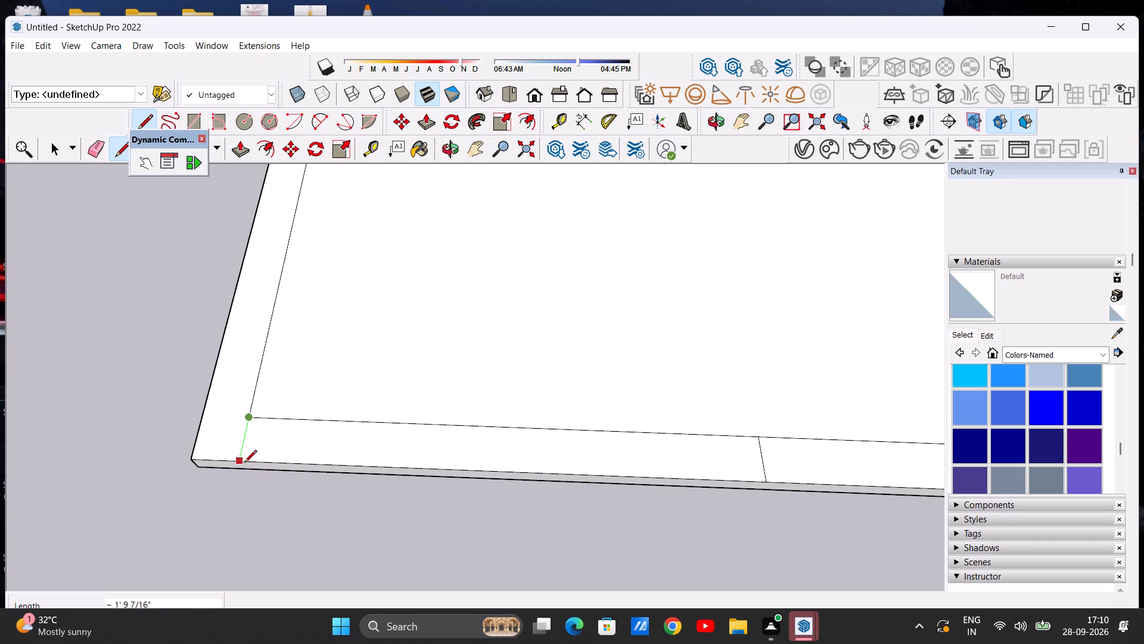
left_click(244, 463)
key("space")
scroll(344, 352, "down", 15)
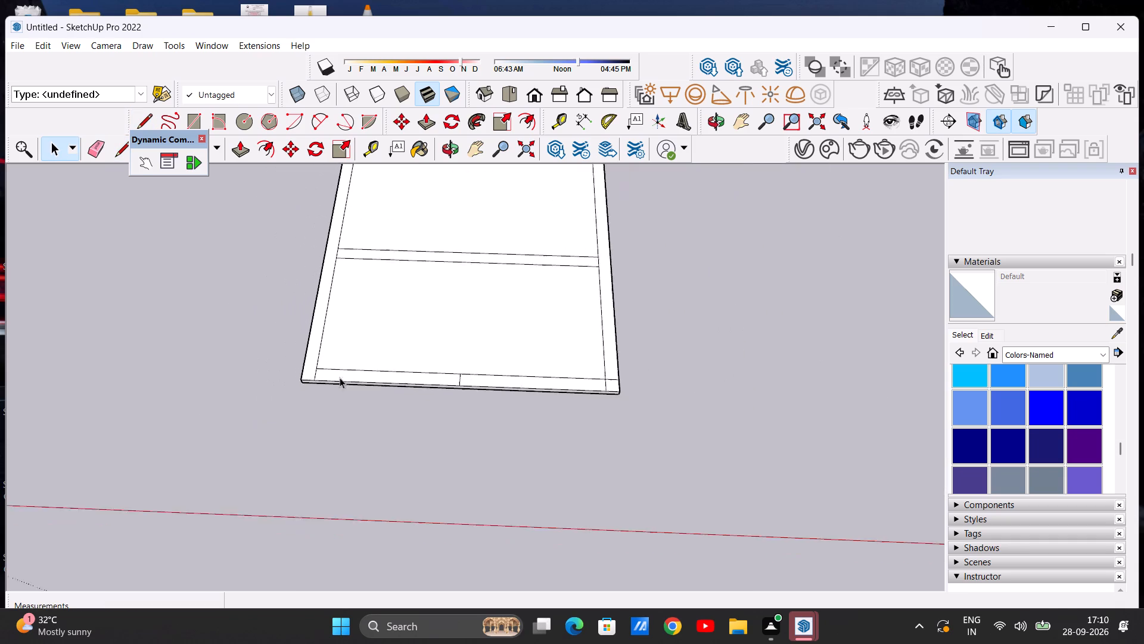
Push/Pull the border face running along the slab's left, back and right sides up 10' to form walls.
scroll(340, 377, "down", 7)
scroll(537, 205, "up", 8)
scroll(426, 287, "down", 5)
scroll(336, 318, "up", 7)
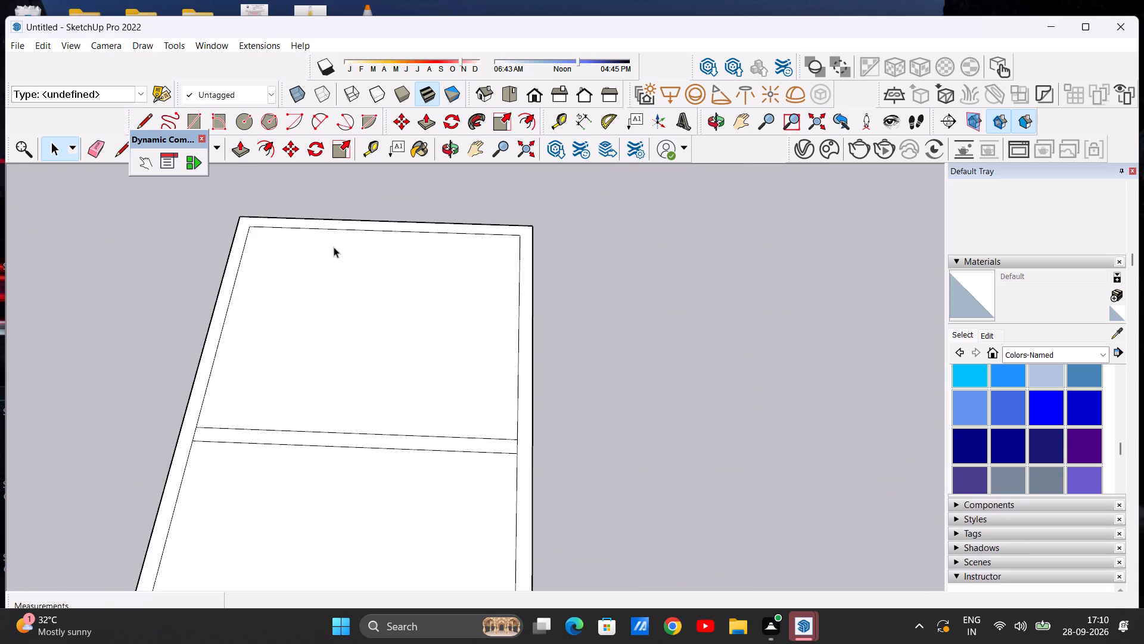
scroll(334, 247, "down", 5)
scroll(429, 349, "up", 5)
left_click(240, 146)
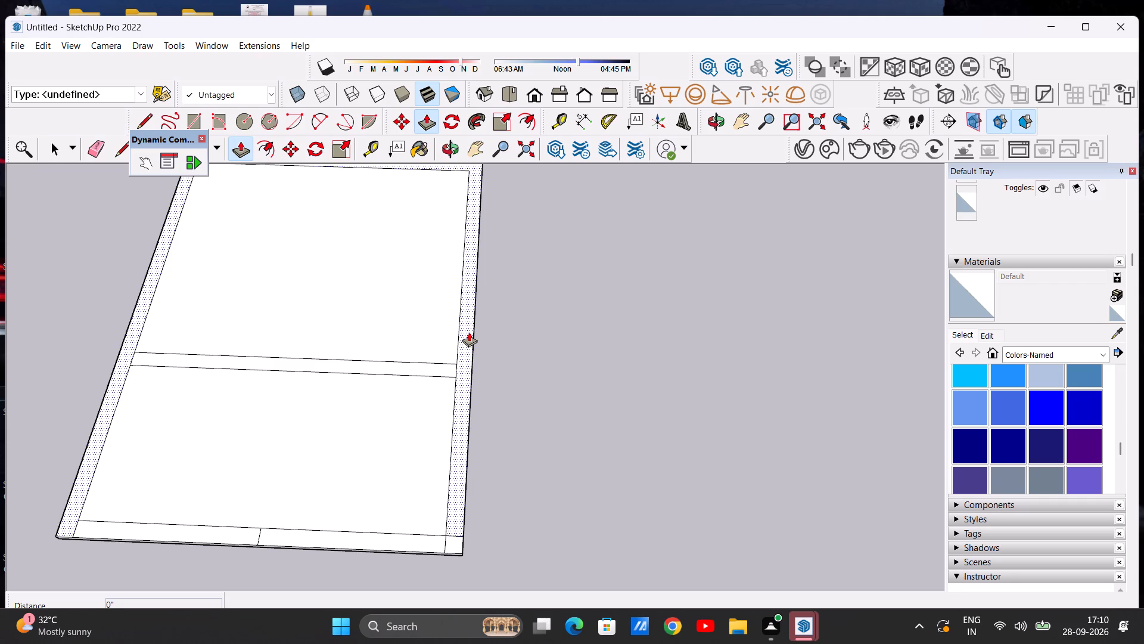
left_click(469, 332)
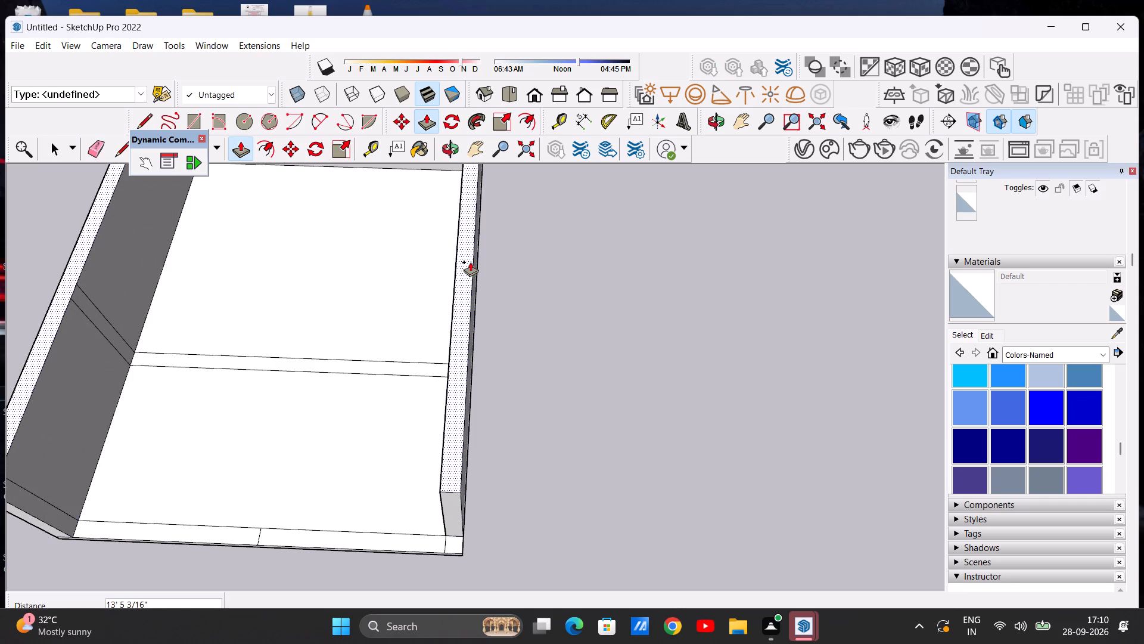
key("1")
key("0")
key("apostrophe")
key("Return")
key("space")
Examine the three raised walls and the open front from the sides, from low down and from above.
scroll(470, 296, "down", 6)
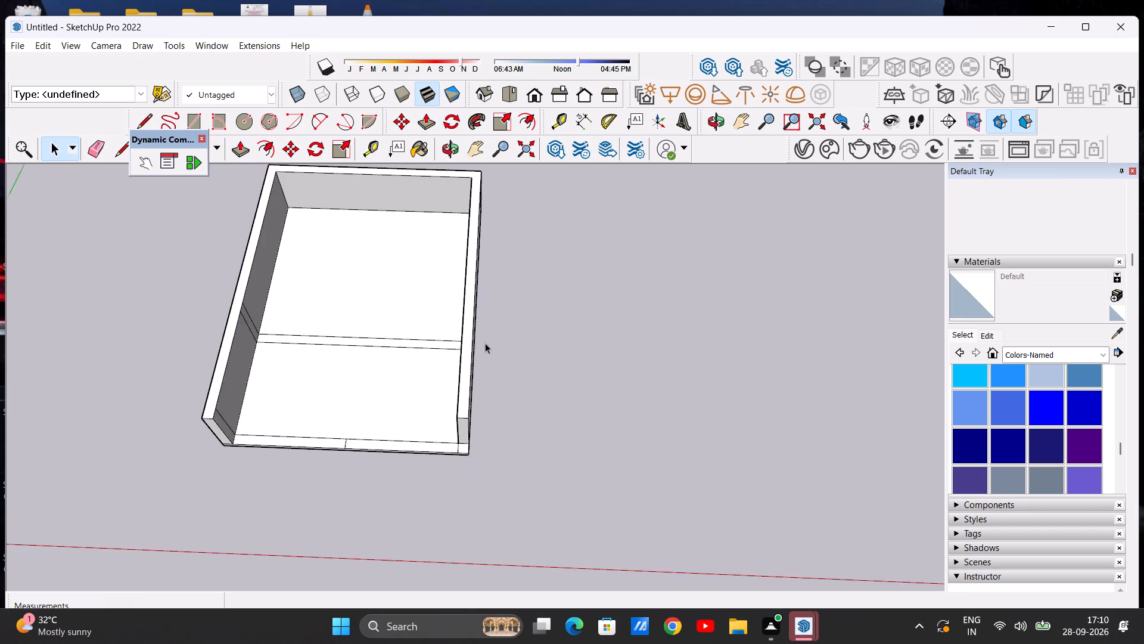
middle_click_drag(288, 499, 312, 352)
scroll(211, 391, "up", 5)
middle_click_drag(223, 395, 627, 382)
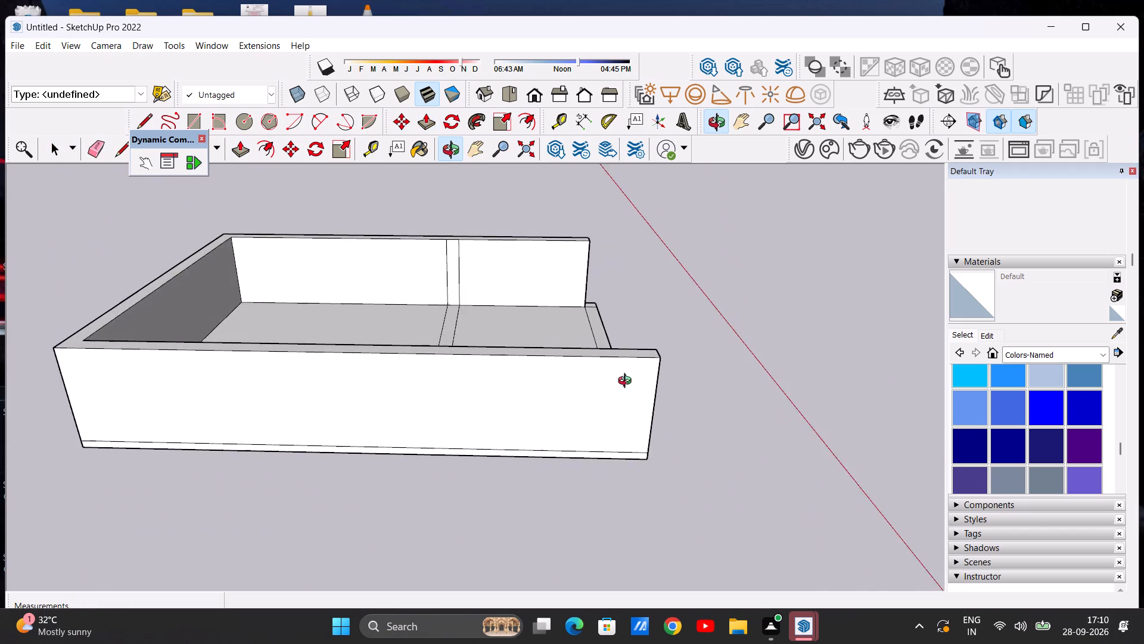
middle_click_drag(627, 382, 204, 364)
scroll(190, 370, "up", 1)
scroll(207, 376, "down", 5)
middle_click_drag(235, 385, 232, 365)
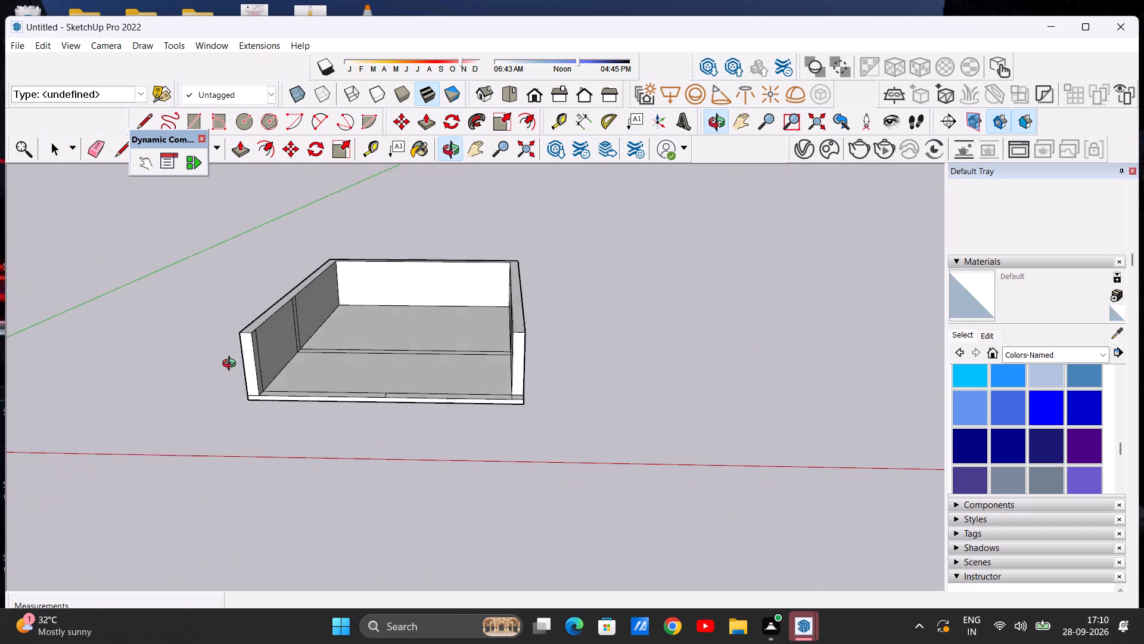
middle_click_drag(232, 365, 256, 309)
scroll(261, 299, "up", 7)
scroll(264, 355, "down", 2)
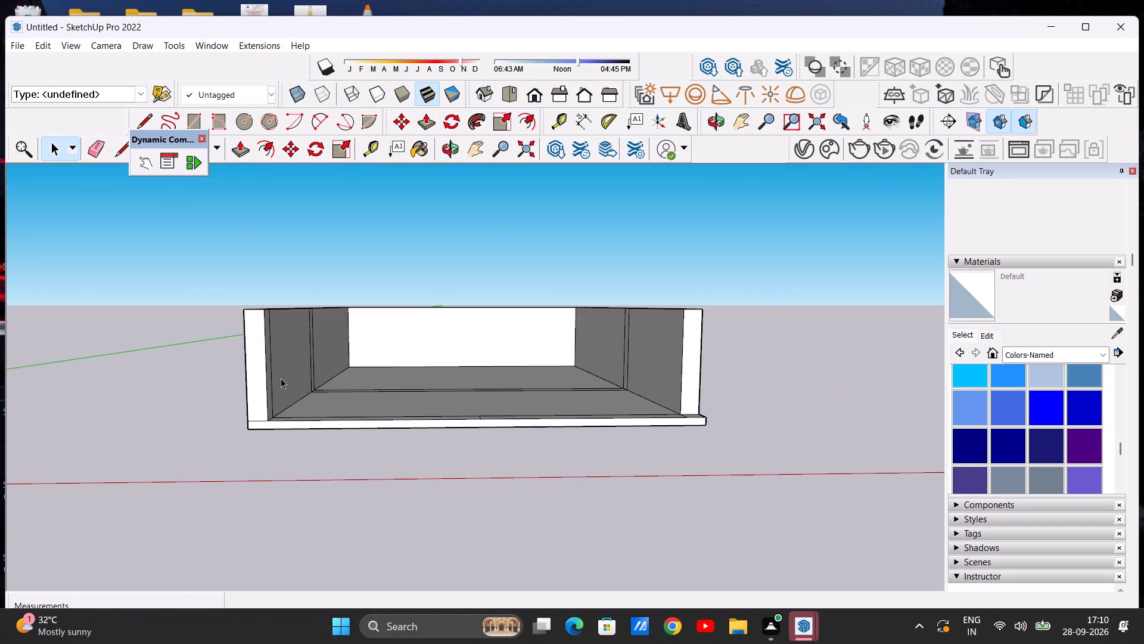
scroll(279, 351, "up", 4)
middle_click_drag(281, 342, 273, 433)
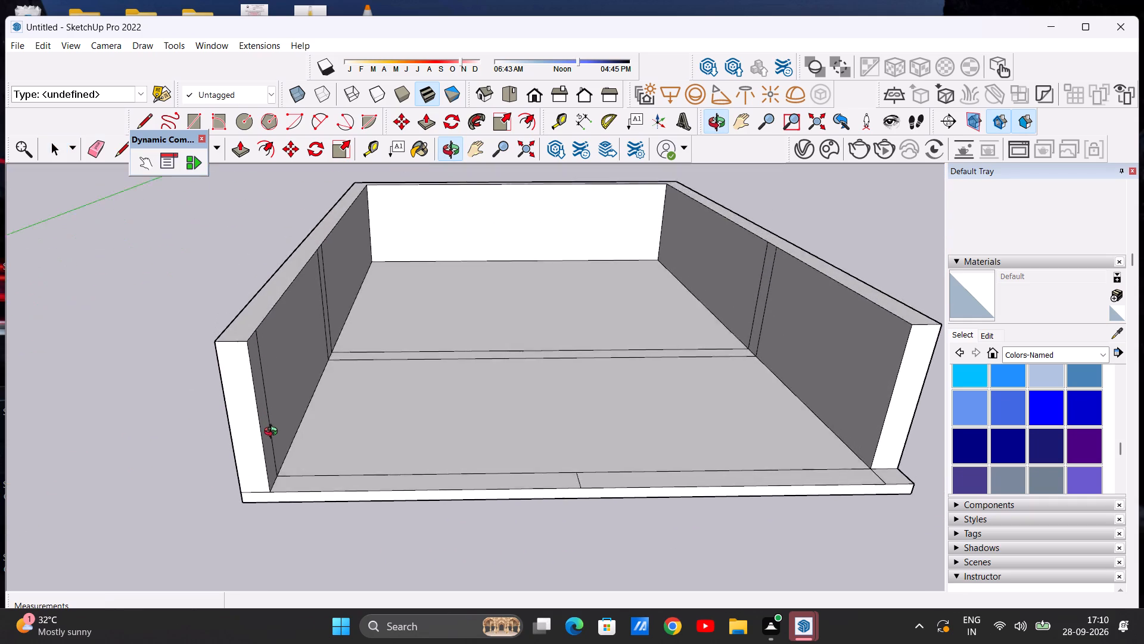
middle_click_drag(273, 433, 273, 452)
scroll(238, 382, "down", 12)
scroll(264, 340, "up", 3)
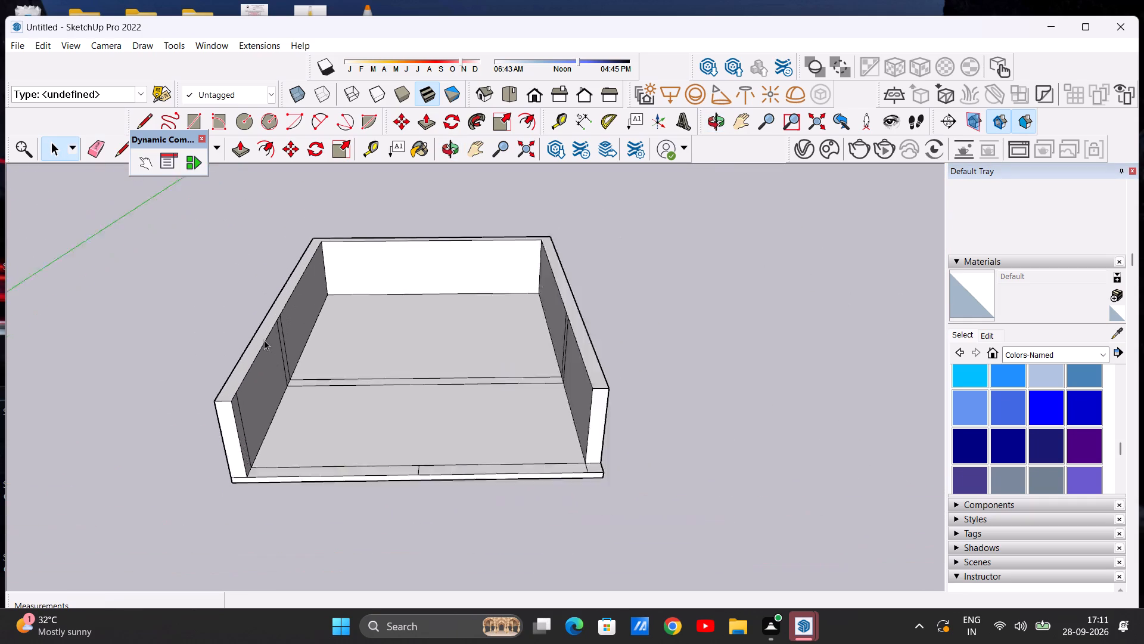
scroll(264, 340, "up", 4)
Push/Pull the top face of the three walls up by about another 7' 8".
left_click(238, 146)
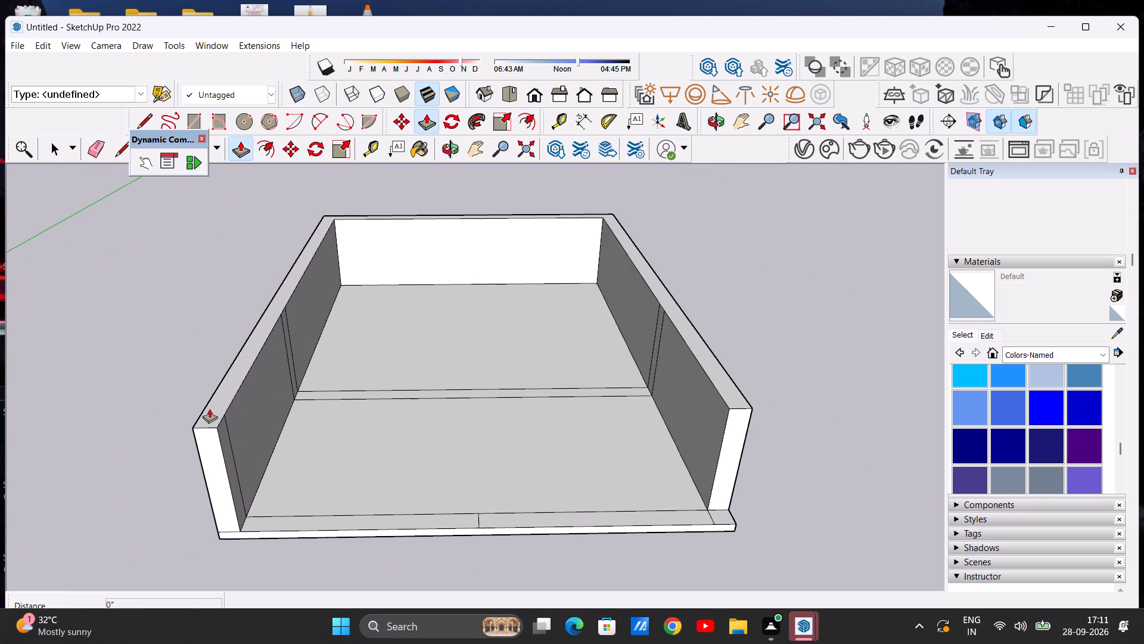
left_click(209, 408)
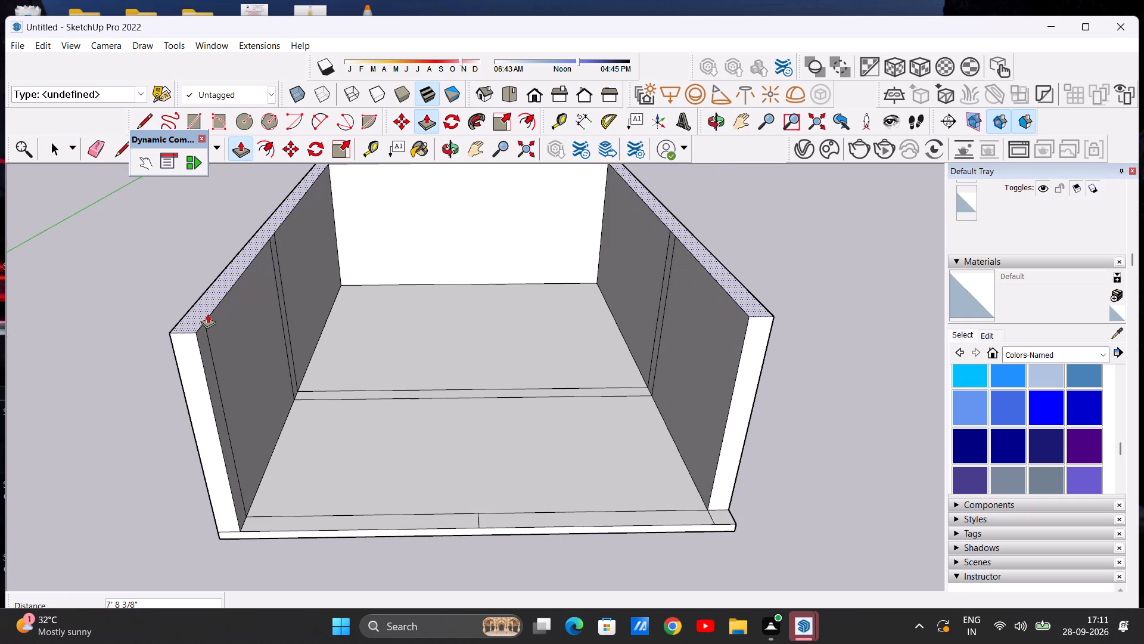
left_click(207, 314)
key("space")
Examine the heightened walls, the cross strip and the open front border from low and high angles.
scroll(311, 345, "down", 9)
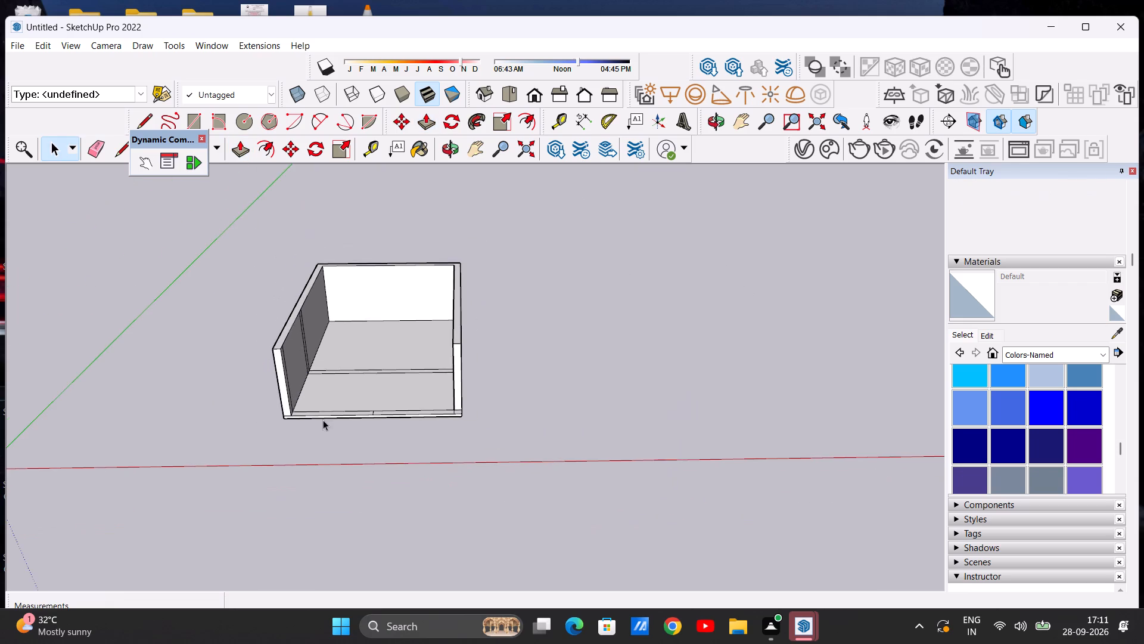
middle_click_drag(324, 367, 329, 270)
scroll(357, 311, "up", 4)
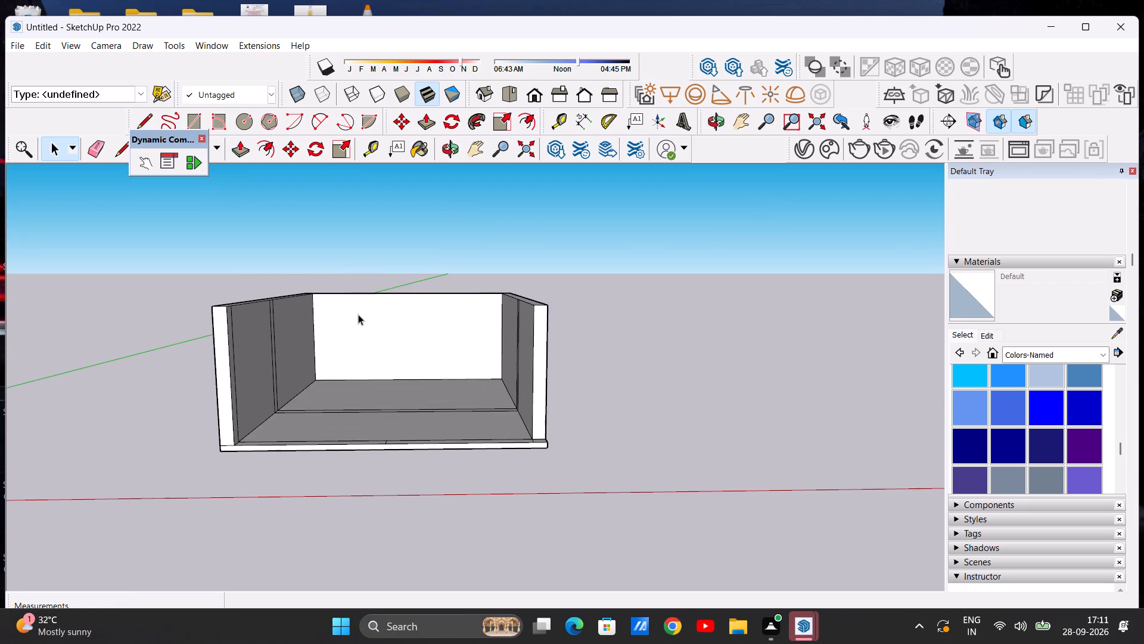
scroll(358, 314, "down", 5)
scroll(371, 327, "up", 5)
middle_click_drag(327, 348, 381, 345)
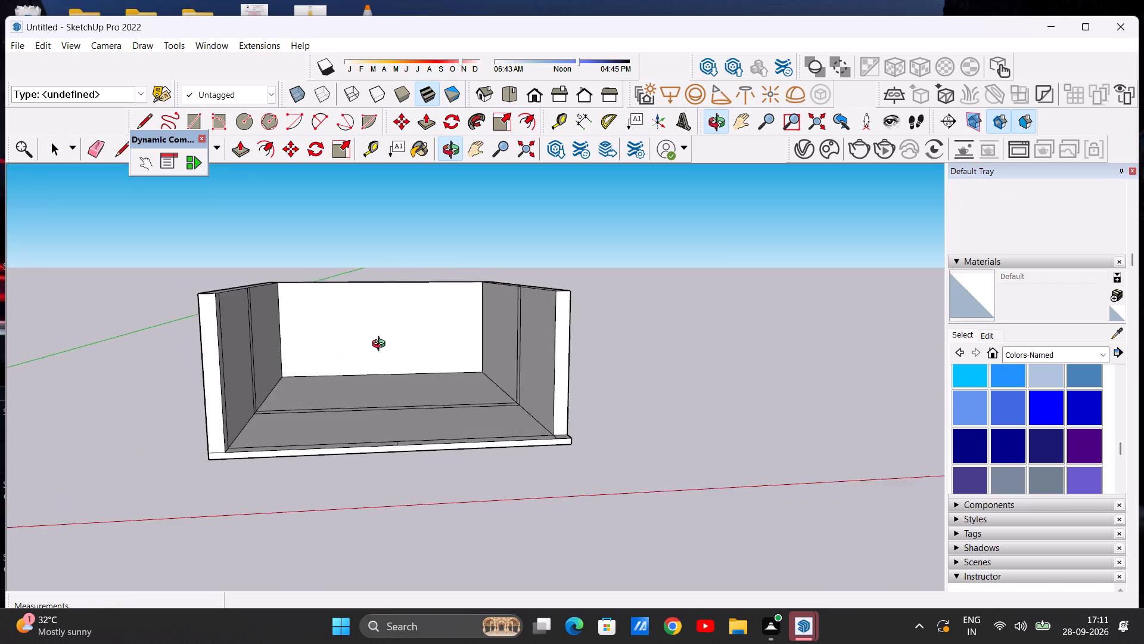
middle_click_drag(381, 345, 301, 501)
scroll(348, 411, "up", 2)
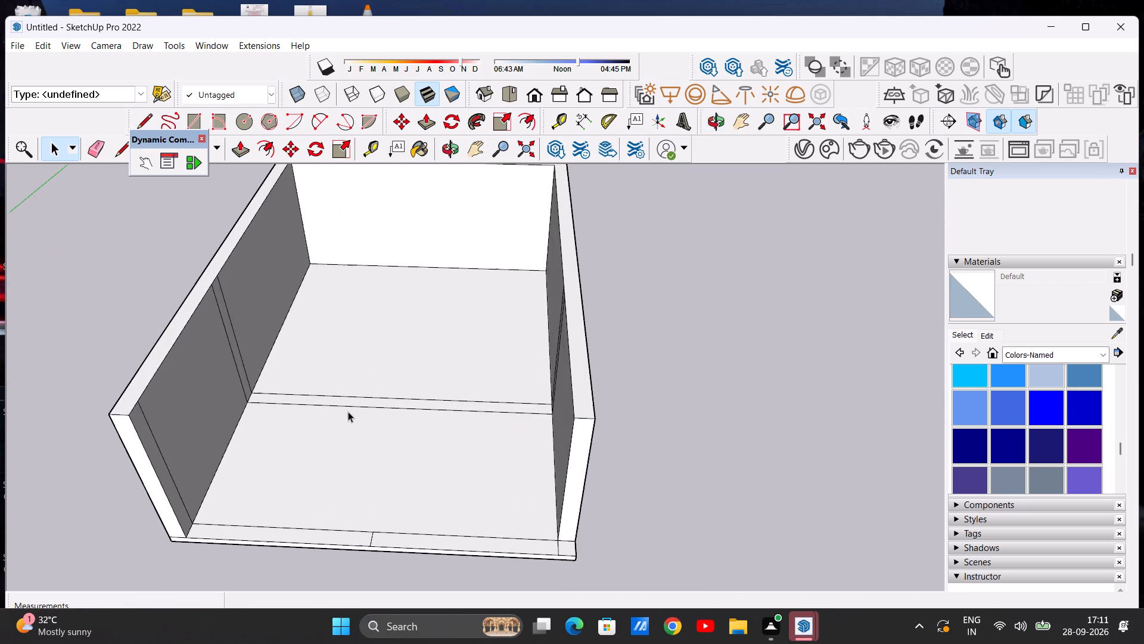
middle_click_drag(356, 454, 355, 528)
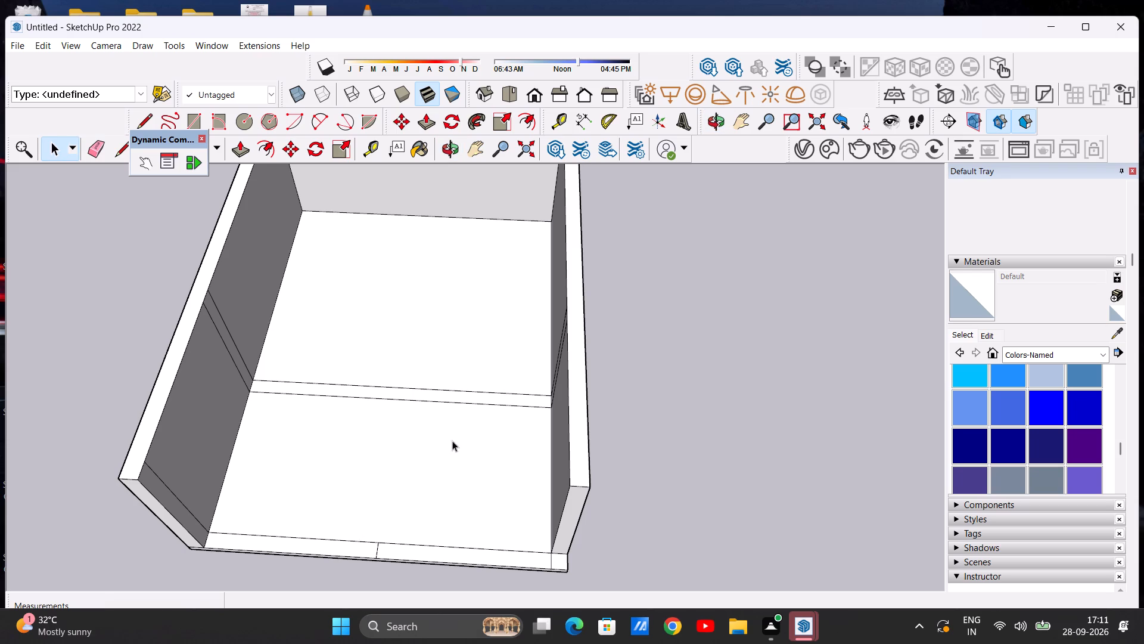
middle_click_drag(452, 450, 452, 491)
scroll(467, 388, "up", 7)
scroll(509, 392, "down", 8)
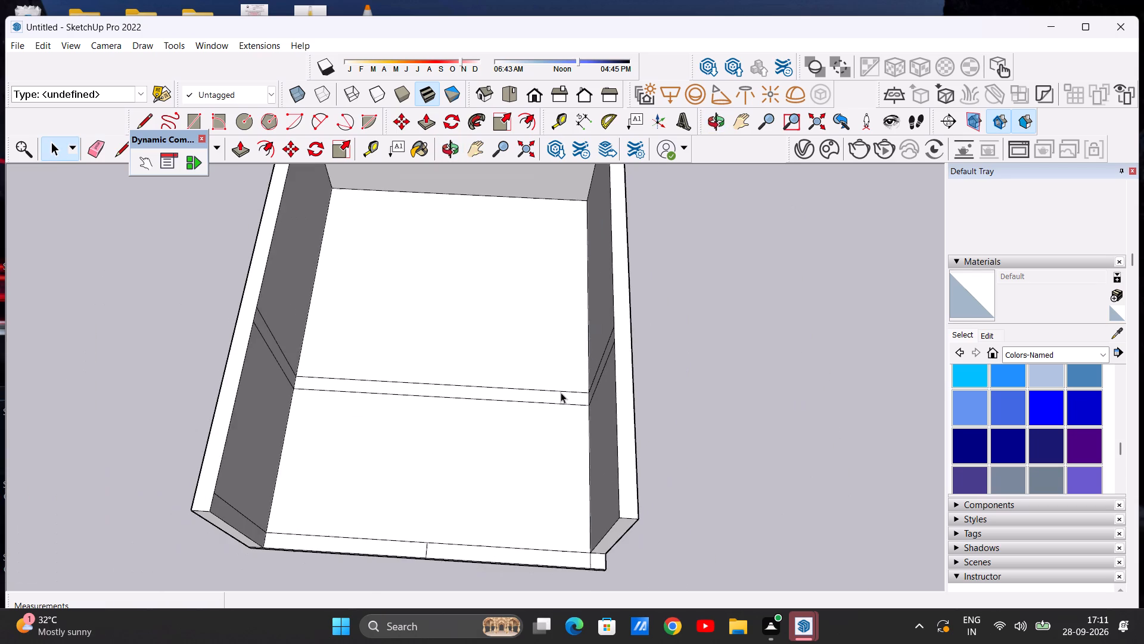
Push/Pull the cross strip on the slab up 17' 8 3/8" to the top of the side walls, forming a partition wall.
scroll(384, 392, "up", 1)
left_click(240, 146)
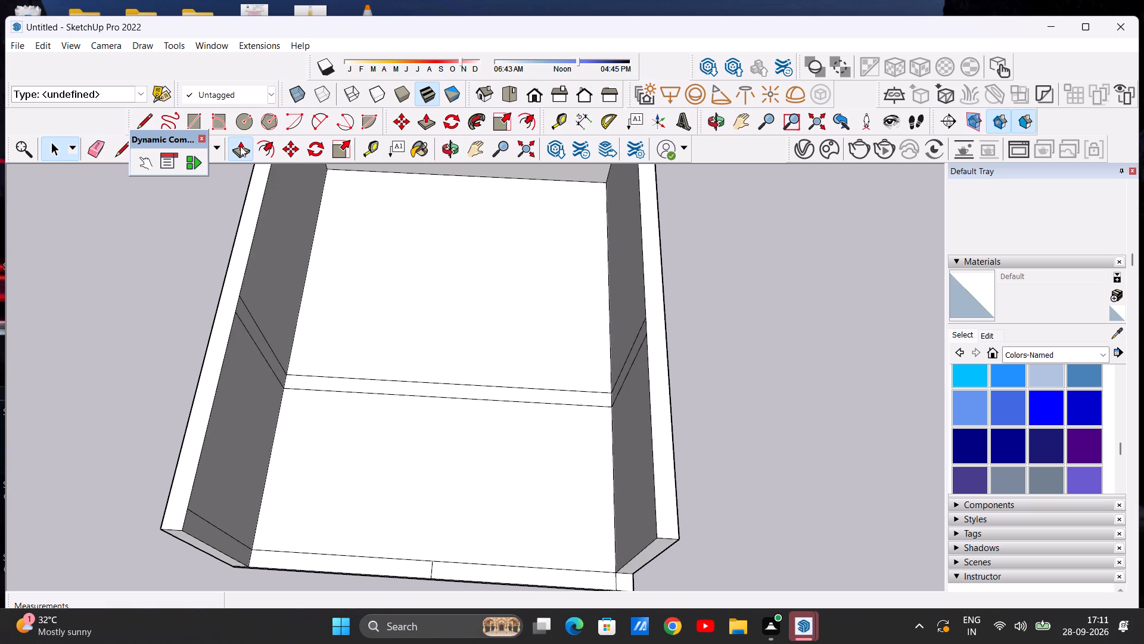
scroll(279, 349, "up", 6)
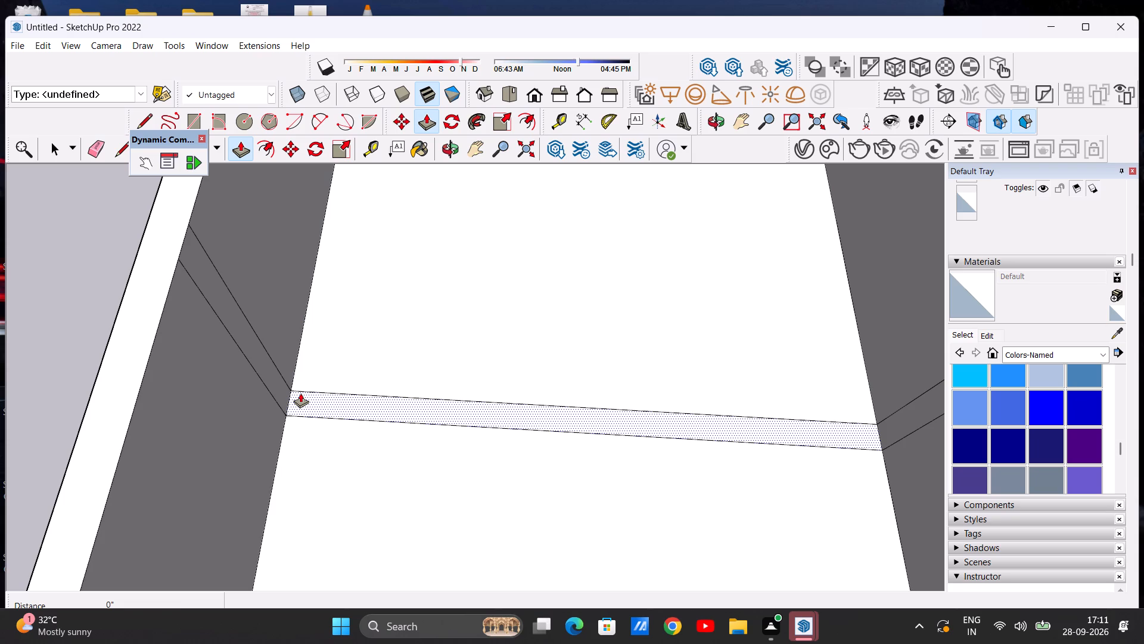
left_click(300, 393)
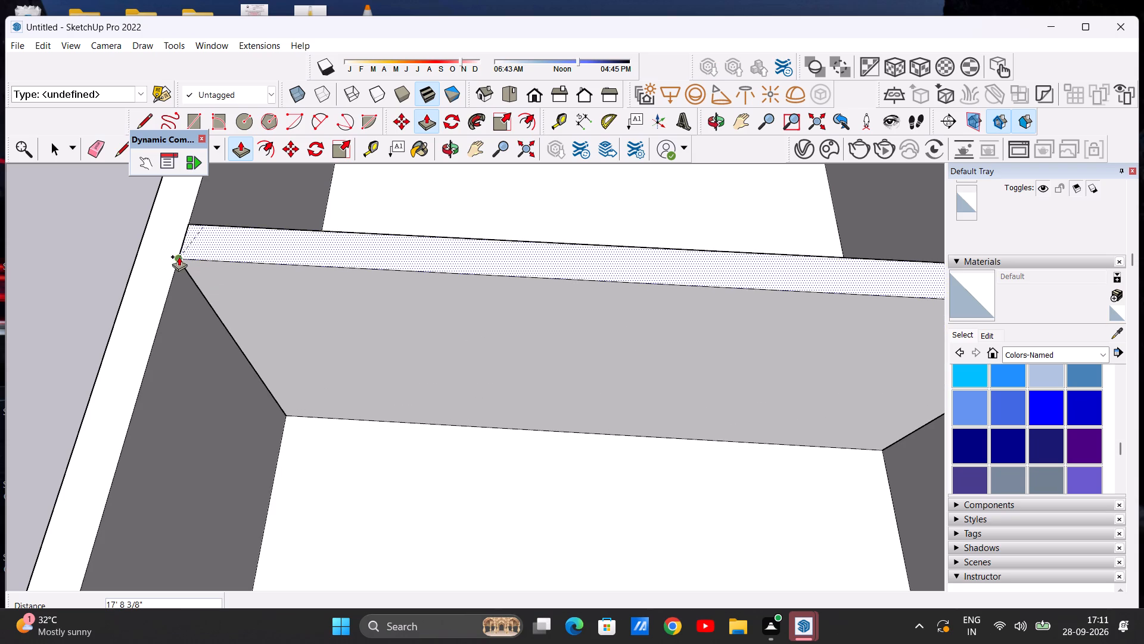
left_click(179, 256)
key("space")
Examine the new partition wall, the side walls and the open front border from above and from the front.
scroll(303, 370, "down", 8)
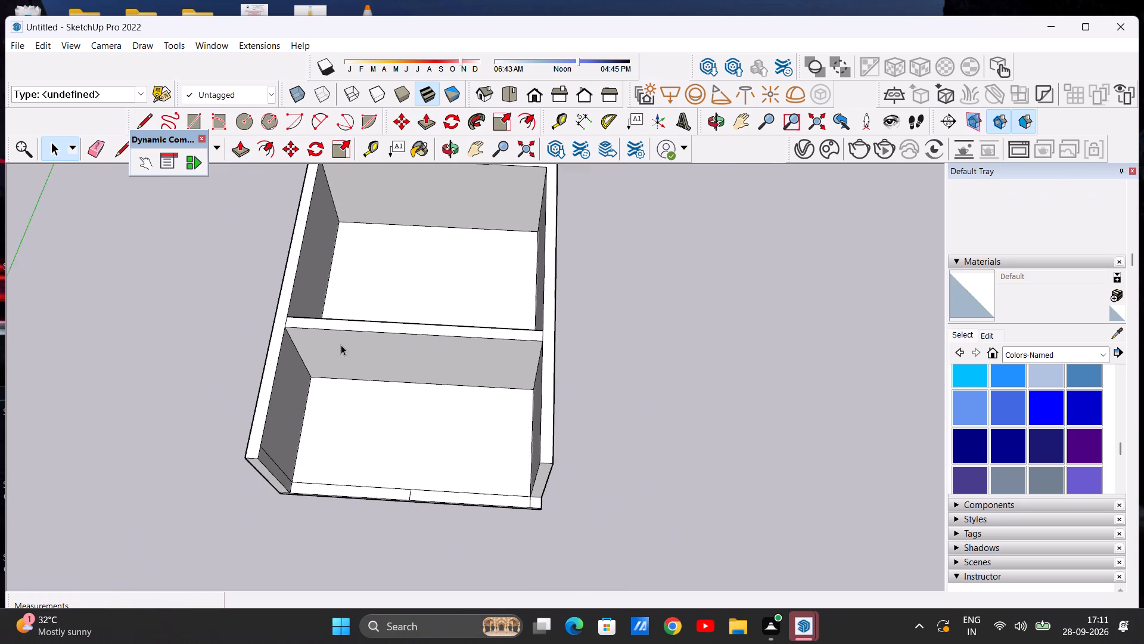
scroll(341, 345, "down", 6)
middle_click_drag(372, 401, 408, 216)
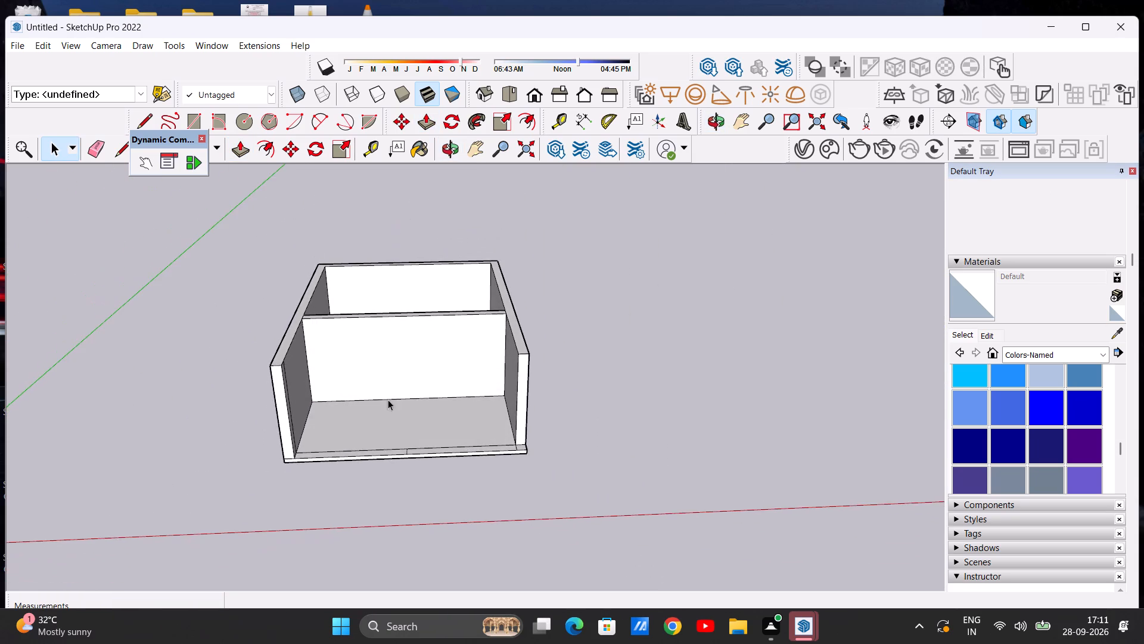
scroll(391, 429, "up", 6)
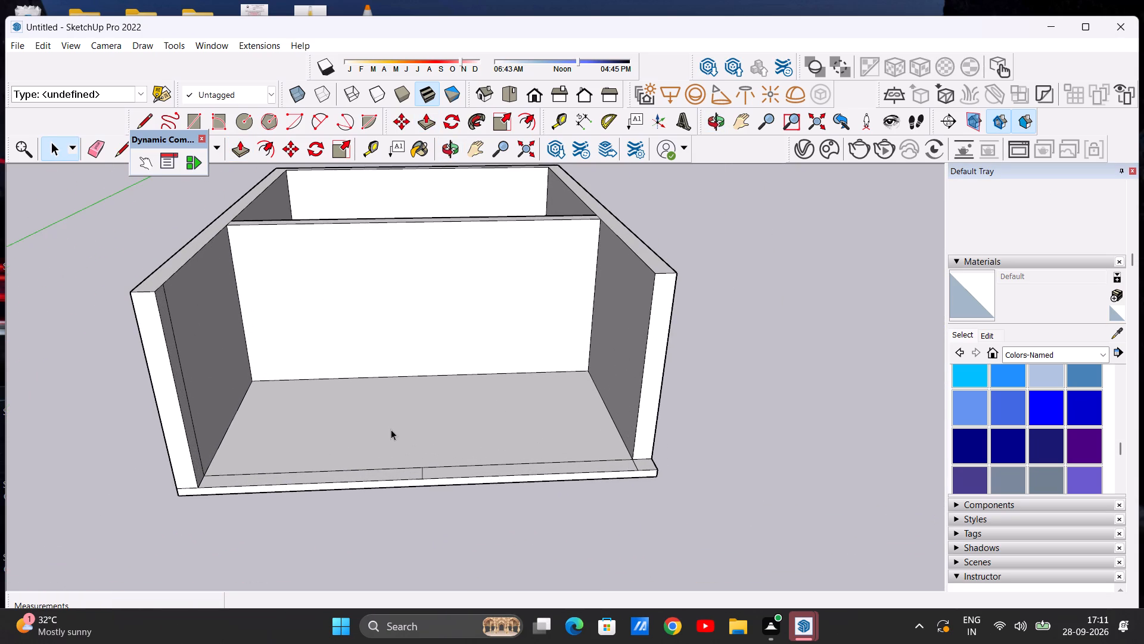
scroll(391, 429, "down", 2)
middle_click_drag(362, 402, 353, 503)
scroll(359, 330, "down", 4)
middle_click_drag(367, 392, 382, 282)
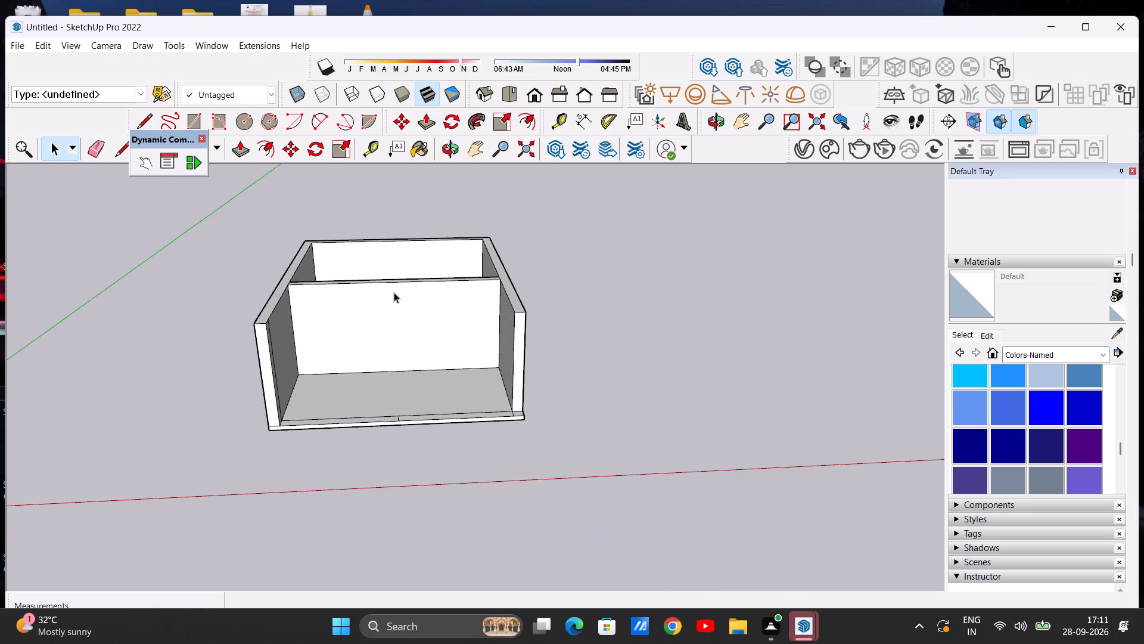
scroll(478, 347, "up", 4)
middle_click_drag(361, 413, 366, 374)
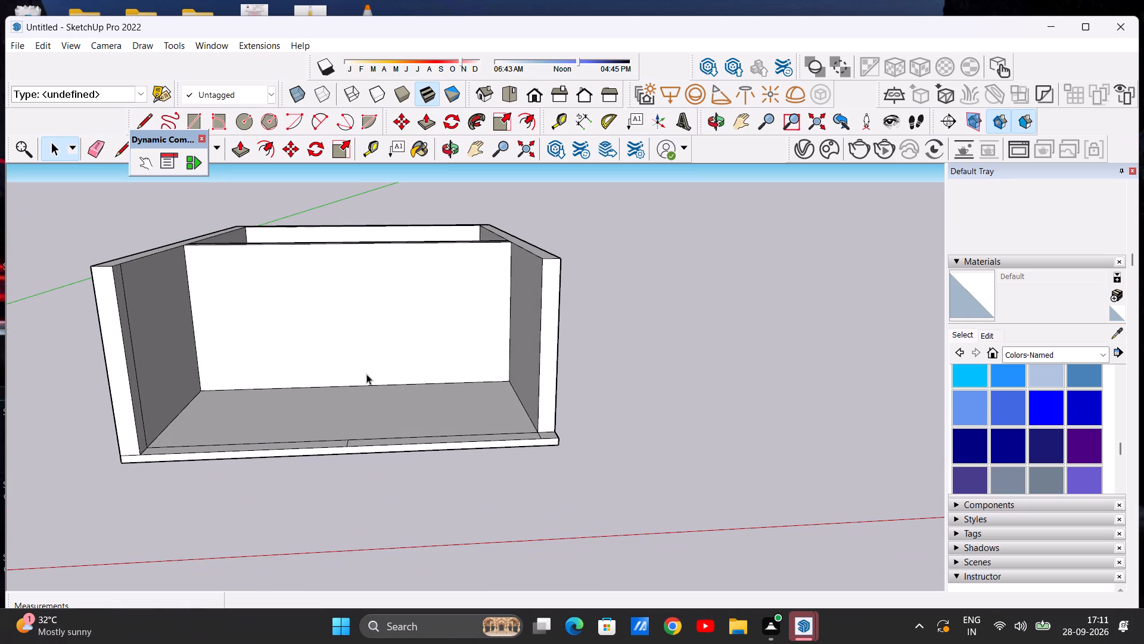
scroll(363, 372, "down", 2)
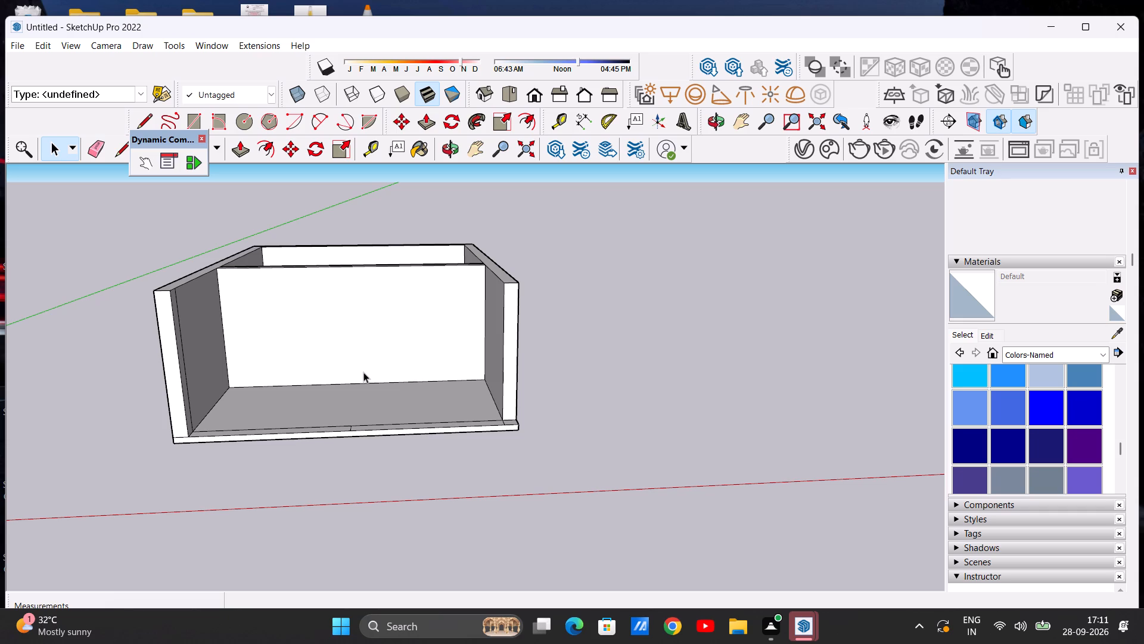
scroll(364, 354, "down", 1)
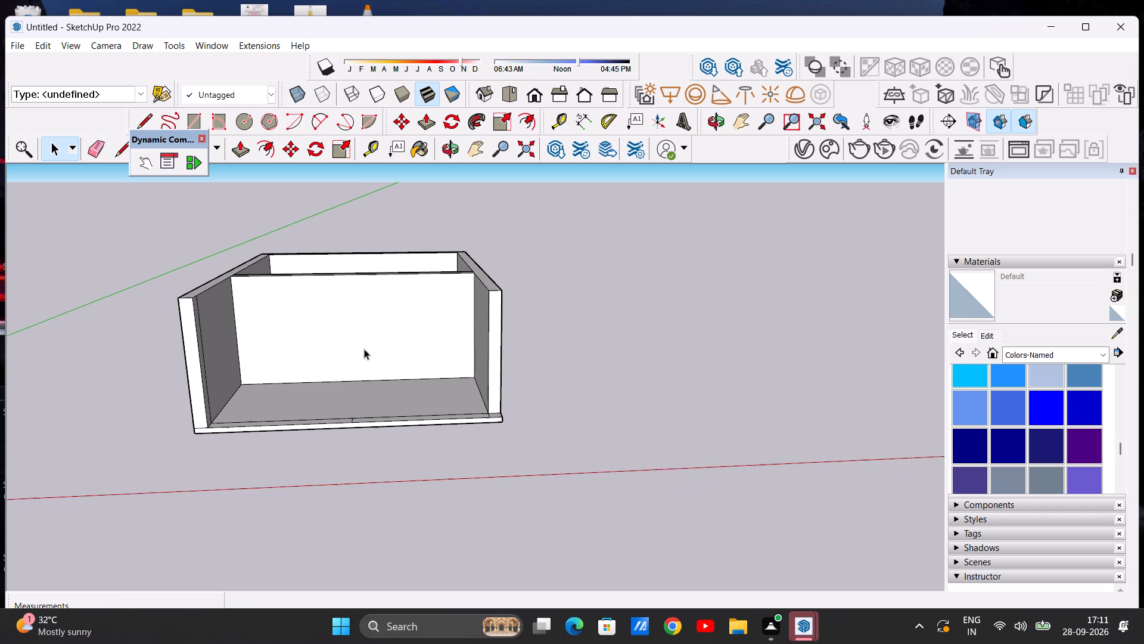
scroll(364, 349, "down", 1)
scroll(397, 317, "up", 4)
middle_click_drag(406, 434, 402, 423)
scroll(392, 438, "down", 2)
scroll(384, 411, "up", 2)
scroll(390, 420, "down", 2)
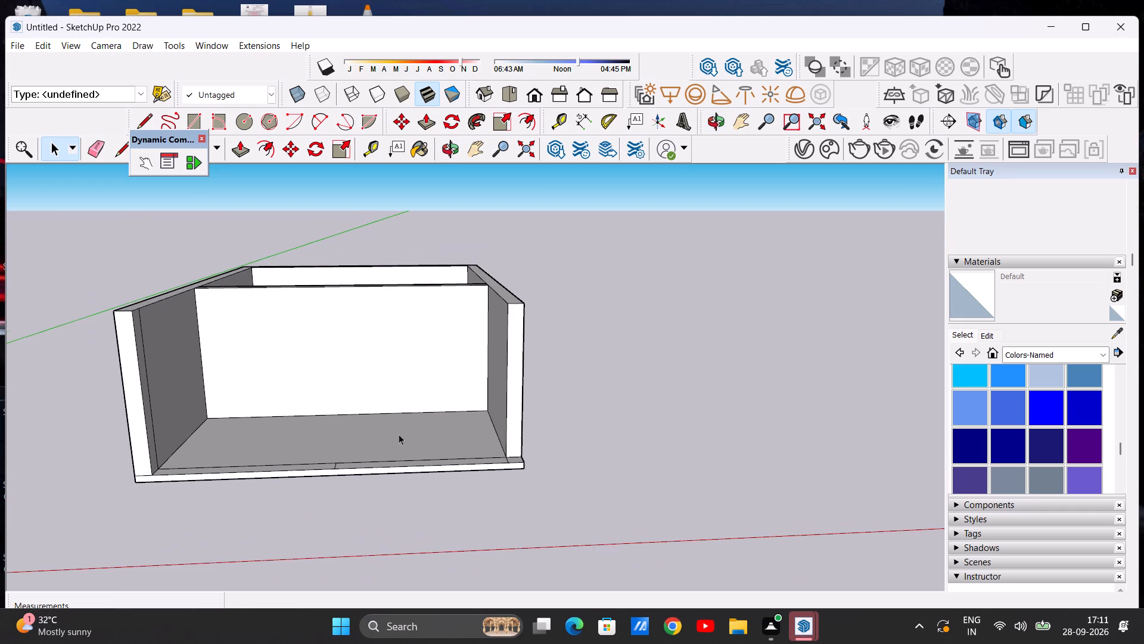
scroll(399, 434, "down", 1)
scroll(380, 383, "up", 1)
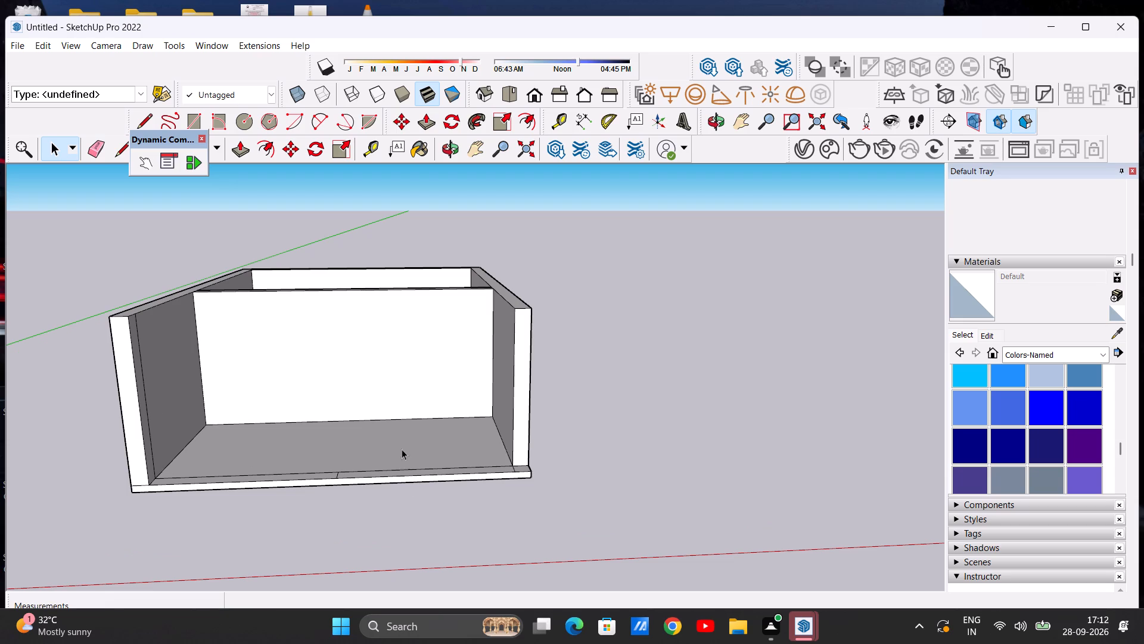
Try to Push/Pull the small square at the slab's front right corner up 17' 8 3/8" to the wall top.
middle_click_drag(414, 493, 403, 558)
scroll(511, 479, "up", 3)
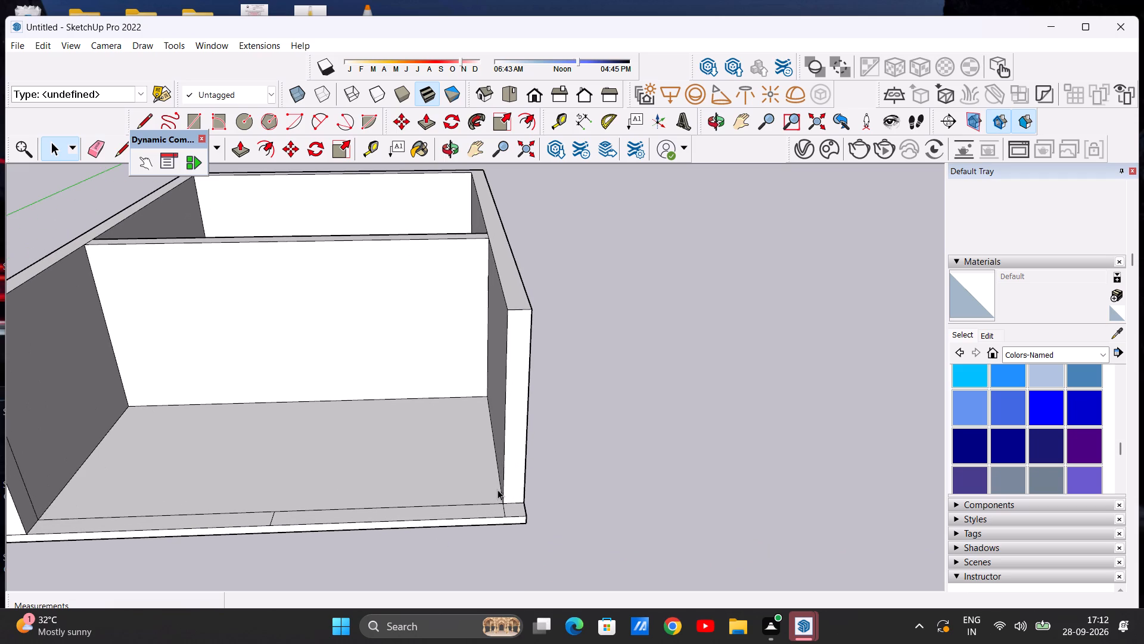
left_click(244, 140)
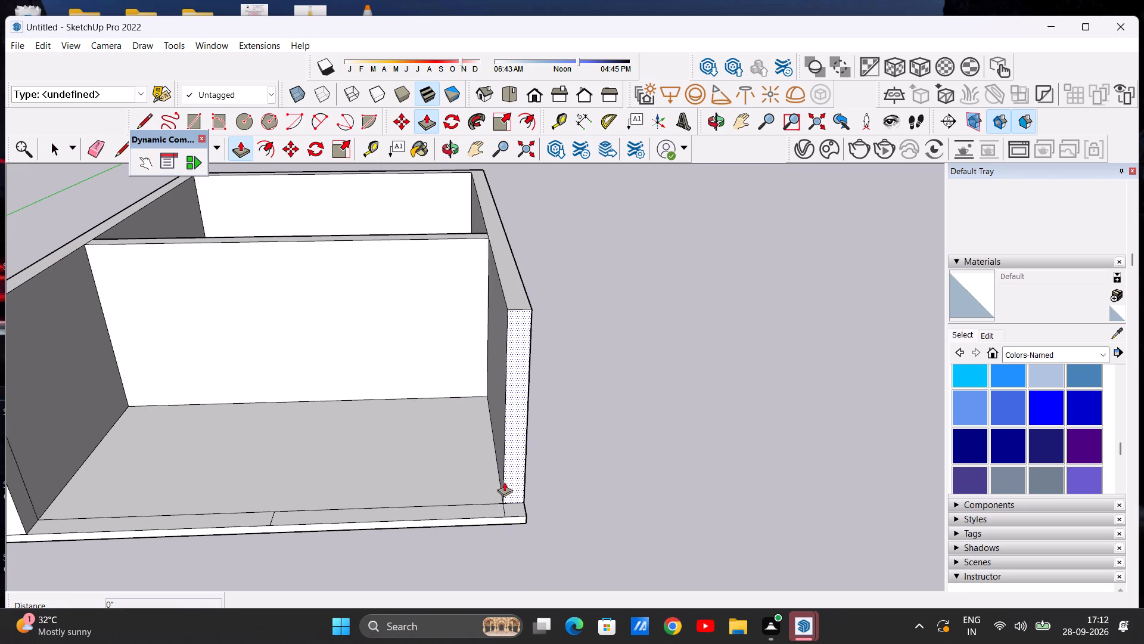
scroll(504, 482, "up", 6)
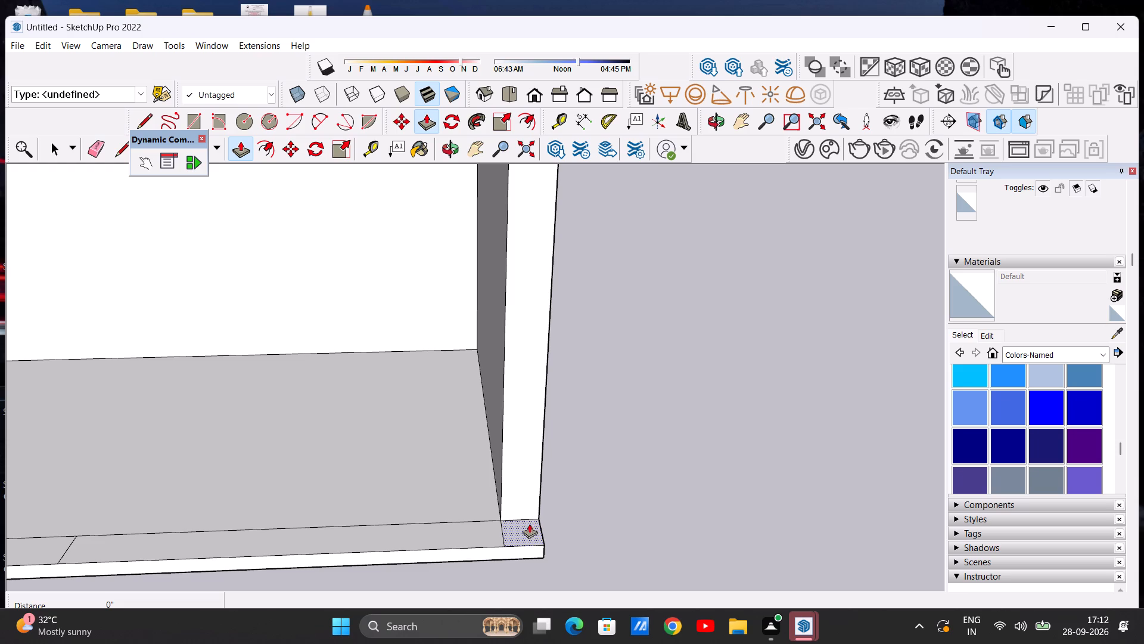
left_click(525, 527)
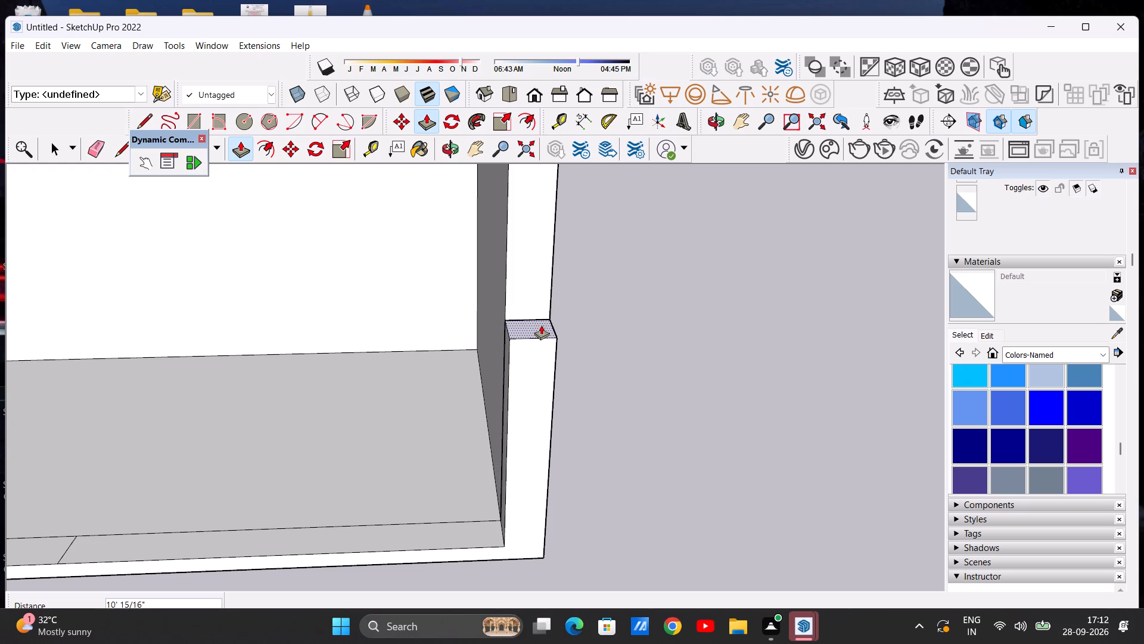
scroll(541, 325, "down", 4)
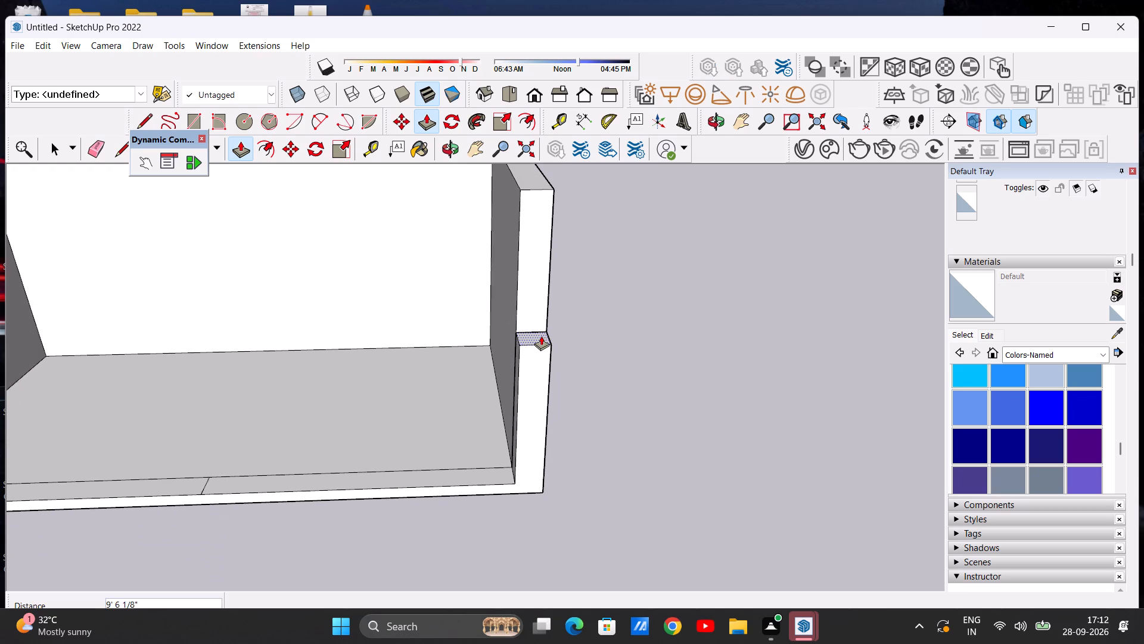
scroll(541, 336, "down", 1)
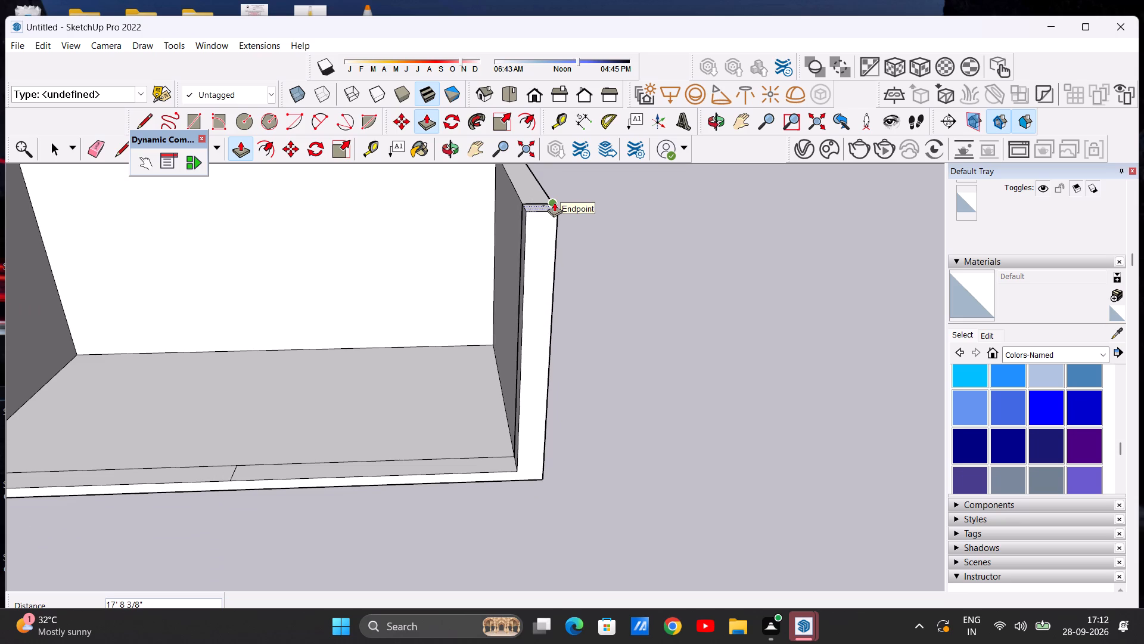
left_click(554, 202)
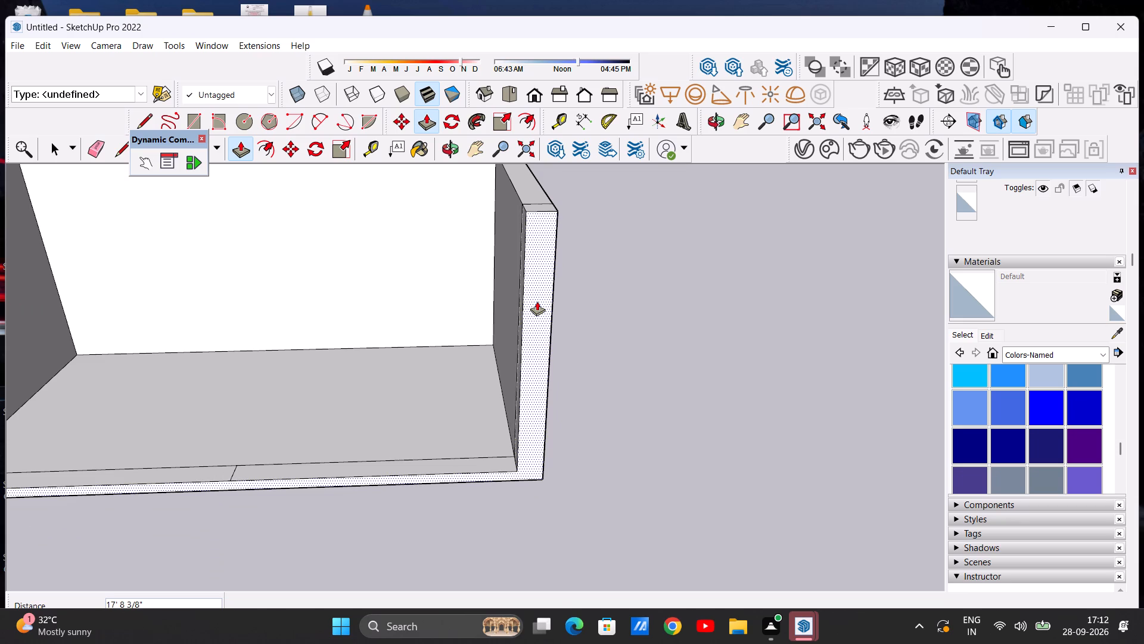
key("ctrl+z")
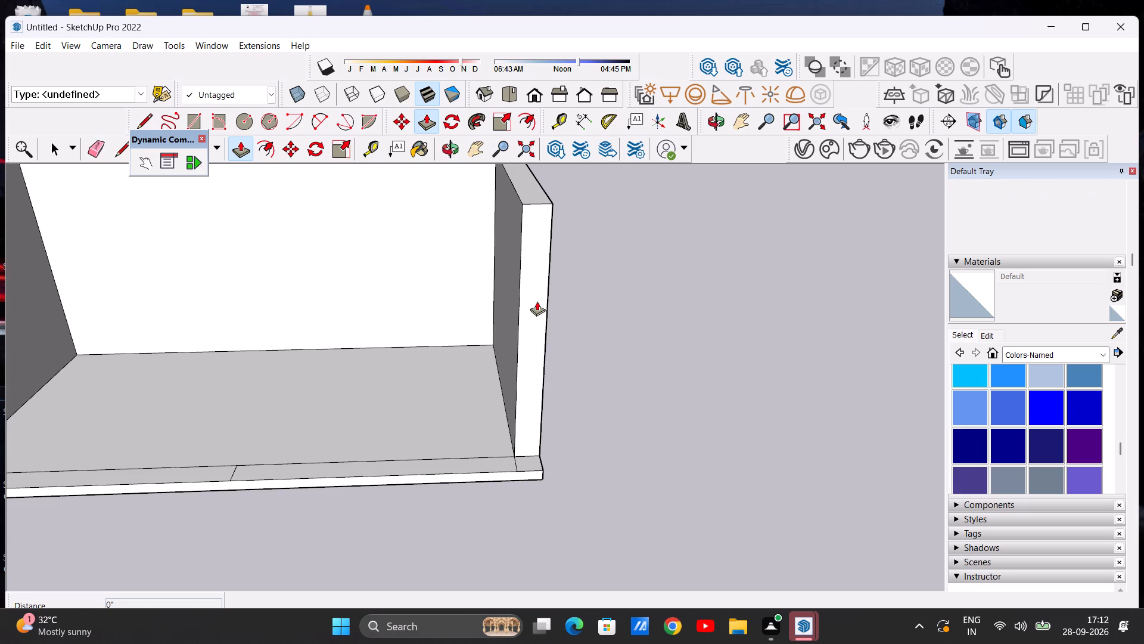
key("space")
Push/Pull the front end face of the right side wall back about 18' 9" to the partition wall.
scroll(537, 301, "down", 4)
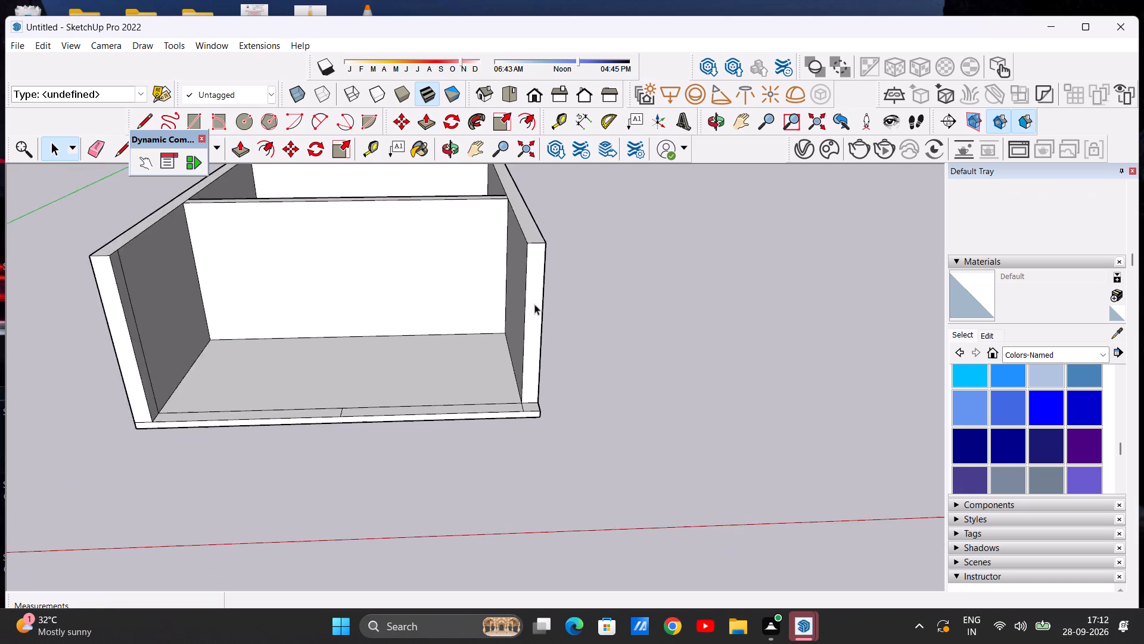
scroll(534, 304, "down", 5)
middle_click_drag(552, 308, 444, 301)
scroll(467, 286, "up", 2)
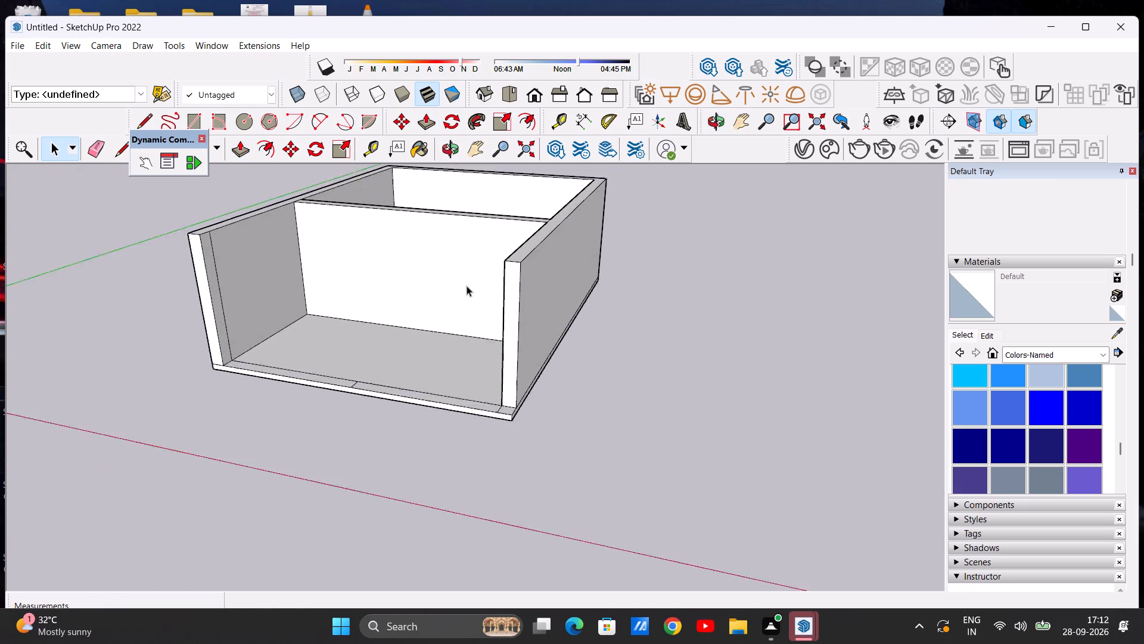
scroll(467, 286, "up", 3)
left_click(243, 141)
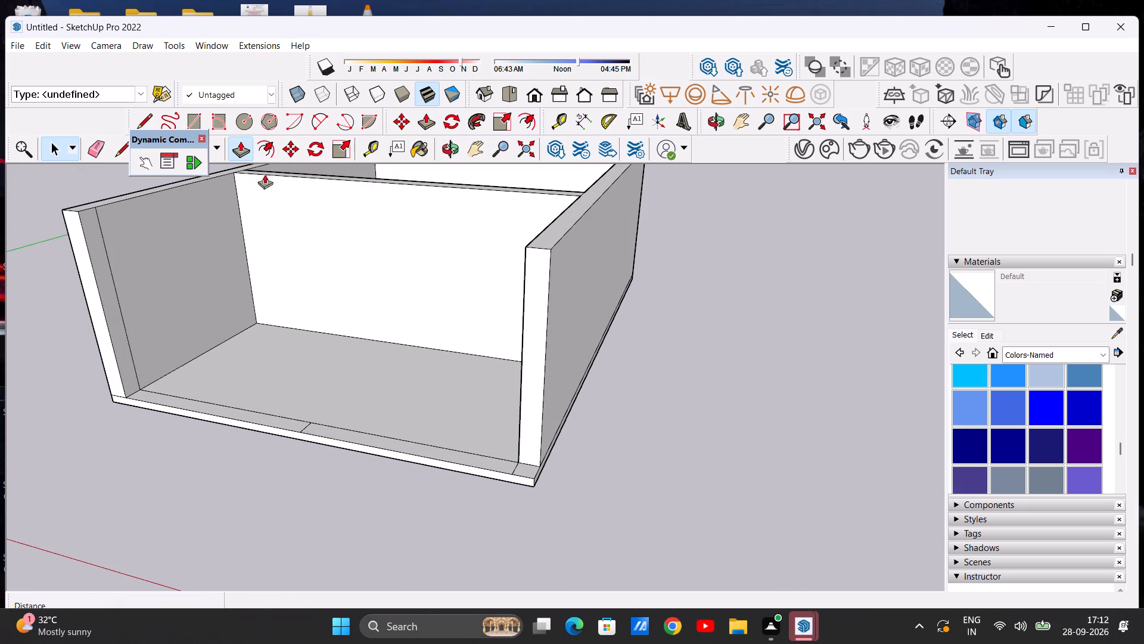
left_click(529, 312)
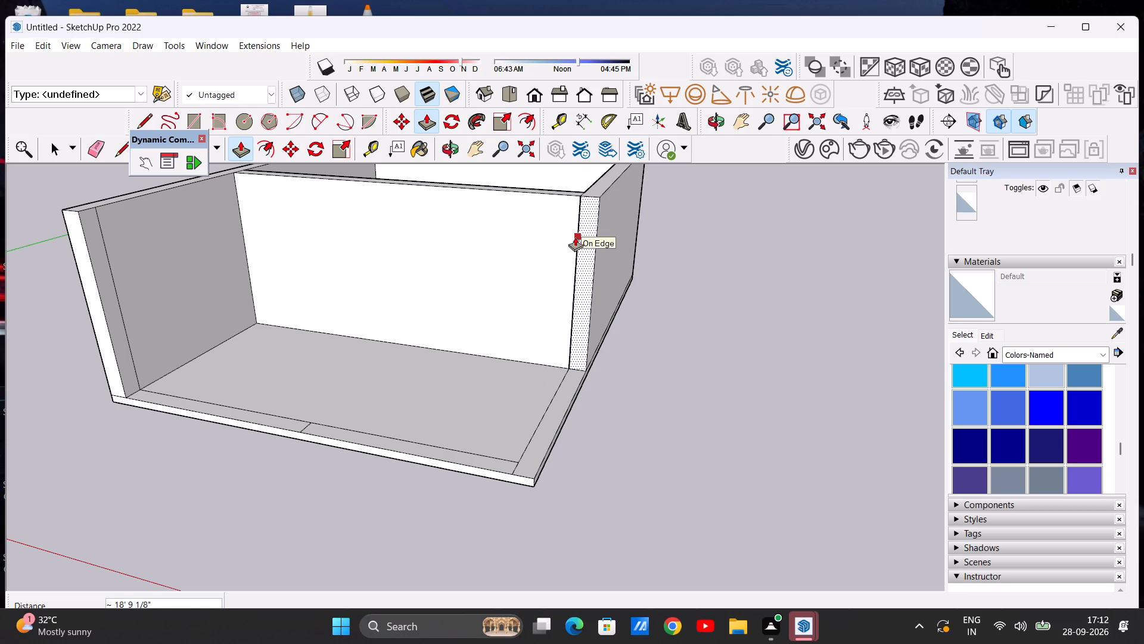
left_click(575, 237)
key("space")
Draw a line about 1' 9" long extending the front border's inner edge across the right border strip to the slab's outer edge.
middle_click_drag(536, 271, 599, 269)
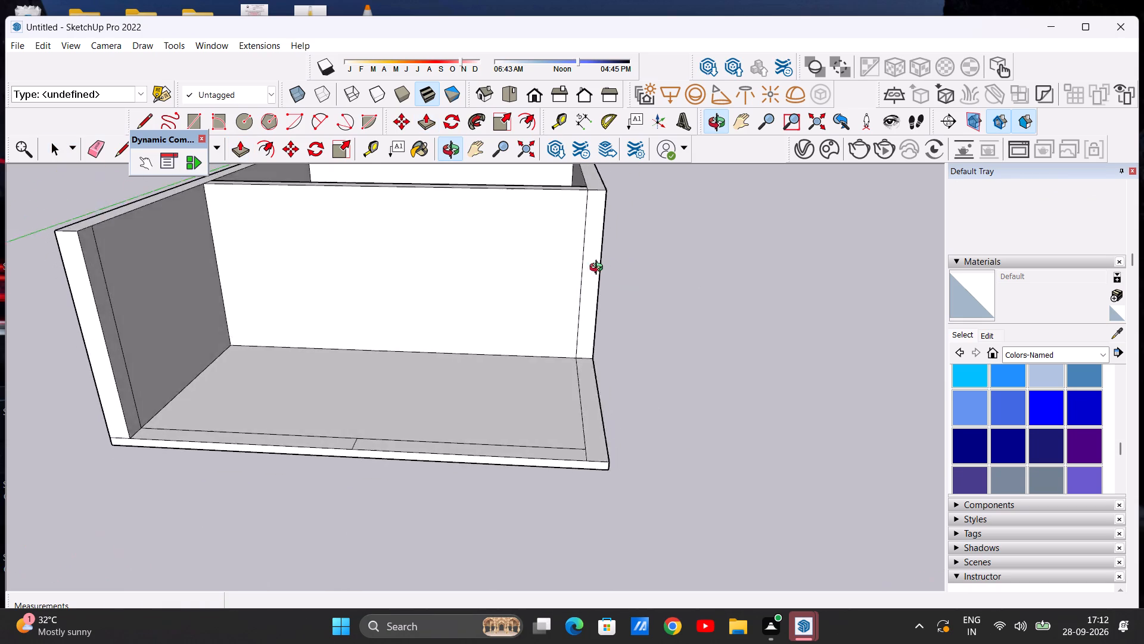
middle_click_drag(599, 269, 282, 355)
scroll(291, 418, "up", 2)
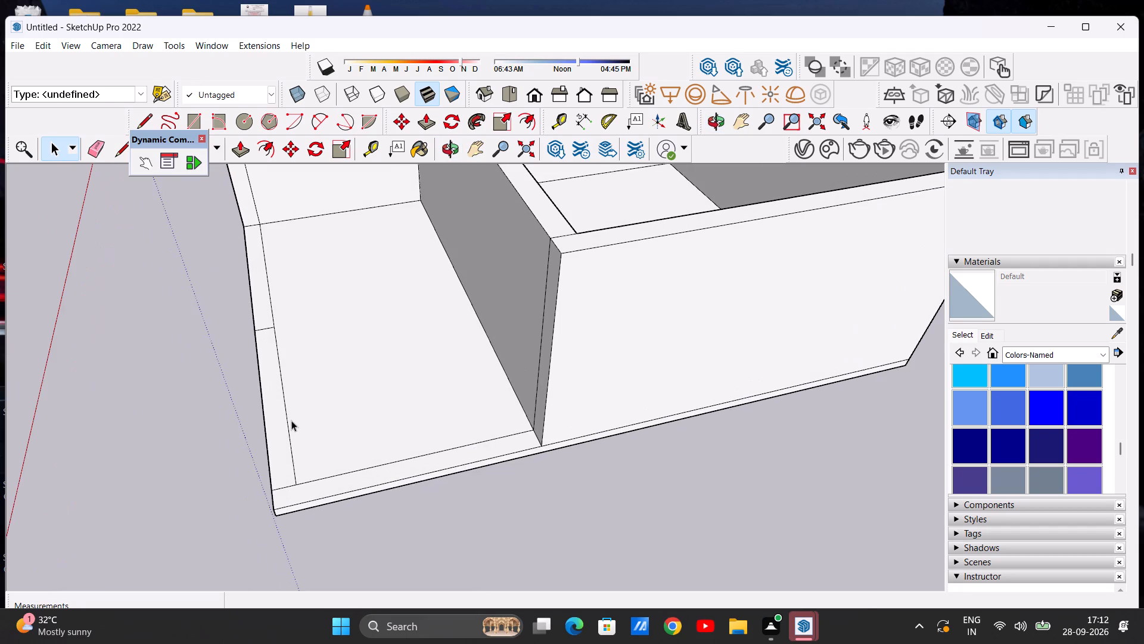
scroll(326, 389, "down", 3)
scroll(322, 485, "up", 2)
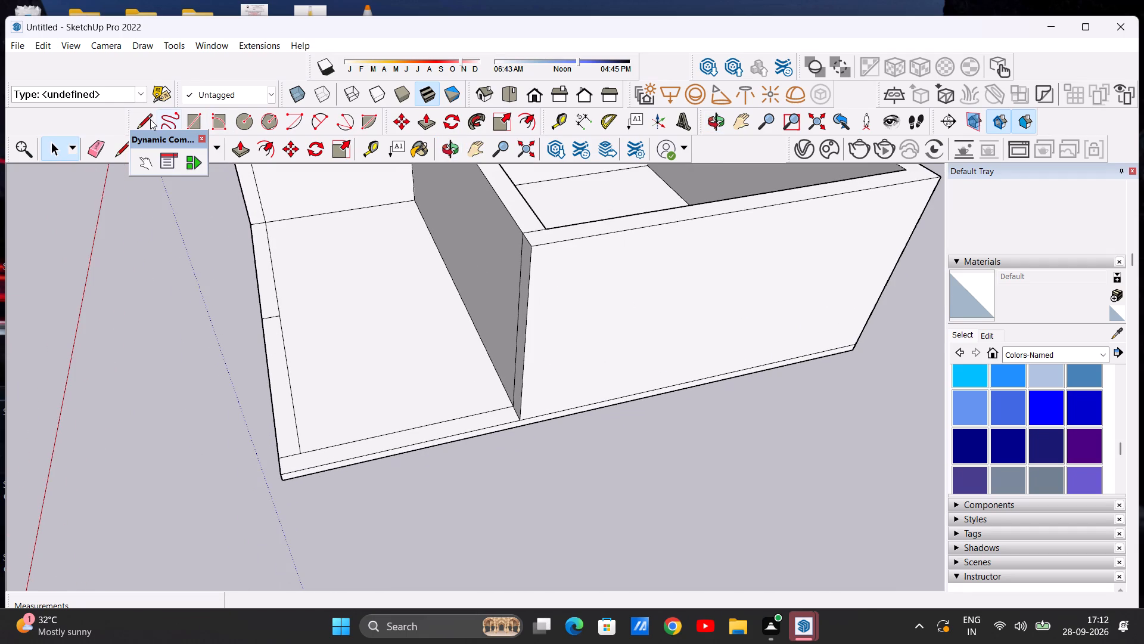
left_click(136, 116)
scroll(247, 422, "up", 6)
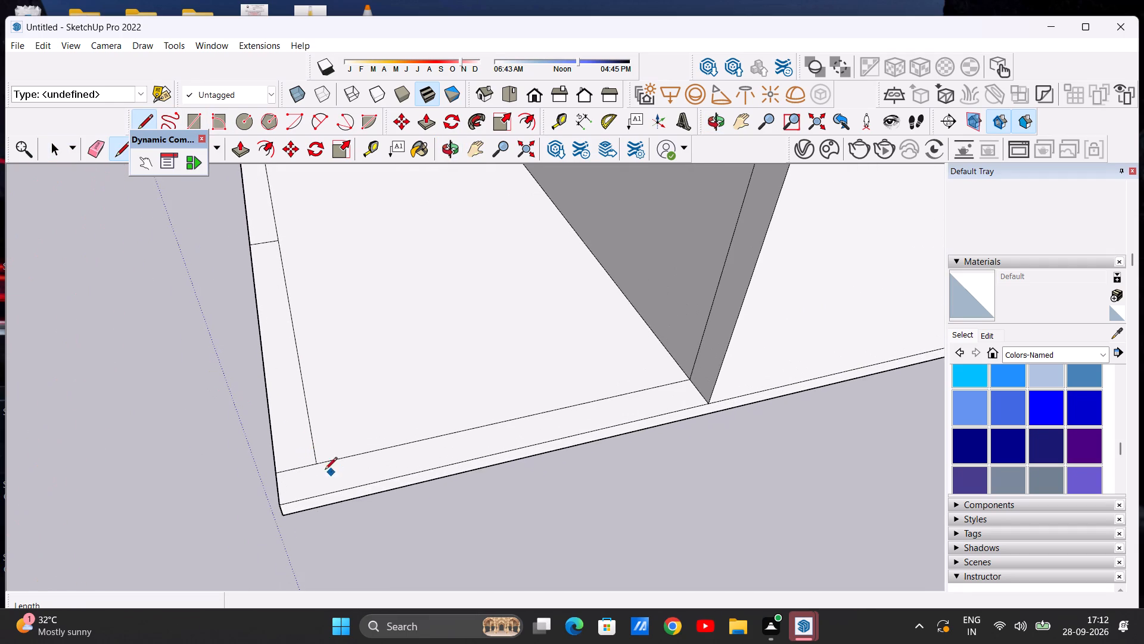
left_click(313, 463)
left_click(325, 493)
key("space")
Push/Pull the square at the slab's front right corner up 17' 8 3/8" to the wall height, forming a column.
scroll(340, 492, "down", 9)
middle_click_drag(425, 524, 417, 515)
scroll(333, 402, "up", 2)
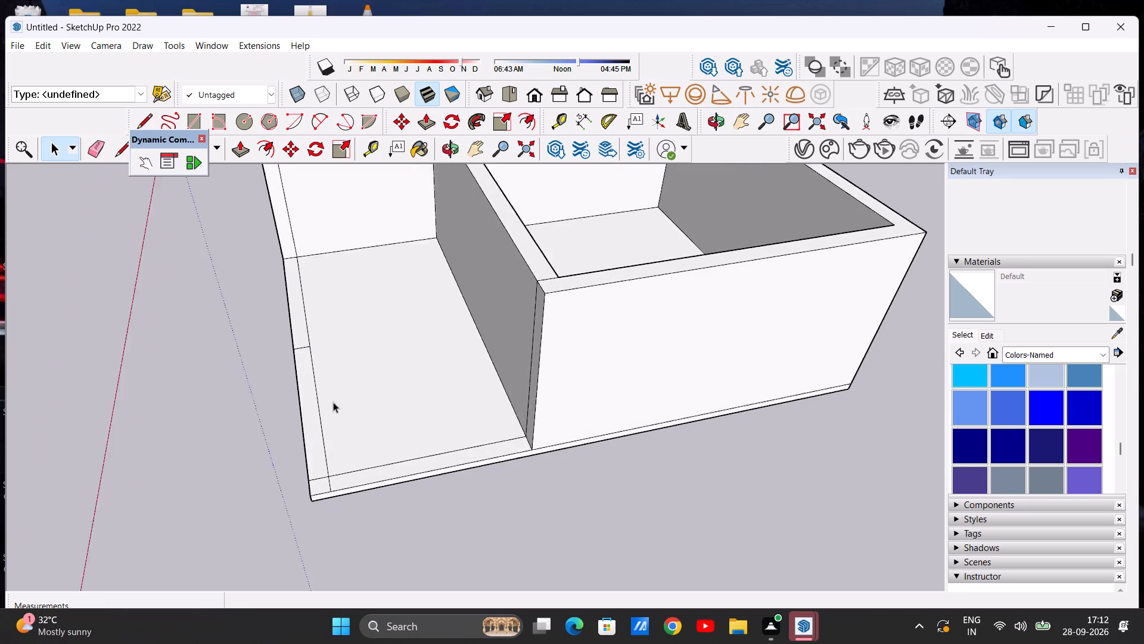
scroll(333, 402, "up", 3)
left_click(244, 149)
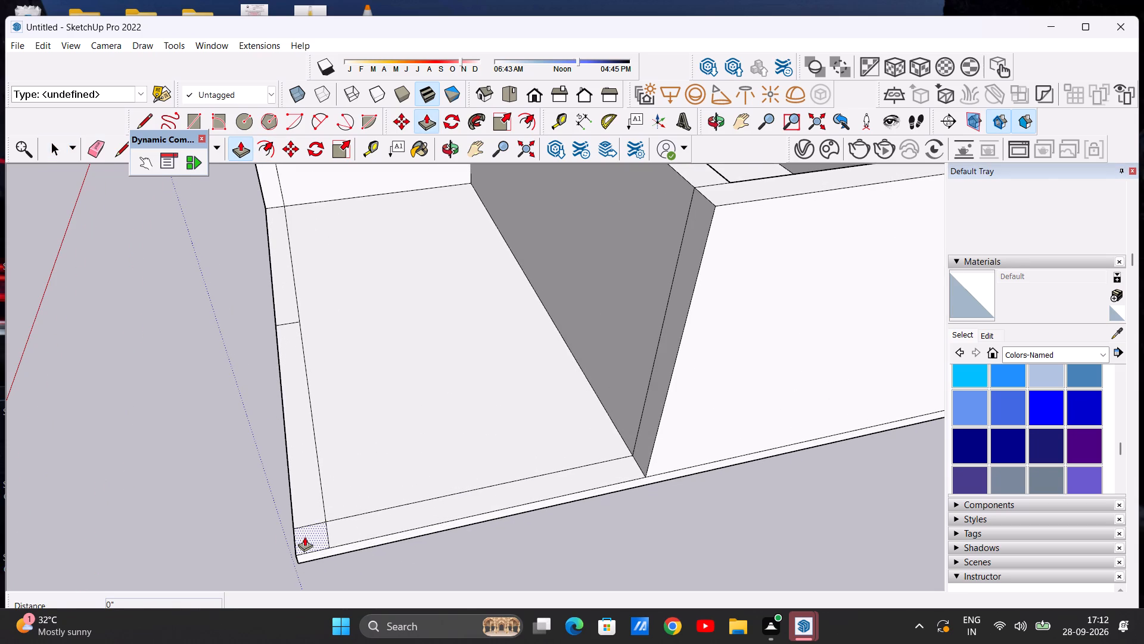
left_click(306, 533)
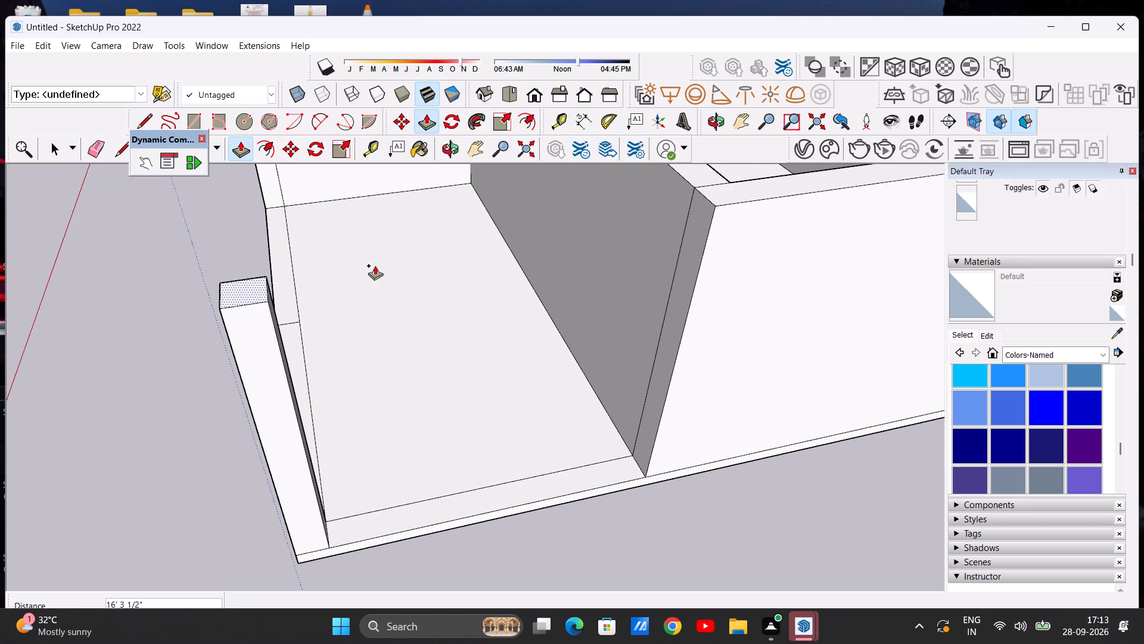
left_click(717, 212)
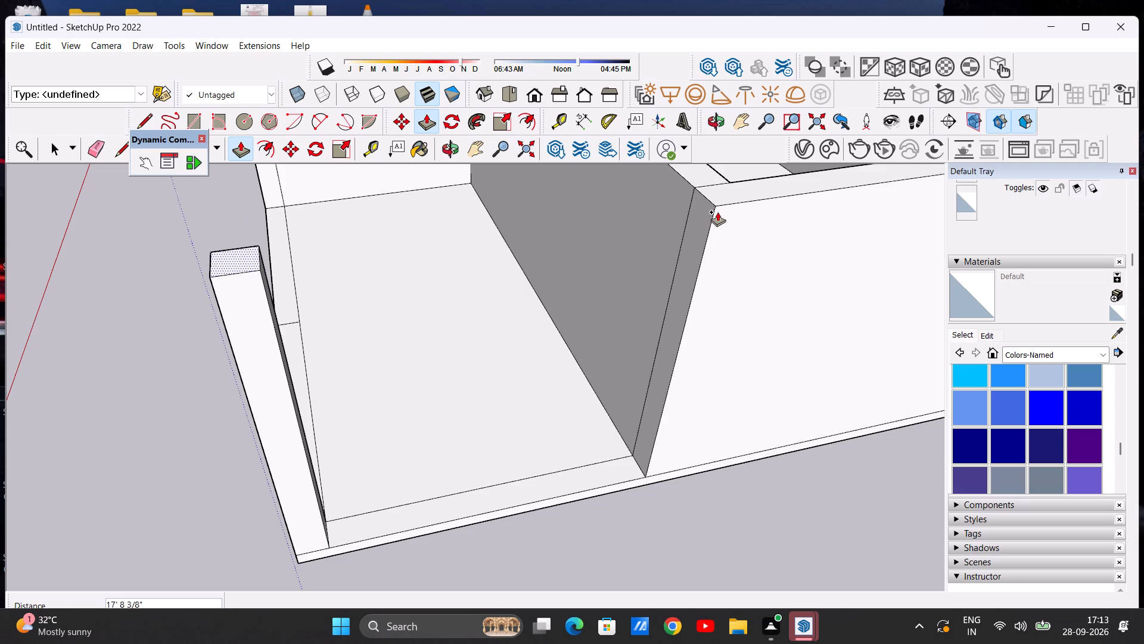
key("space")
scroll(672, 272, "down", 7)
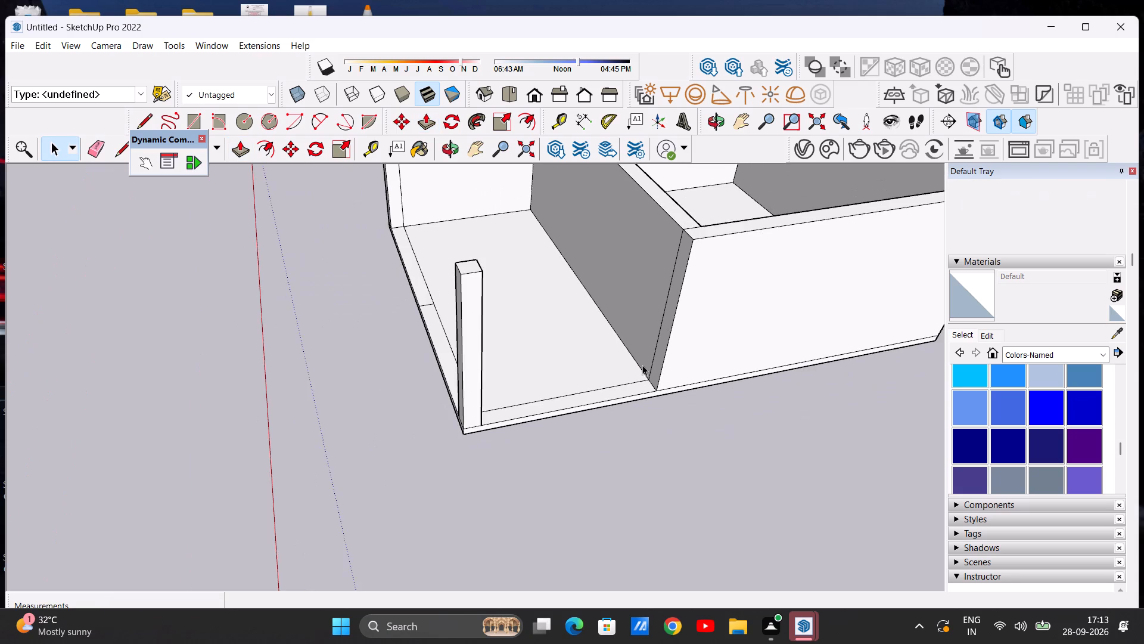
middle_click_drag(641, 365, 593, 335)
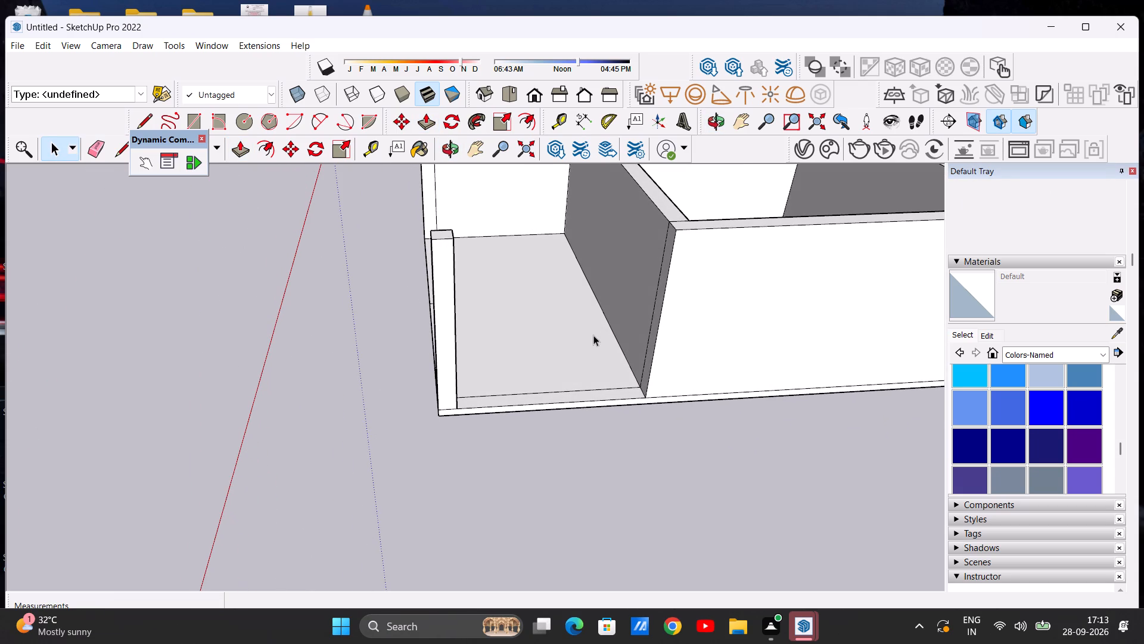
Examine the corner column and the open front area of the slab from several angles.
scroll(593, 335, "down", 3)
middle_click_drag(562, 360, 508, 368)
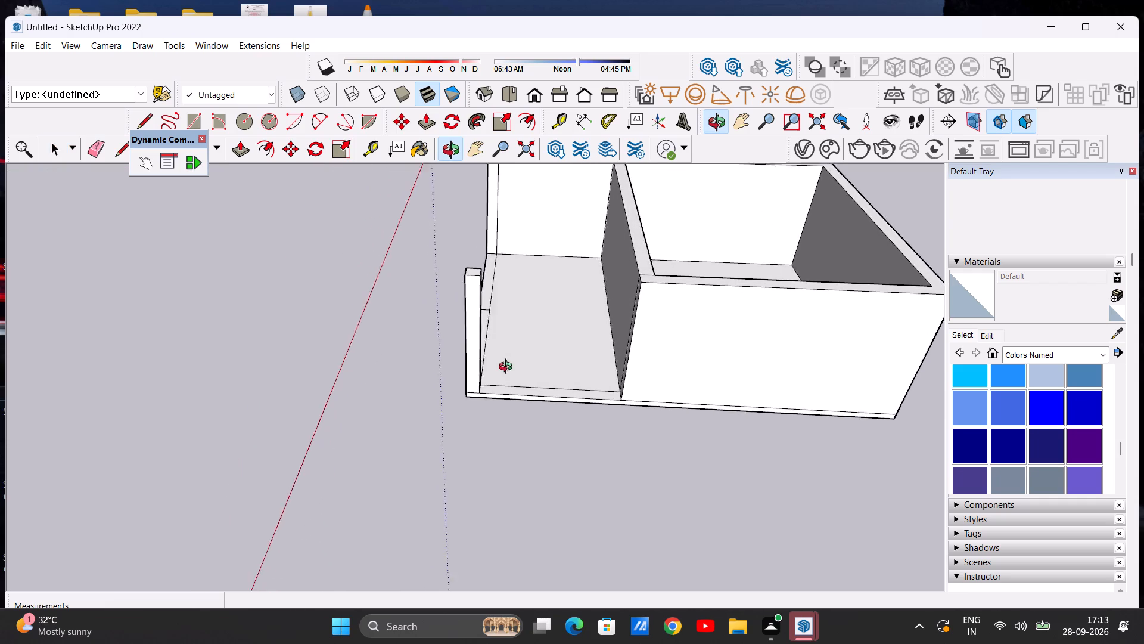
middle_click_drag(508, 368, 478, 366)
scroll(487, 376, "up", 6)
middle_click_drag(523, 447, 632, 441)
scroll(604, 480, "down", 7)
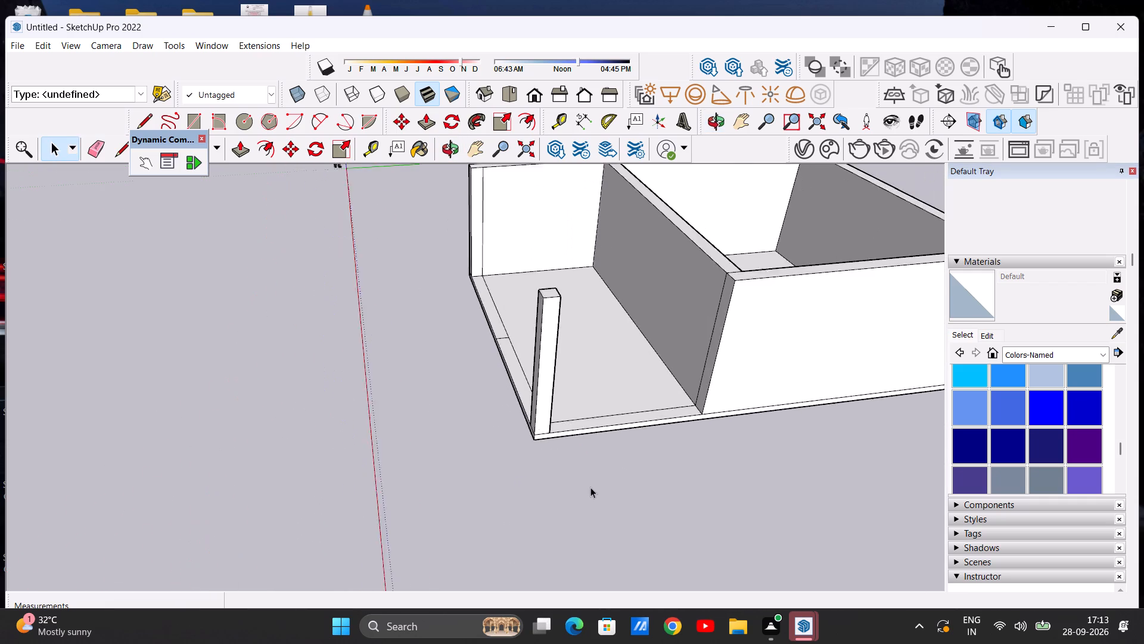
scroll(590, 487, "down", 1)
scroll(558, 365, "up", 5)
scroll(558, 364, "down", 3)
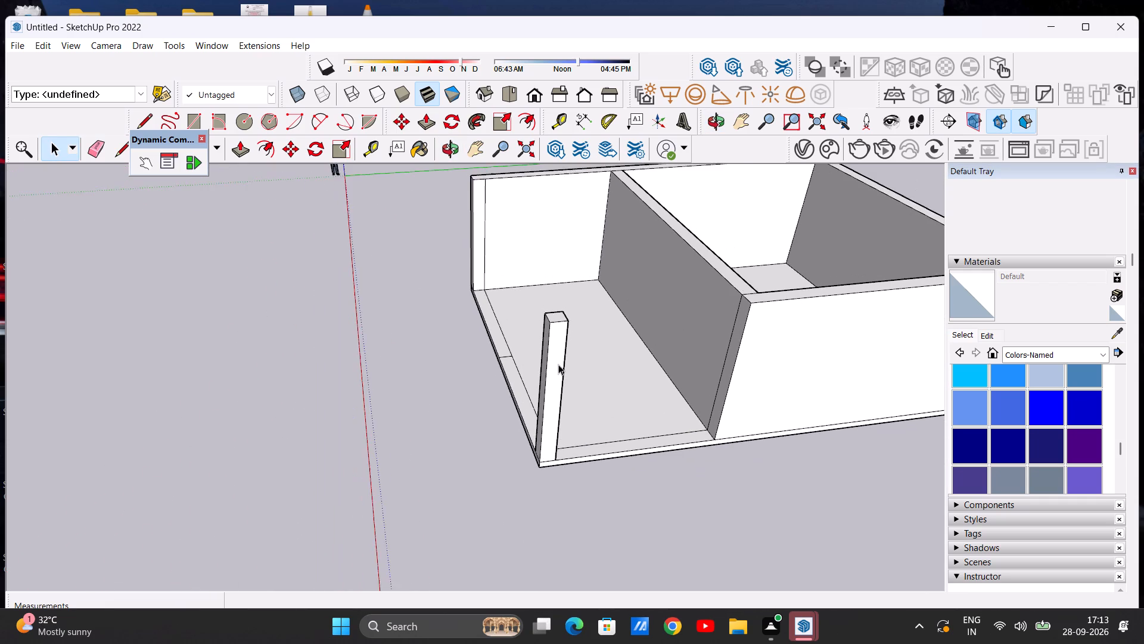
scroll(558, 364, "down", 2)
middle_click_drag(562, 394, 605, 340)
scroll(645, 385, "up", 5)
scroll(629, 417, "down", 3)
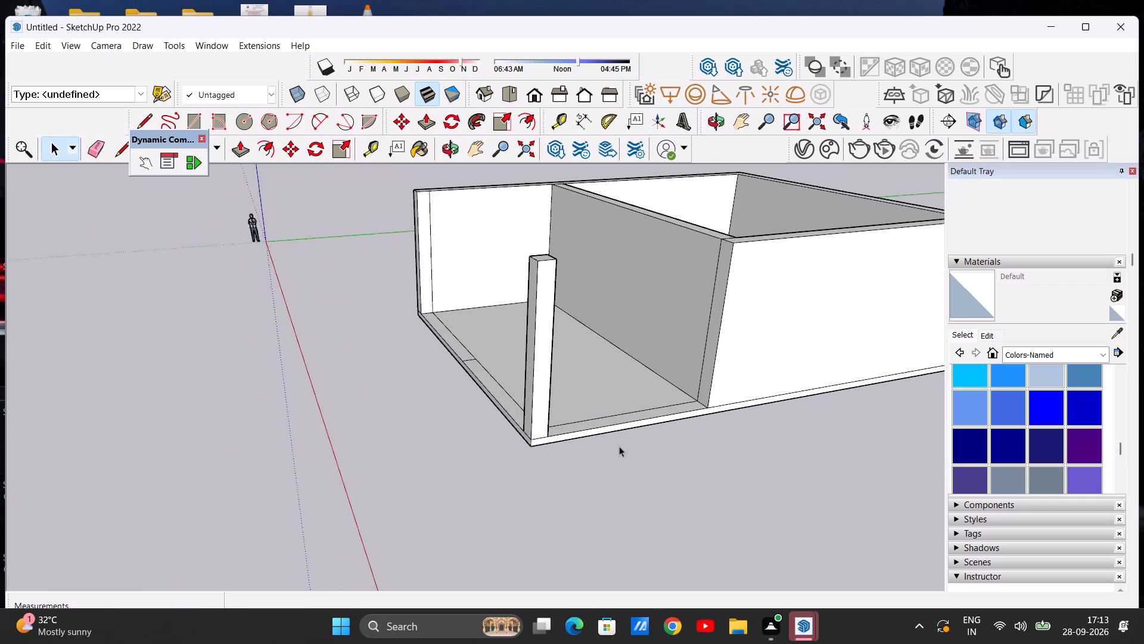
middle_click_drag(618, 447, 578, 480)
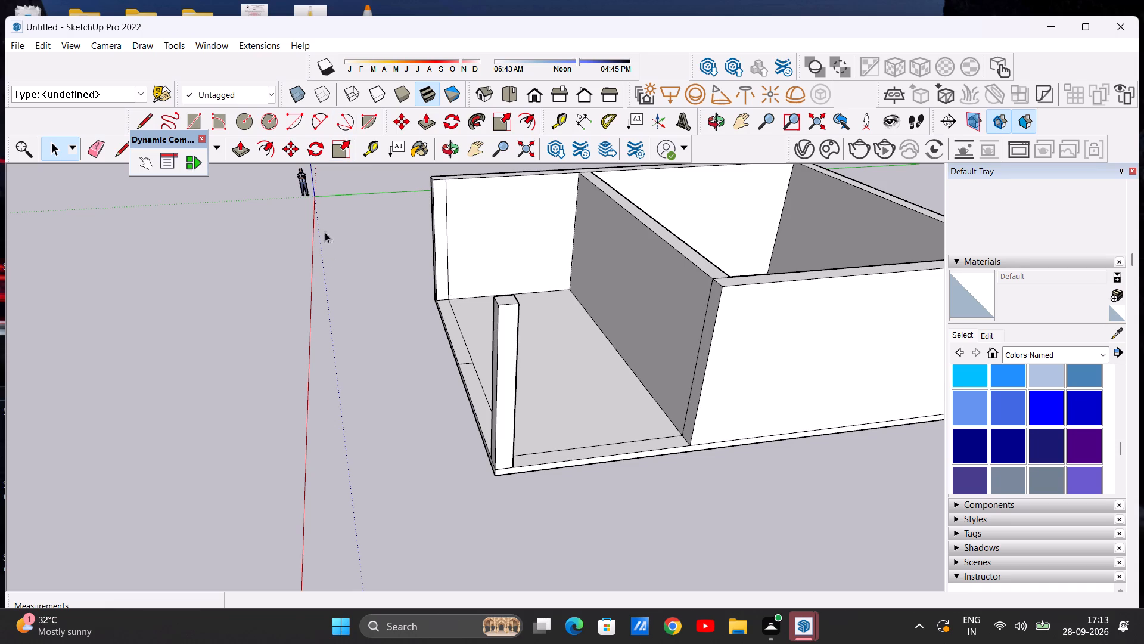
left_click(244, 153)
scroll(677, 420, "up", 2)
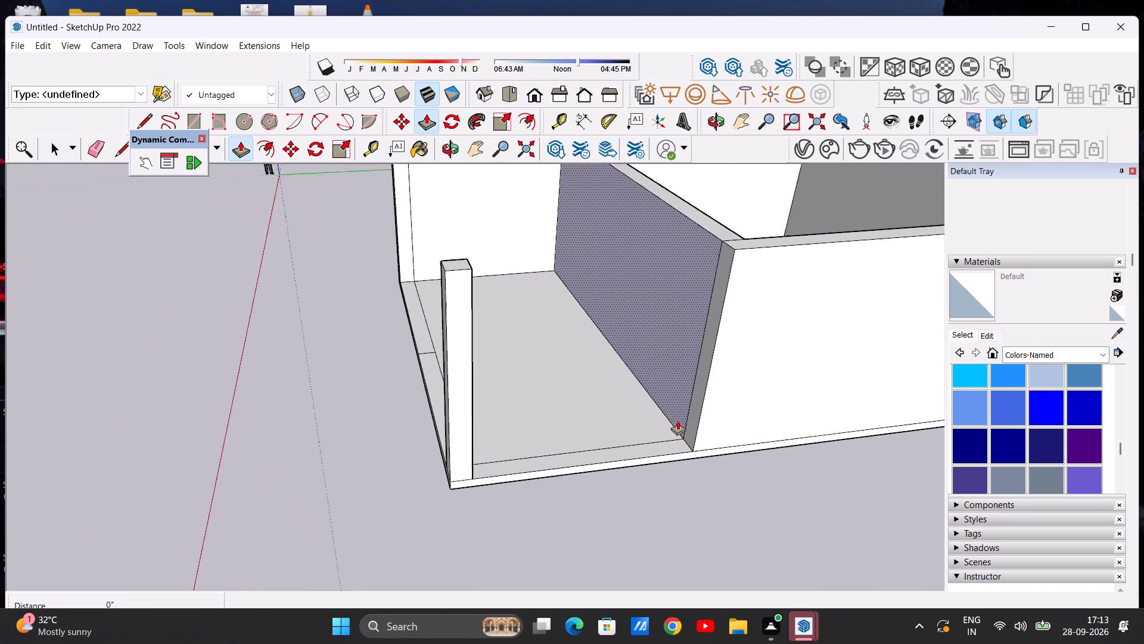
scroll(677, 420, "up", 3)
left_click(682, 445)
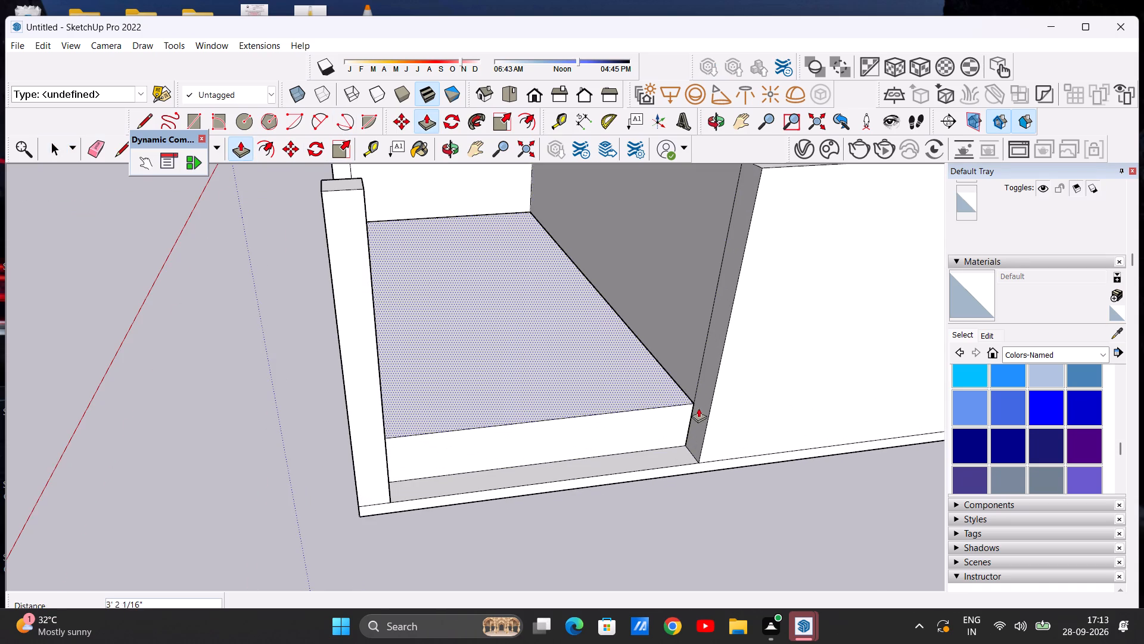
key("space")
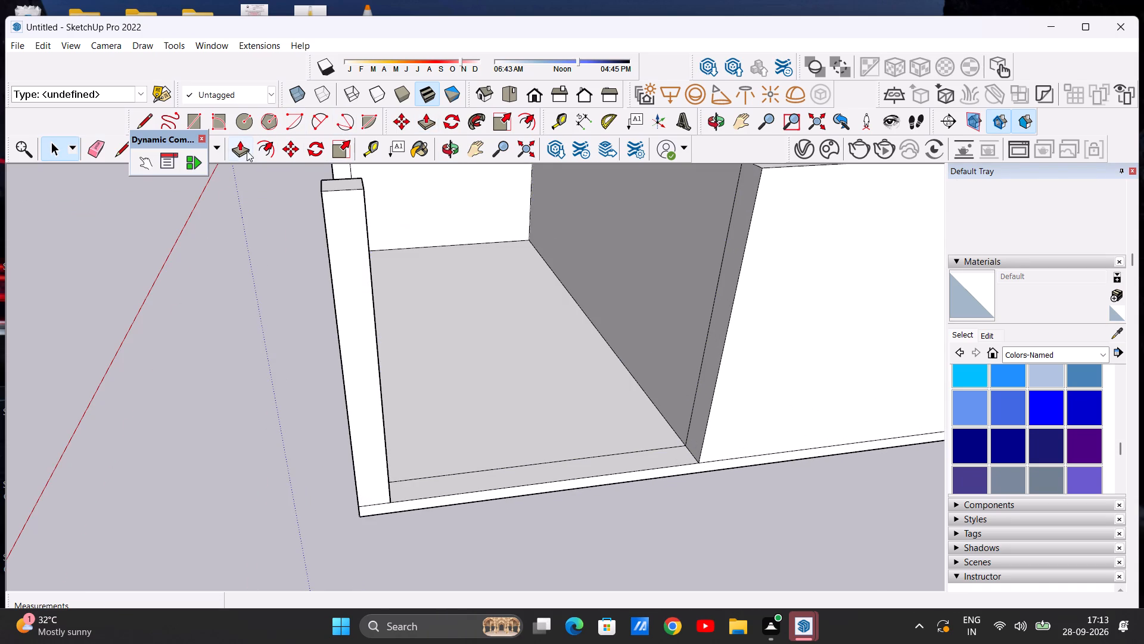
Push/Pull the right border strip between the corner column and the partition wall up about 9' 3" to form a low wall.
left_click(245, 153)
left_click(683, 447)
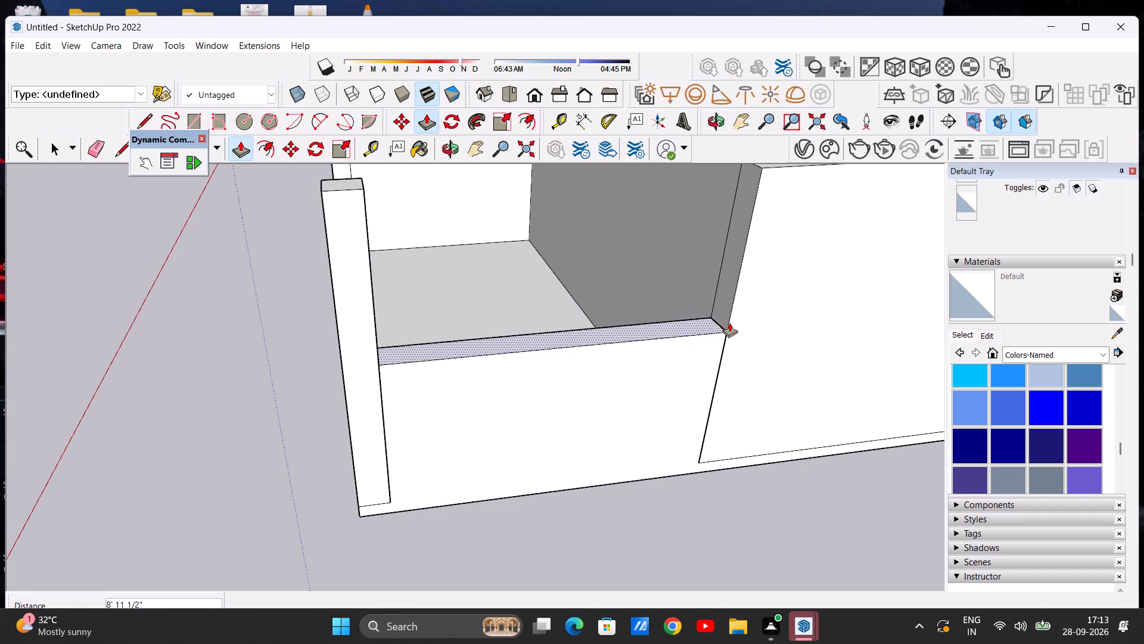
left_click(726, 317)
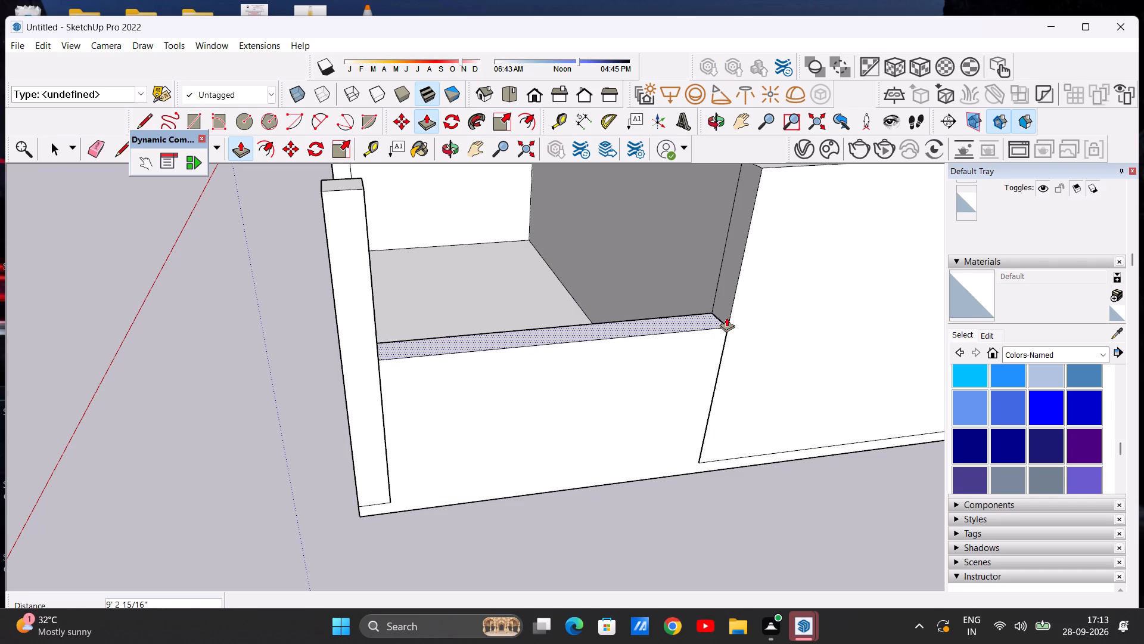
key("space")
Examine the low side wall against the column and partition from the front and the right side.
middle_click_drag(562, 500, 603, 181)
middle_click_drag(594, 255, 642, 429)
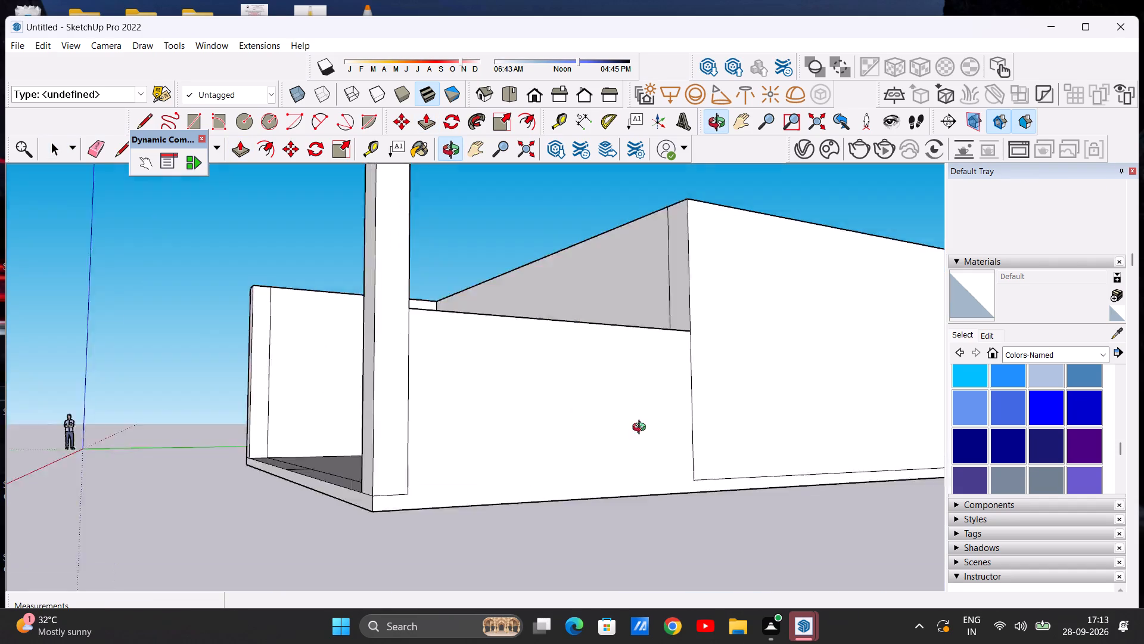
middle_click_drag(642, 429, 707, 524)
scroll(711, 478, "down", 6)
middle_click_drag(494, 507, 554, 469)
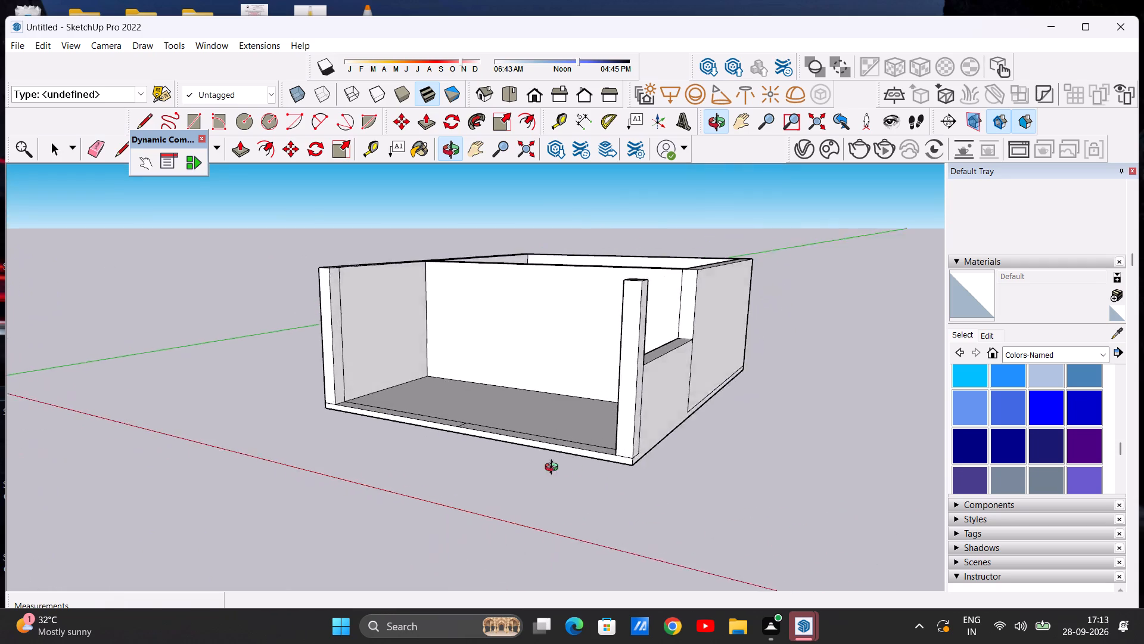
middle_click_drag(554, 469, 450, 466)
scroll(485, 436, "up", 5)
scroll(485, 436, "down", 6)
middle_click_drag(383, 482, 692, 480)
middle_click_drag(763, 368, 695, 372)
scroll(701, 343, "up", 3)
middle_click_drag(688, 367, 380, 402)
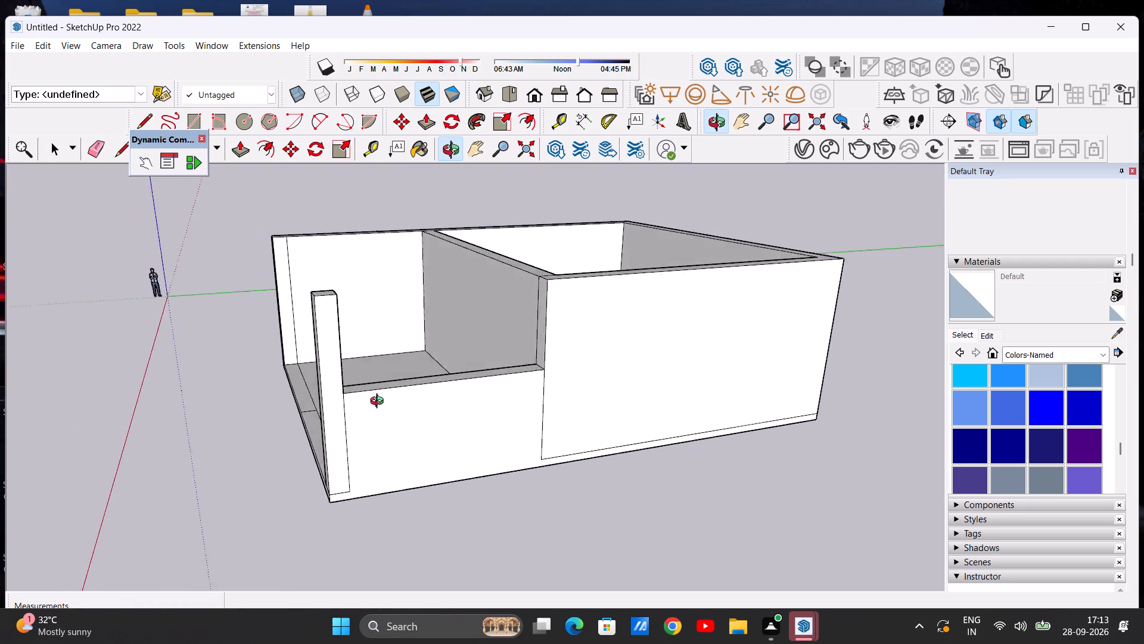
middle_click_drag(380, 402, 345, 428)
scroll(424, 386, "up", 2)
middle_click_drag(425, 386, 524, 359)
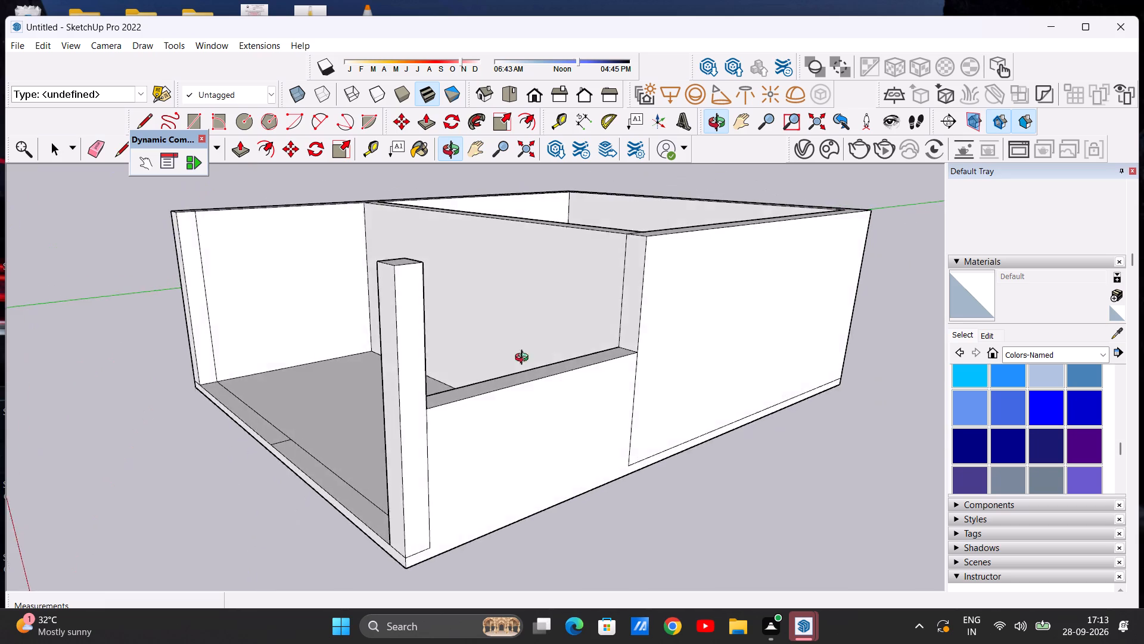
middle_click_drag(524, 359, 388, 361)
scroll(437, 268, "up", 3)
scroll(438, 269, "down", 2)
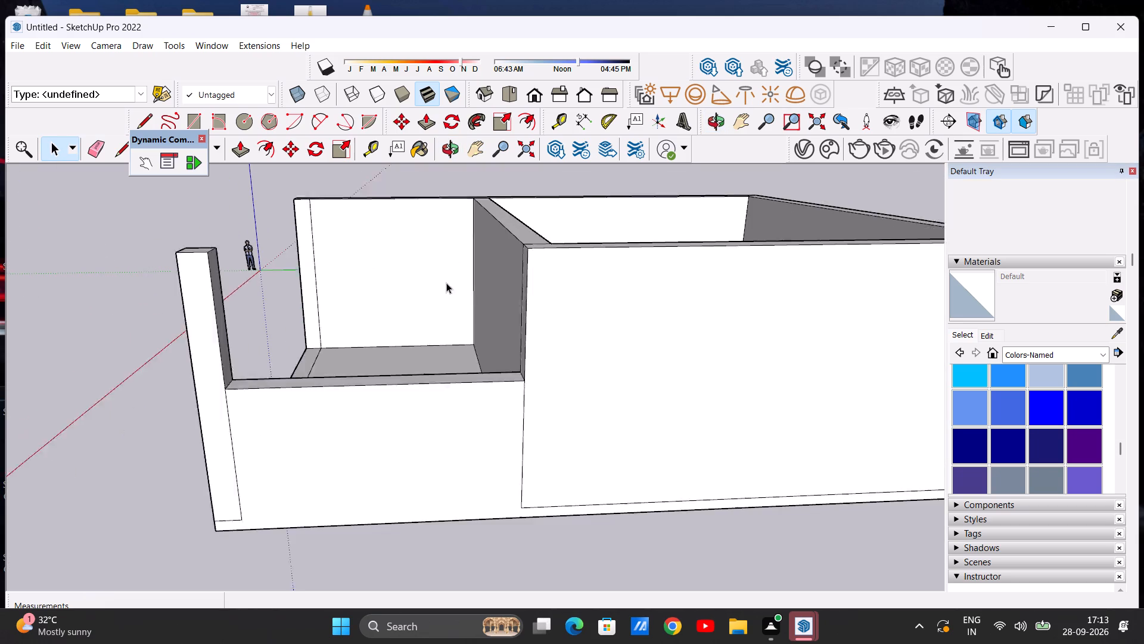
scroll(446, 283, "down", 2)
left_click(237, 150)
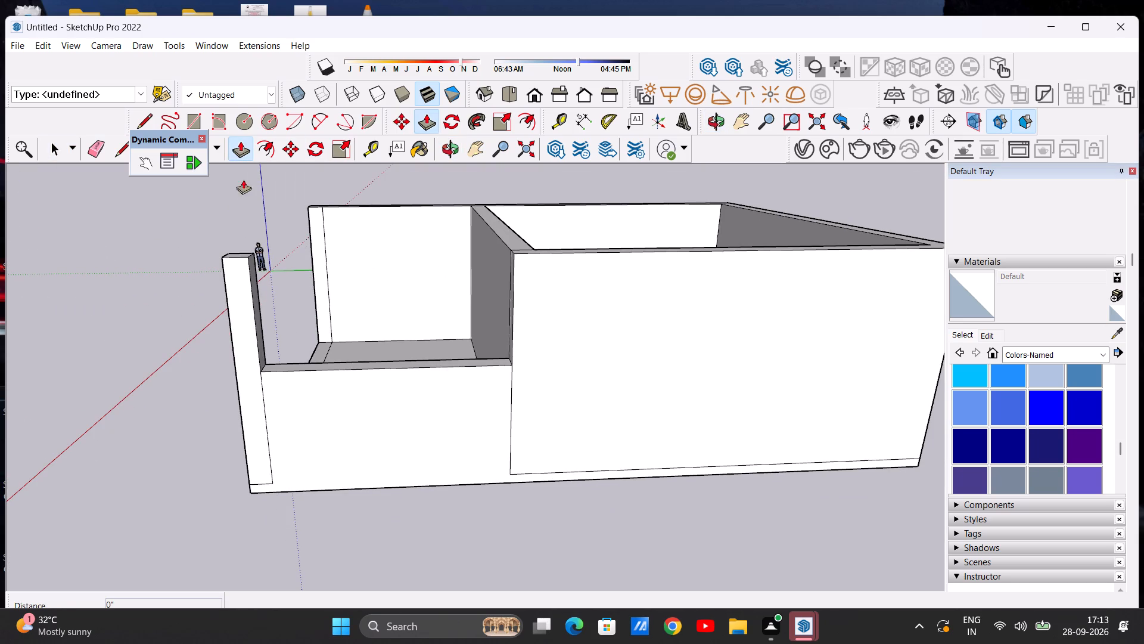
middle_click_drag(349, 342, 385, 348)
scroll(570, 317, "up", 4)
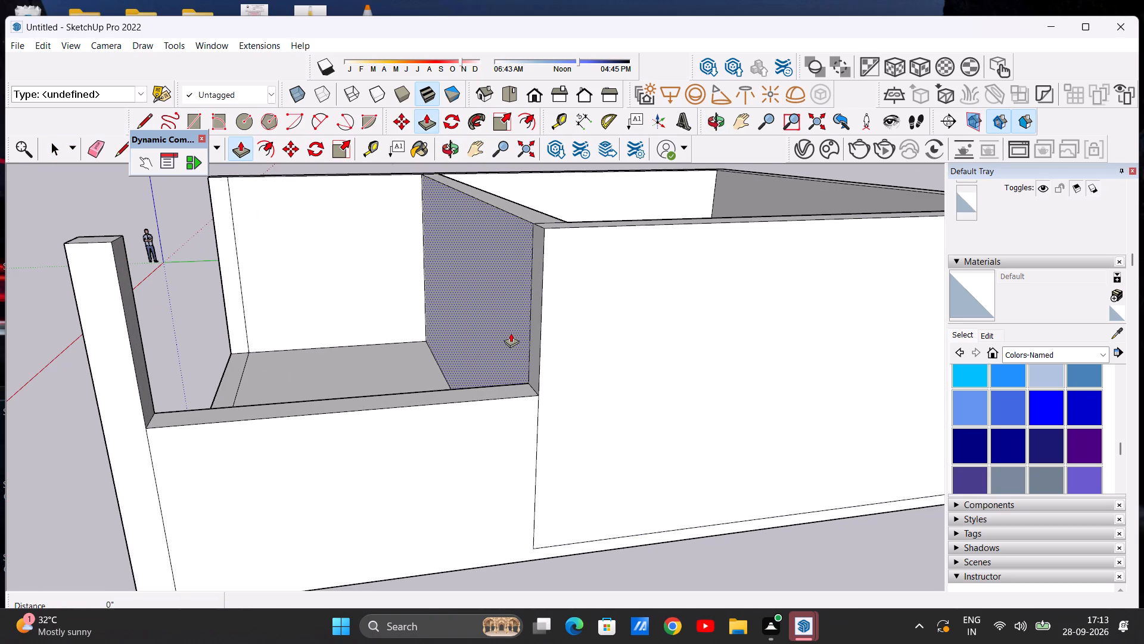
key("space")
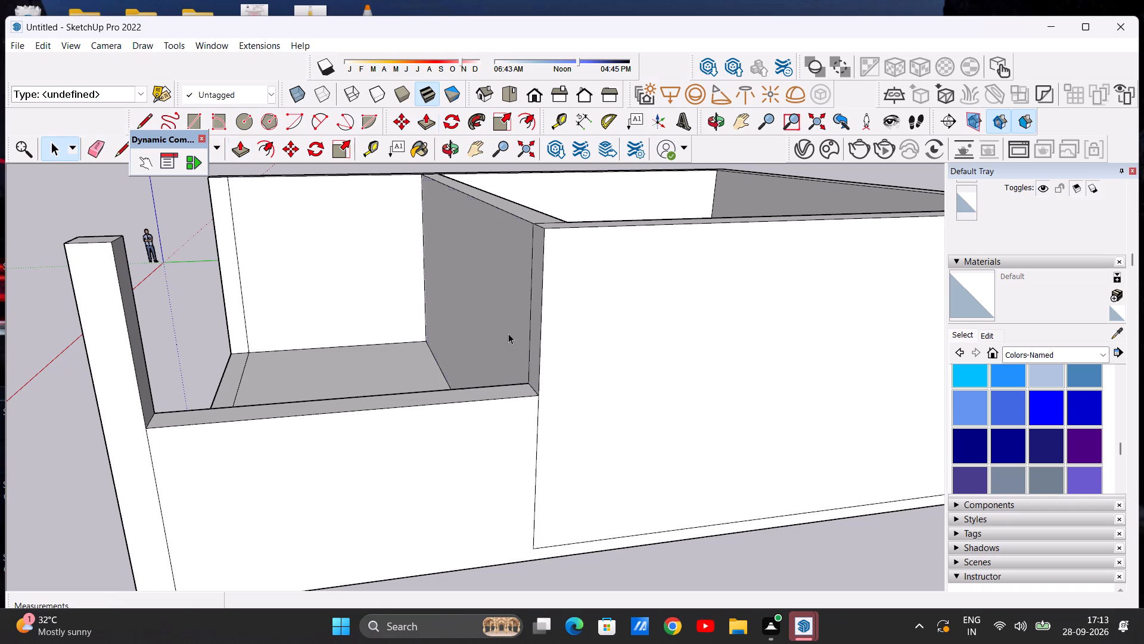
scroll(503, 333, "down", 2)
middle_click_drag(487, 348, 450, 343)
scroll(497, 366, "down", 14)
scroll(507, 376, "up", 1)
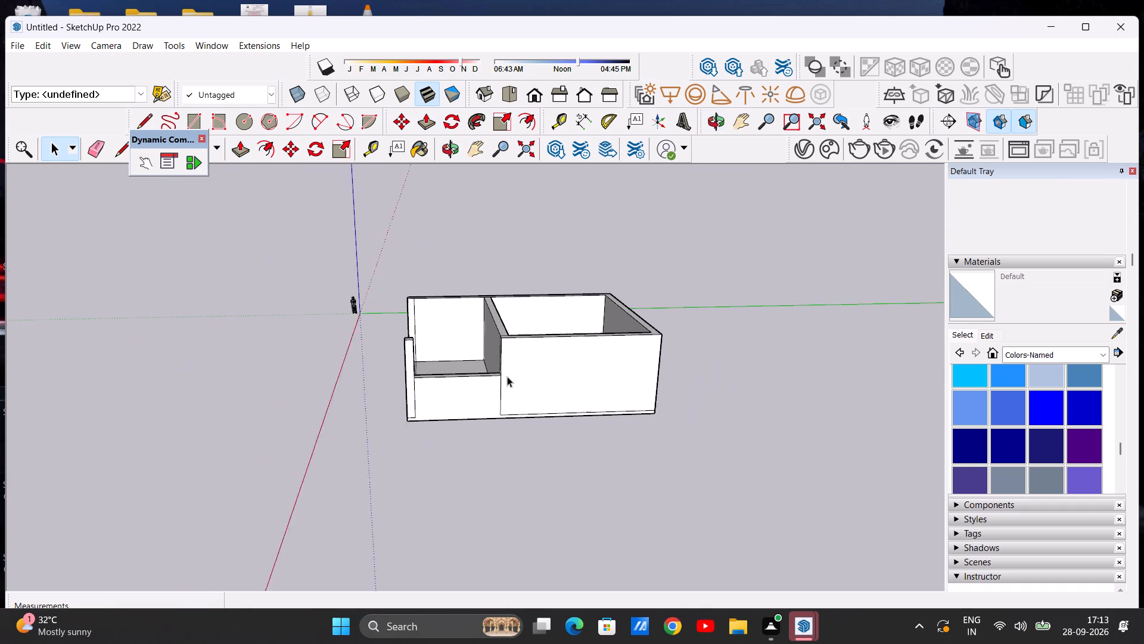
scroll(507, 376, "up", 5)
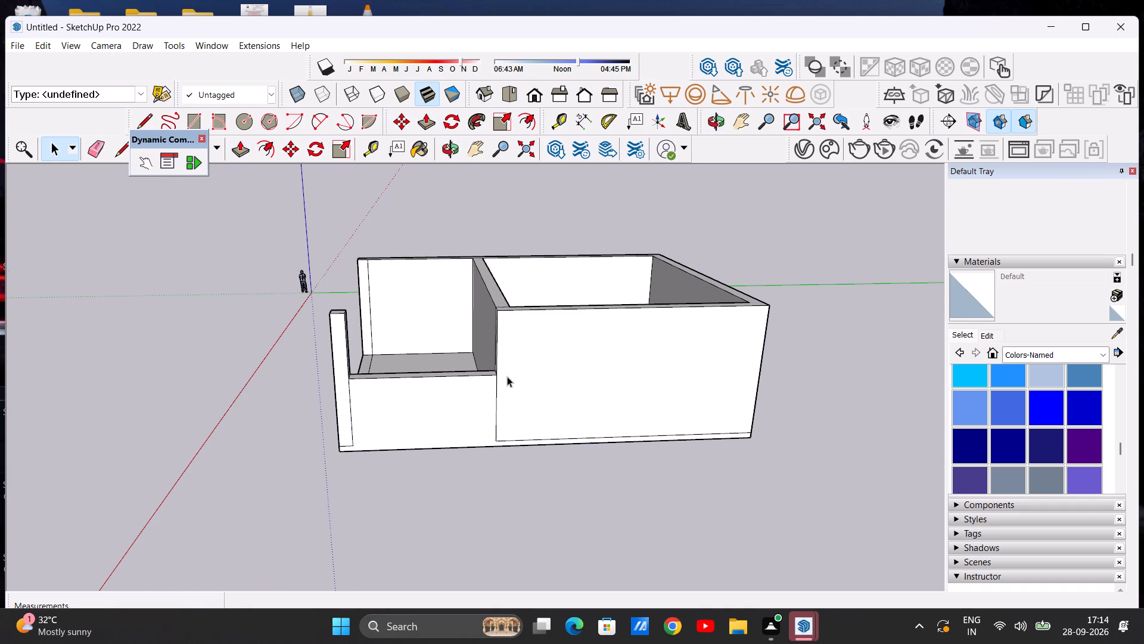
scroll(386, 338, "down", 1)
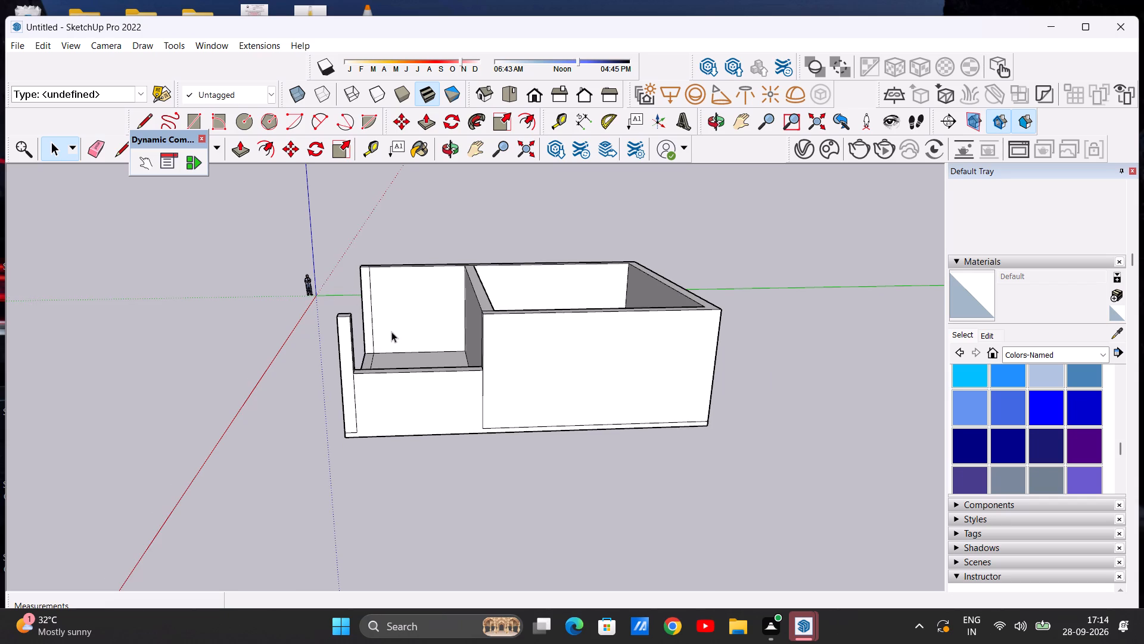
Push/Pull the top face of the low right side wall down about 1' 7".
middle_click_drag(385, 334, 309, 355)
scroll(332, 370, "up", 6)
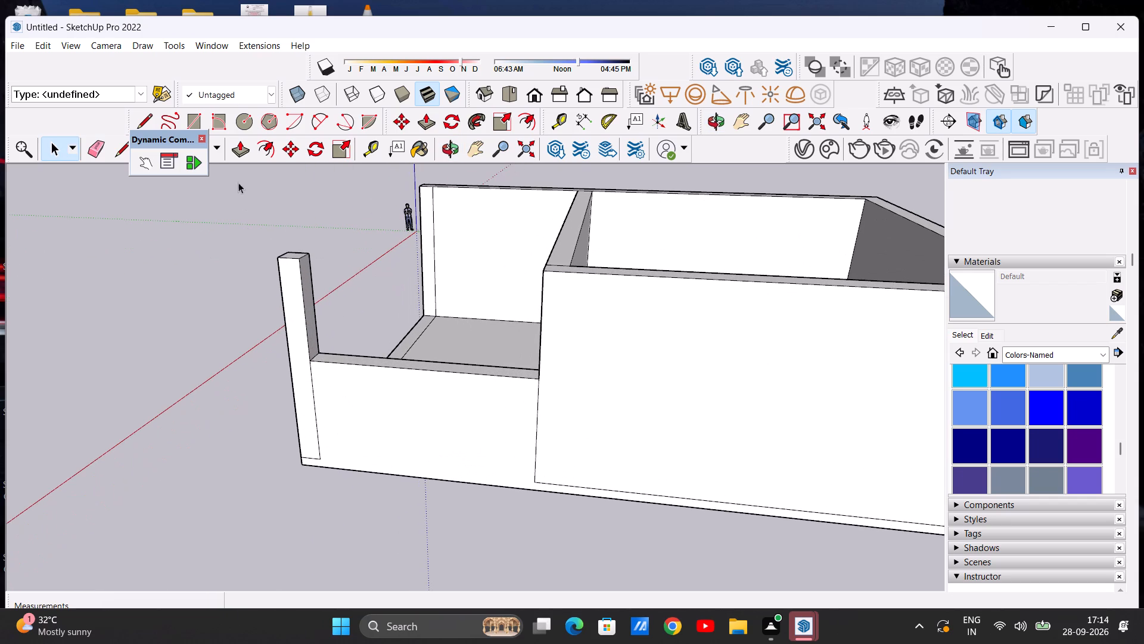
left_click(236, 146)
middle_click_drag(375, 443, 382, 487)
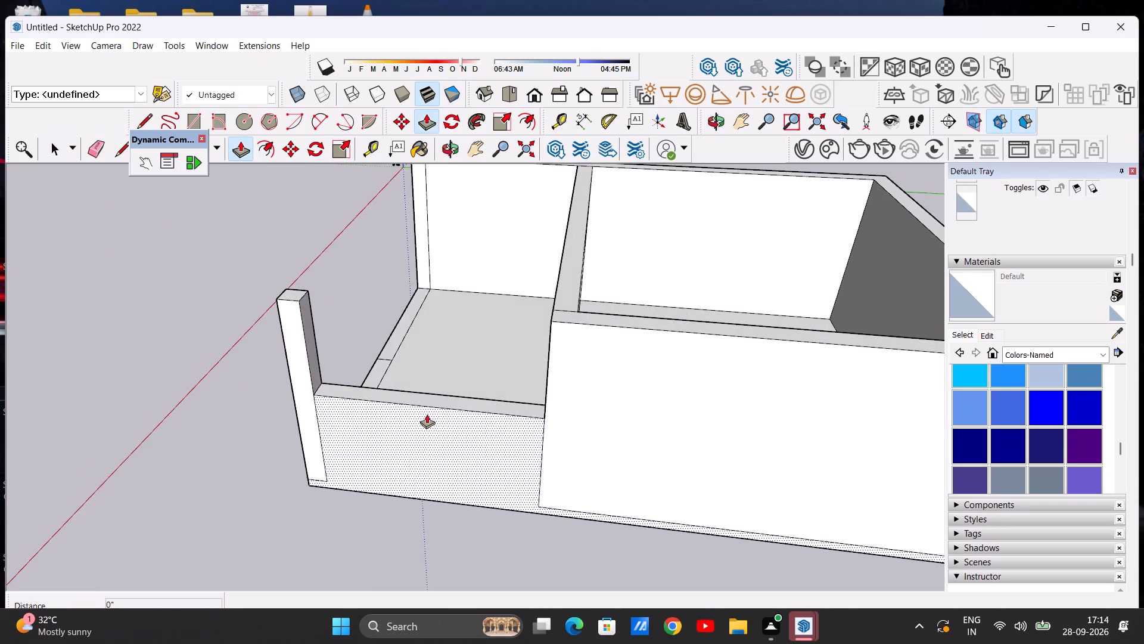
scroll(430, 392, "up", 6)
left_click(419, 408)
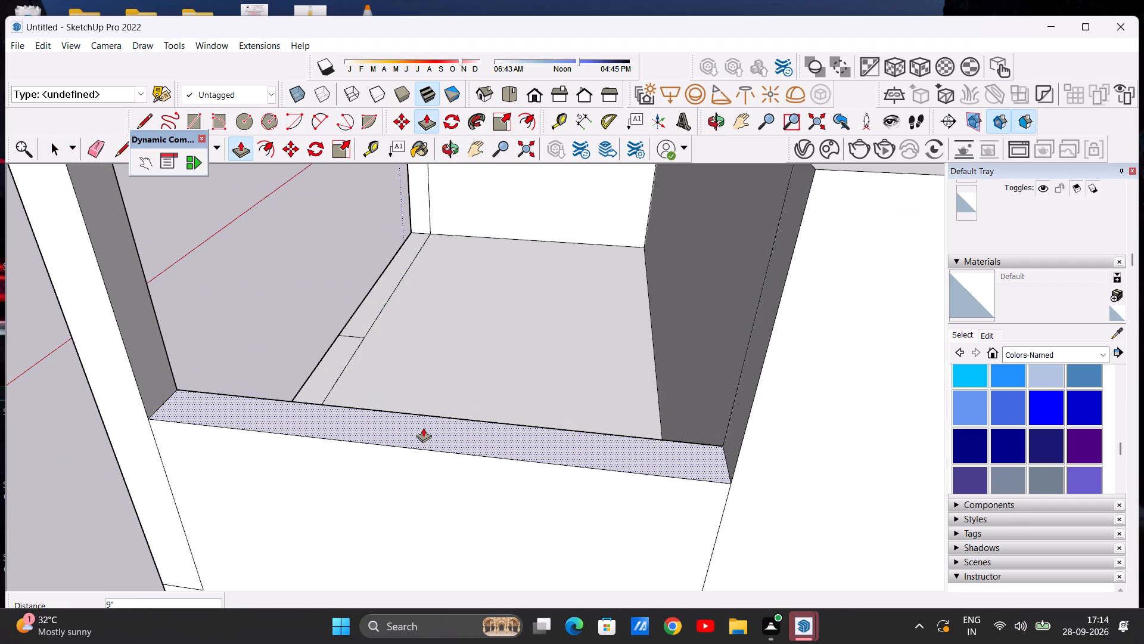
left_click(426, 447)
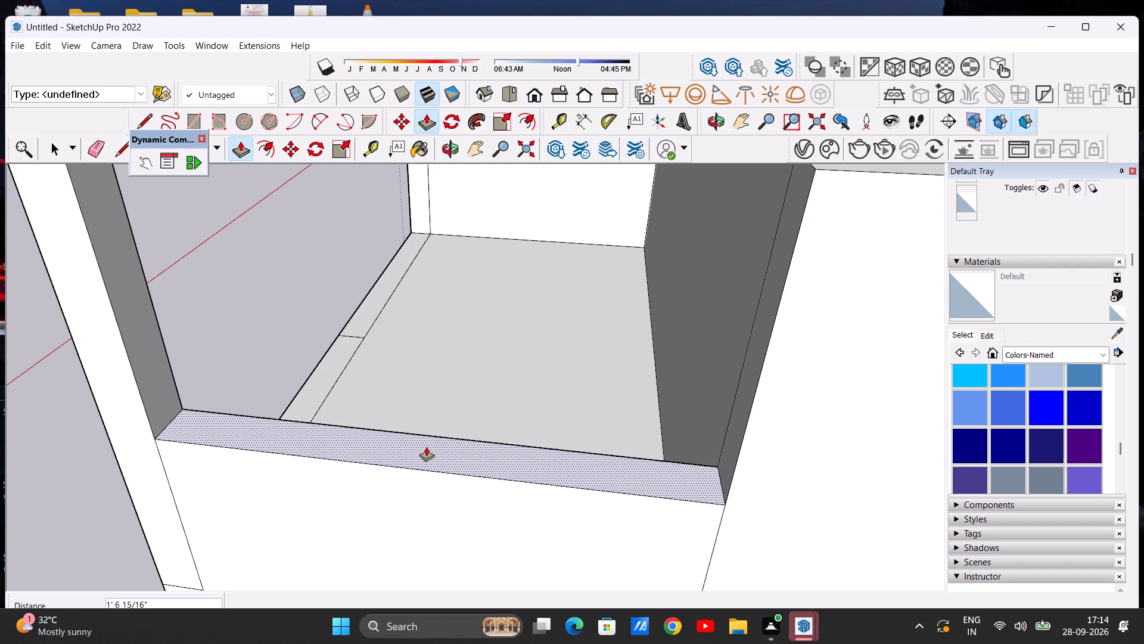
key("space")
Draw a line about 1' 9" long across the corner column's face toward the partition, edge to edge, just below its top.
scroll(467, 350, "down", 5)
middle_click_drag(465, 376, 474, 351)
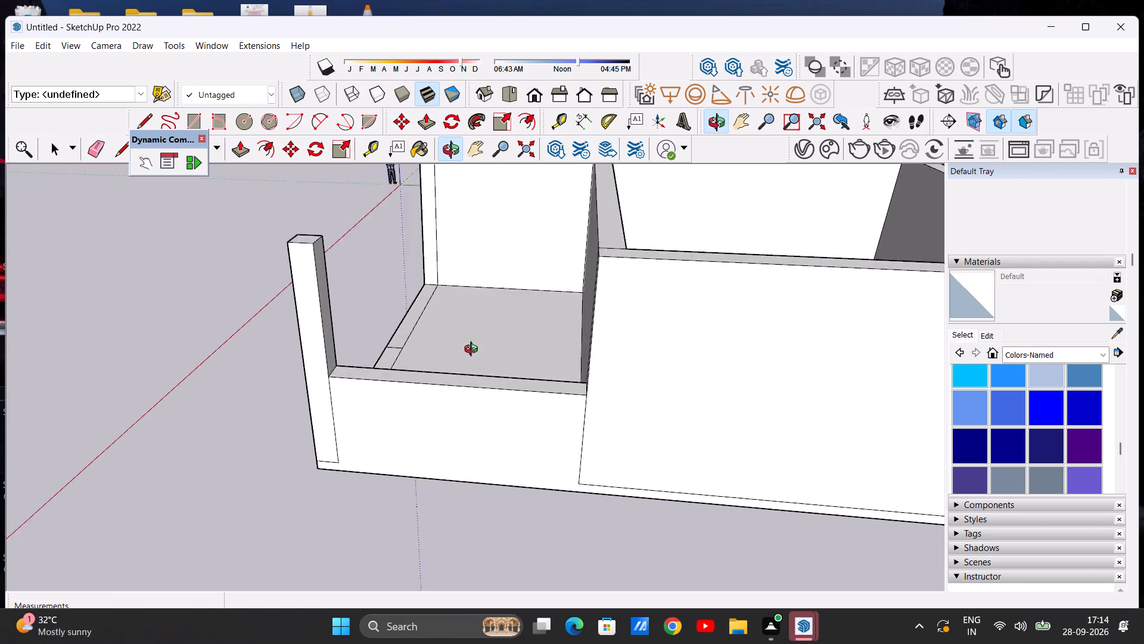
middle_click_drag(474, 351, 475, 317)
middle_click_drag(490, 277, 396, 291)
scroll(277, 247, "up", 5)
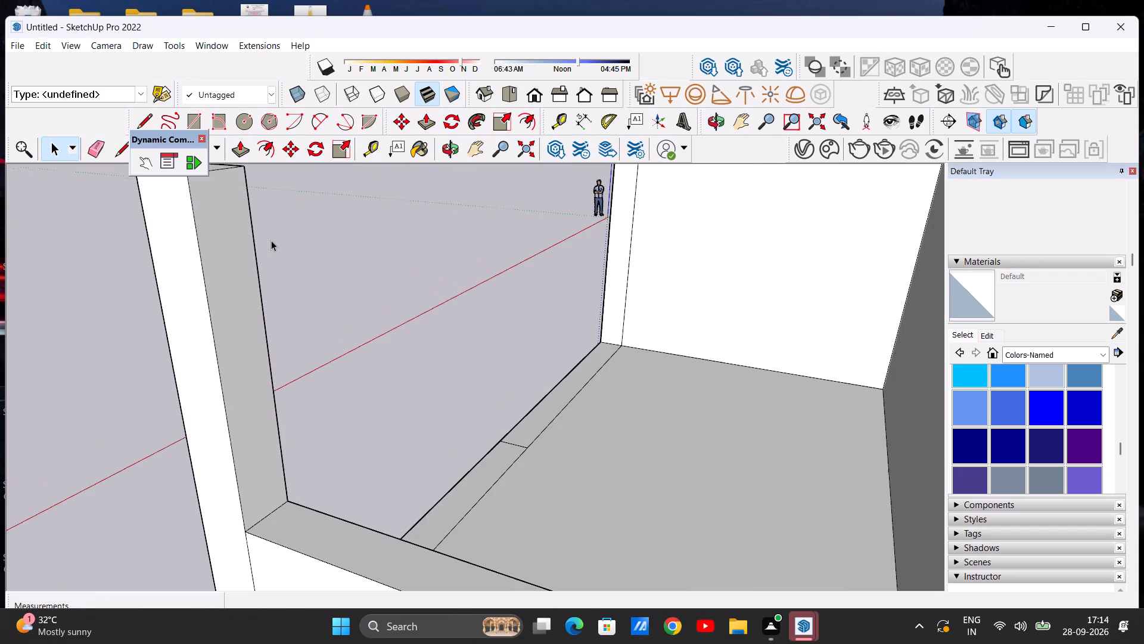
left_click(137, 117)
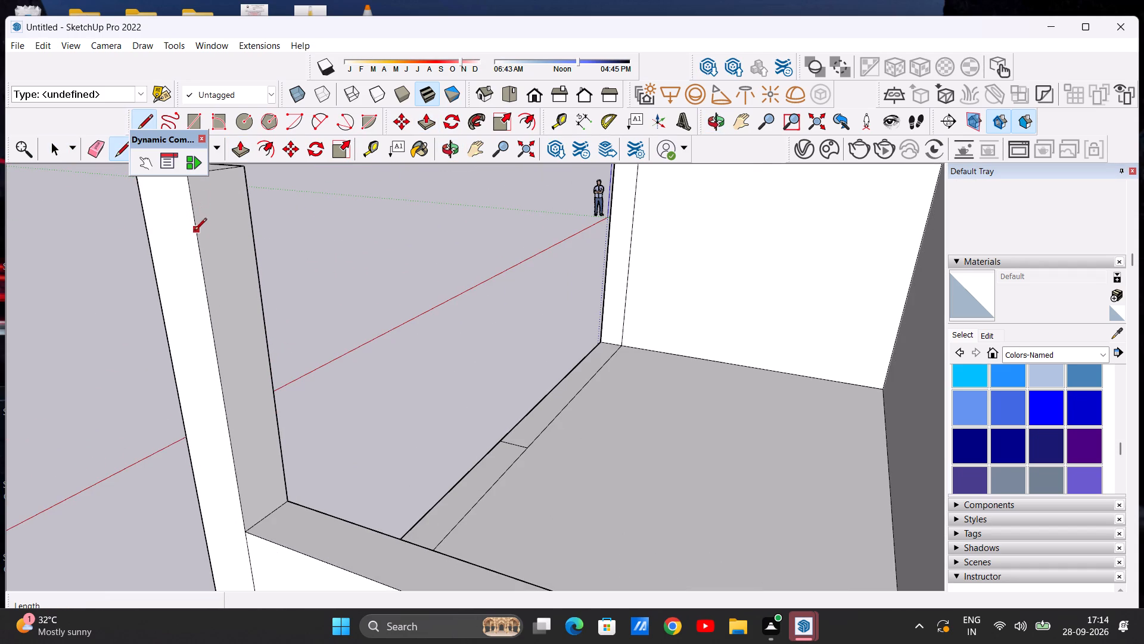
left_click(195, 233)
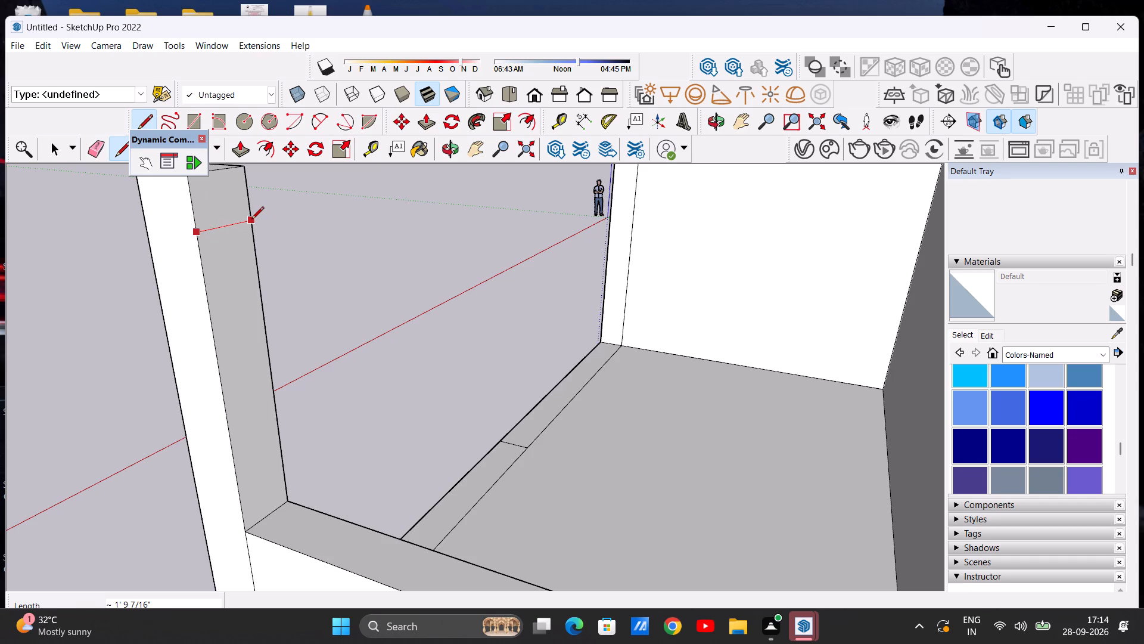
left_click(251, 220)
key("space")
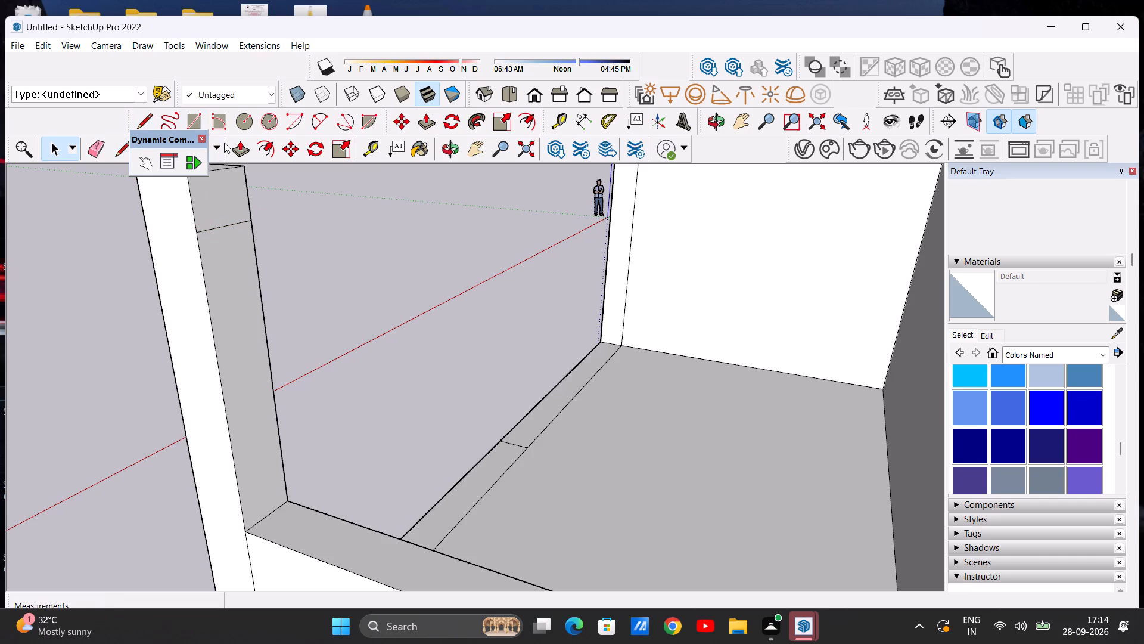
Push/Pull the column face above the new line about 18' 9" to the partition wall, forming a top beam over the low wall.
left_click(232, 145)
left_click(227, 195)
scroll(388, 275, "down", 7)
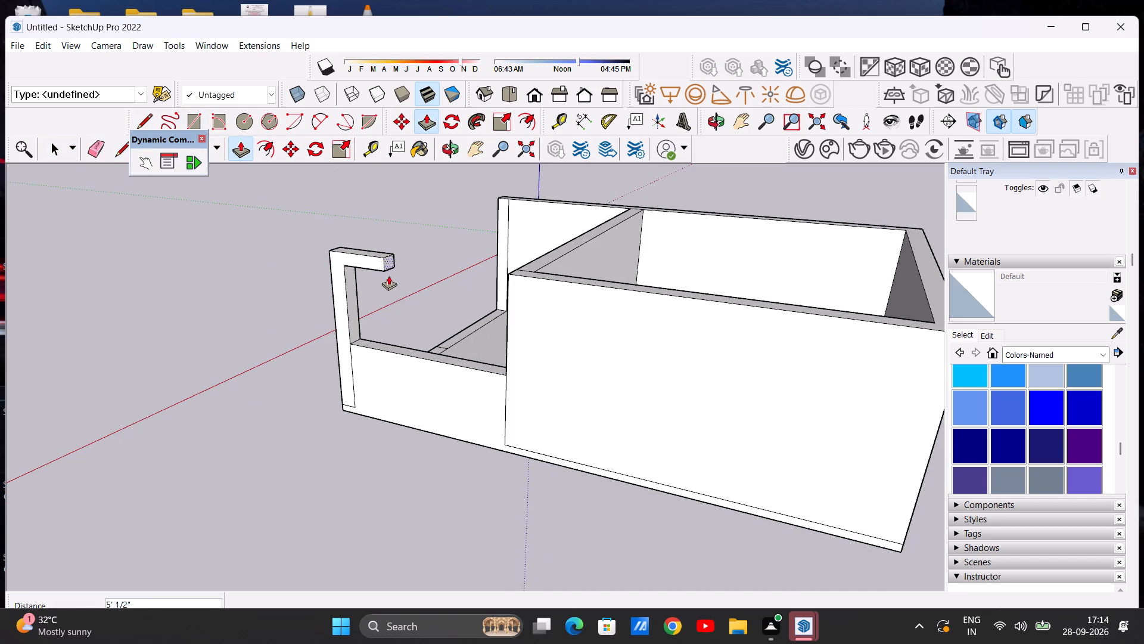
scroll(508, 265, "up", 10)
scroll(526, 287, "down", 5)
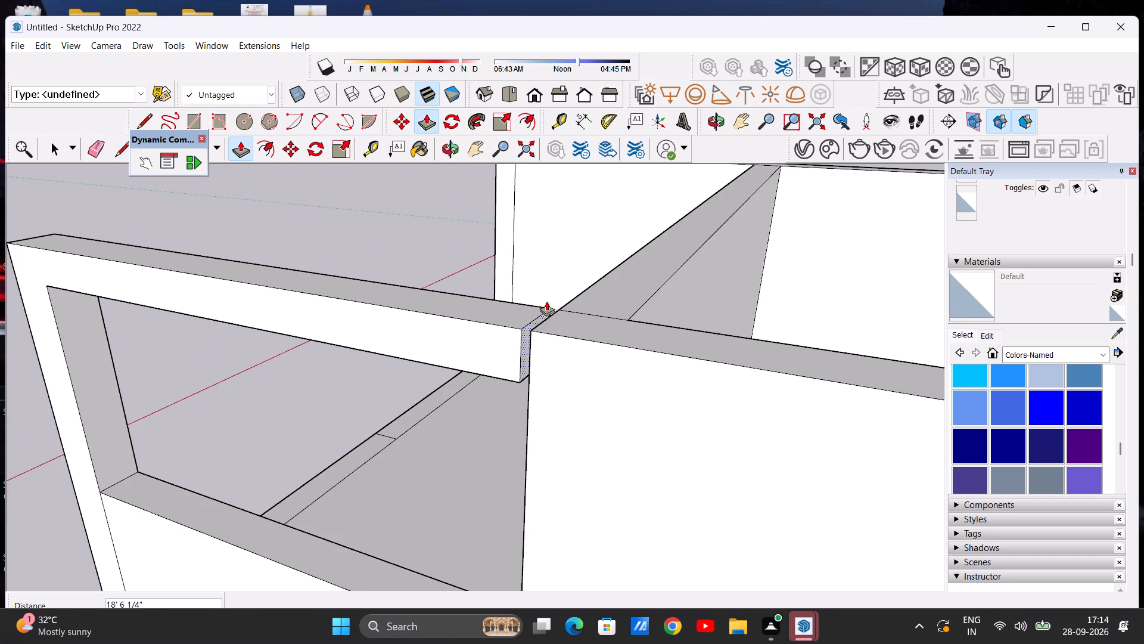
left_click(535, 328)
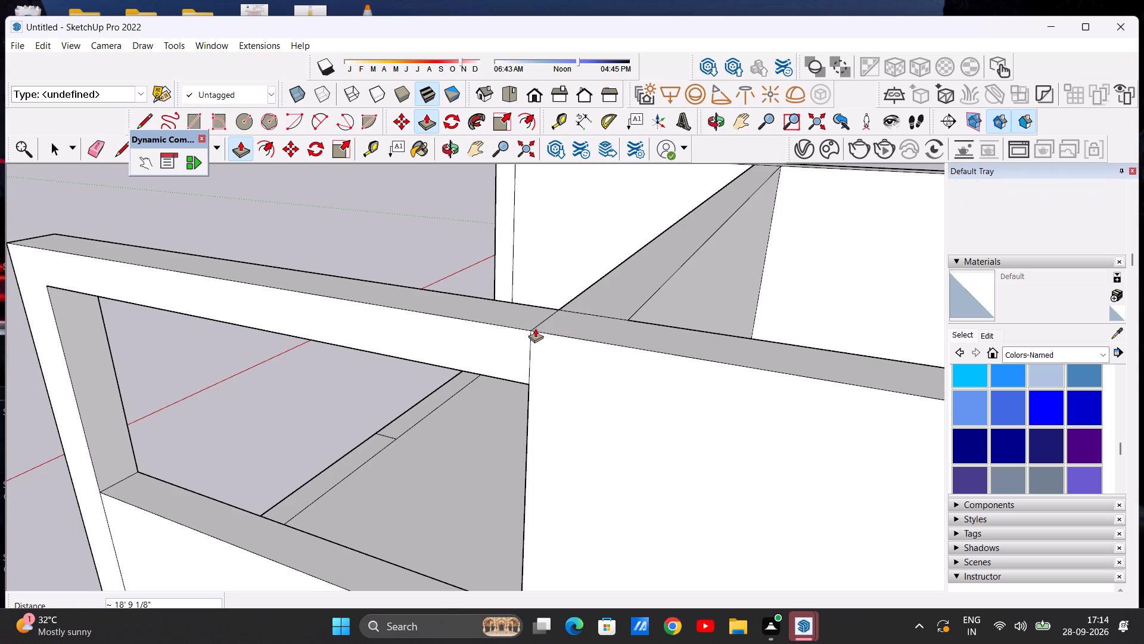
key("space")
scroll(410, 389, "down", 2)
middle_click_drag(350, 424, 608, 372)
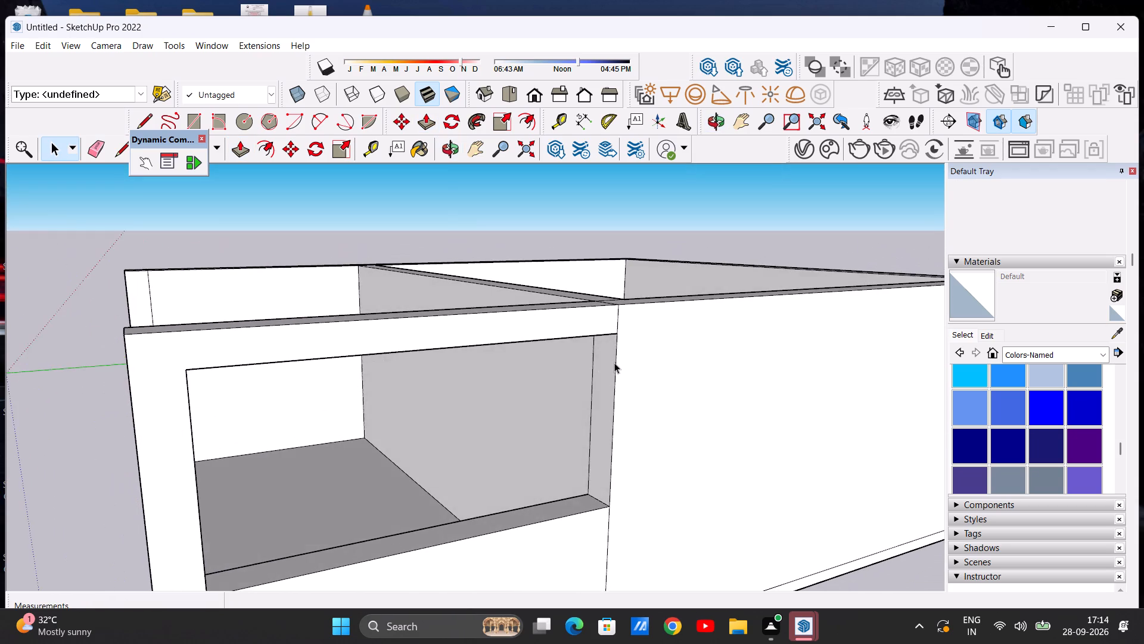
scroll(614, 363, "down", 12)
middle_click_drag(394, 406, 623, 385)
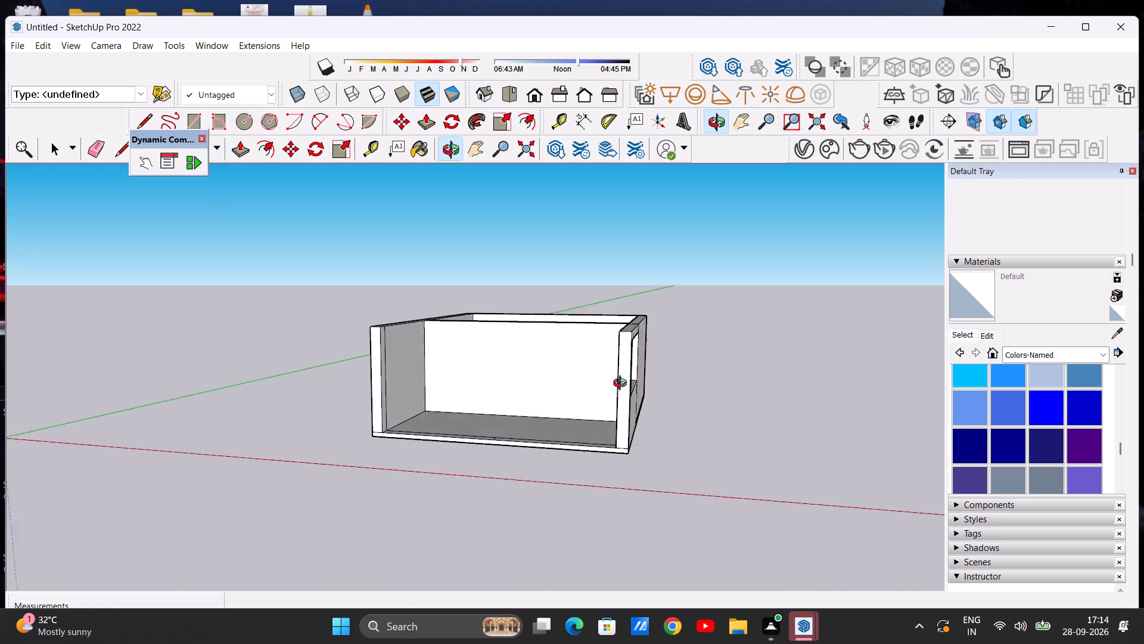
Examine the whole building from the front and from above, including the partition wall and the opening above the low side wall.
middle_click_drag(623, 385, 683, 380)
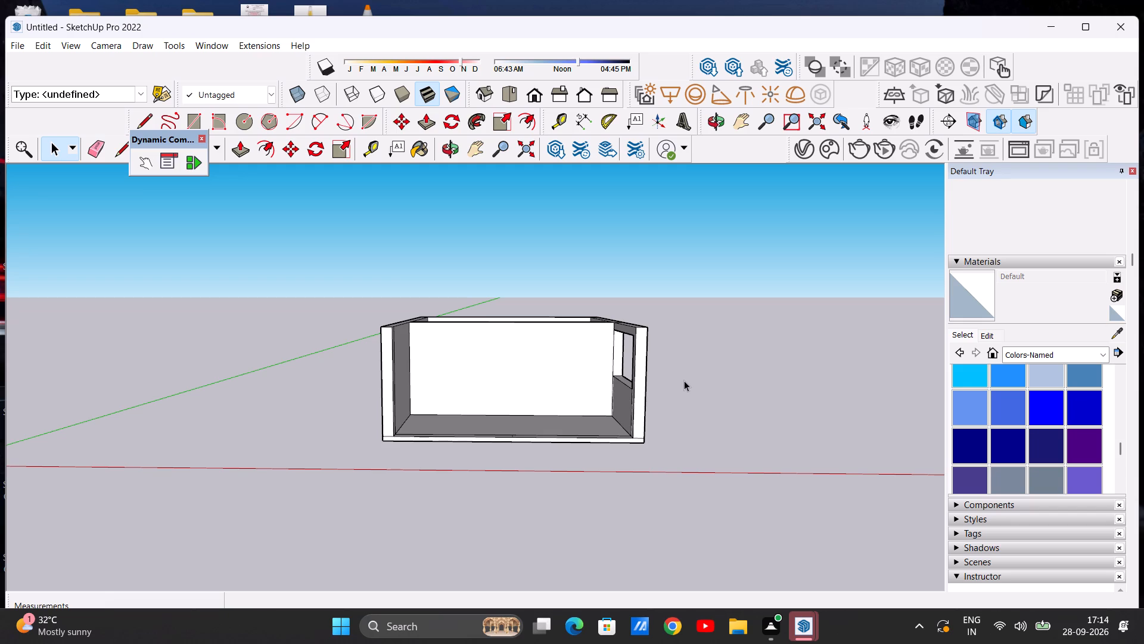
key("space")
scroll(589, 371, "down", 5)
middle_click_drag(548, 389, 522, 448)
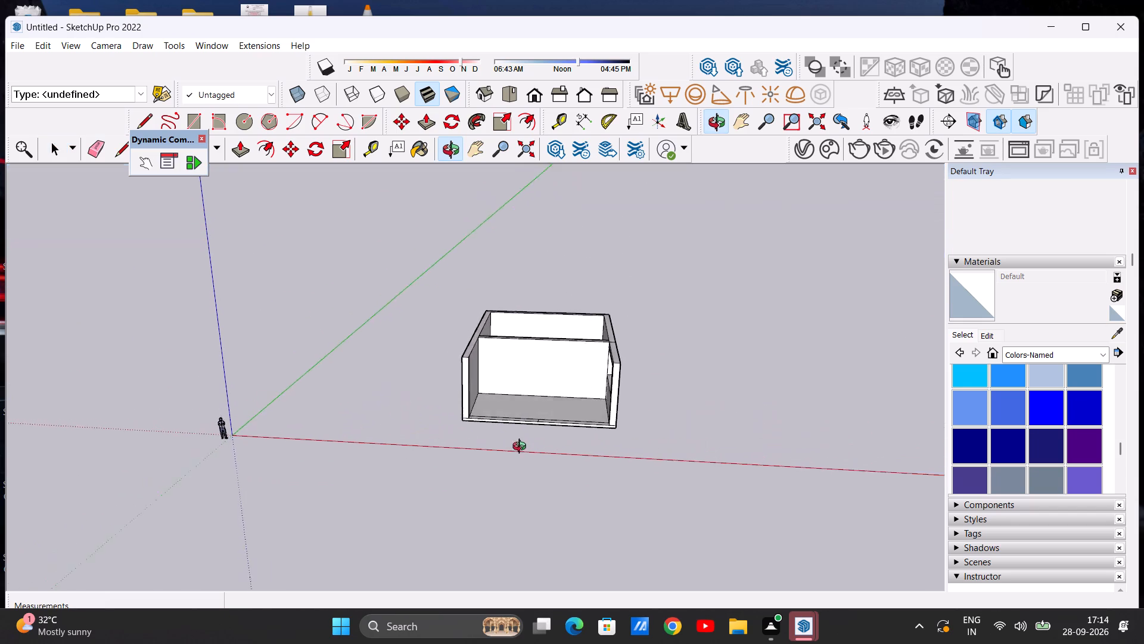
middle_click_drag(522, 448, 530, 487)
scroll(546, 377, "up", 7)
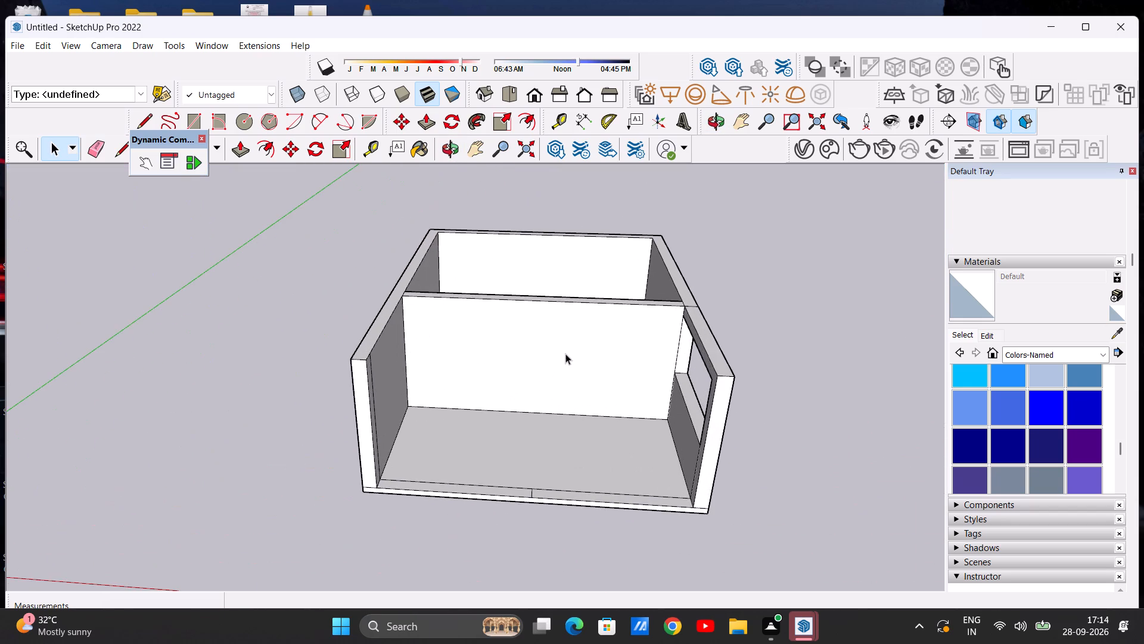
scroll(565, 354, "down", 4)
middle_click_drag(568, 374, 568, 495)
scroll(567, 470, "up", 2)
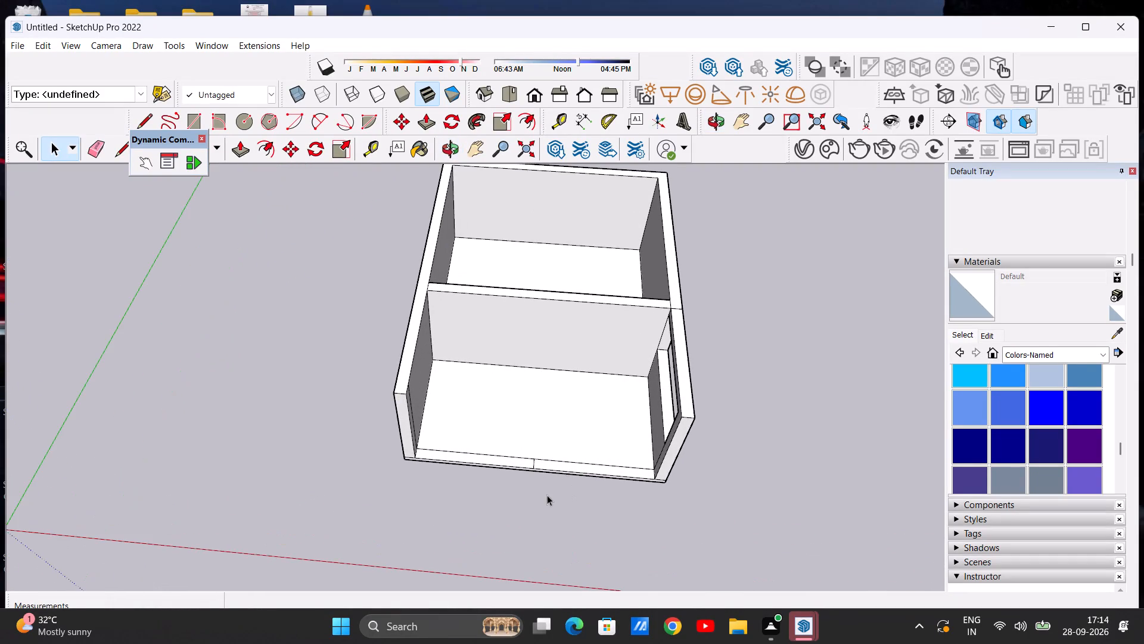
middle_click_drag(547, 495, 561, 316)
scroll(545, 373, "up", 5)
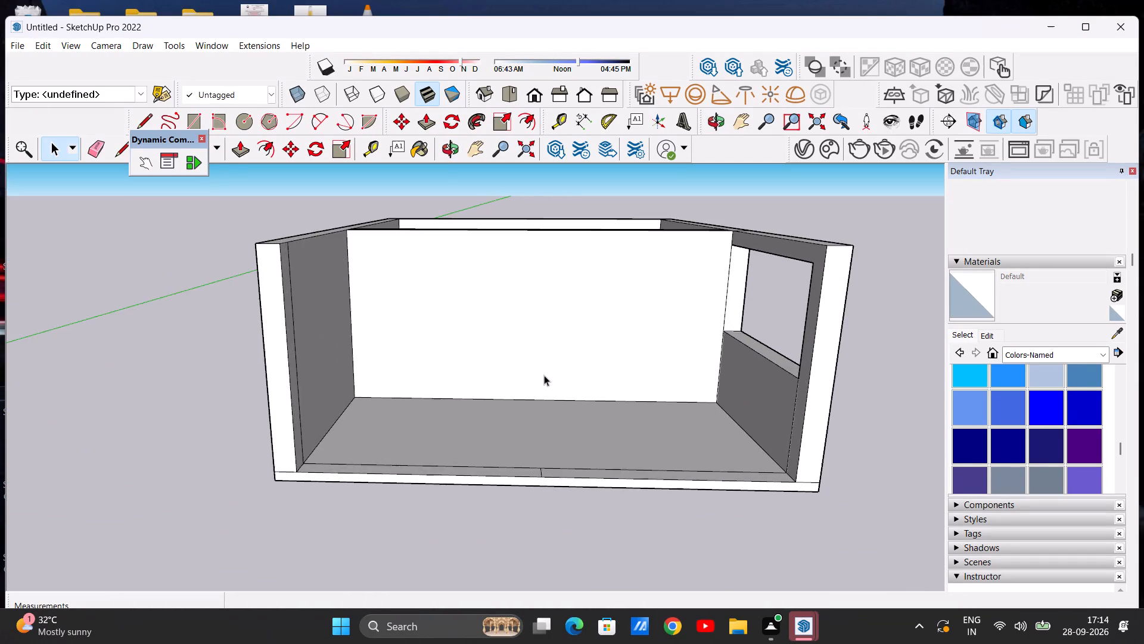
scroll(544, 375, "down", 6)
middle_click_drag(560, 388, 564, 355)
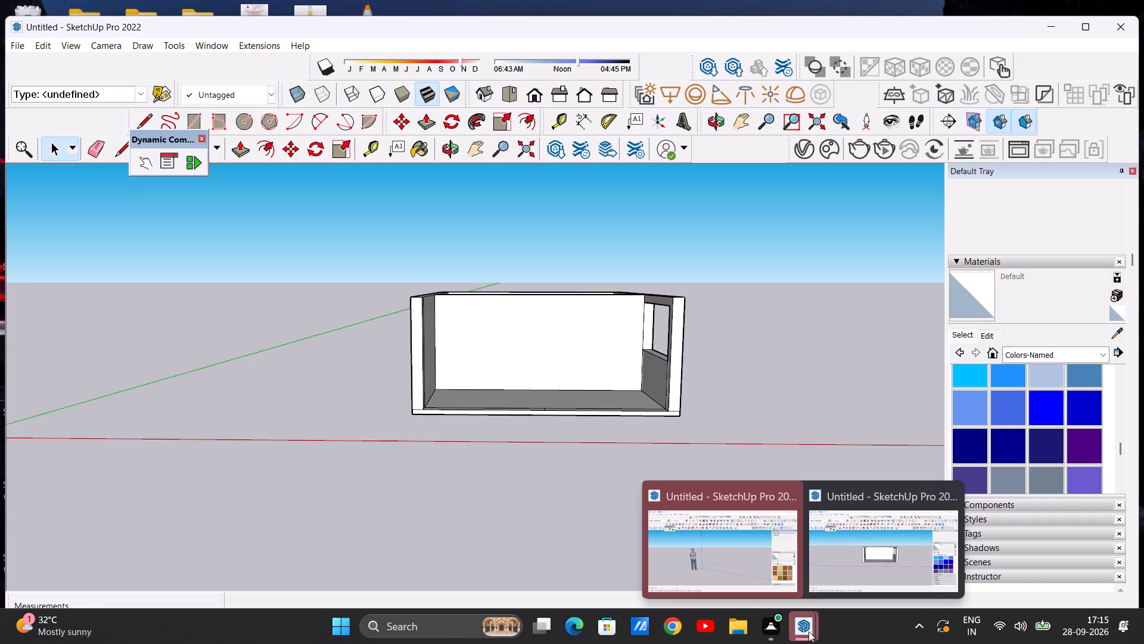
left_click(847, 550)
scroll(494, 405, "down", 2)
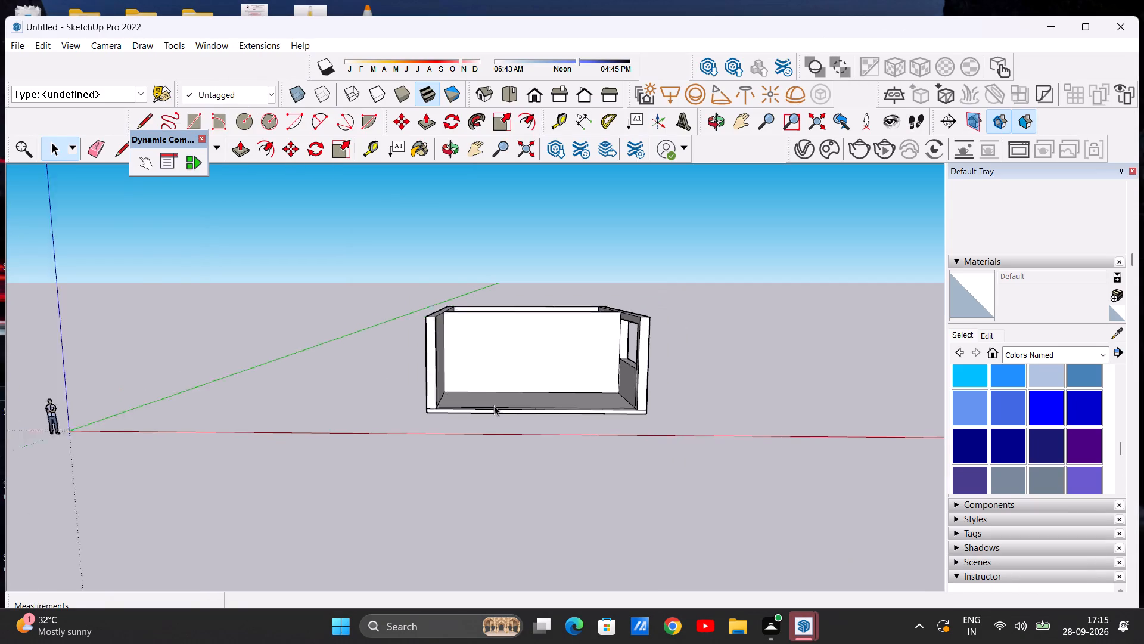
scroll(494, 405, "down", 3)
scroll(629, 354, "up", 7)
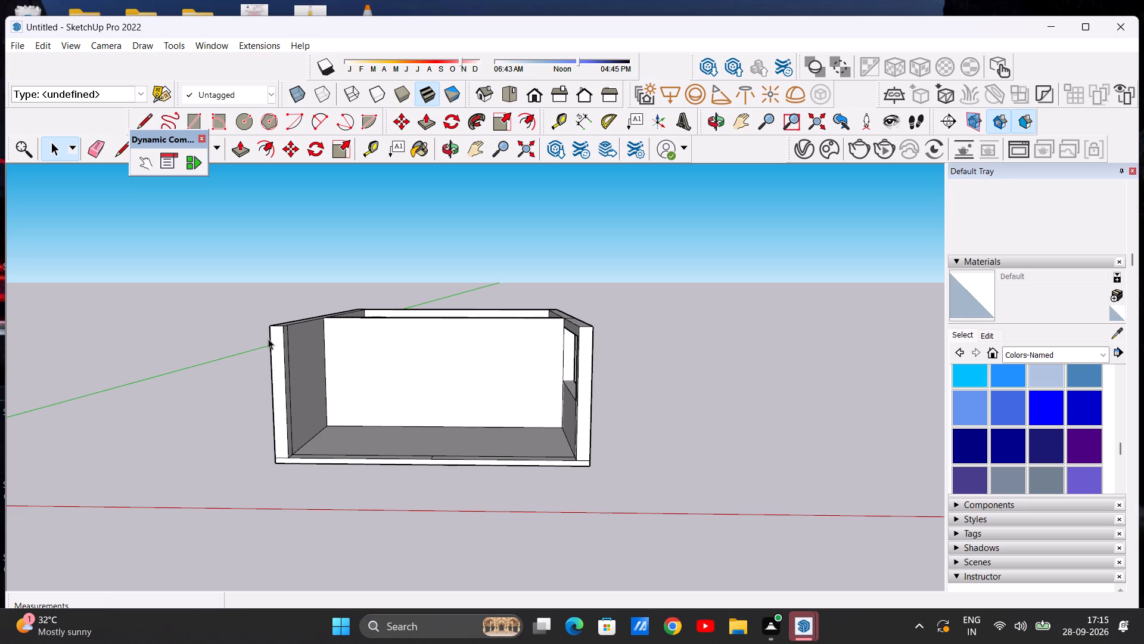
scroll(268, 339, "down", 7)
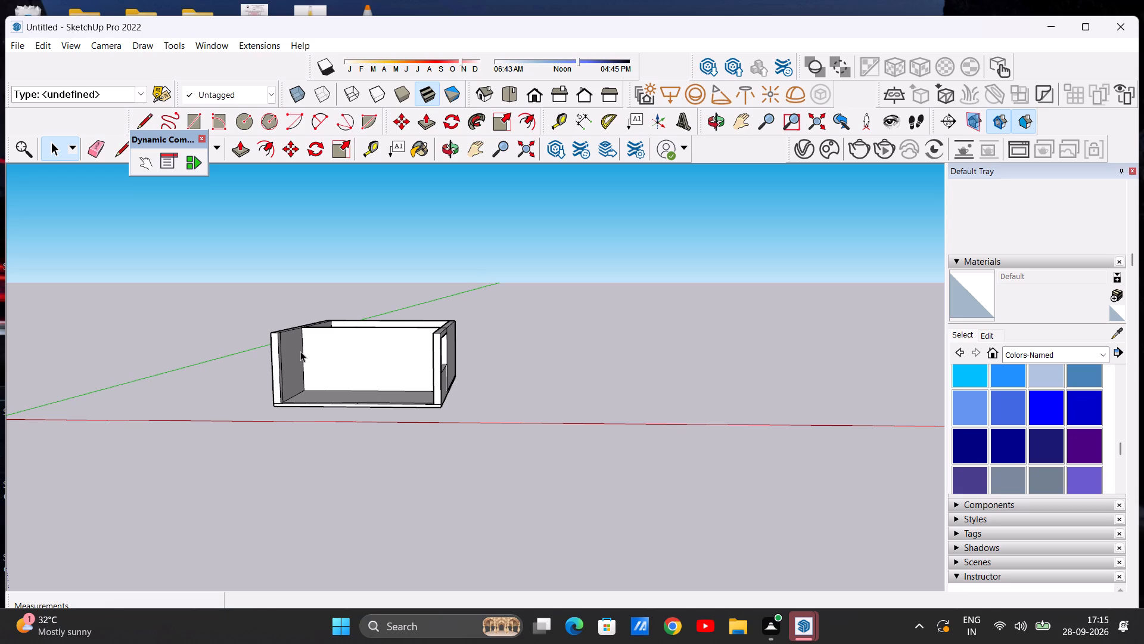
scroll(310, 343, "down", 5)
scroll(300, 352, "up", 9)
middle_click_drag(355, 357, 418, 361)
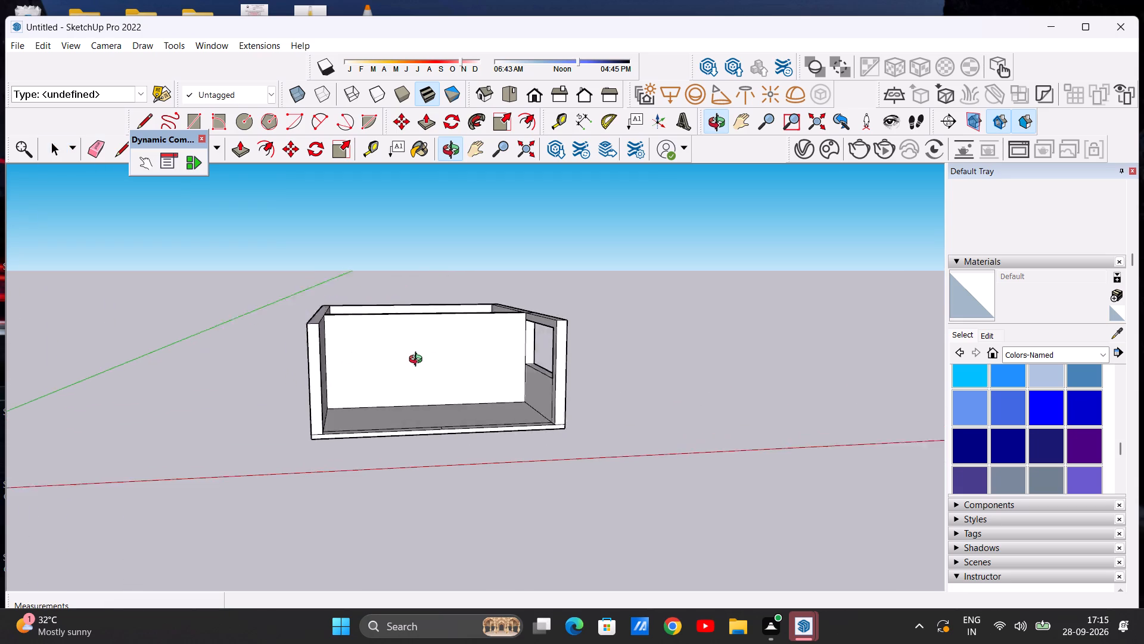
middle_click_drag(418, 361, 403, 387)
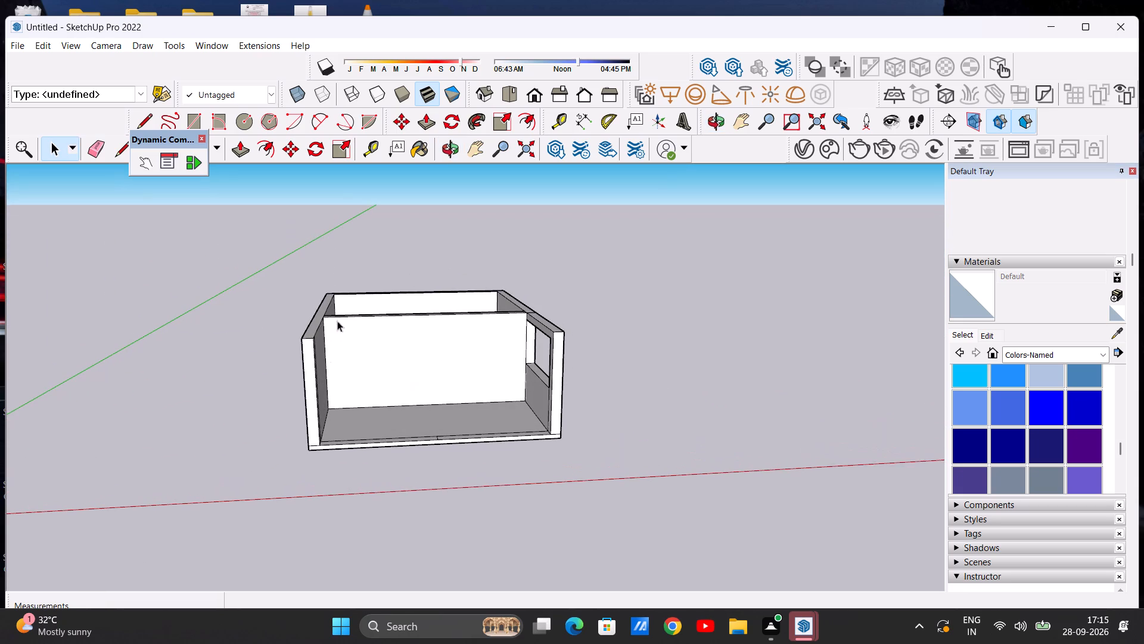
In Front view, draw a door rectangle about 9' 9" wide and 15' 4" high on the partition, starting on its bottom edge.
left_click(538, 94)
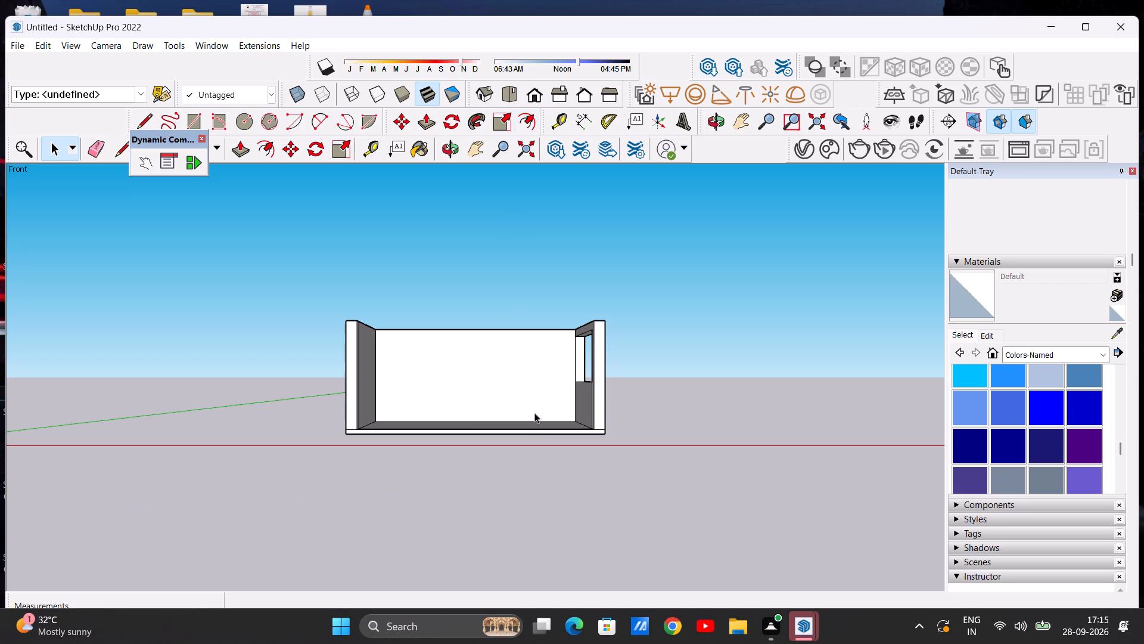
scroll(559, 325, "up", 7)
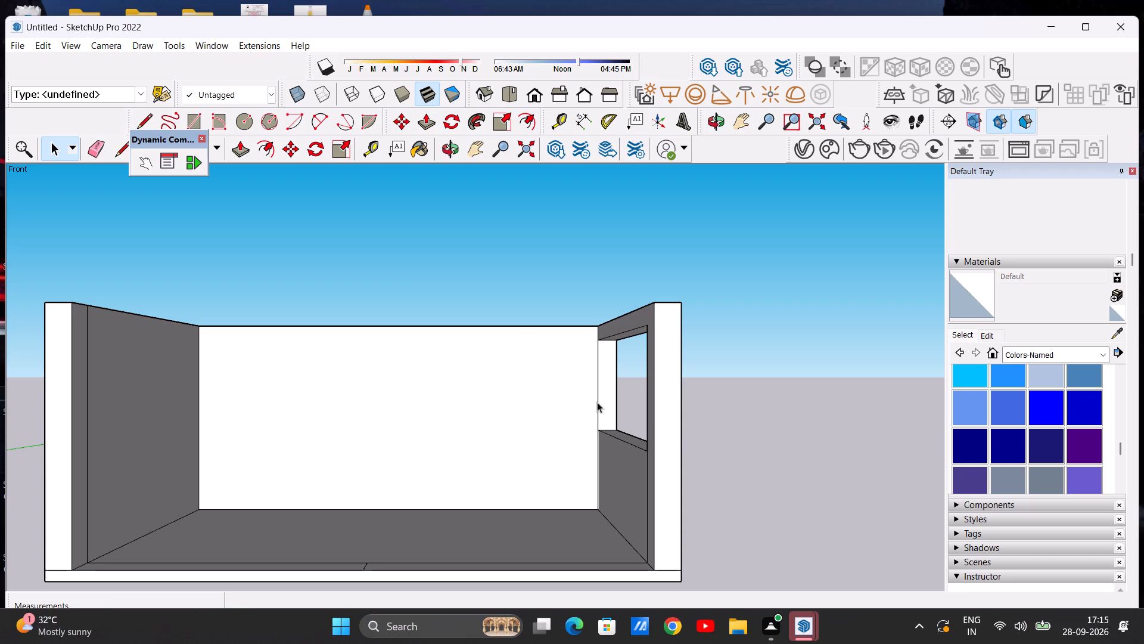
left_click(195, 118)
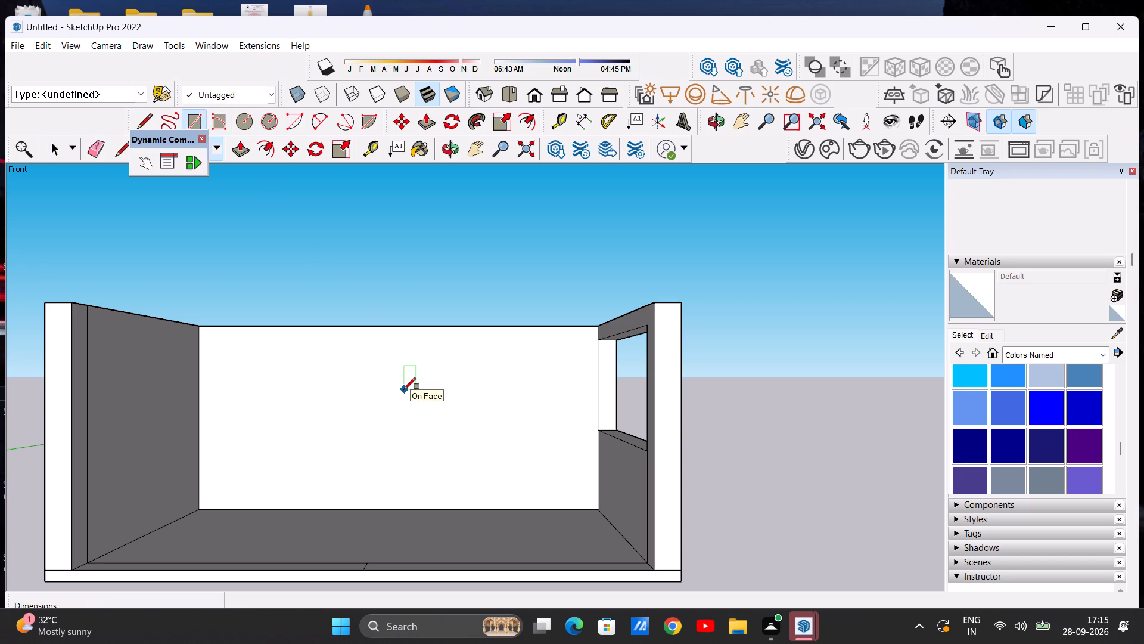
left_click(451, 506)
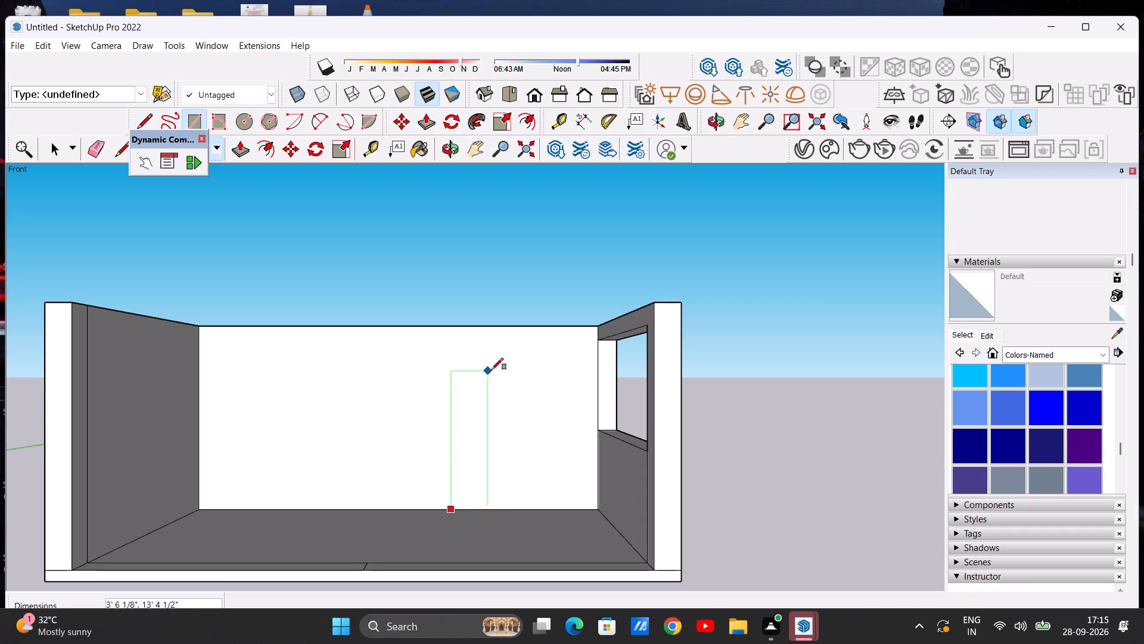
left_click(552, 350)
key("space")
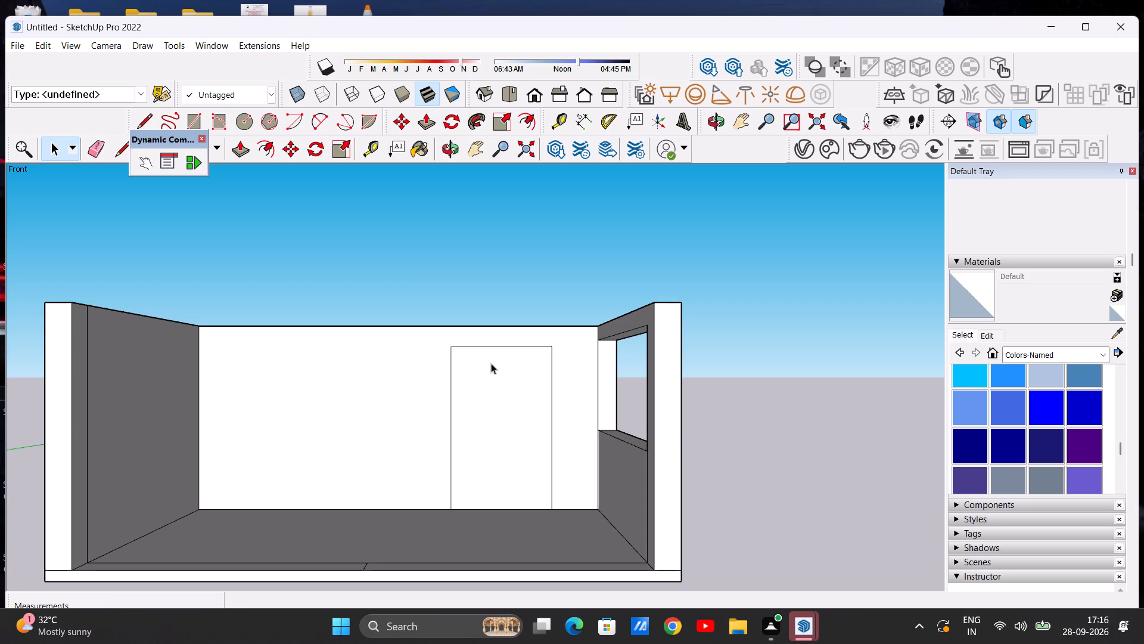
Push/Pull the door rectangle about 1' 9" through the partition's thickness to cut a doorway.
scroll(466, 469, "down", 4)
scroll(496, 402, "up", 6)
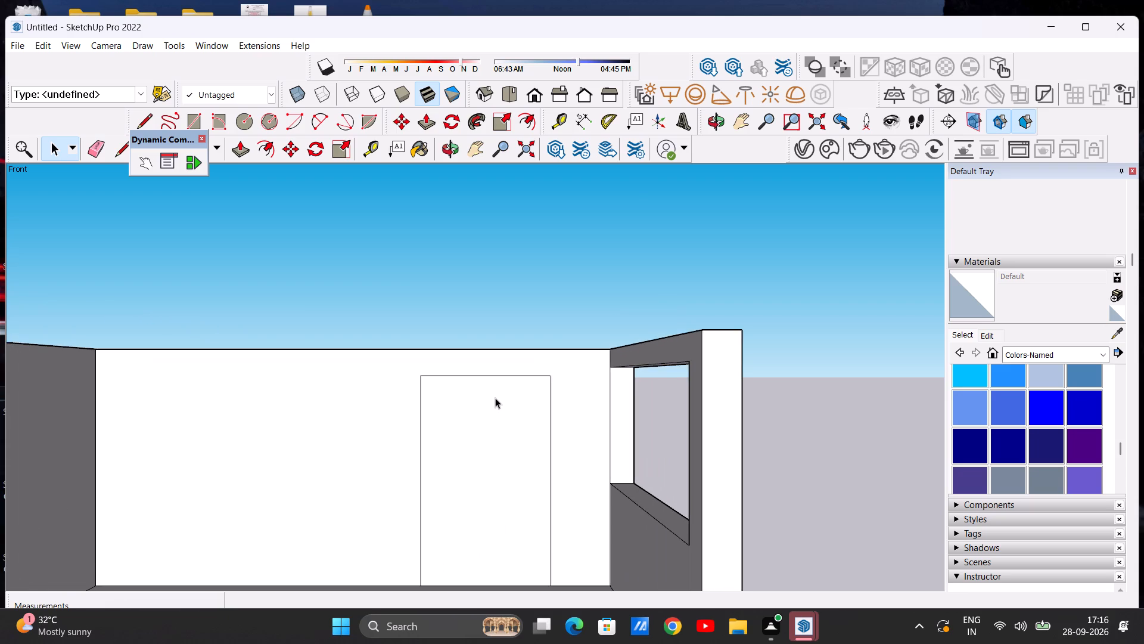
middle_click_drag(494, 398, 423, 431)
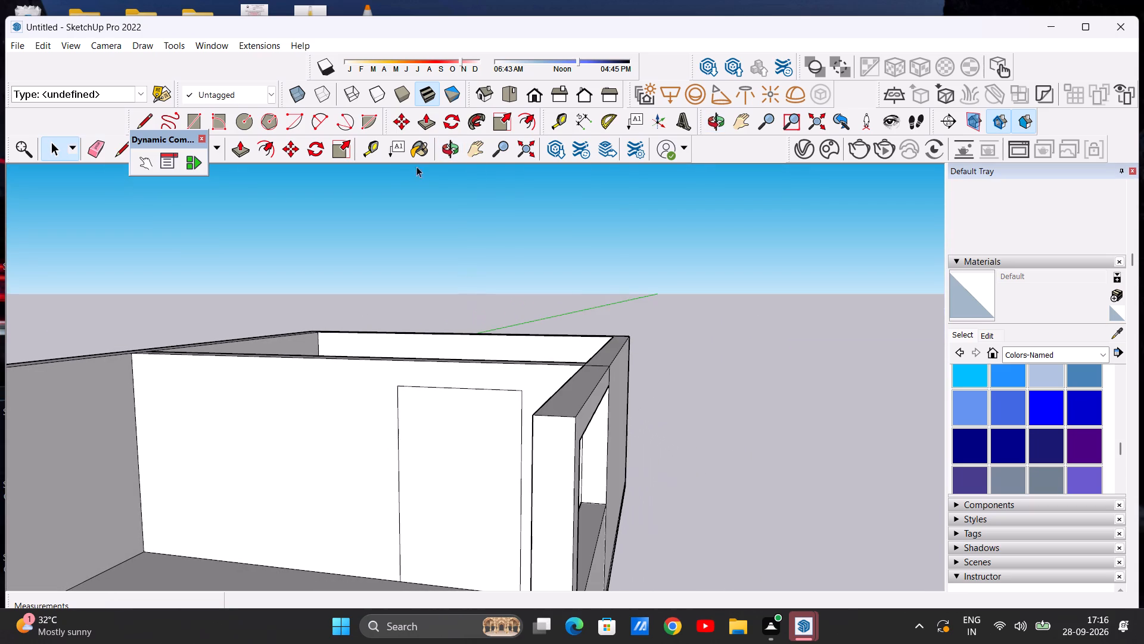
left_click(240, 154)
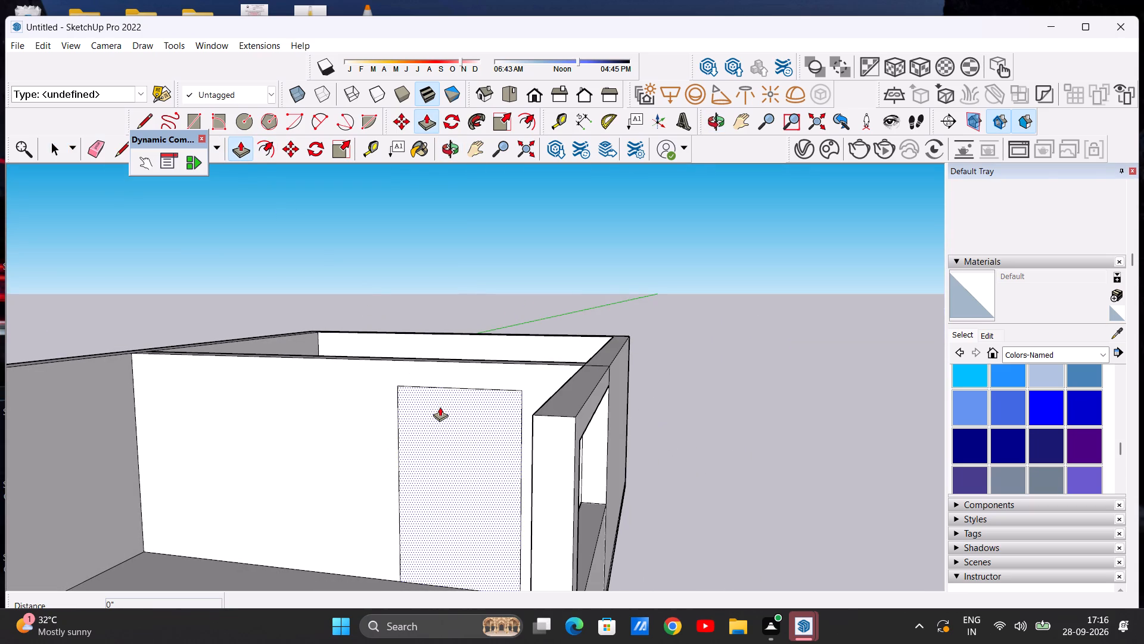
left_click(440, 407)
middle_click_drag(490, 356, 465, 405)
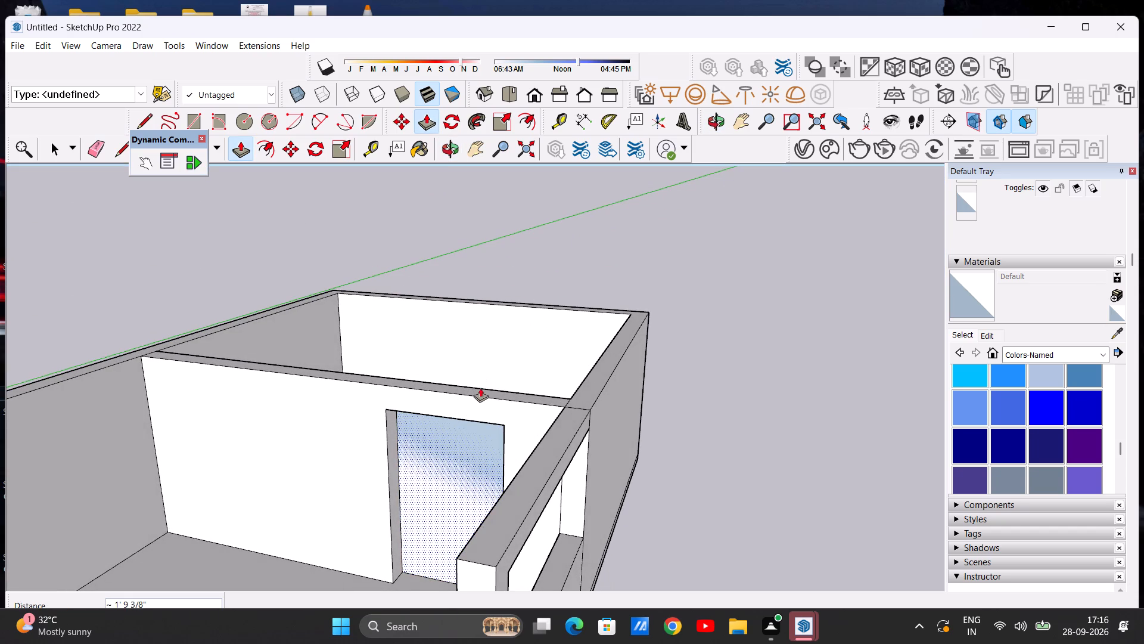
left_click(468, 385)
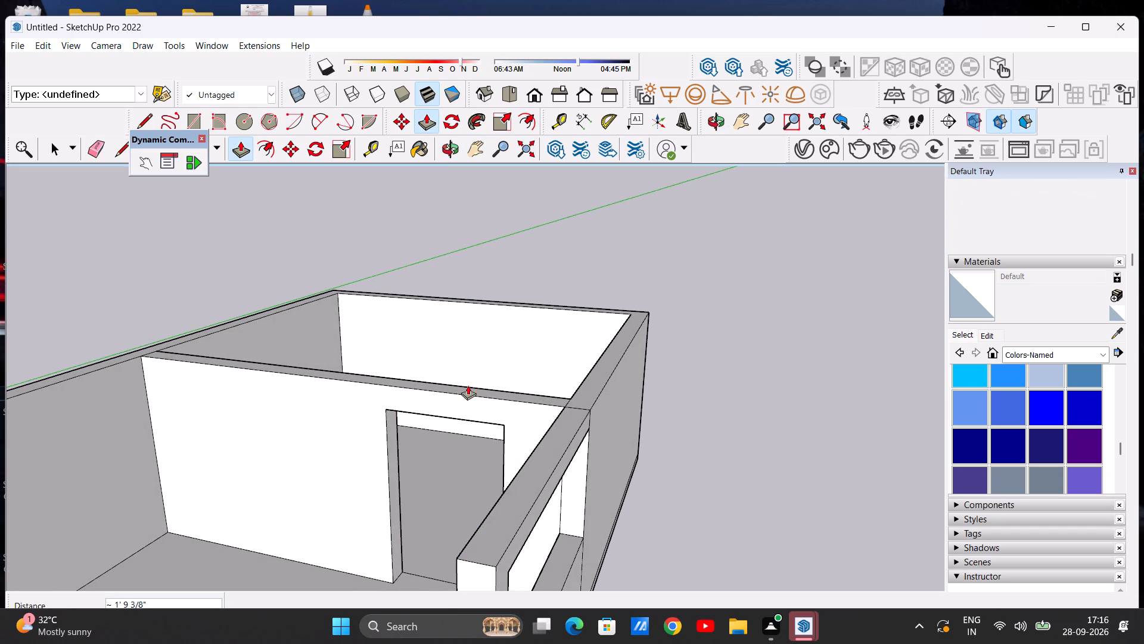
key("space")
Draw a line about 9' 9" long along the doorway's top front edge, from corner to corner.
middle_click_drag(279, 420, 369, 348)
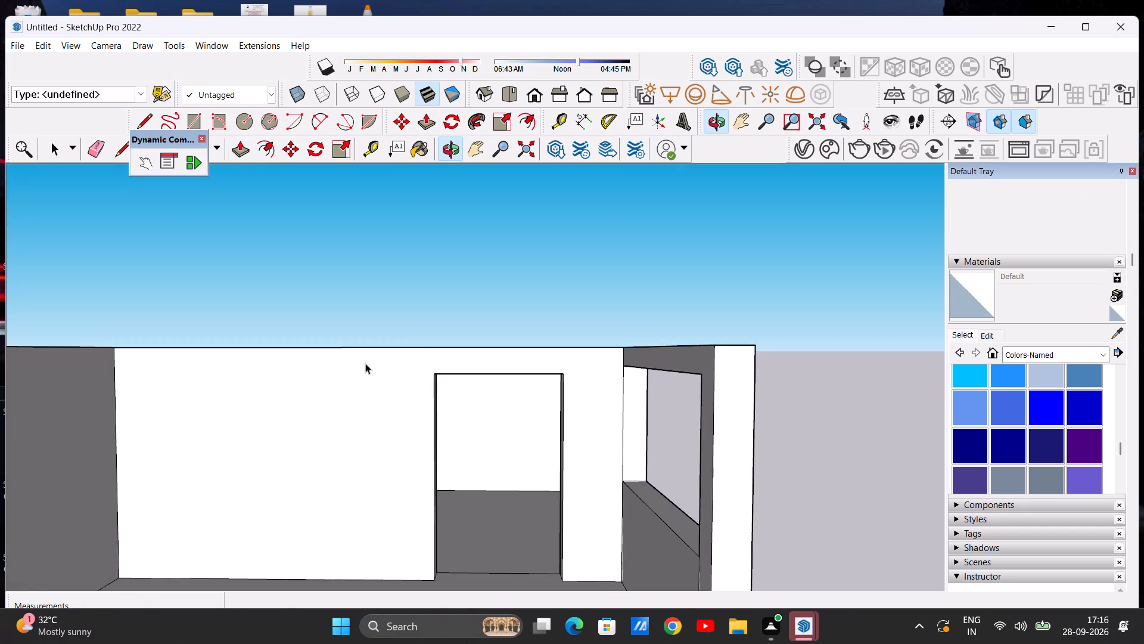
scroll(330, 408, "down", 8)
scroll(443, 391, "up", 6)
middle_click_drag(341, 408, 356, 403)
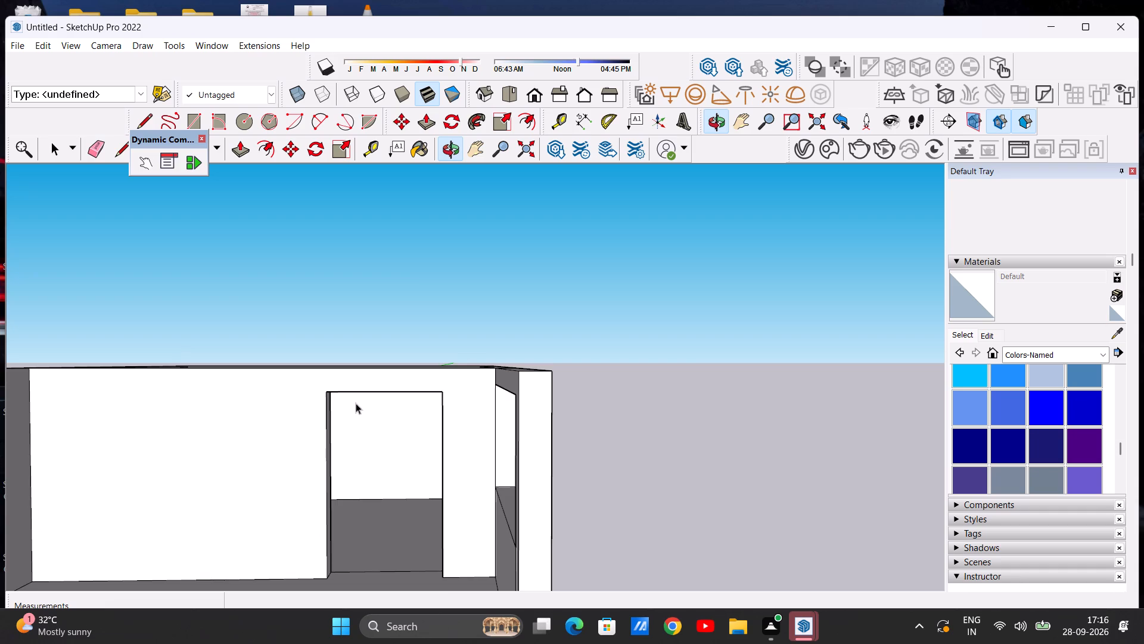
scroll(356, 403, "down", 10)
scroll(370, 408, "up", 7)
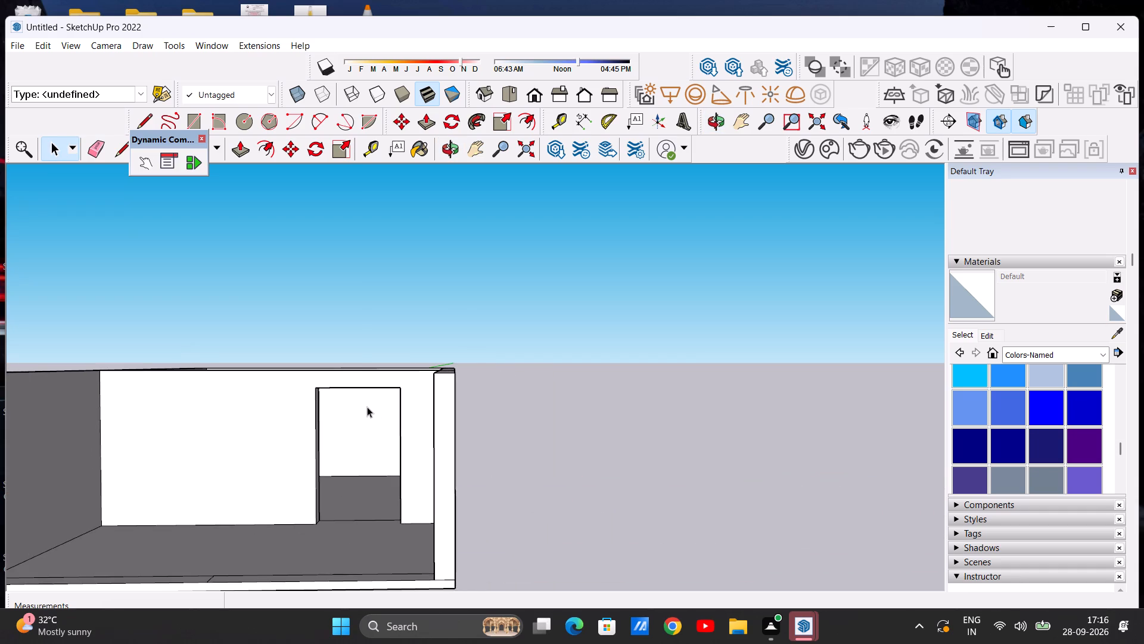
scroll(366, 407, "up", 2)
middle_click_drag(363, 460, 359, 447)
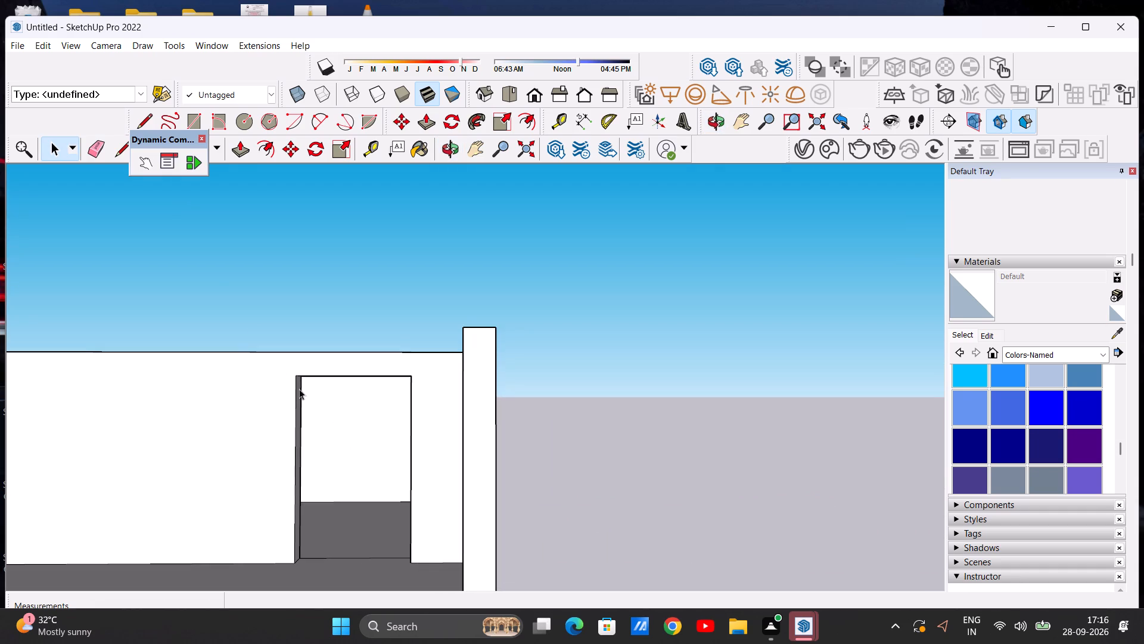
left_click(145, 122)
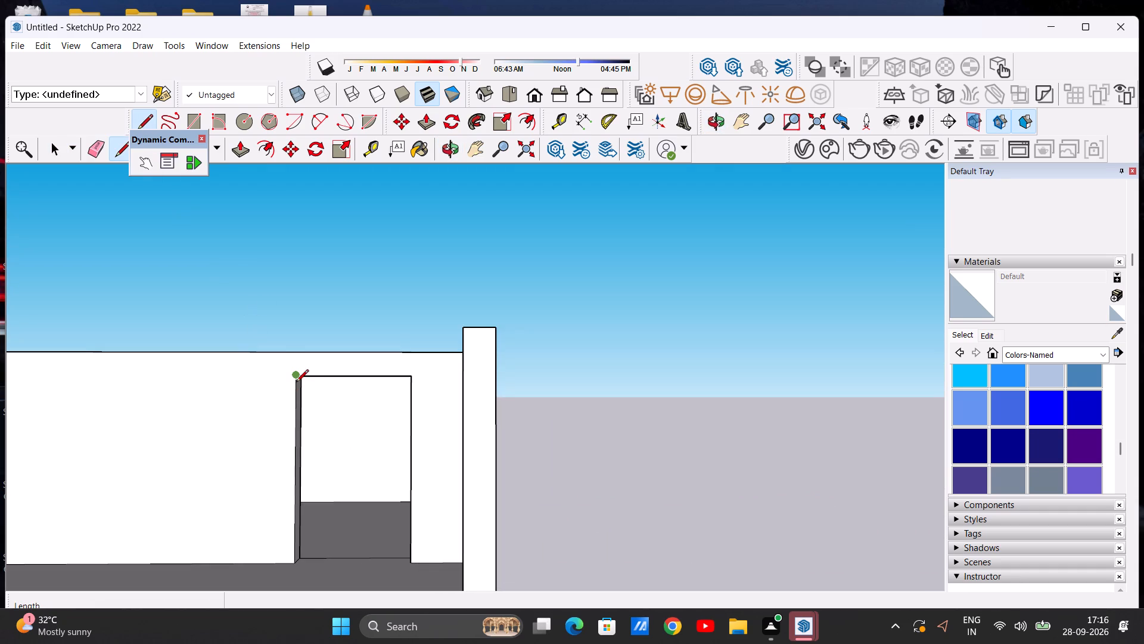
left_click(296, 382)
left_click(411, 379)
Draw a line along the floor between the doorway's two front bottom corners to cap the opening with a face.
scroll(381, 441, "down", 3)
middle_click_drag(362, 534, 350, 620)
scroll(344, 503, "up", 3)
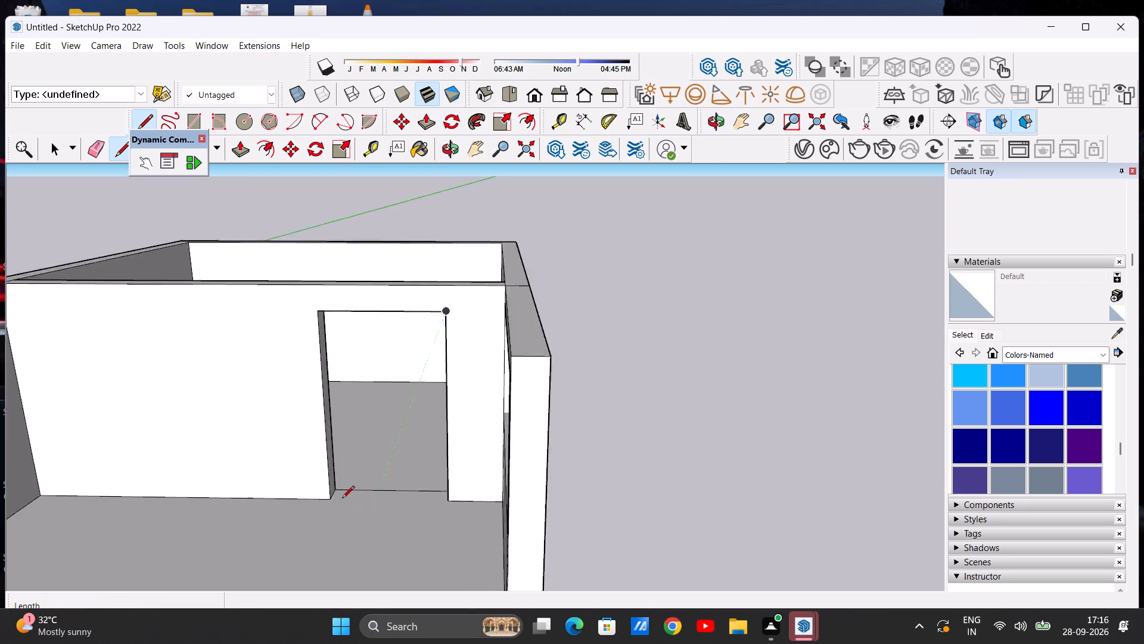
scroll(342, 499, "up", 8)
left_click(325, 501)
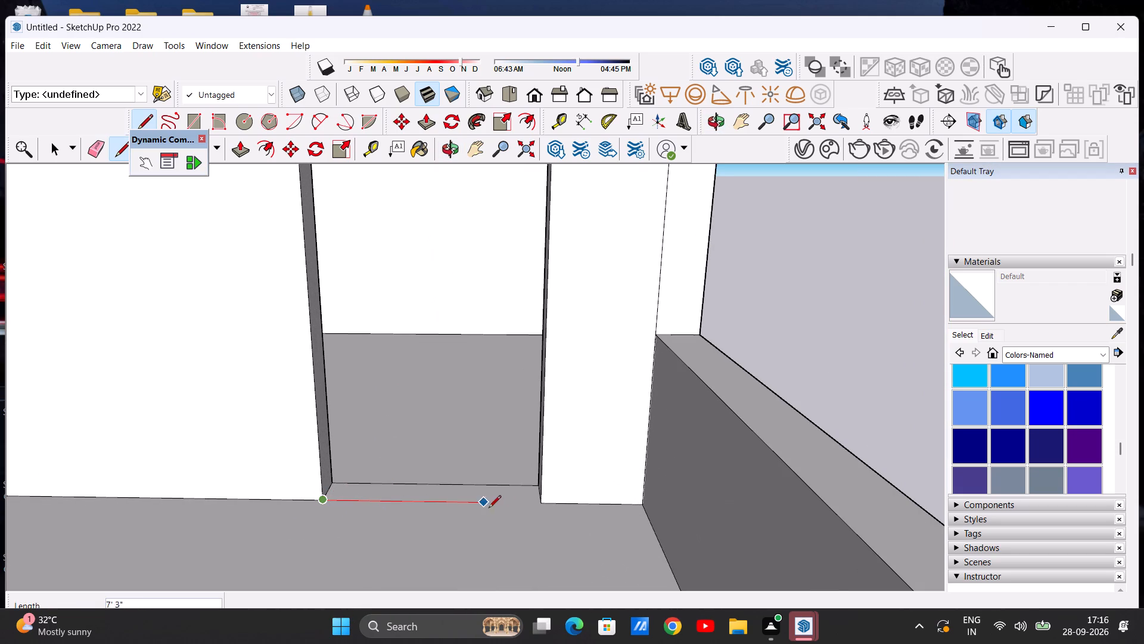
left_click(538, 502)
key("space")
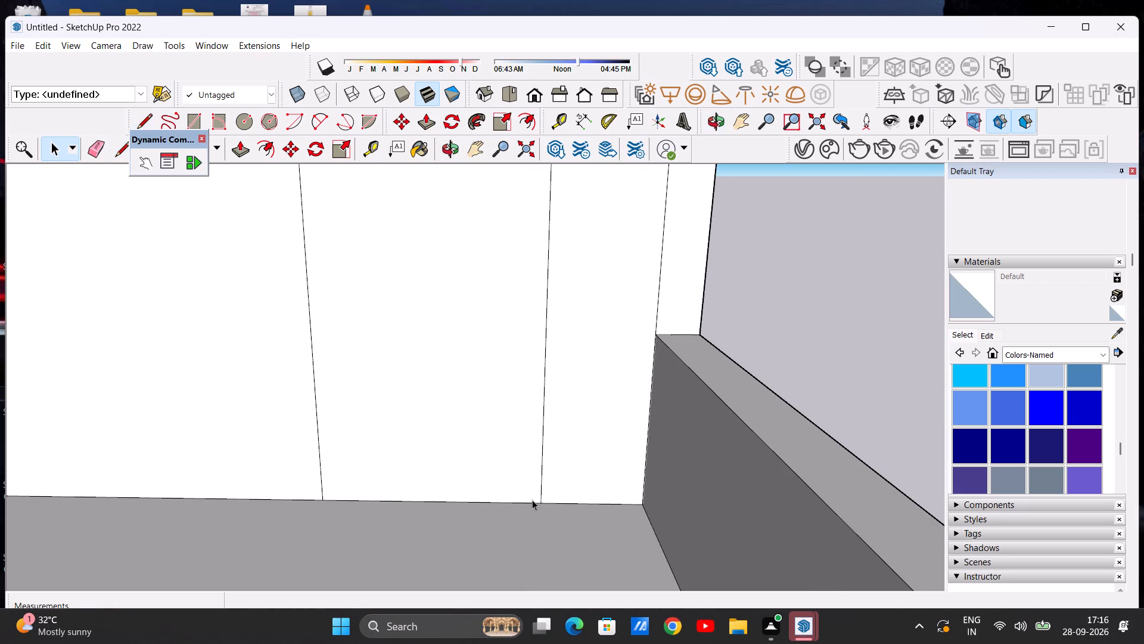
Offset the door face's outline inward about 1' 3".
scroll(599, 494, "down", 7)
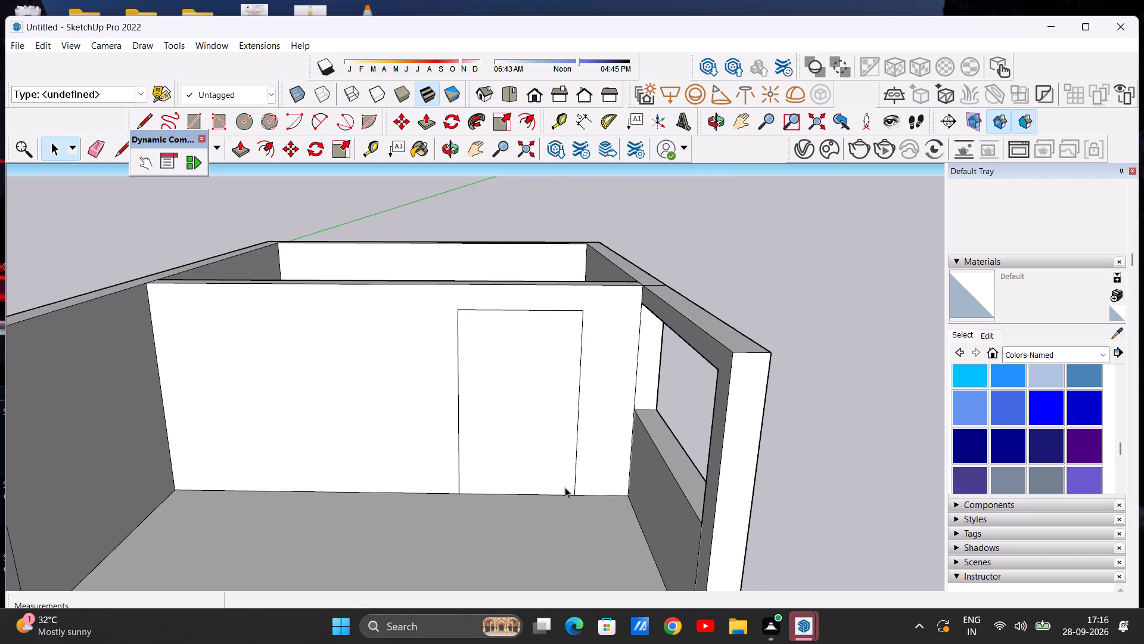
middle_click_drag(546, 472, 539, 404)
scroll(536, 371, "up", 1)
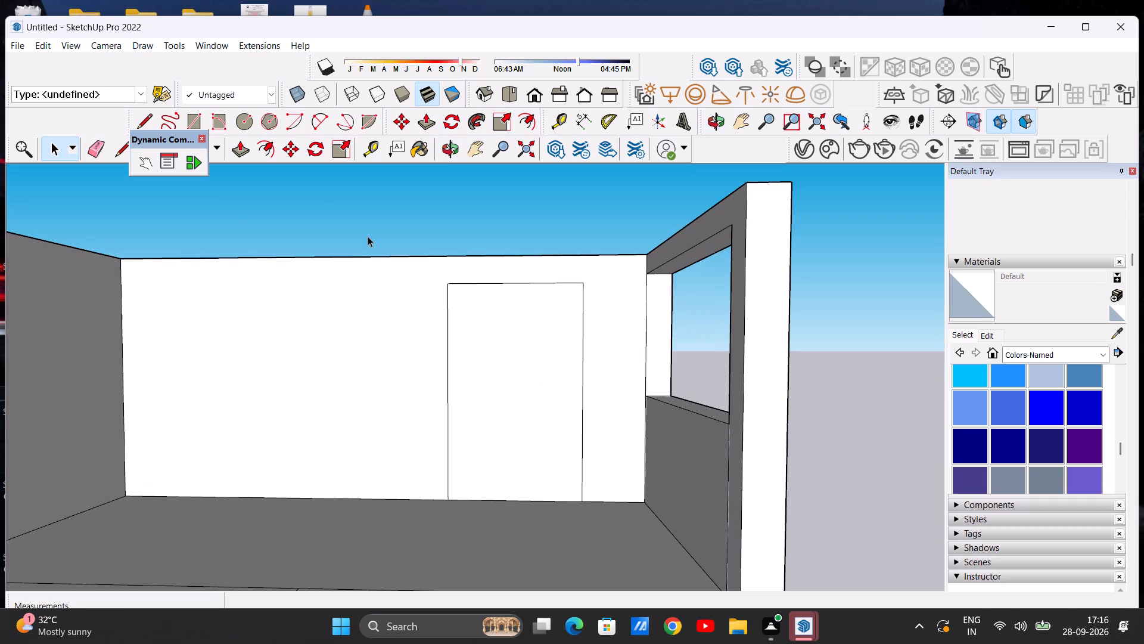
left_click(263, 144)
left_click(511, 305)
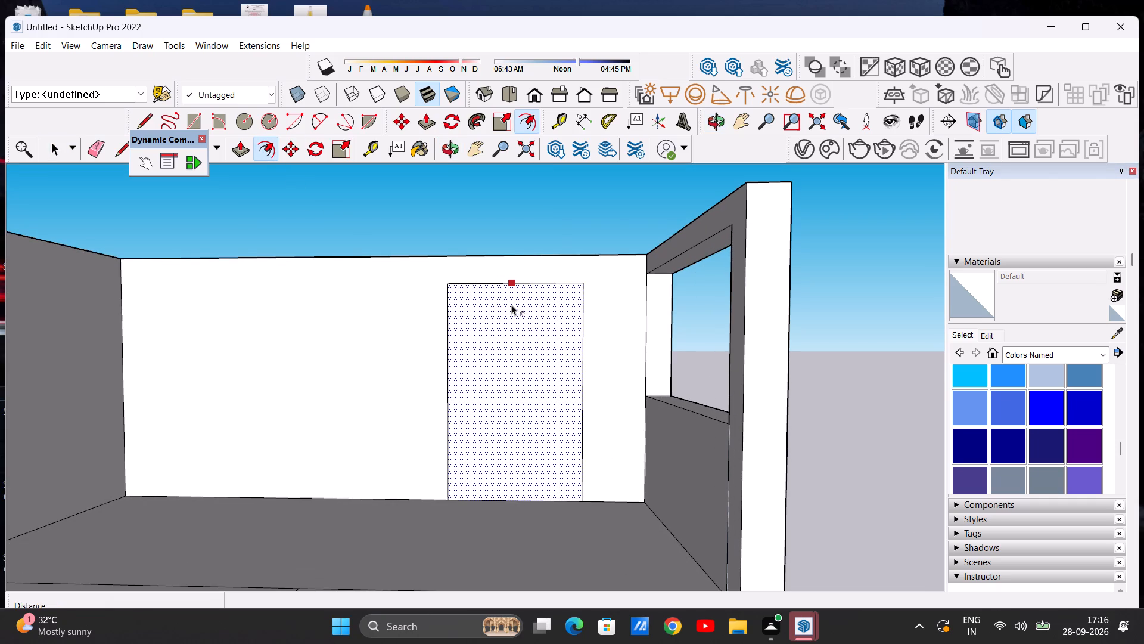
left_click(511, 301)
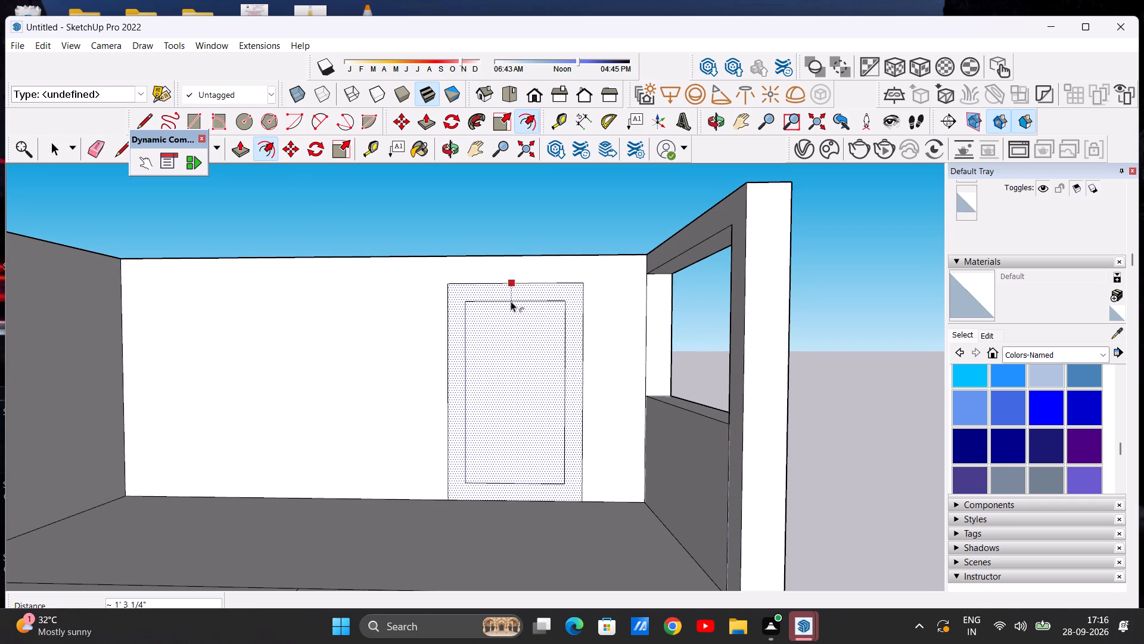
key("space")
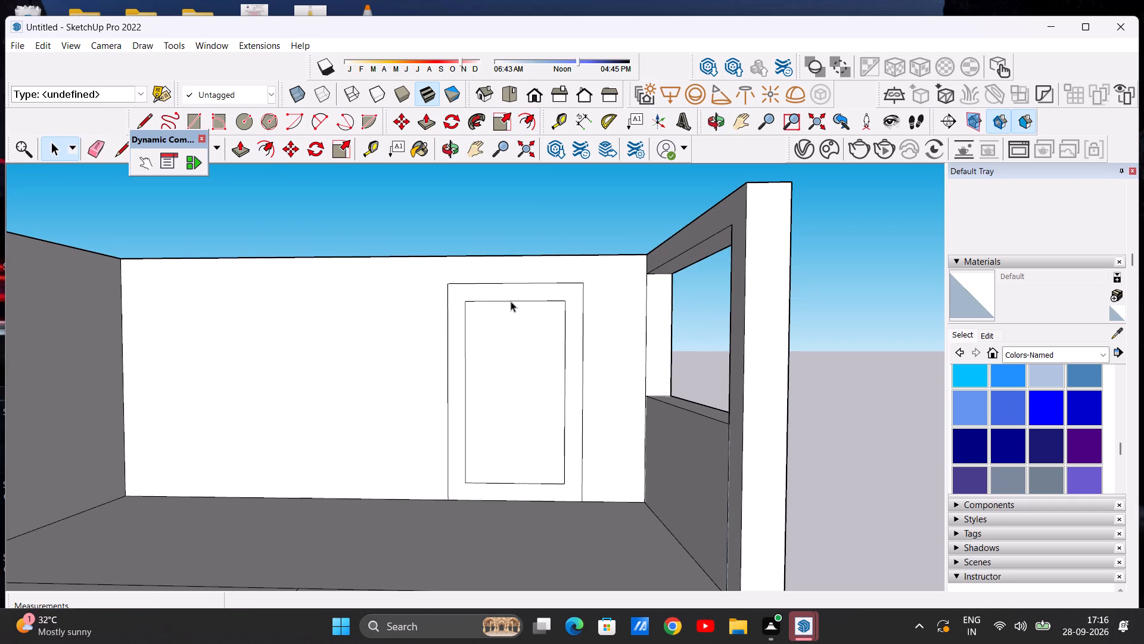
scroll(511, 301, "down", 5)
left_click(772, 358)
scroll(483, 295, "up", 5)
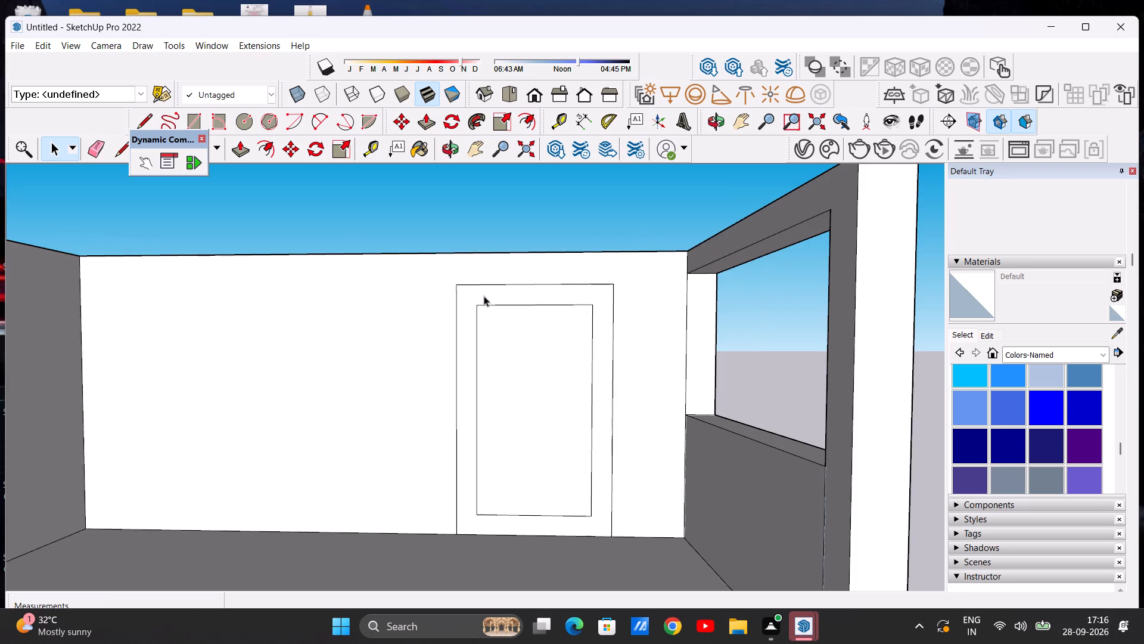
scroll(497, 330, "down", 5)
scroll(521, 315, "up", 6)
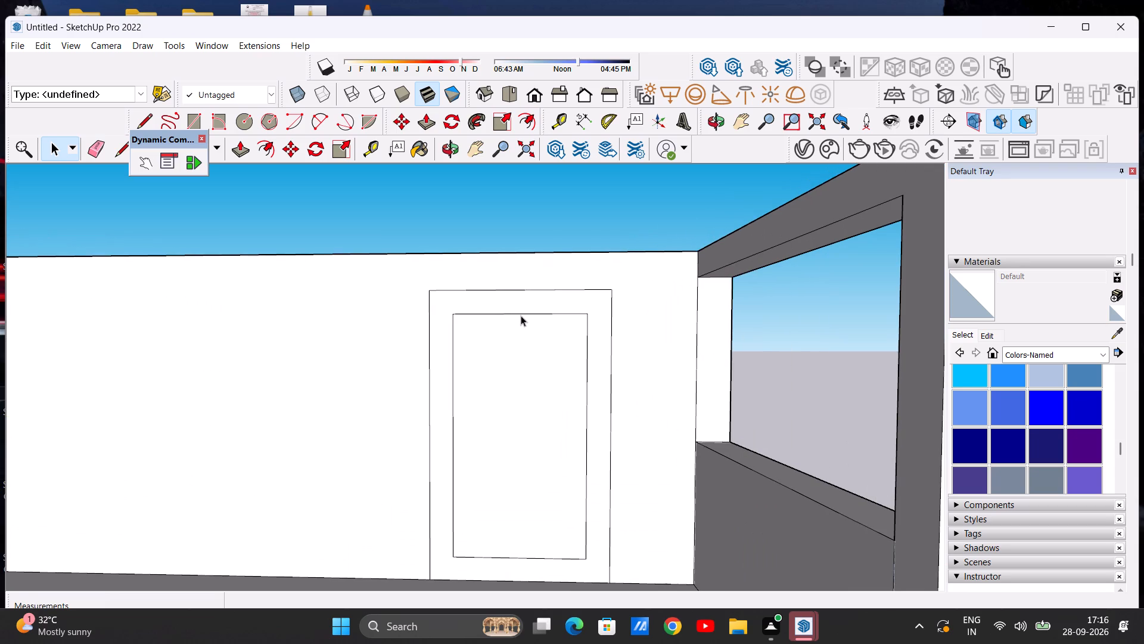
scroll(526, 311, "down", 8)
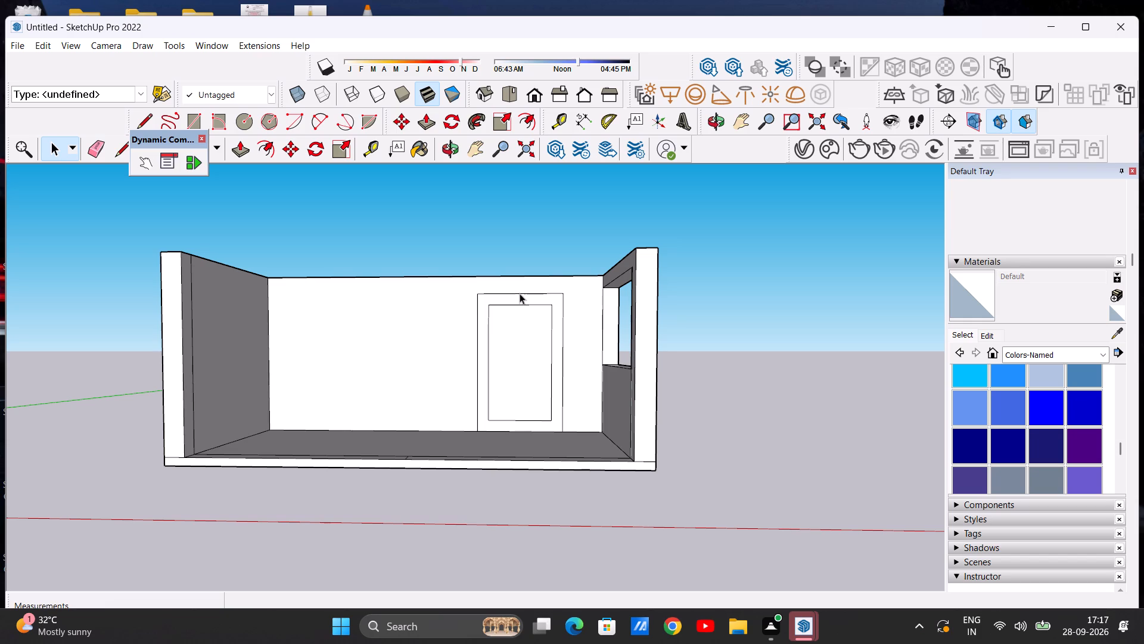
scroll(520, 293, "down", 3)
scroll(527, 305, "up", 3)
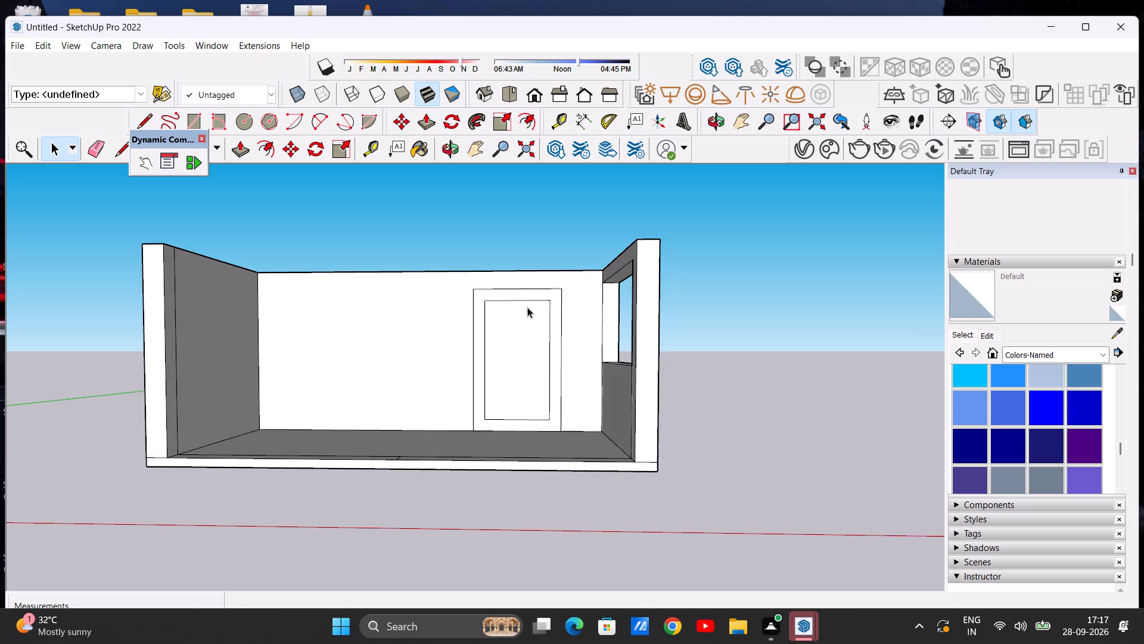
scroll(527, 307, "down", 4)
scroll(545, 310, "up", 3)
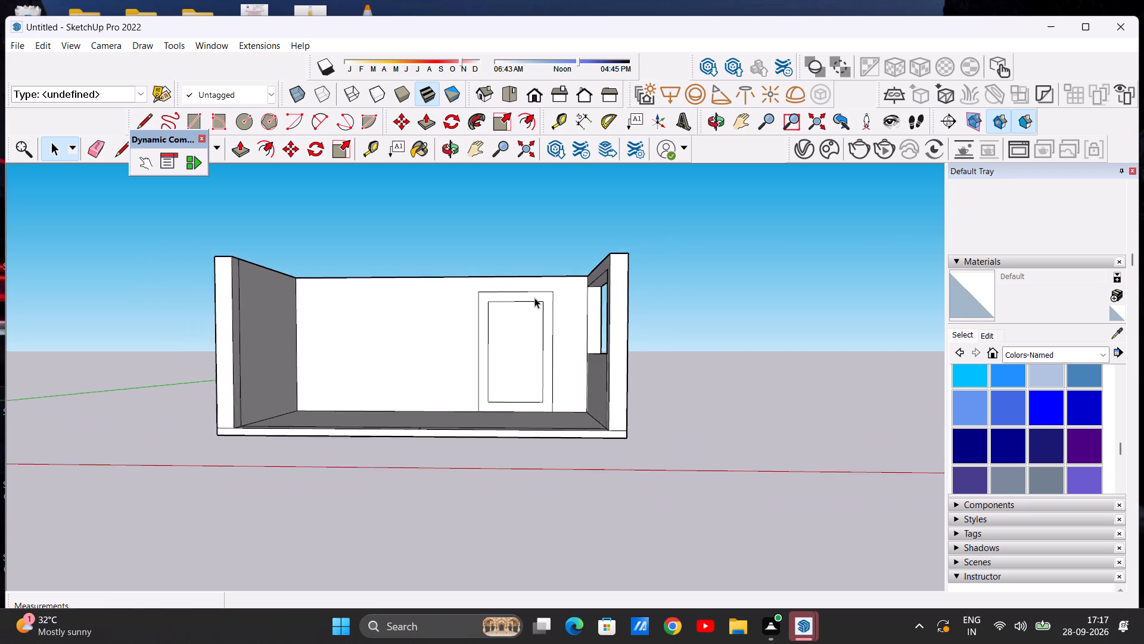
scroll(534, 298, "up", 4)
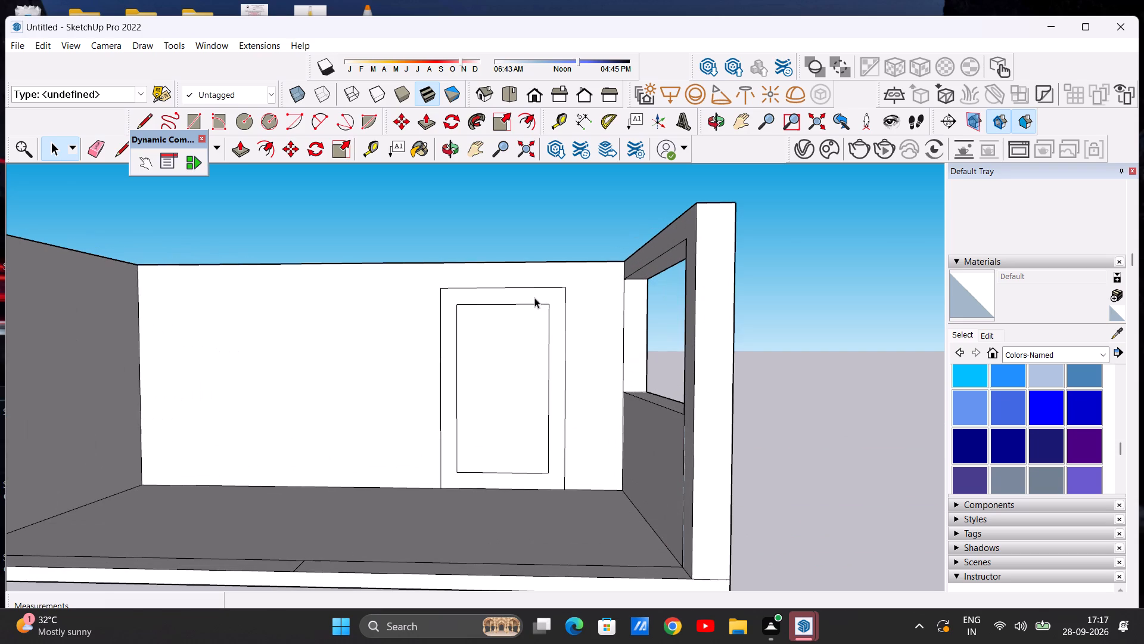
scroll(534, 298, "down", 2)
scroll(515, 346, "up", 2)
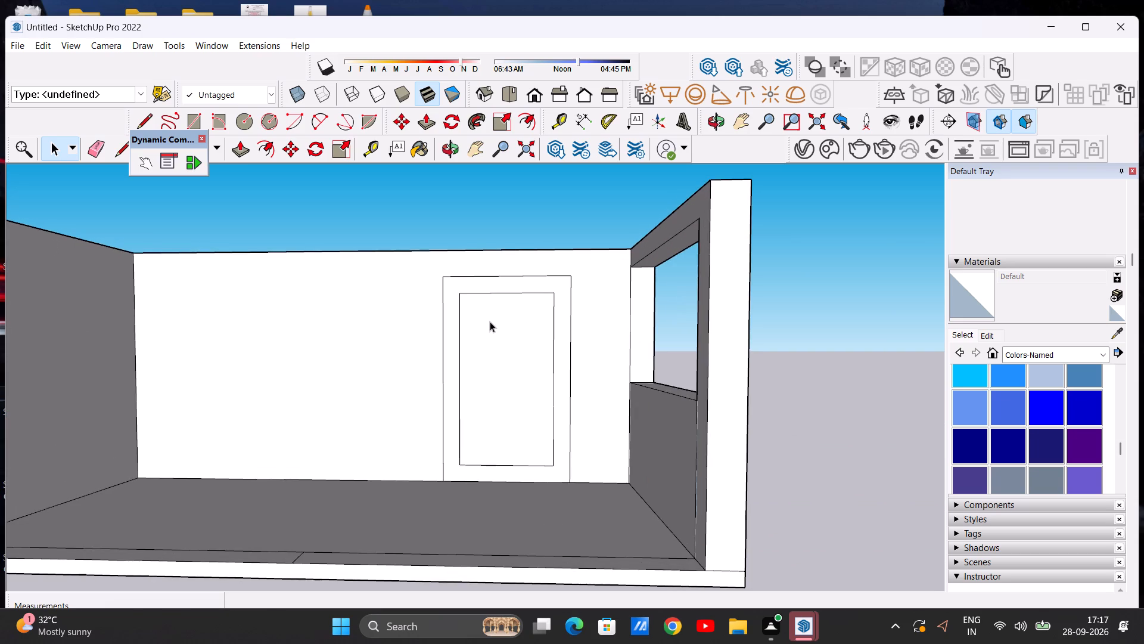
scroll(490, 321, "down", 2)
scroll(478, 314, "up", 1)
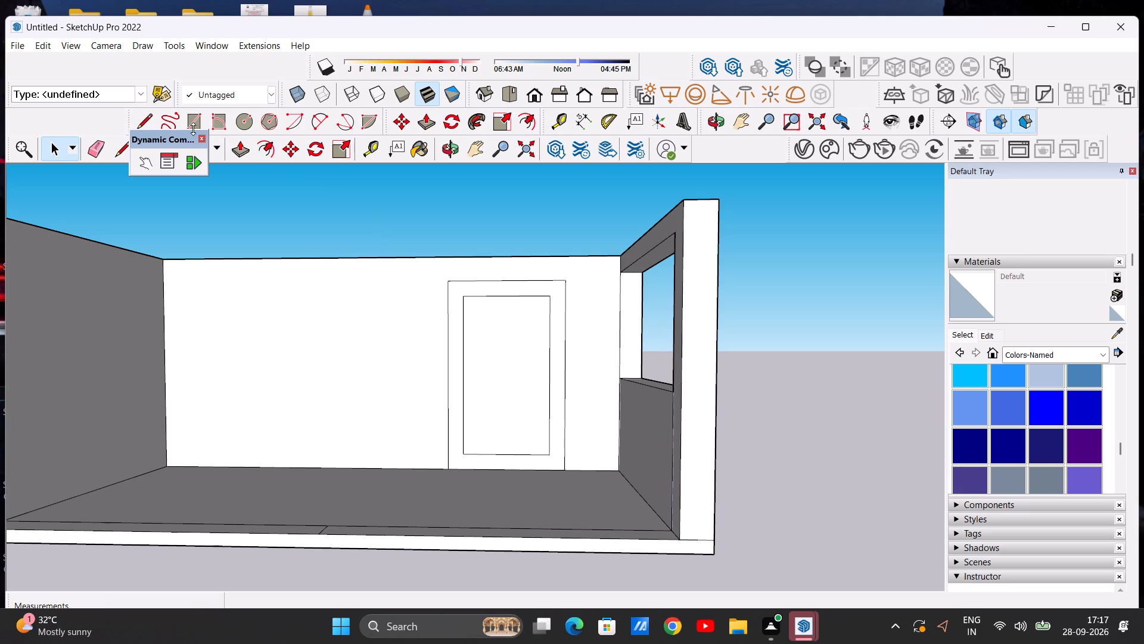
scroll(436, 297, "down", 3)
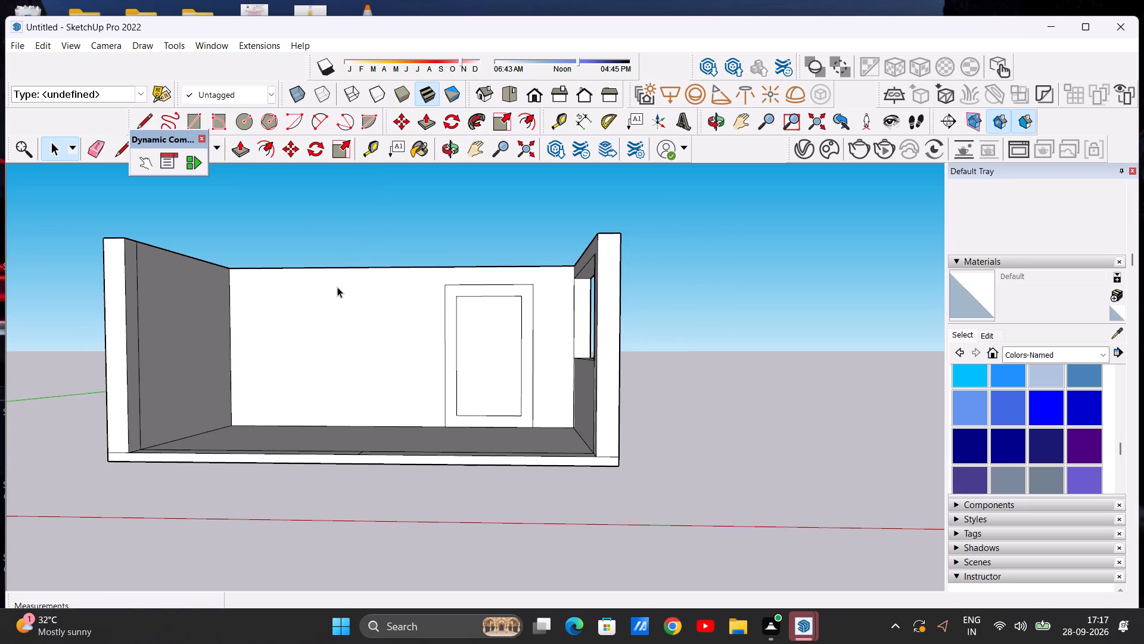
From the front view, draw a window rectangle about 9' 2" by 8' 6" on the partition beside the door.
middle_click_drag(335, 314, 358, 324)
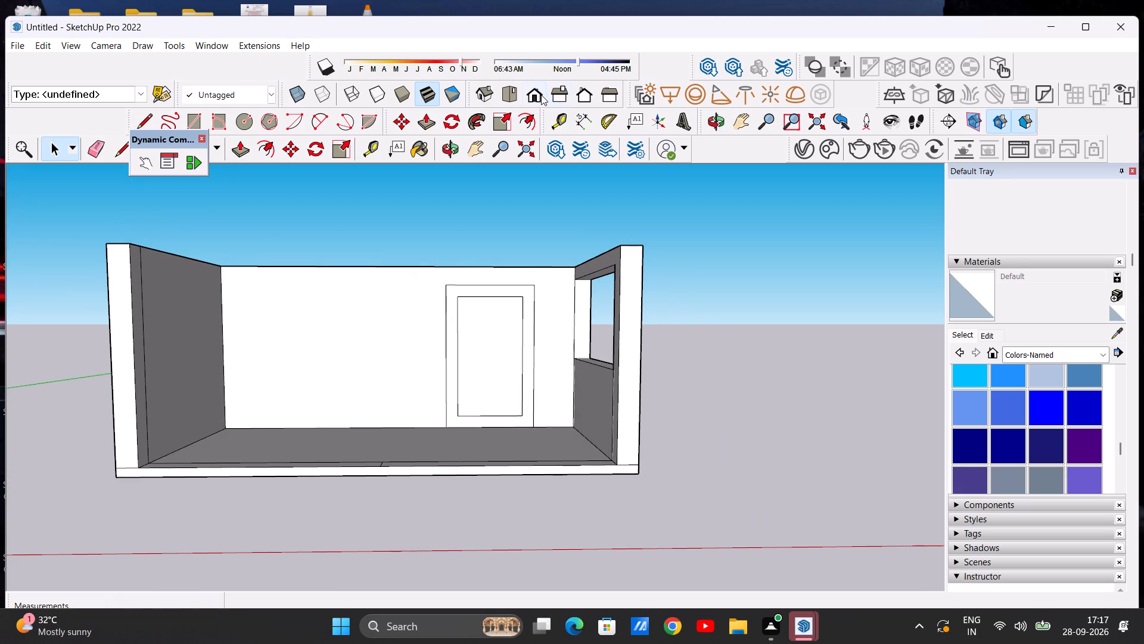
left_click(541, 95)
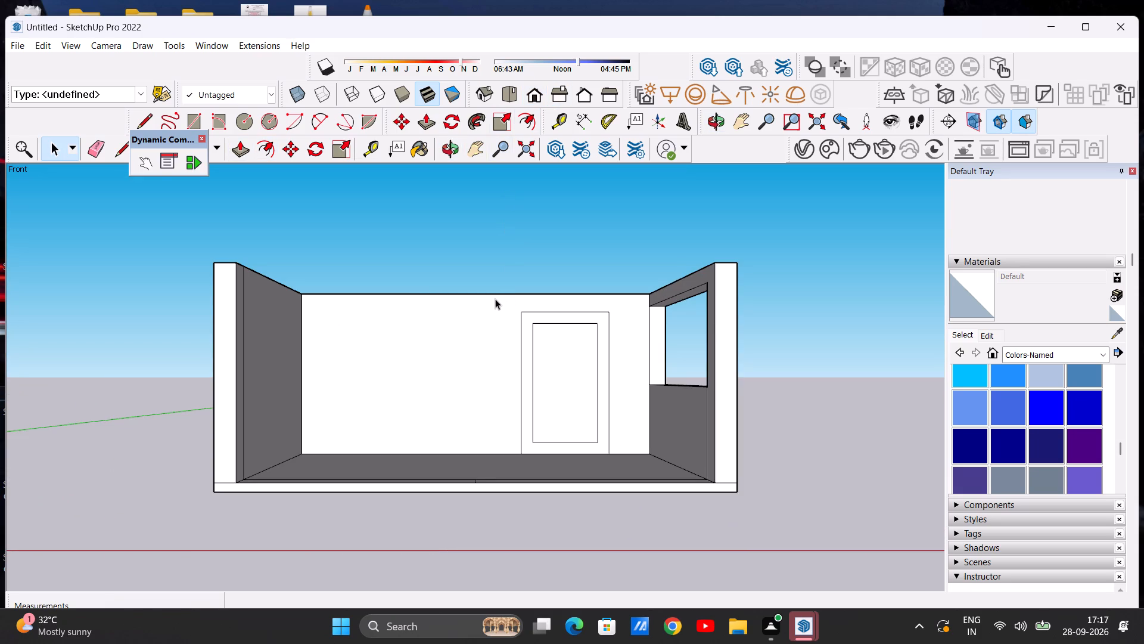
scroll(458, 333, "up", 3)
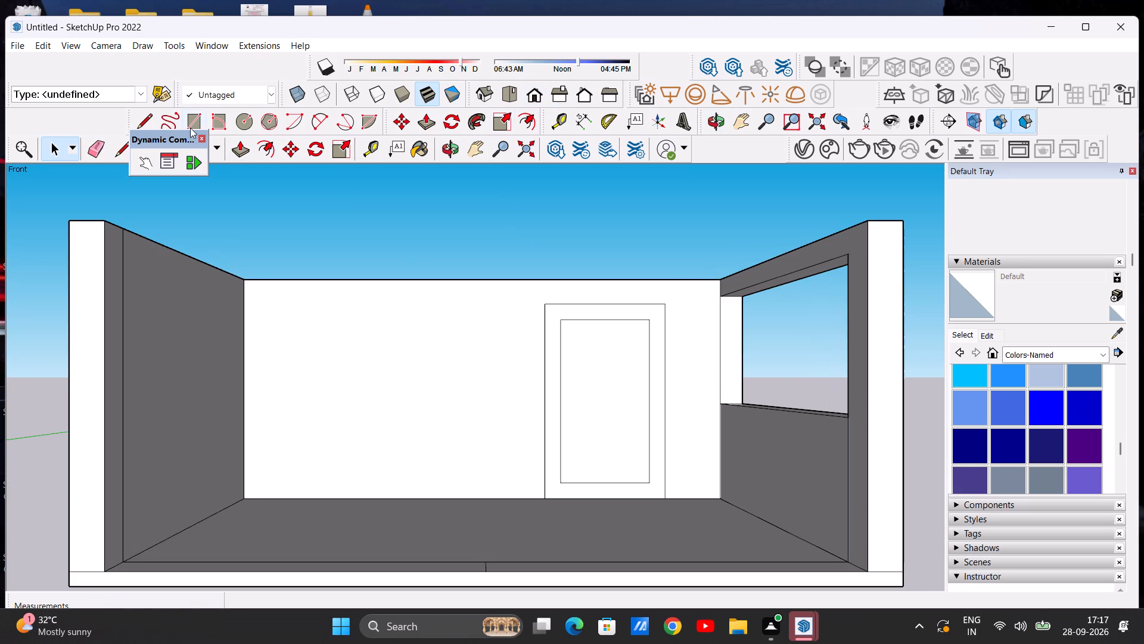
left_click(191, 121)
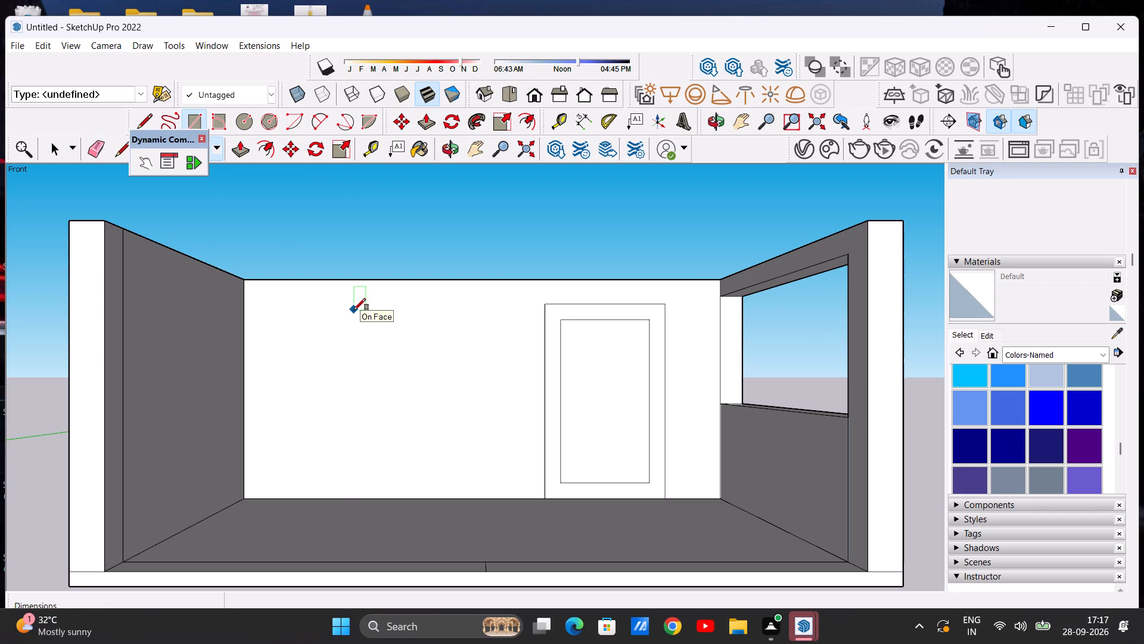
left_click(354, 310)
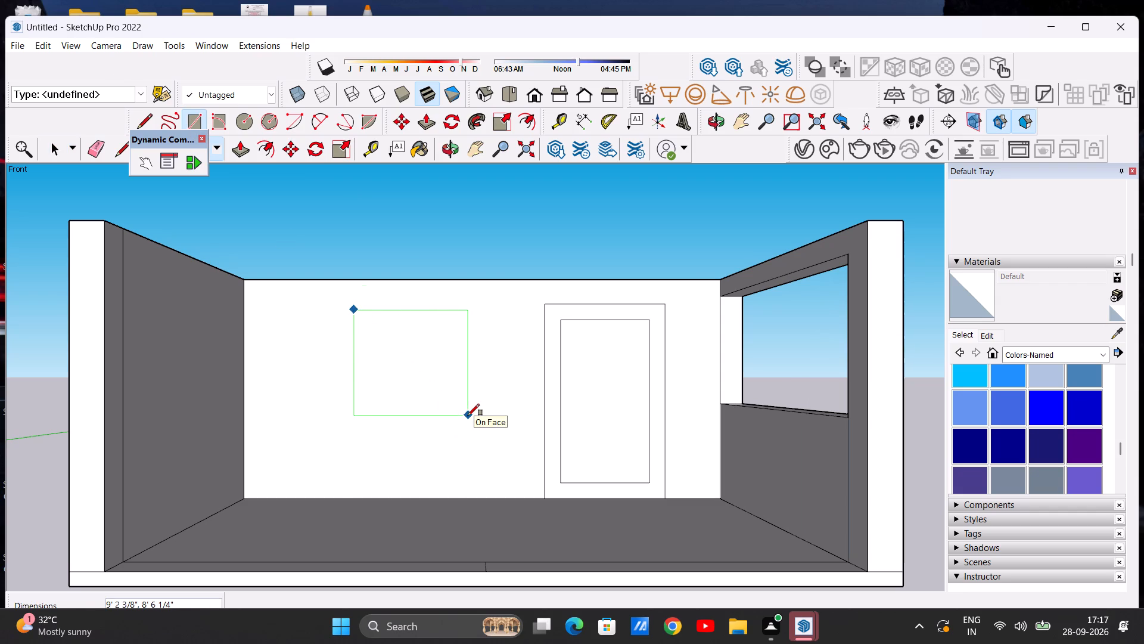
left_click(468, 416)
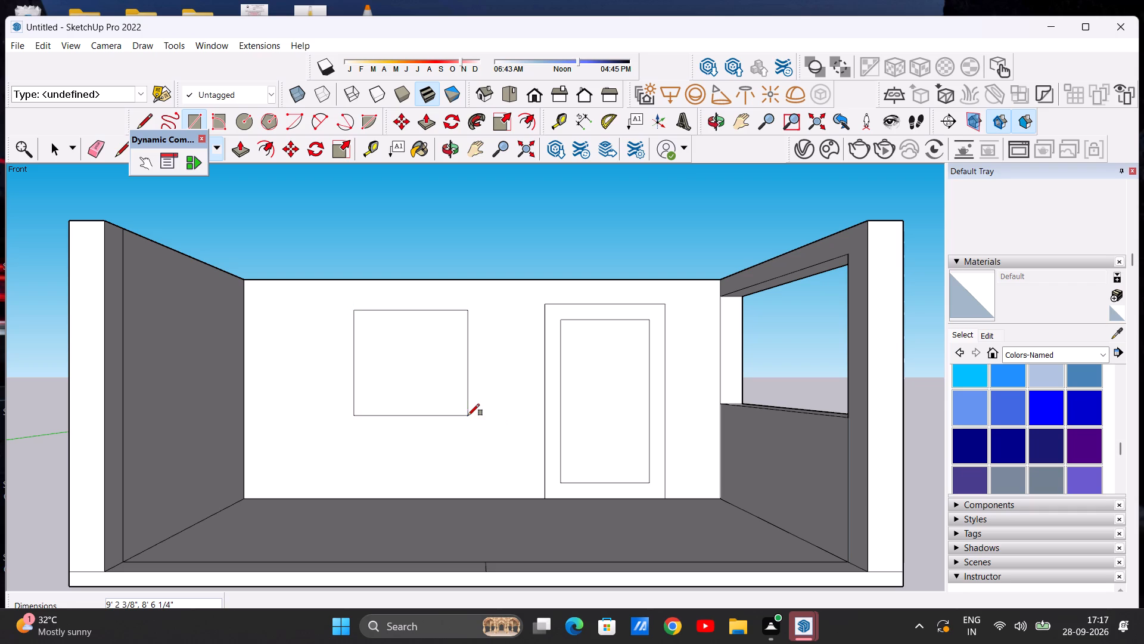
key("space")
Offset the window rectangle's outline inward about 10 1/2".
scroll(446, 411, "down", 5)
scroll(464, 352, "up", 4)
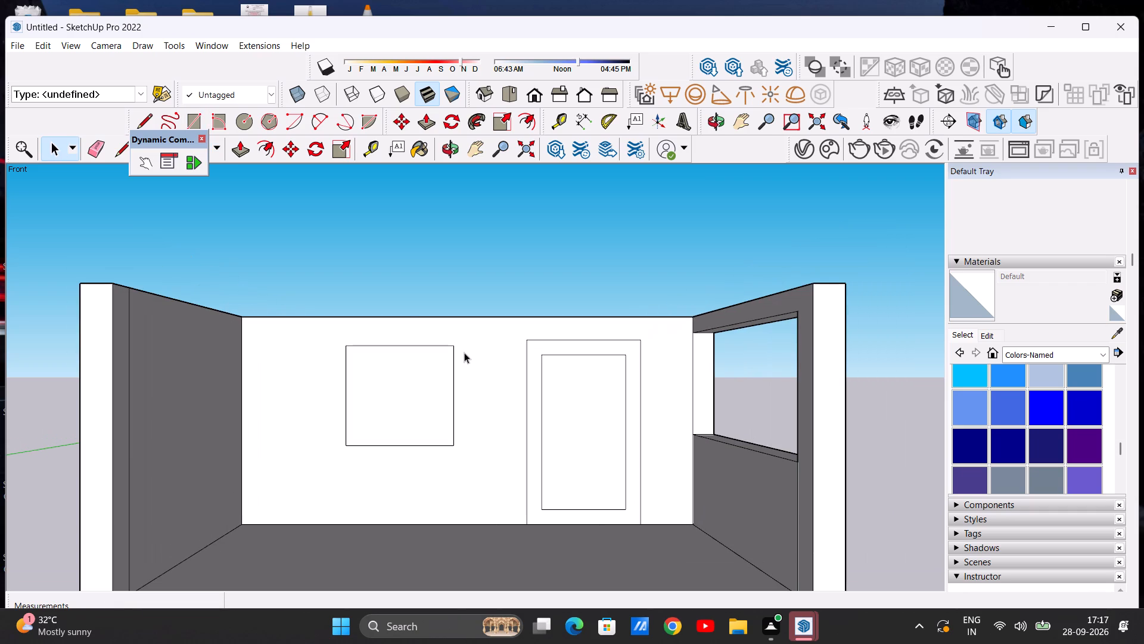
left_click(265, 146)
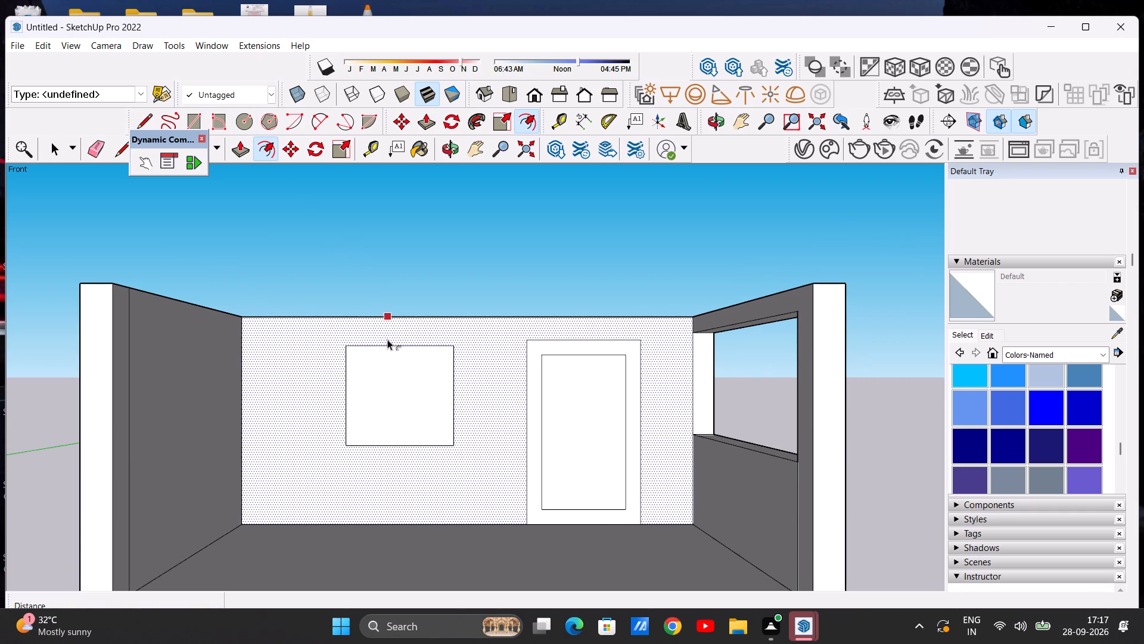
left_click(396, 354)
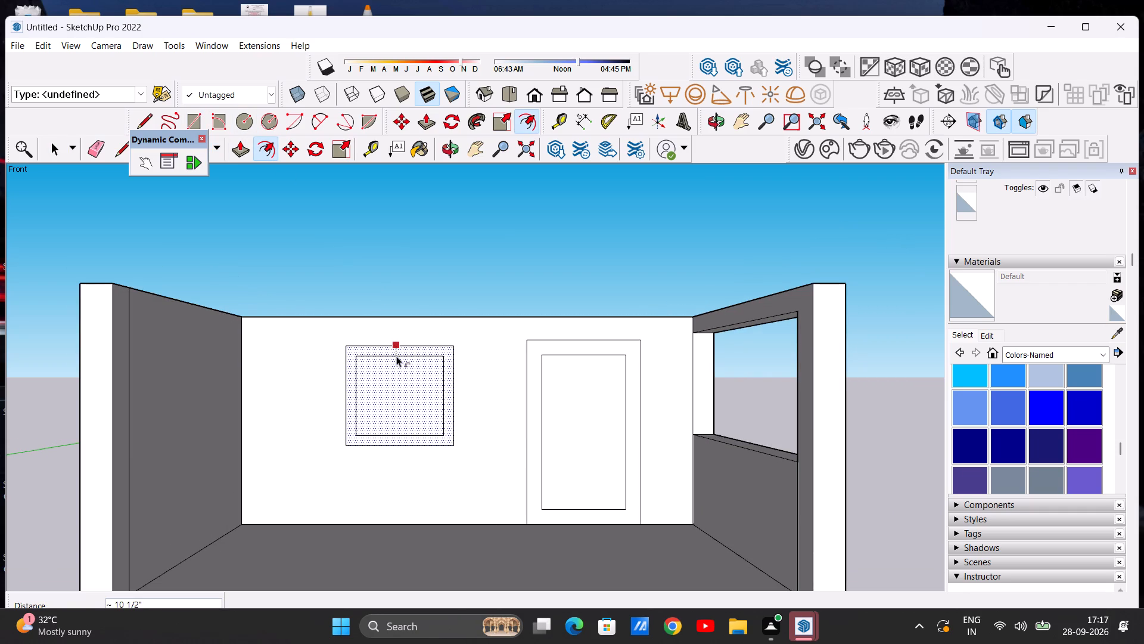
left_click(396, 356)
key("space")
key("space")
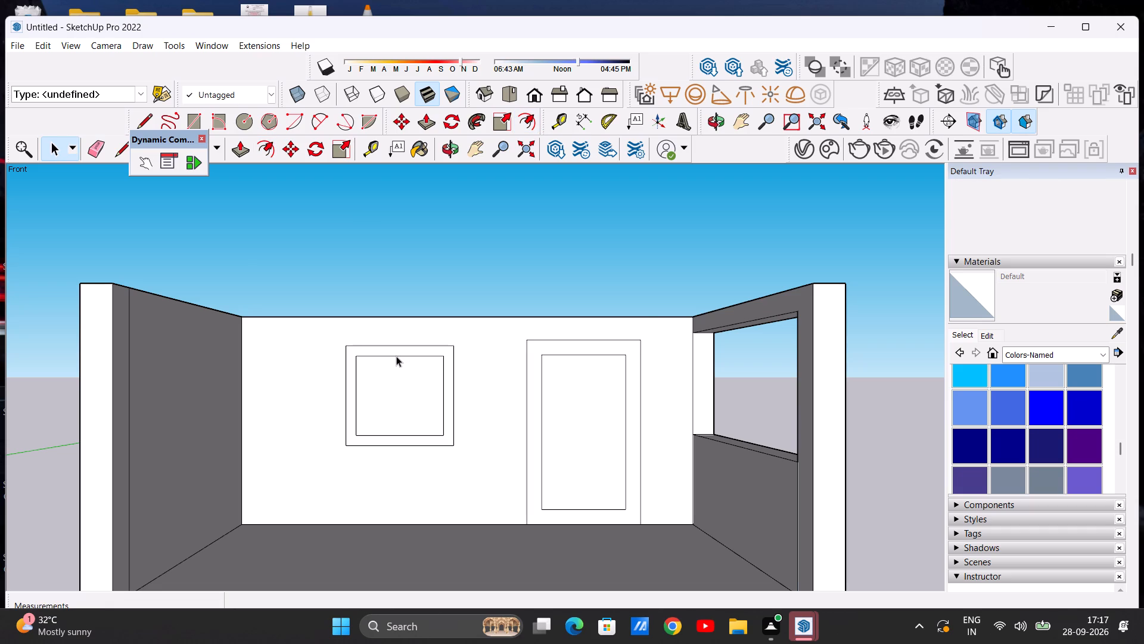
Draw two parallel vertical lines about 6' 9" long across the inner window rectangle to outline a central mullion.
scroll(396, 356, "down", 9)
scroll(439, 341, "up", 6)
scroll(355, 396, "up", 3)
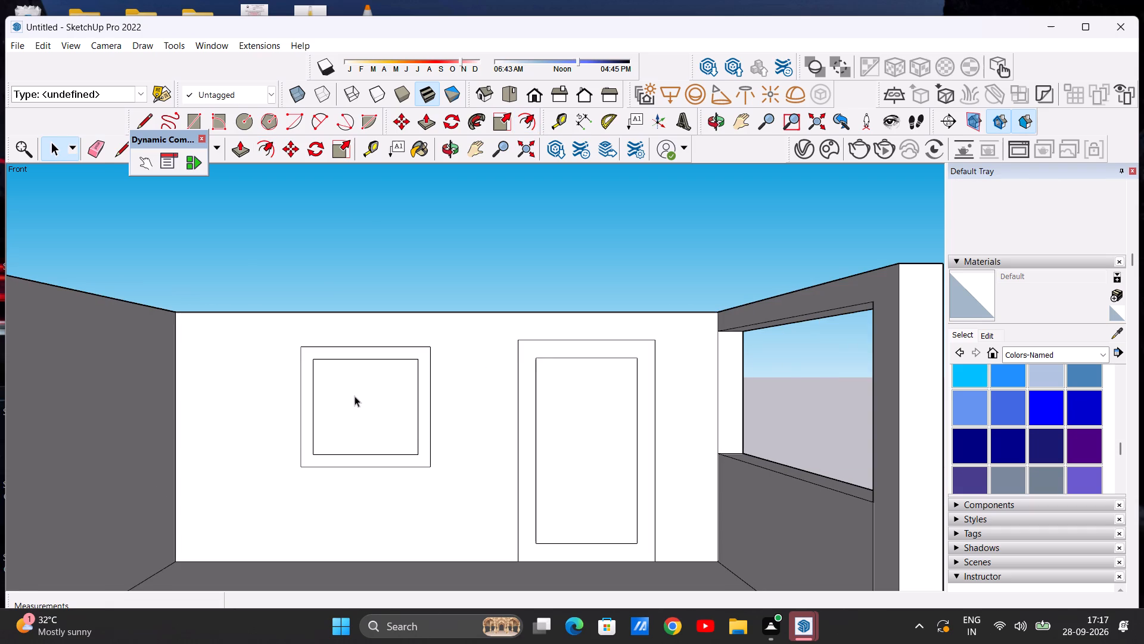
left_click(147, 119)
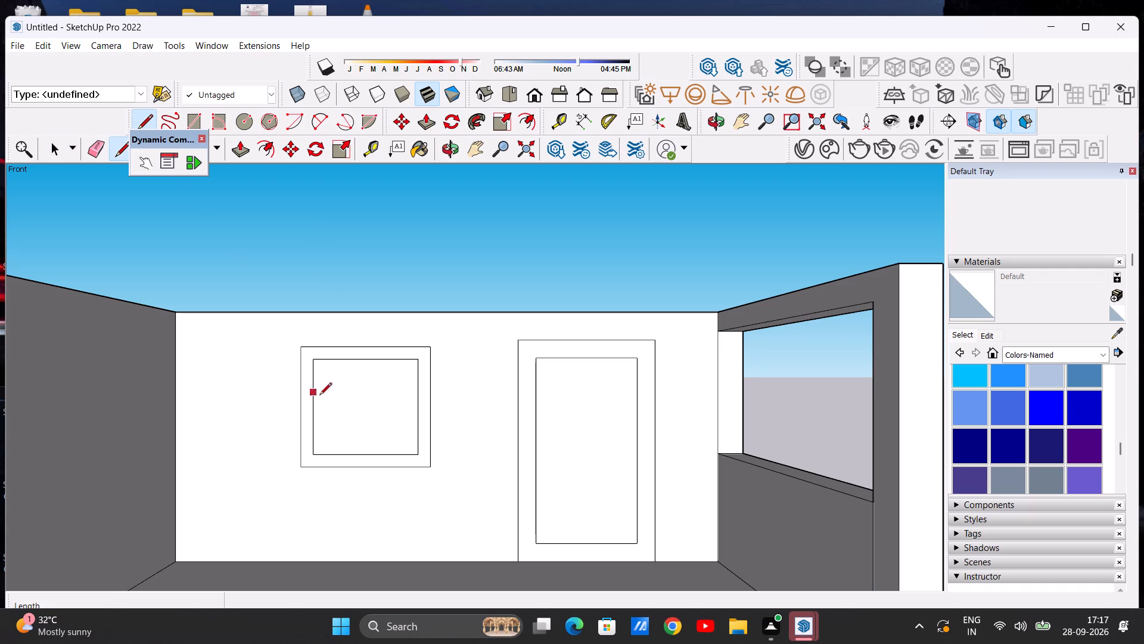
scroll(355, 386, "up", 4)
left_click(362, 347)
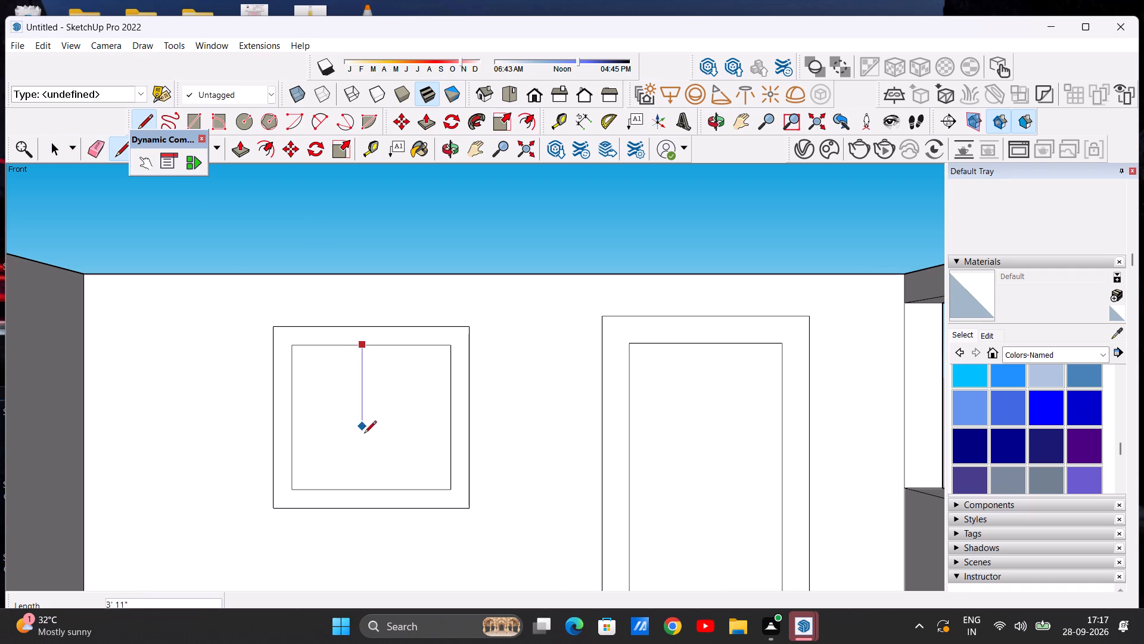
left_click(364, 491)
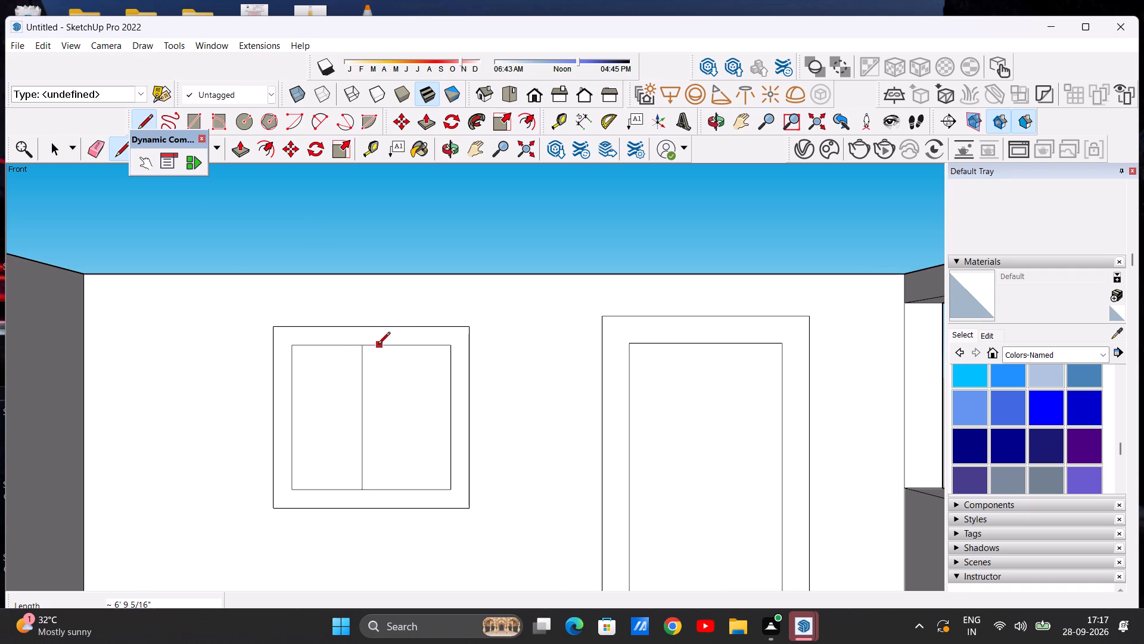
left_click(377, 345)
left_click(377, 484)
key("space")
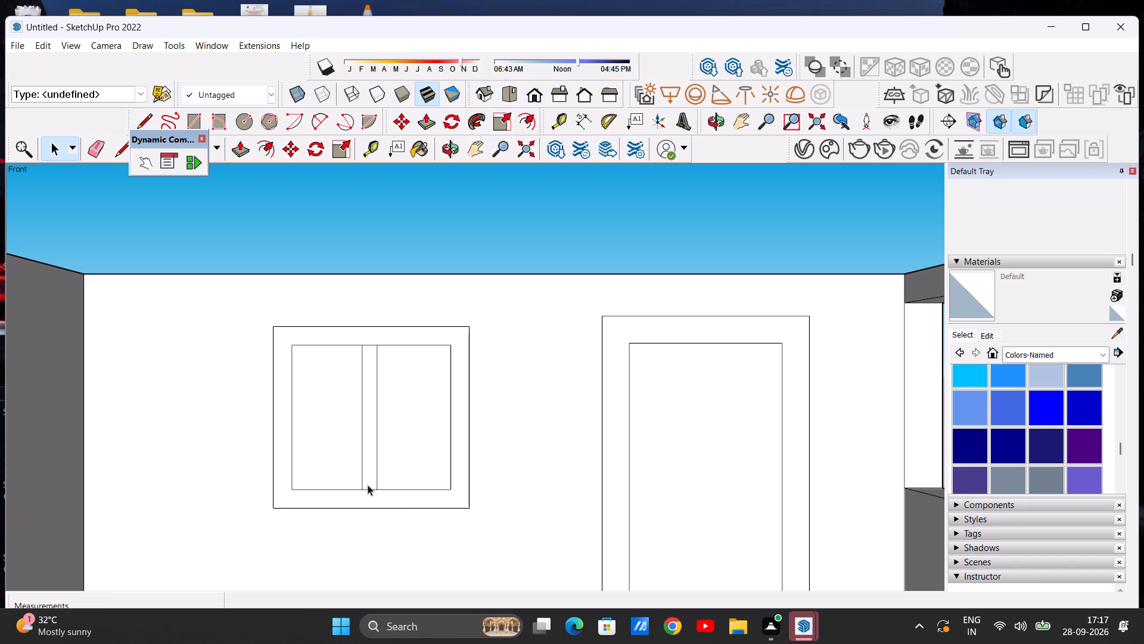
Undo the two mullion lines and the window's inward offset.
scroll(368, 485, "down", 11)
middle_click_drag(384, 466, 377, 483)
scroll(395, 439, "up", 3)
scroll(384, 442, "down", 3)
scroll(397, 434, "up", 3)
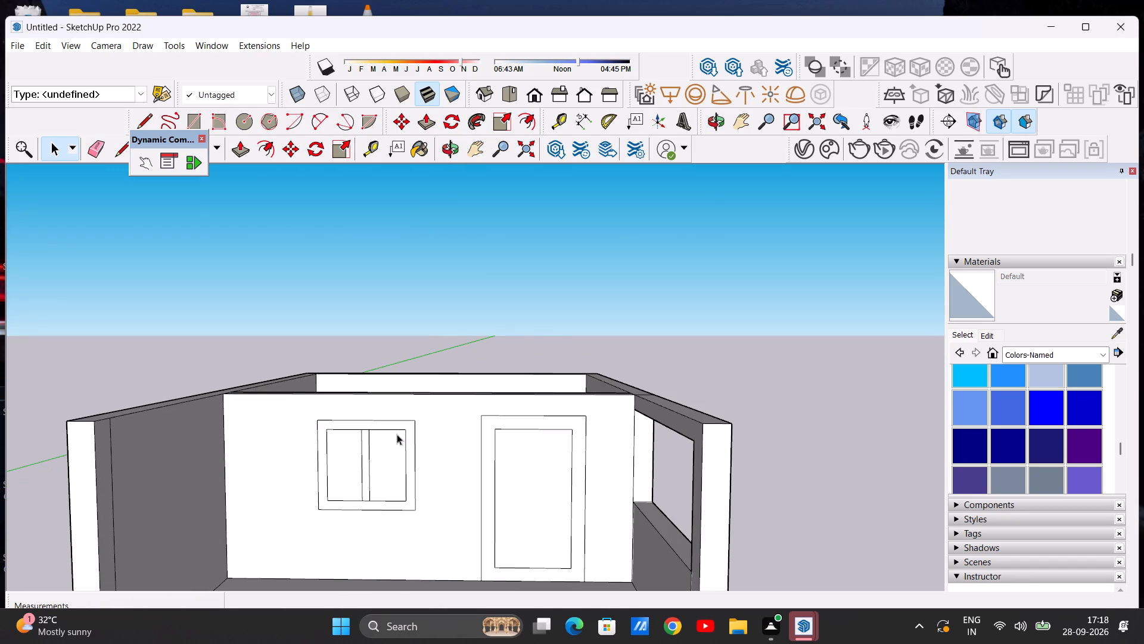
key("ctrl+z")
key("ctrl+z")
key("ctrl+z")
Push/Pull the window rectangle back through the partition's thickness to cut a window opening.
scroll(397, 434, "down", 2)
middle_click_drag(400, 442, 331, 446)
scroll(410, 413, "up", 4)
left_click(239, 141)
middle_click_drag(291, 384, 282, 429)
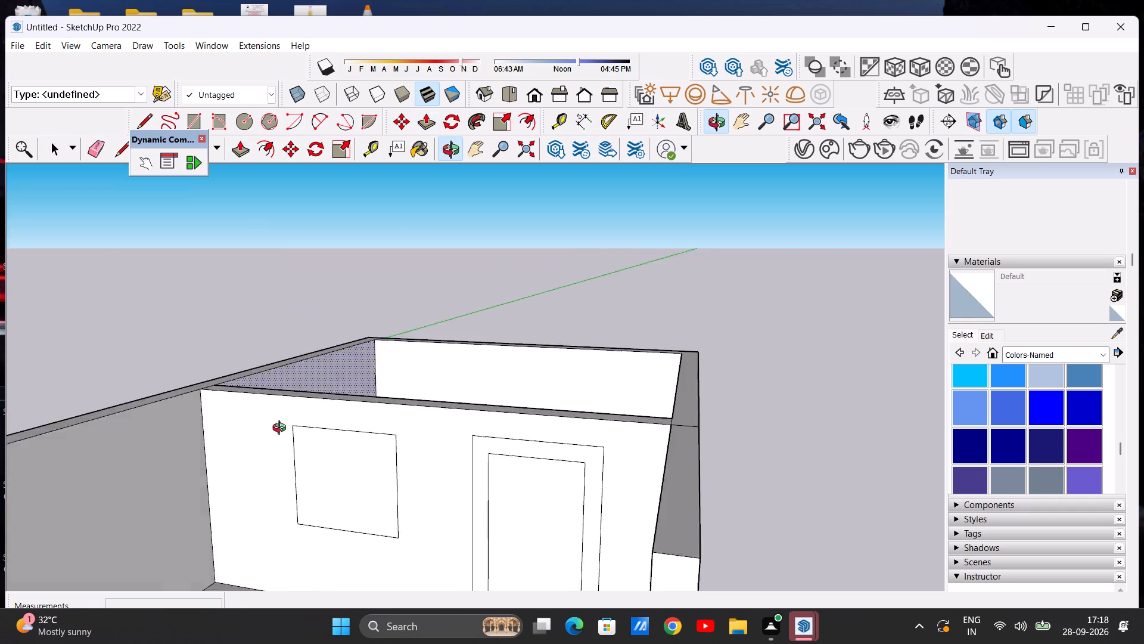
middle_click_drag(282, 429, 275, 475)
scroll(345, 476, "up", 4)
left_click(346, 468)
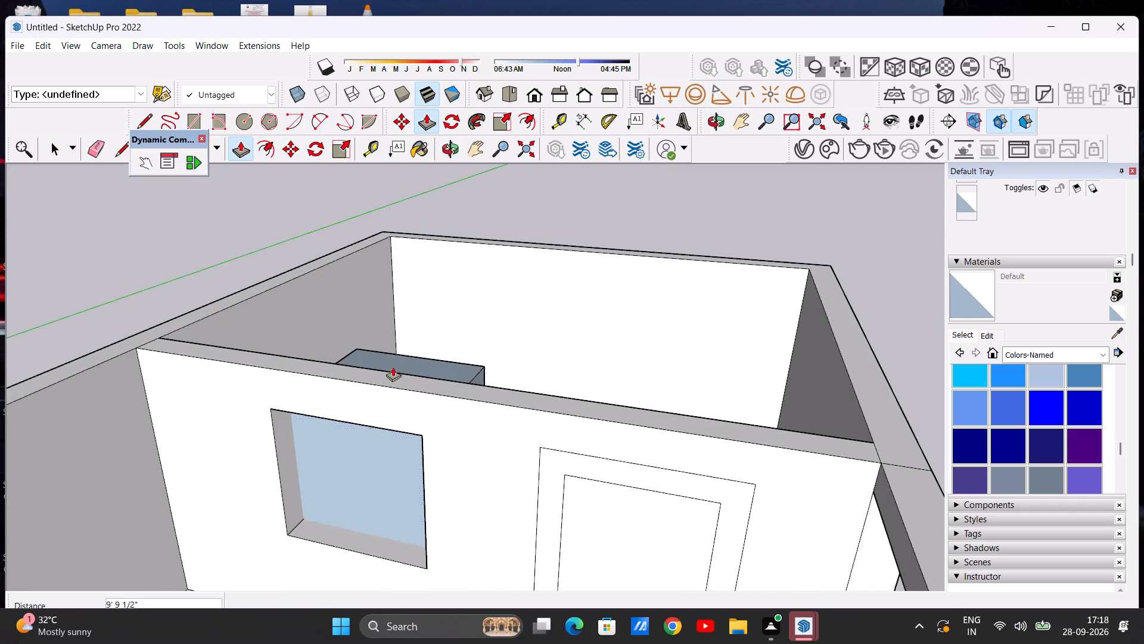
left_click(385, 373)
key("space")
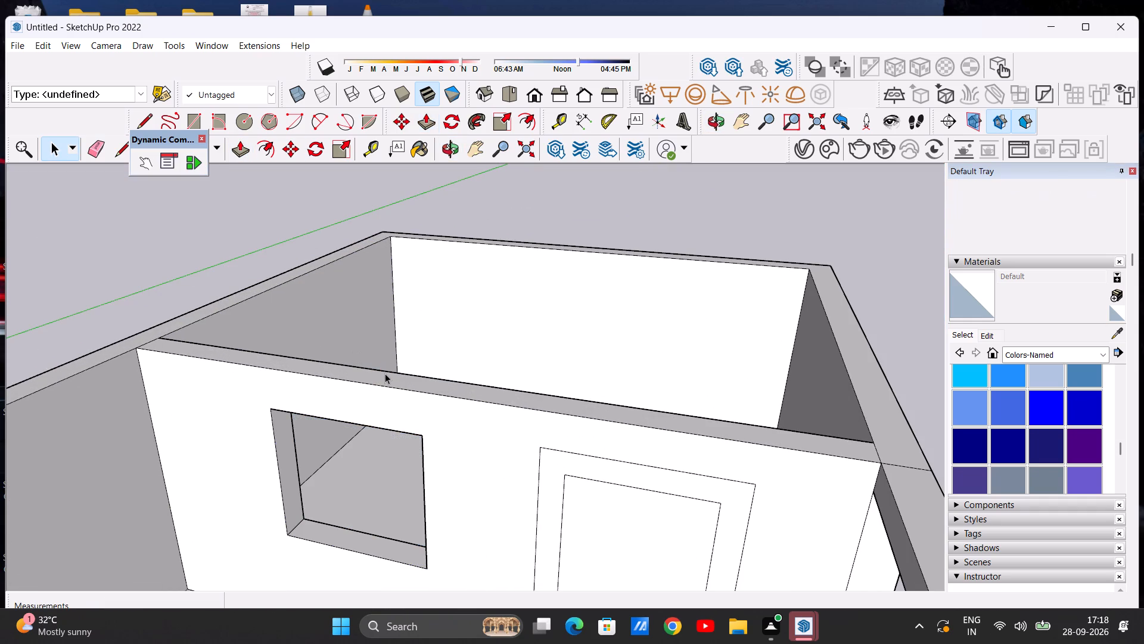
Draw a line about 9' 2" long along the window opening's top front edge, corner to corner, to cap it with a face.
scroll(385, 333, "down", 5)
middle_click(528, 428)
middle_click_drag(137, 445, 244, 452)
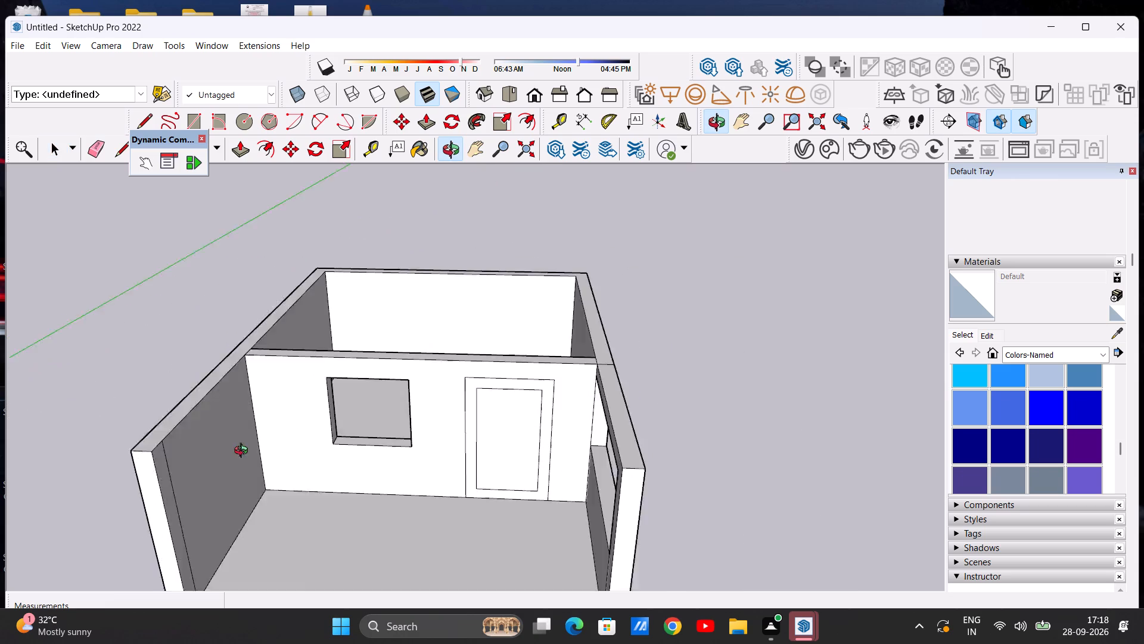
middle_click_drag(244, 452, 264, 394)
scroll(341, 380, "up", 4)
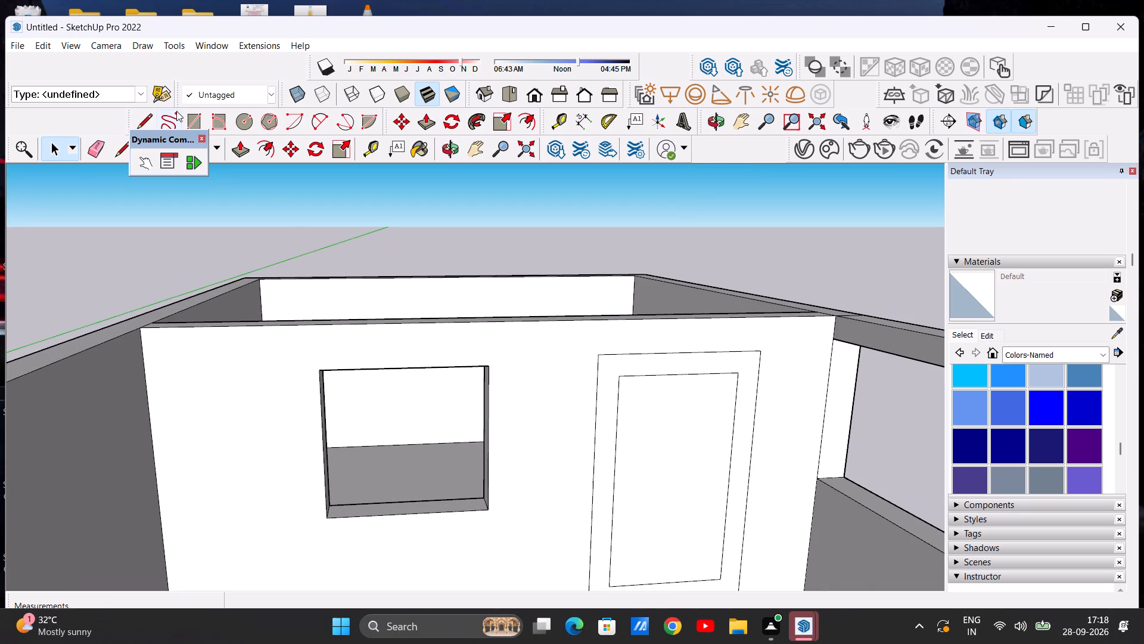
left_click(144, 118)
scroll(383, 421, "up", 3)
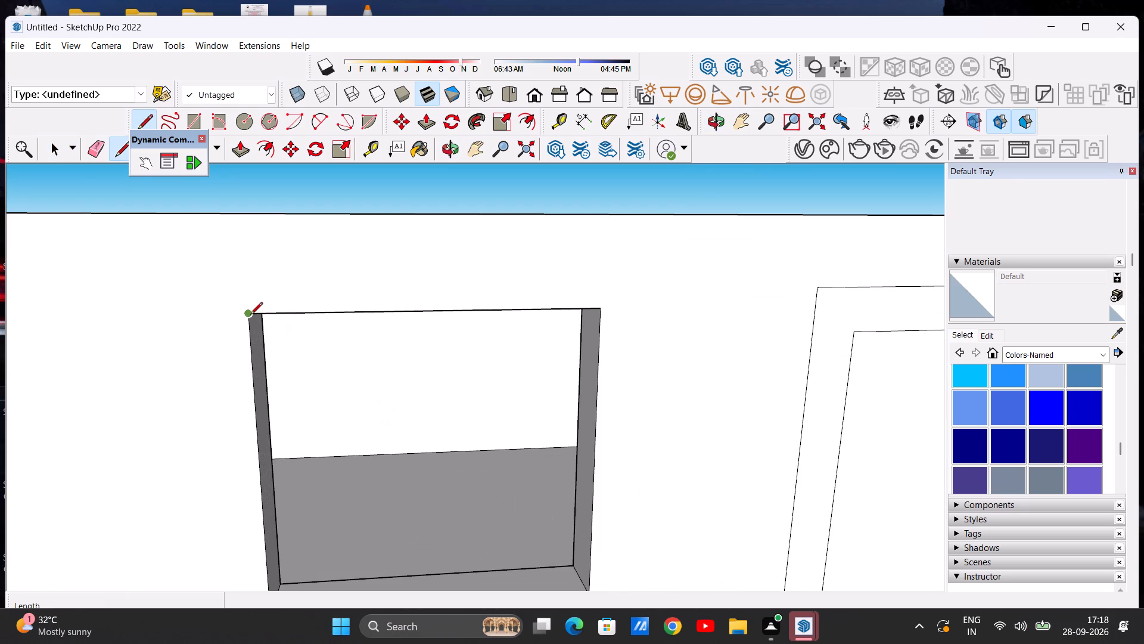
left_click(250, 315)
left_click(602, 312)
key("space")
scroll(522, 364, "down", 14)
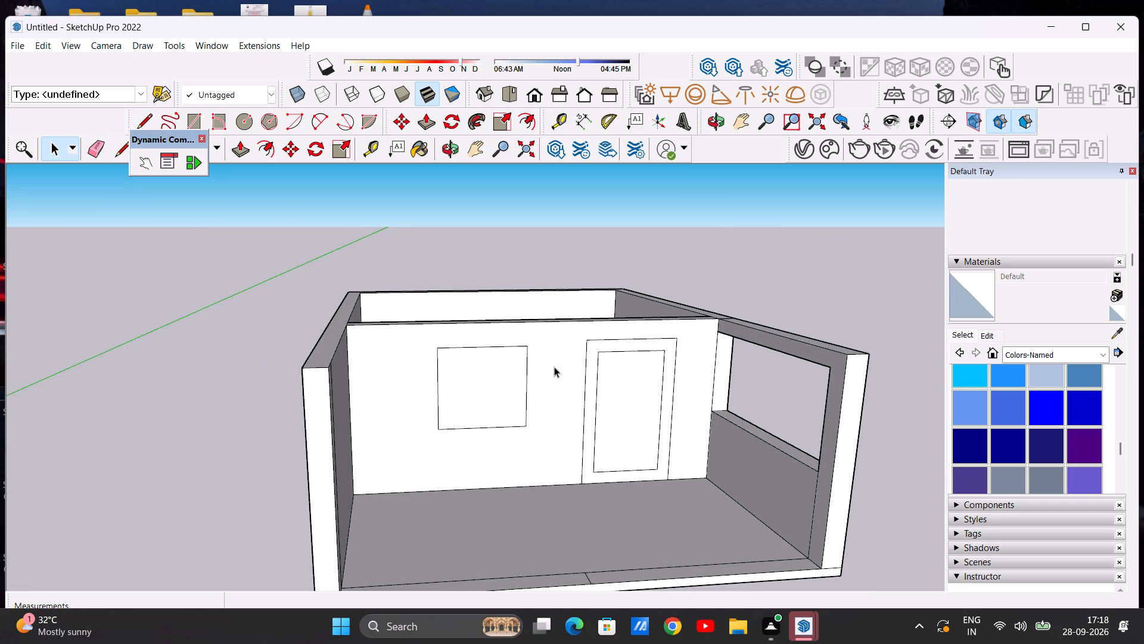
Offset the partition window rectangle's edges inward about 9 3/8" to outline the window frame.
middle_click_drag(571, 376, 548, 370)
scroll(450, 356, "up", 4)
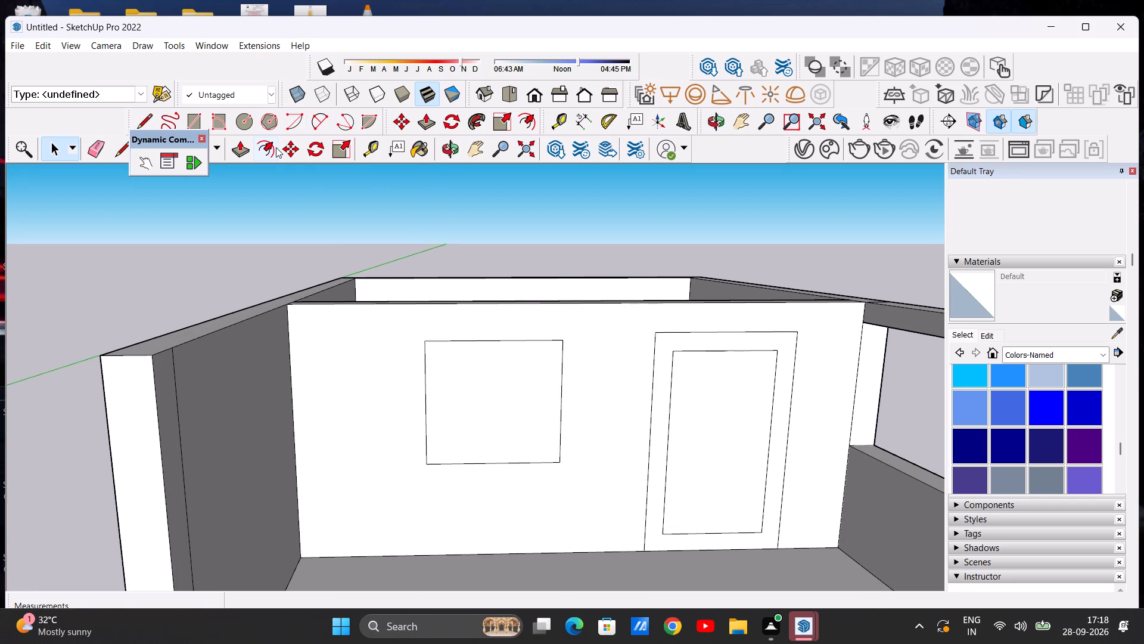
left_click(269, 146)
left_click(477, 349)
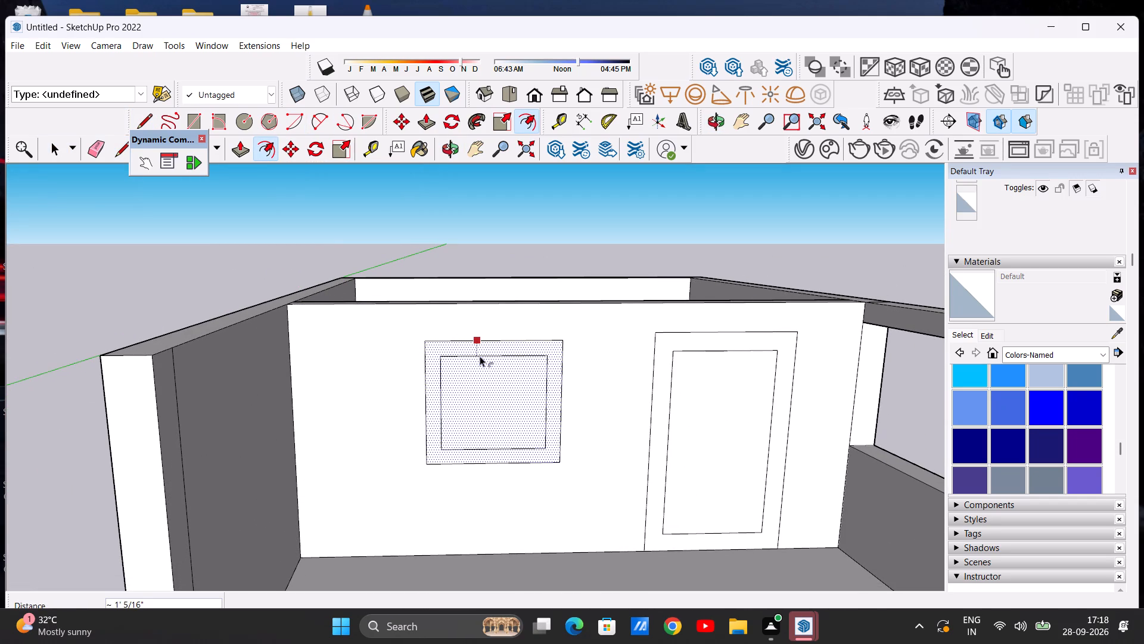
left_click(481, 352)
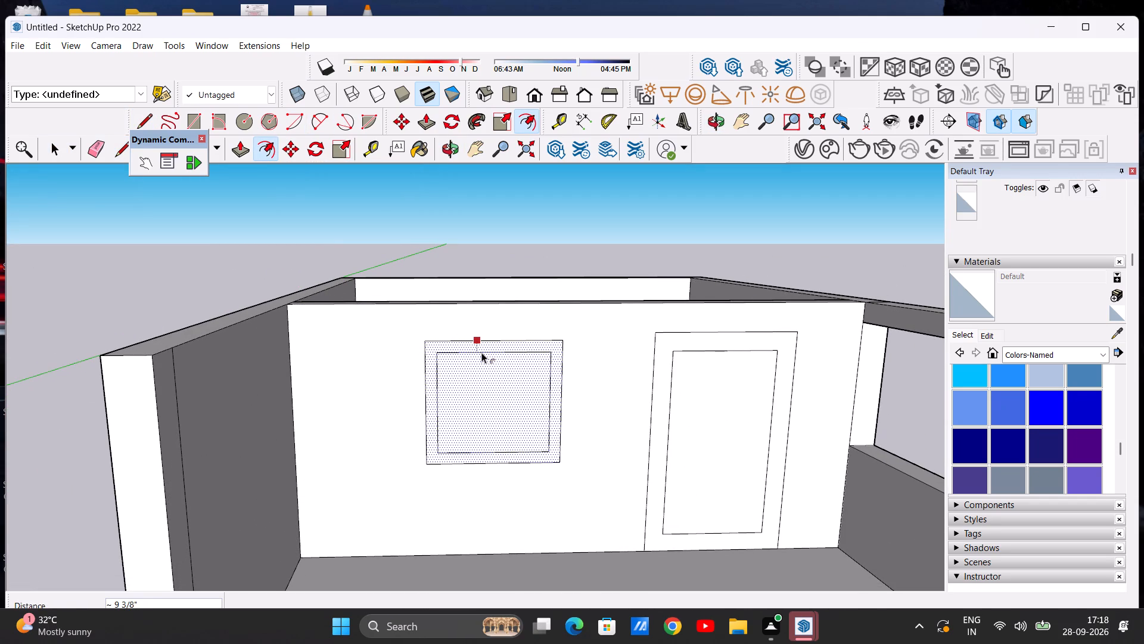
key("space")
key("space")
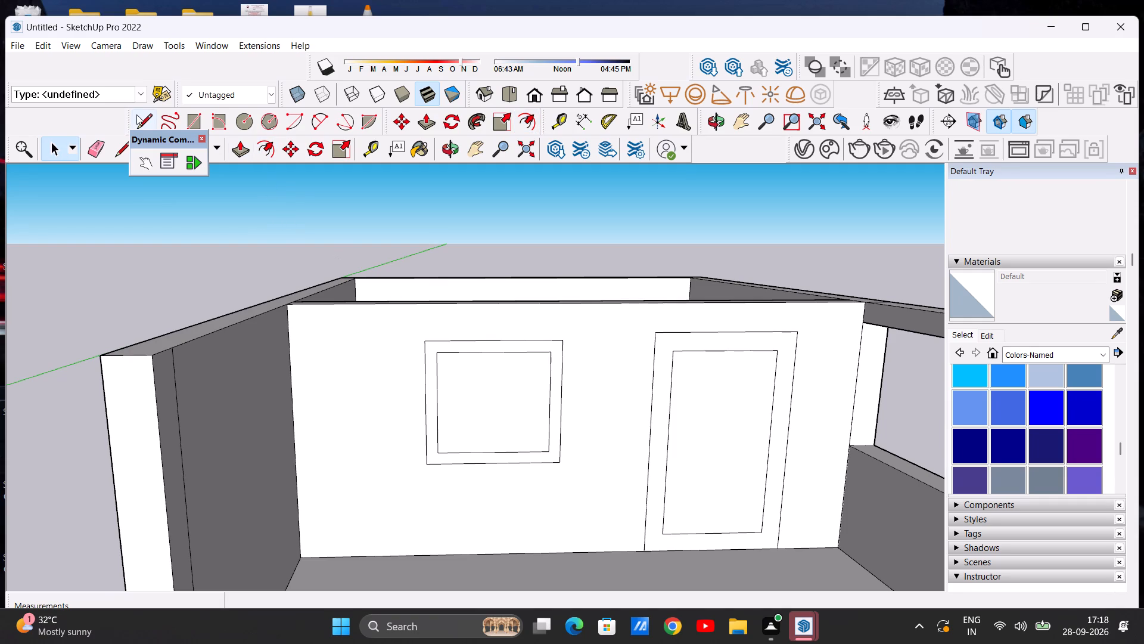
Draw two parallel vertical lines about 6' 11" long across the inner window rectangle to outline a central mullion.
left_click(137, 114)
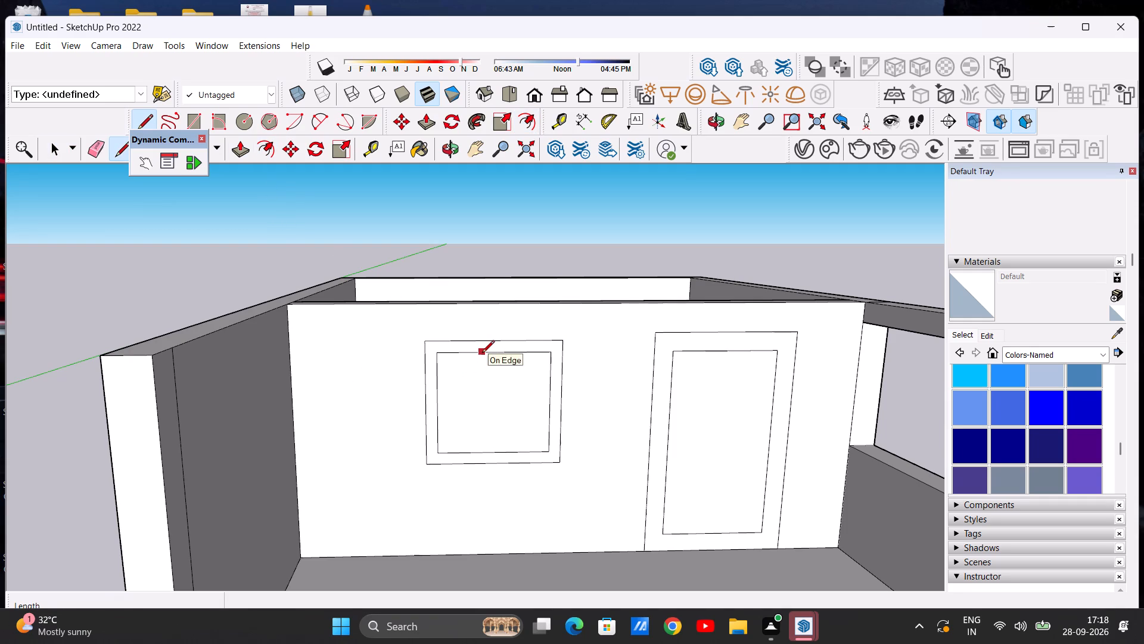
left_click(486, 354)
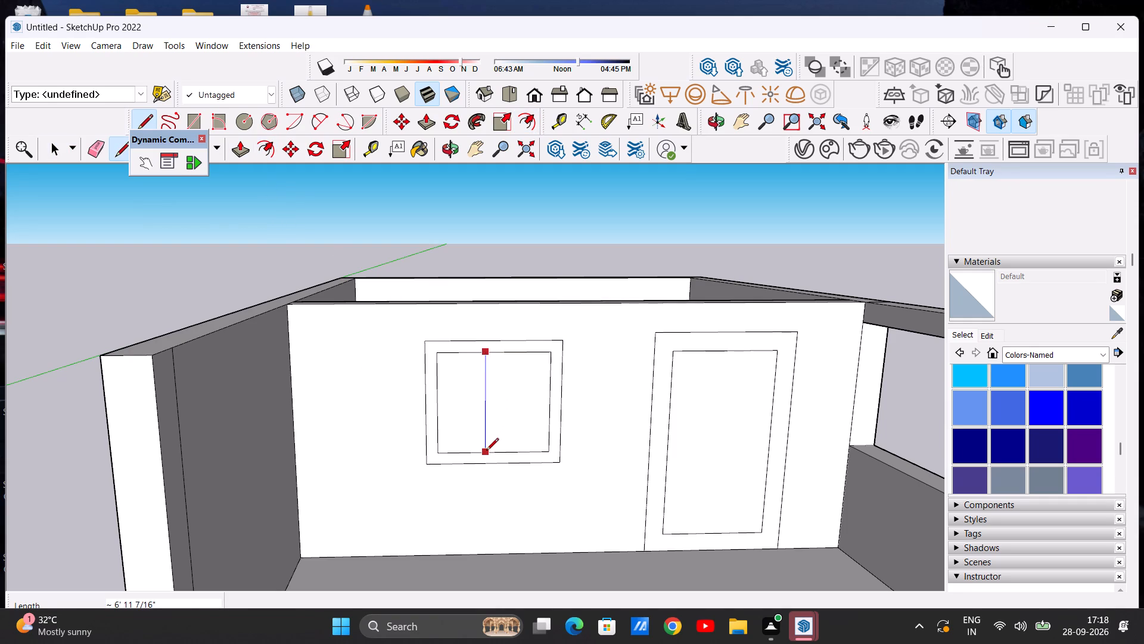
left_click(486, 451)
left_click(497, 355)
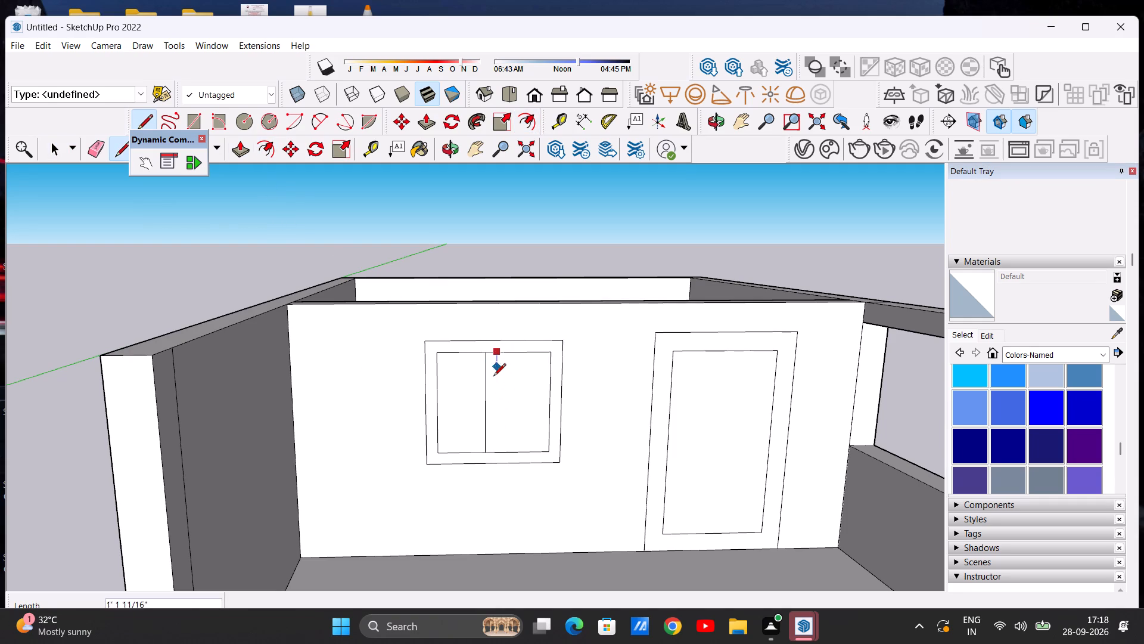
left_click(500, 450)
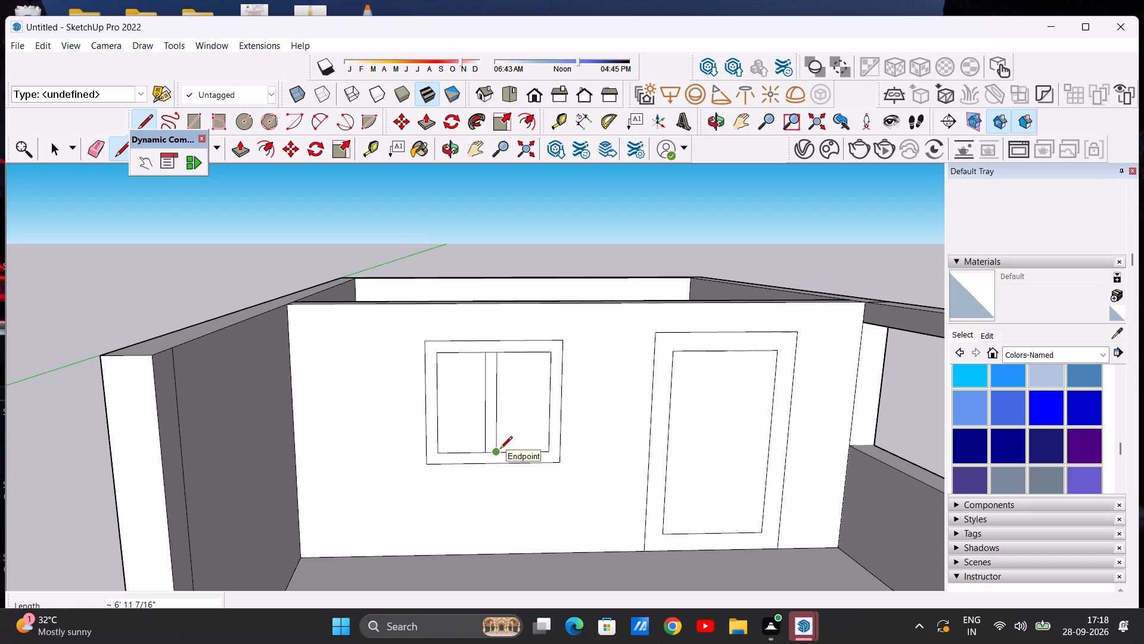
key("space")
Inspect the window and door outlines on the partition from the open front side.
scroll(451, 371, "down", 7)
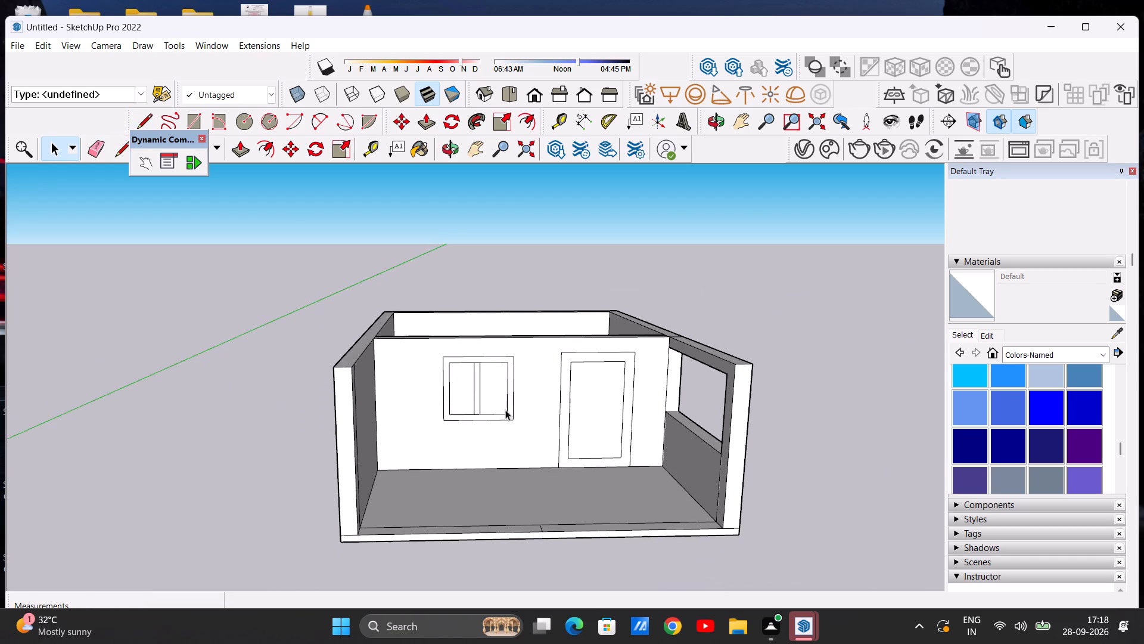
middle_click_drag(480, 402, 460, 396)
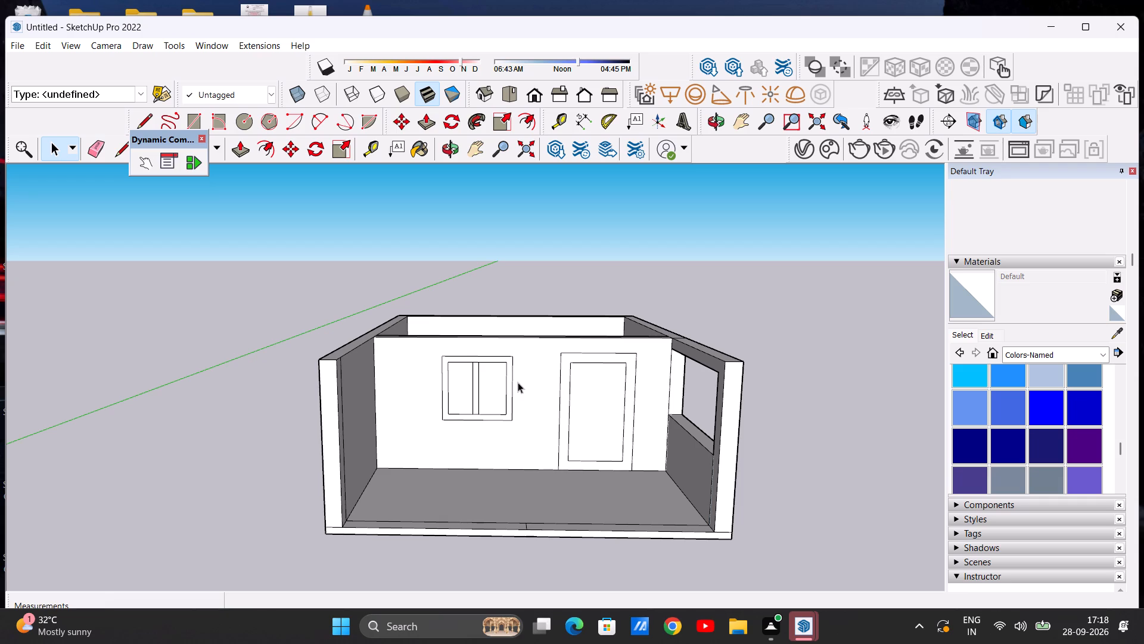
scroll(508, 354, "down", 3)
scroll(524, 376, "up", 3)
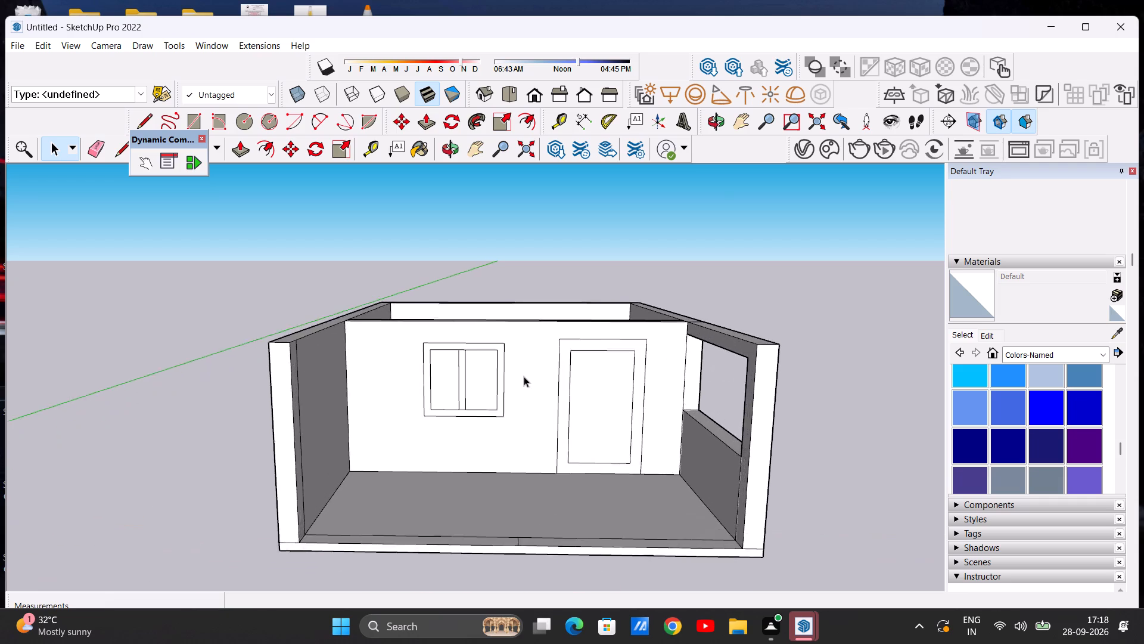
scroll(524, 376, "up", 3)
scroll(507, 372, "down", 2)
middle_click_drag(544, 414, 543, 386)
middle_click_drag(541, 381, 533, 408)
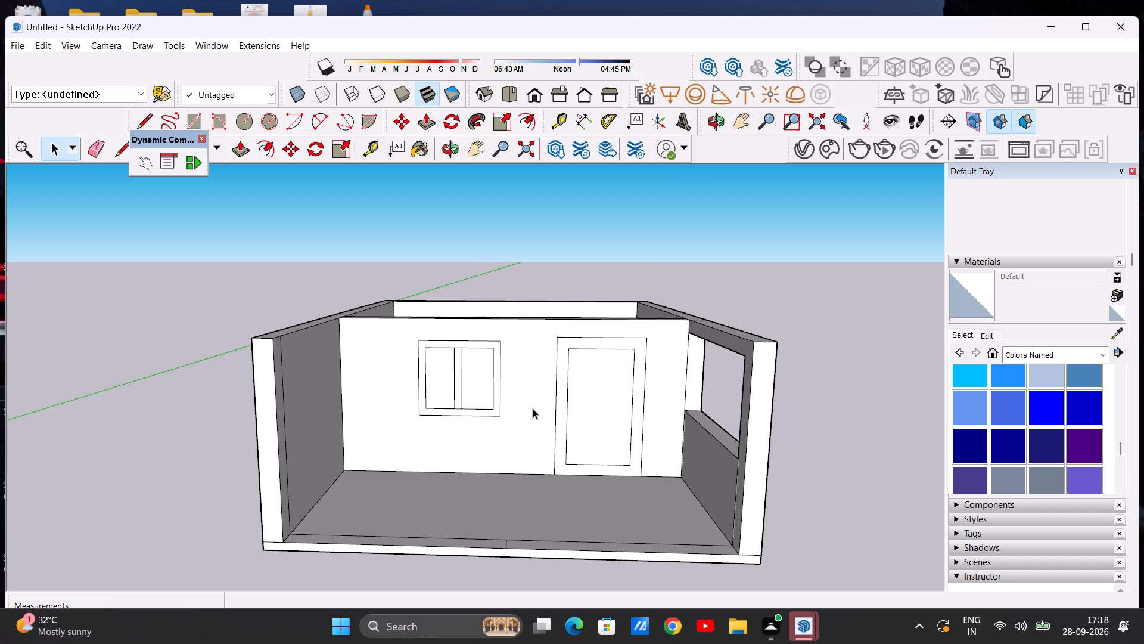
scroll(533, 408, "down", 3)
scroll(472, 426, "up", 5)
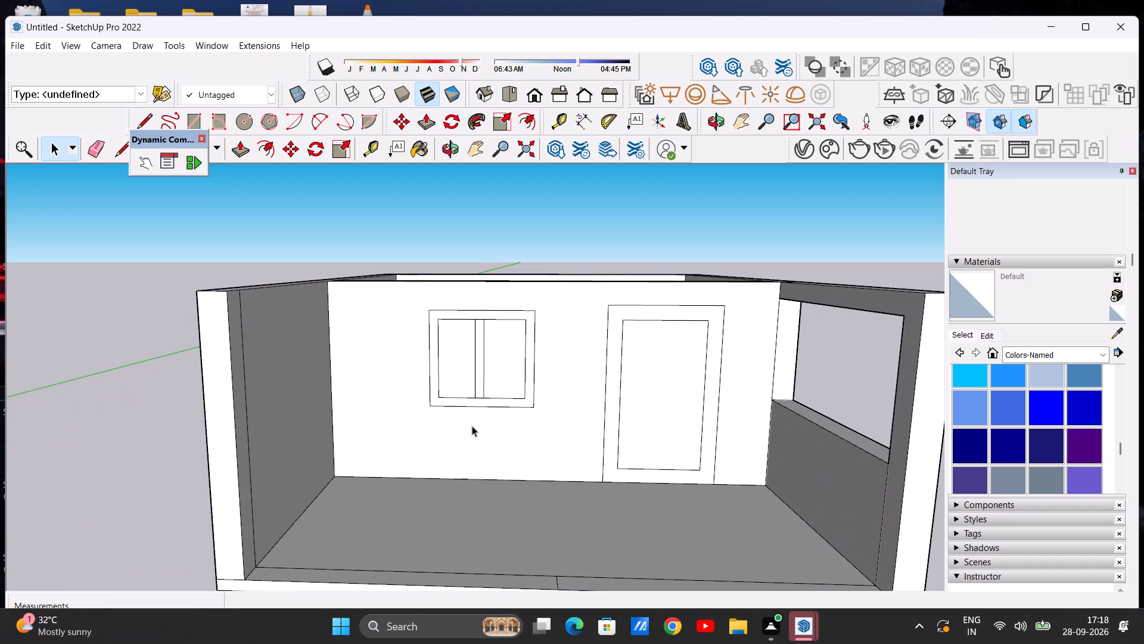
scroll(475, 417, "down", 3)
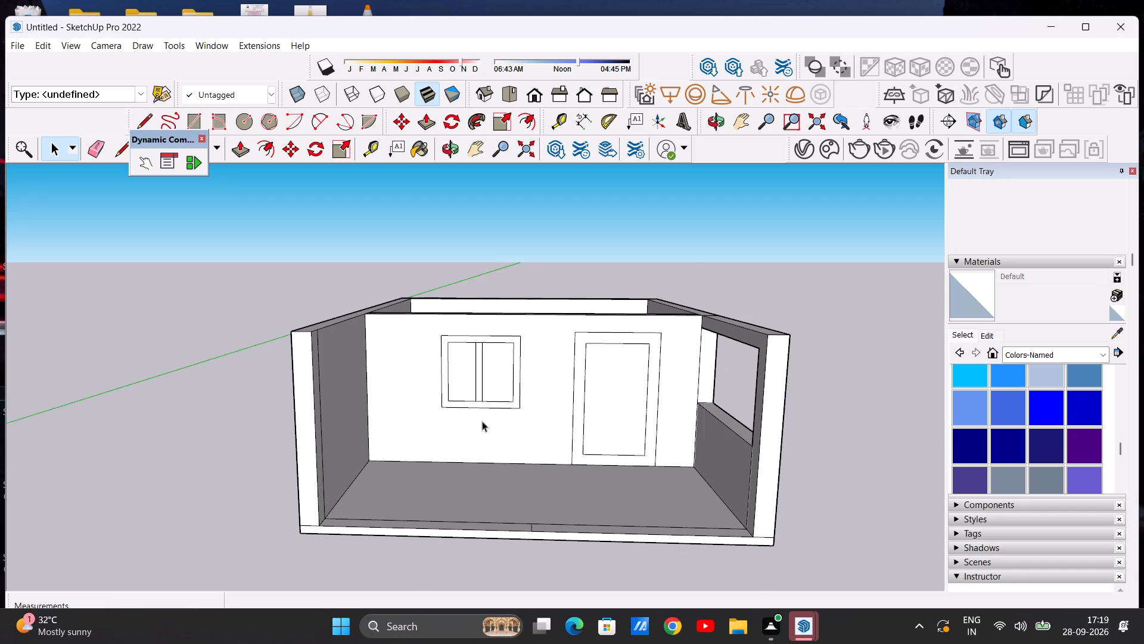
scroll(477, 395, "down", 4)
scroll(492, 377, "up", 6)
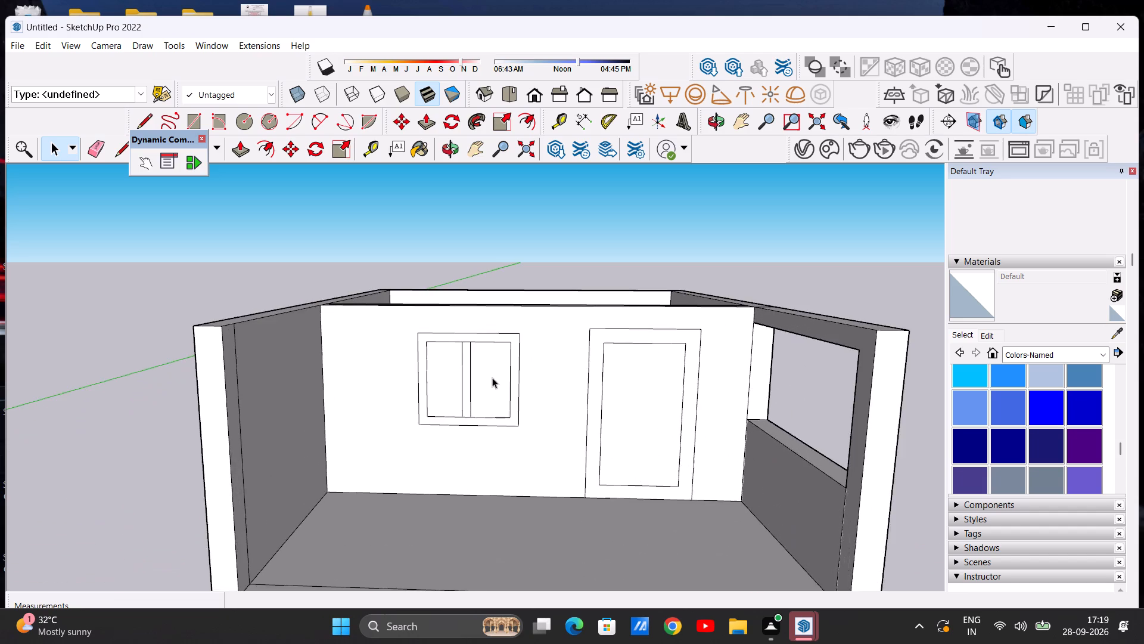
scroll(496, 445, "up", 2)
middle_click_drag(496, 445, 506, 400)
middle_click(495, 431)
scroll(493, 431, "down", 5)
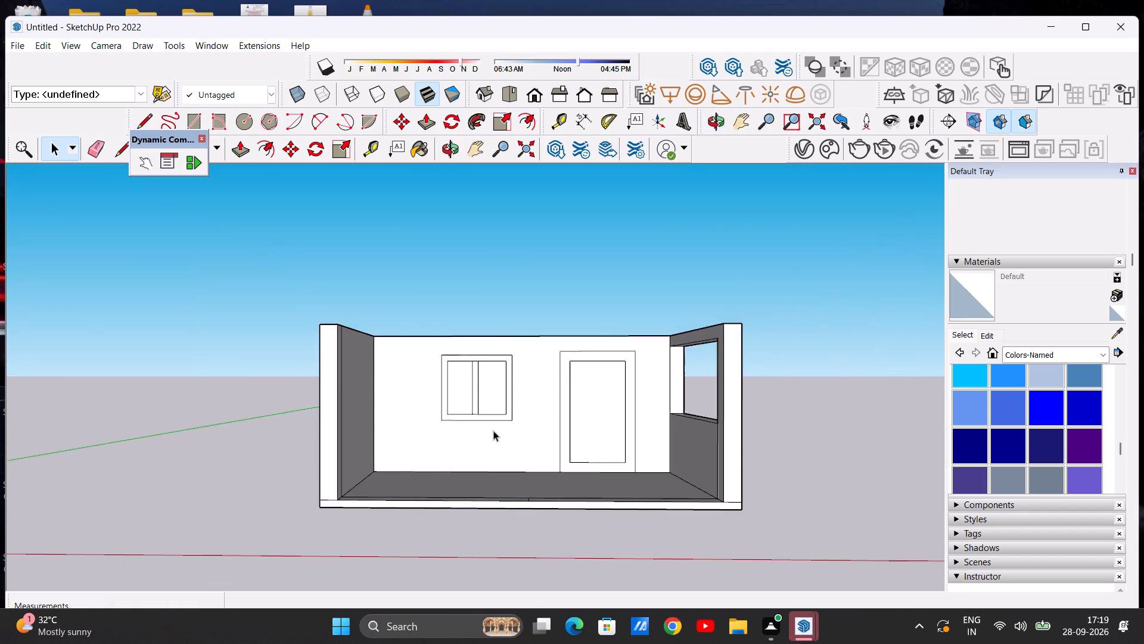
scroll(493, 431, "down", 4)
scroll(548, 369, "up", 3)
scroll(512, 364, "down", 4)
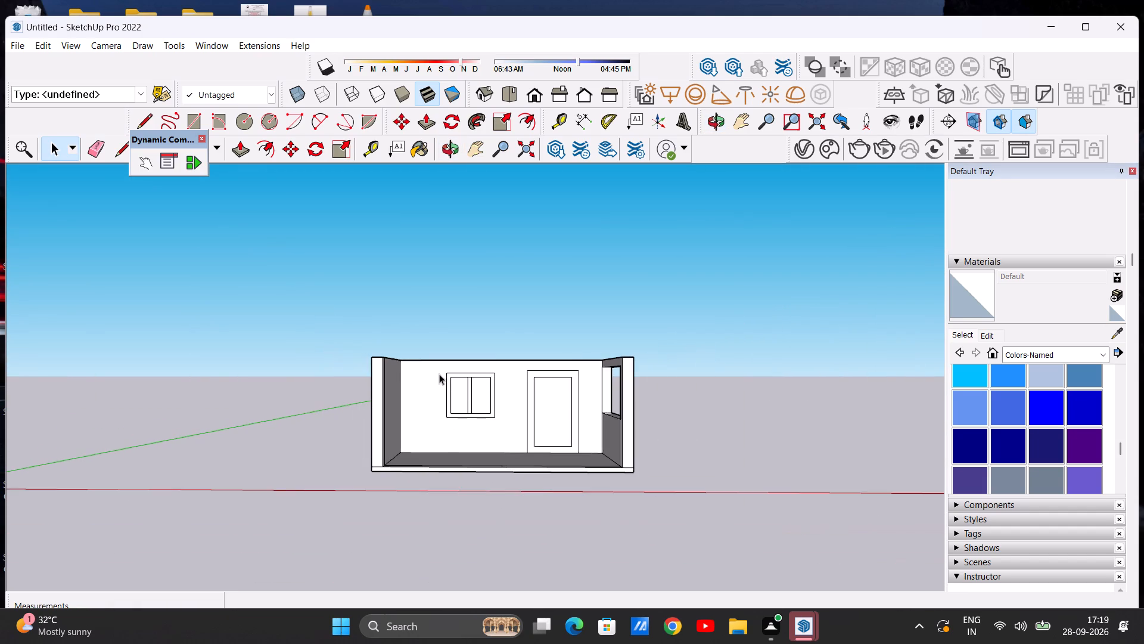
Draw a narrow upright rectangle about 2' 11" by 6" on the door panel, near its window-side edge, as a handle.
scroll(438, 374, "down", 3)
scroll(529, 364, "up", 12)
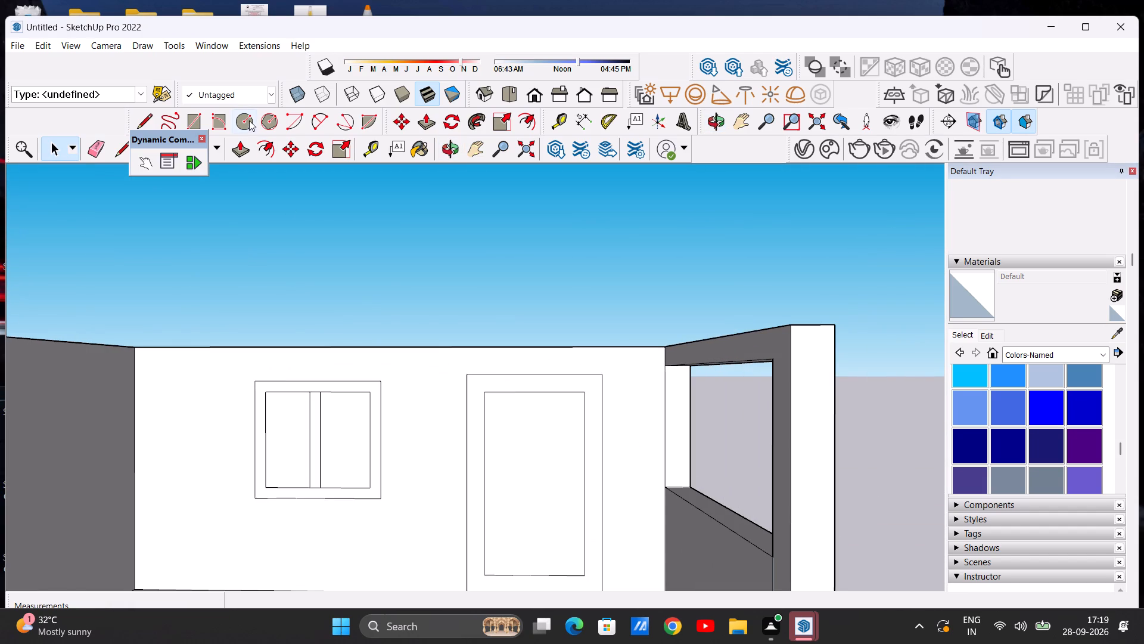
left_click(198, 119)
scroll(484, 455, "up", 3)
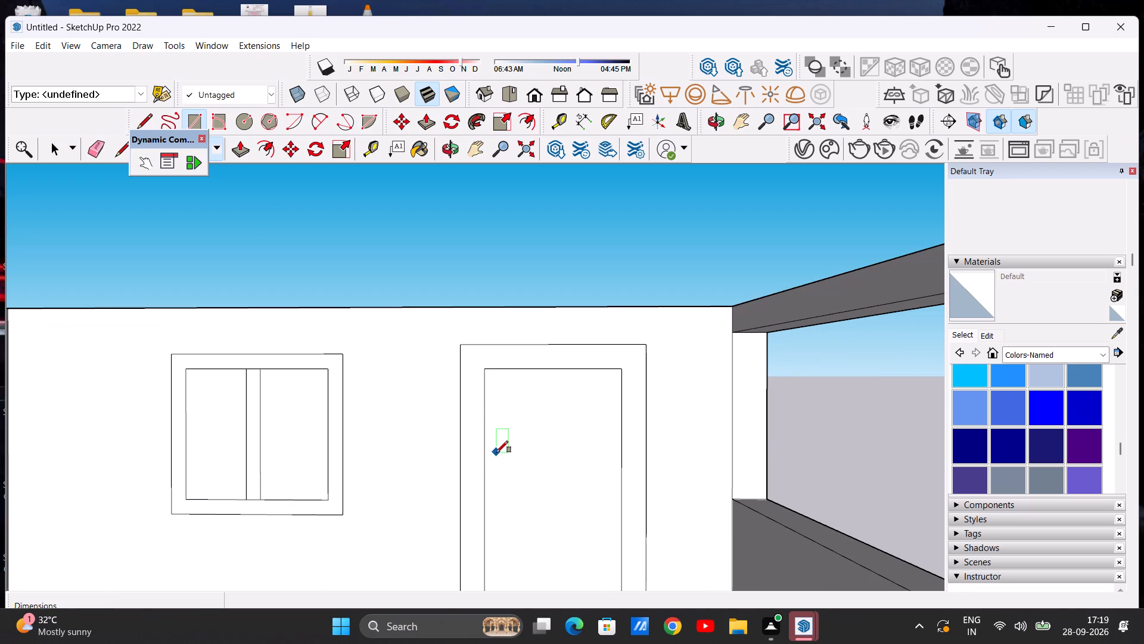
left_click(495, 469)
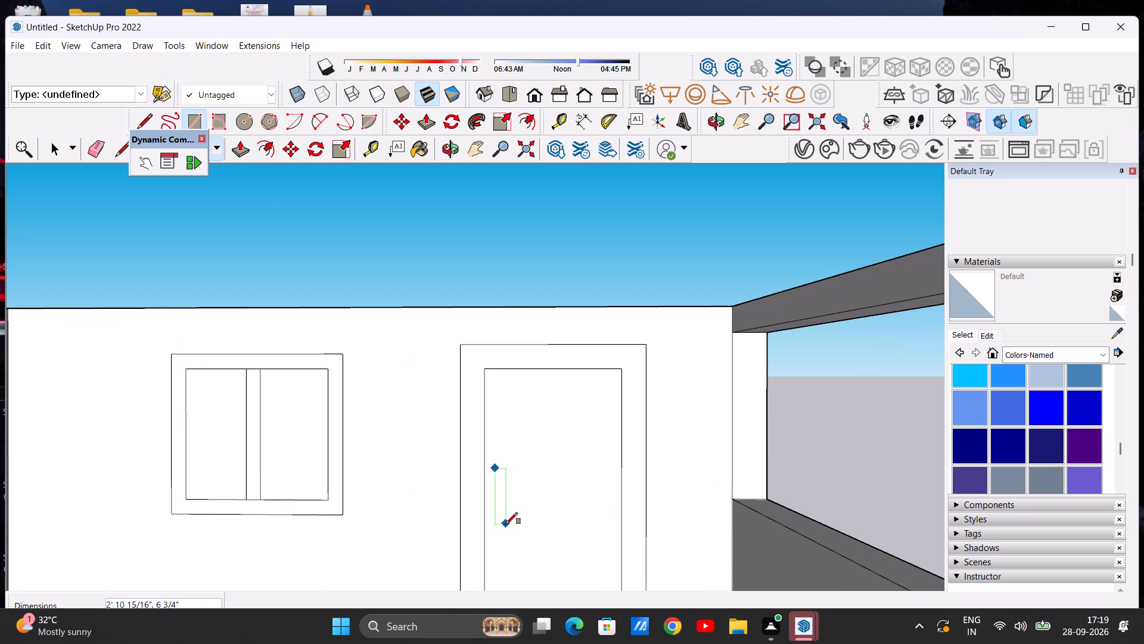
left_click(503, 524)
key("space")
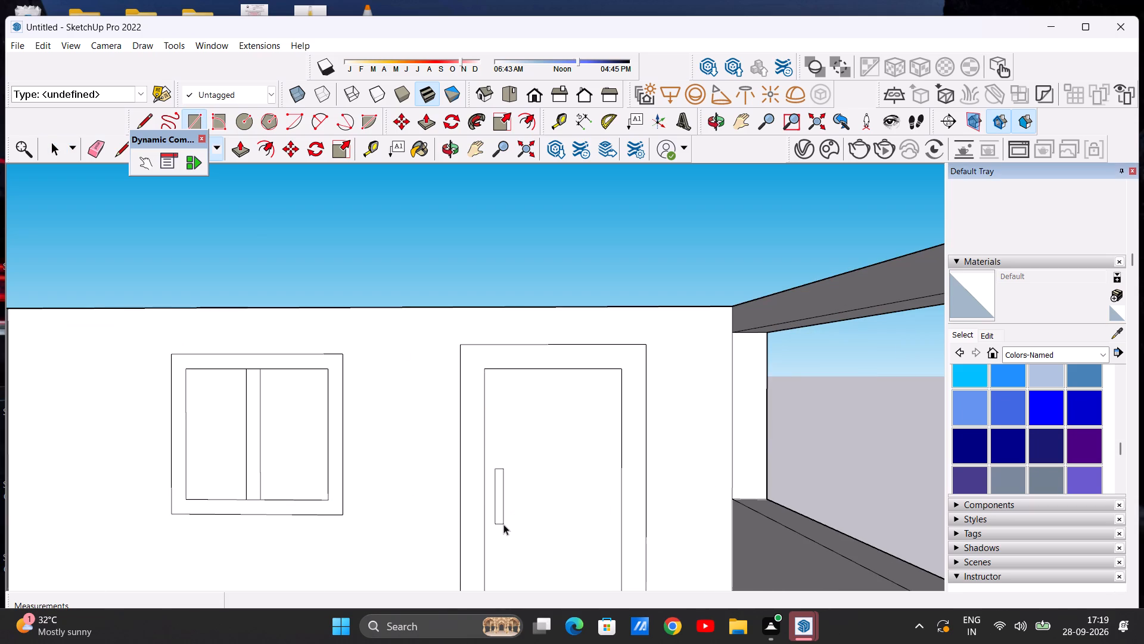
Inspect the front room with its window, door and handle from near and far.
scroll(502, 524, "down", 6)
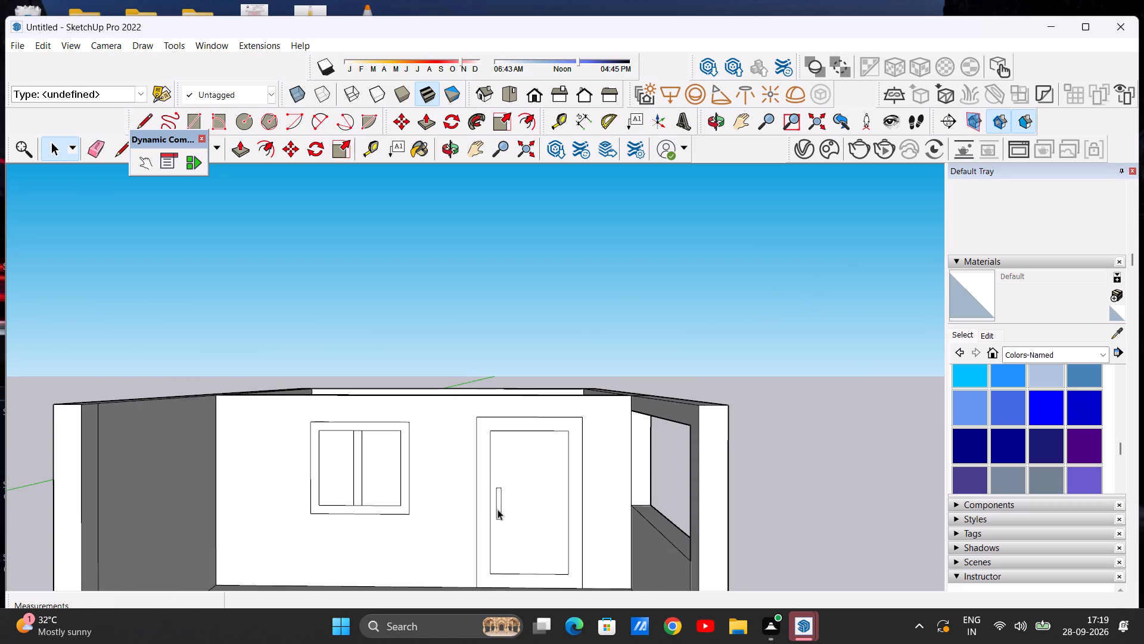
scroll(503, 479, "down", 4)
scroll(513, 493, "up", 6)
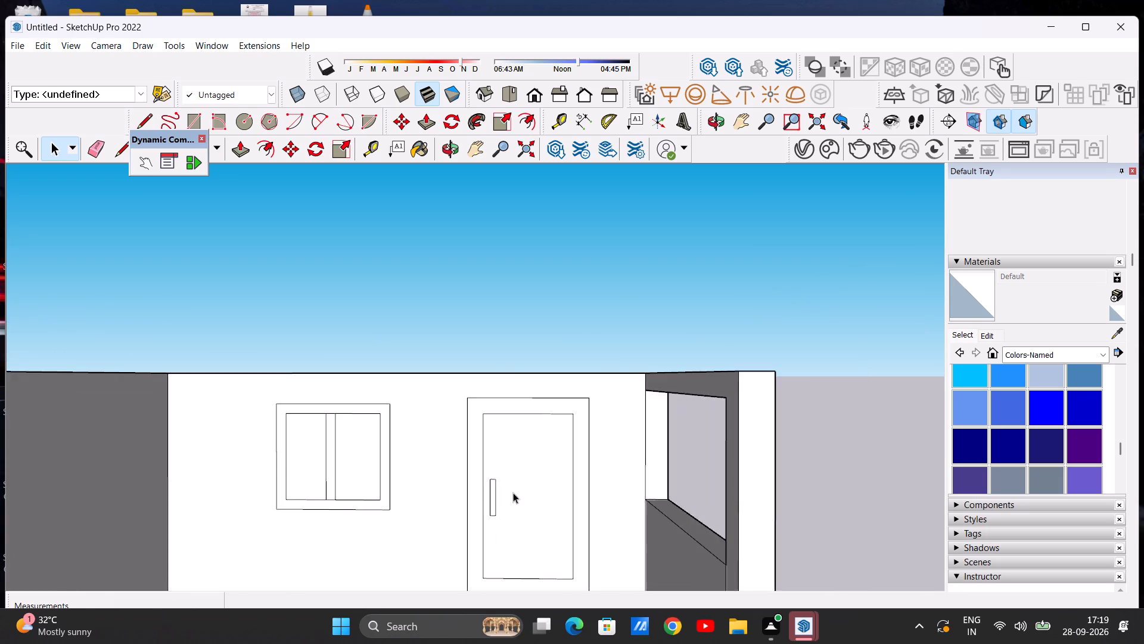
scroll(471, 503, "down", 15)
scroll(440, 538, "up", 8)
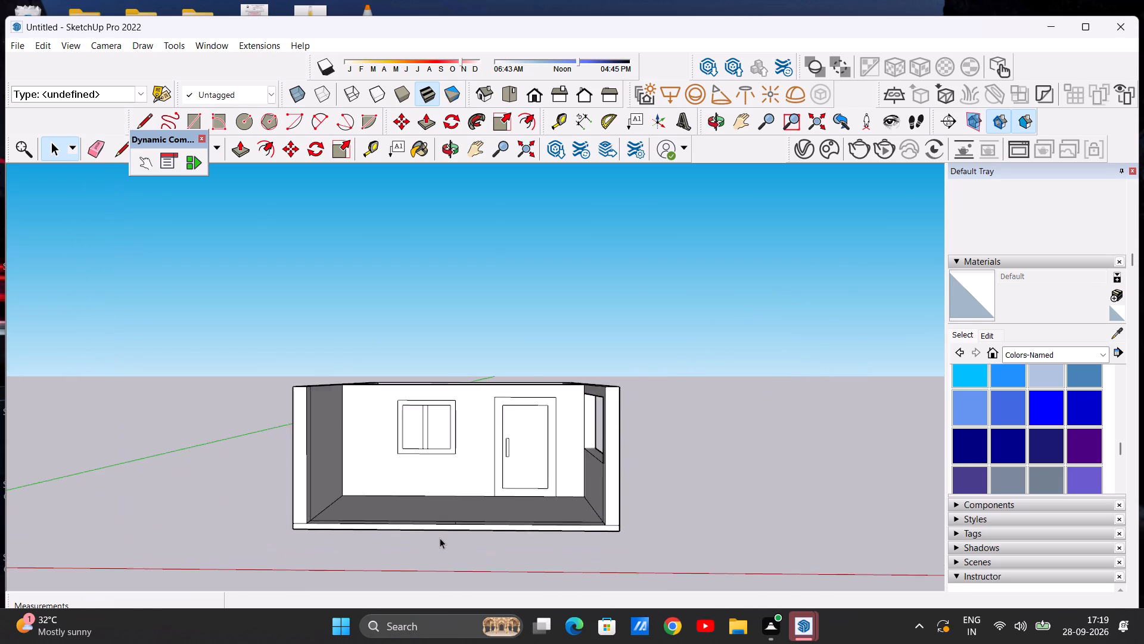
scroll(440, 538, "up", 1)
scroll(440, 538, "down", 7)
scroll(467, 473, "up", 5)
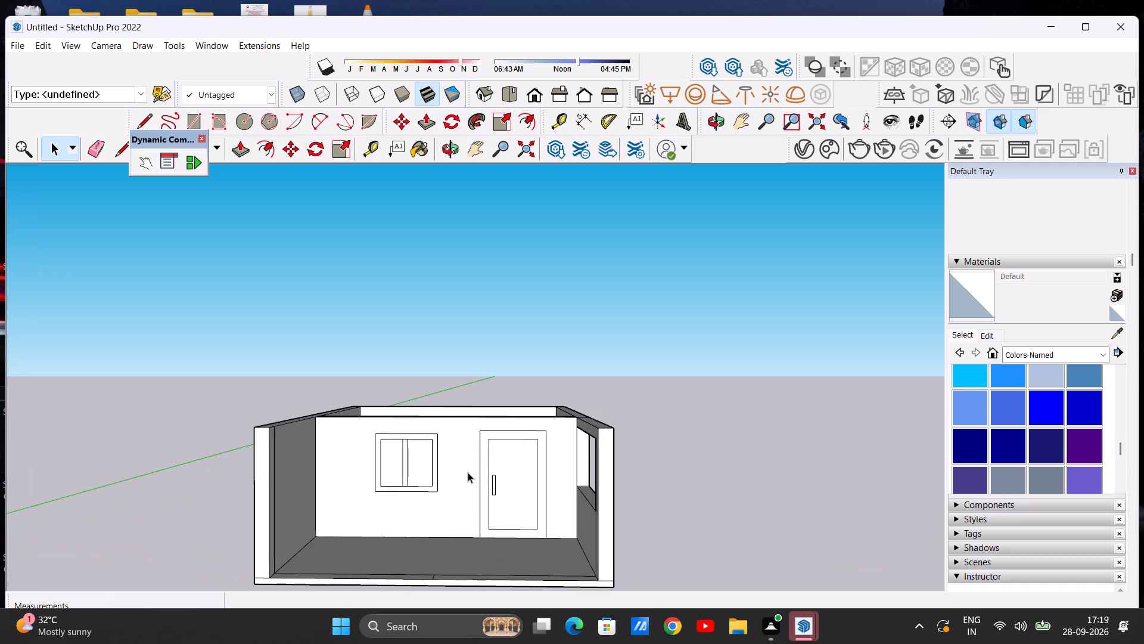
scroll(390, 456, "down", 2)
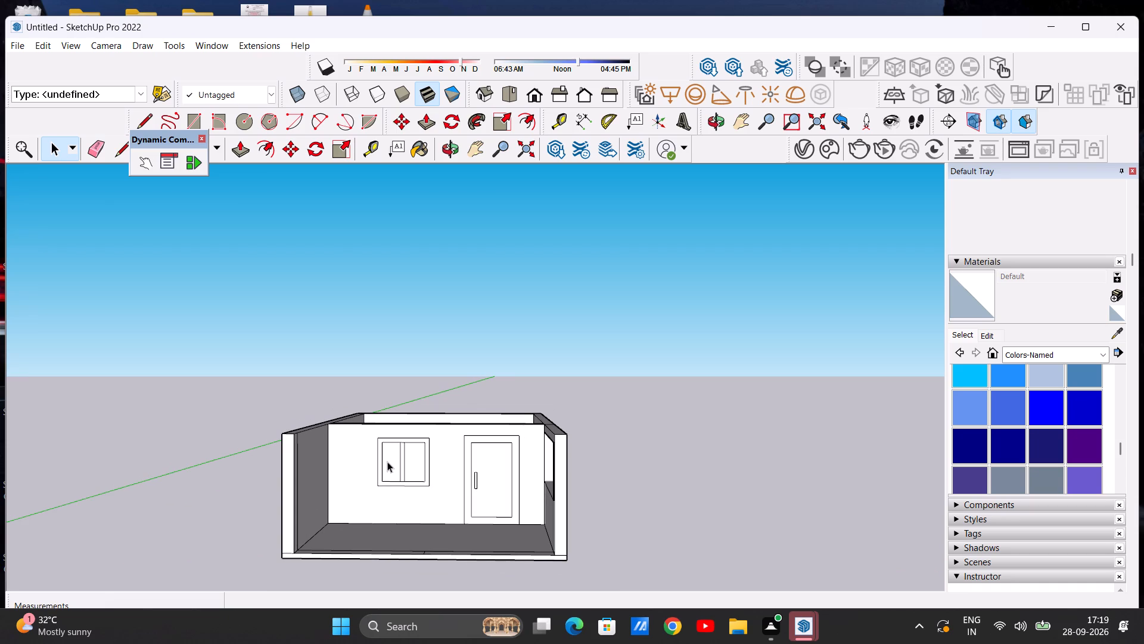
scroll(380, 453, "up", 5)
scroll(473, 469, "up", 5)
scroll(442, 472, "down", 7)
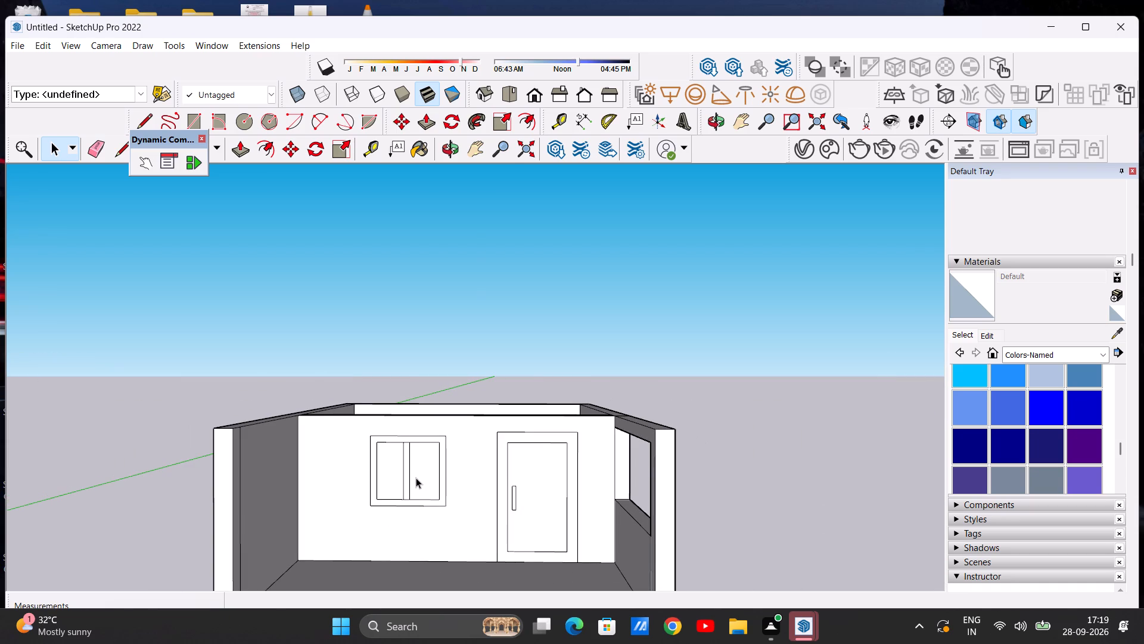
scroll(442, 461, "up", 5)
scroll(433, 461, "down", 10)
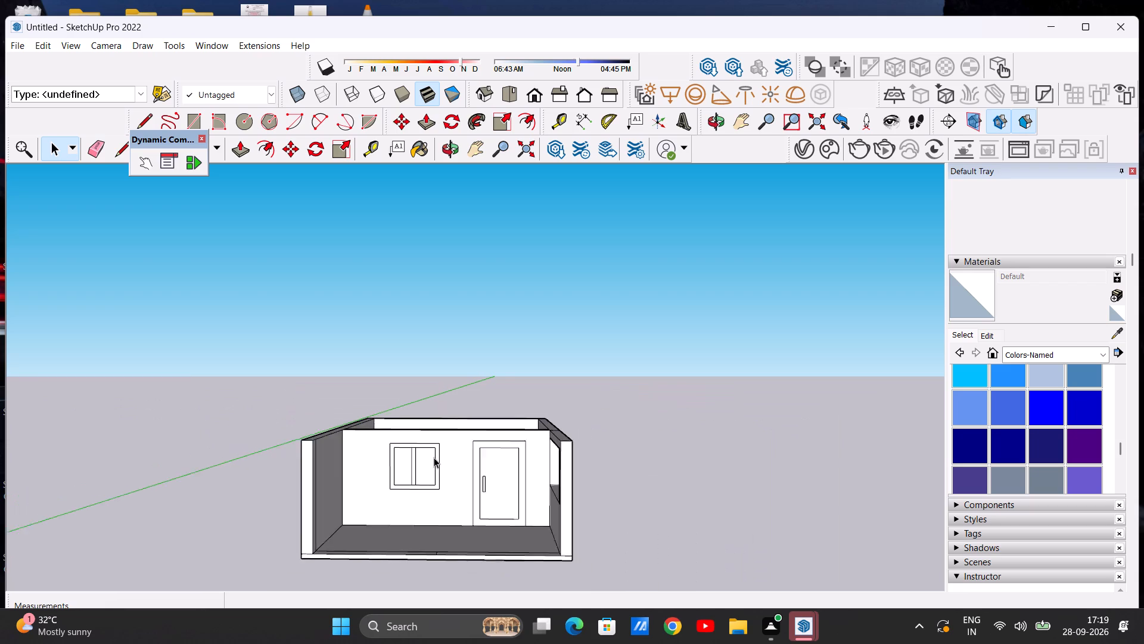
scroll(434, 457, "down", 2)
Copy the front room's floor face straight up 17' 8 3/8", from its corner at the partition to the wall's top corner.
middle_click_drag(414, 463, 394, 589)
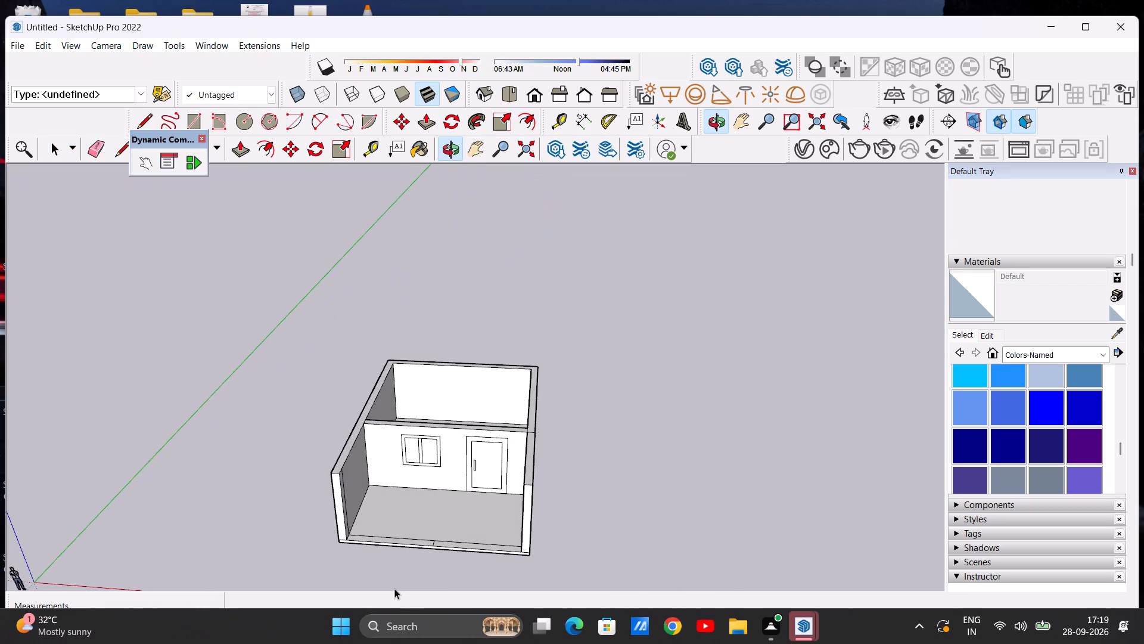
middle_click_drag(432, 527, 450, 586)
scroll(471, 487, "up", 5)
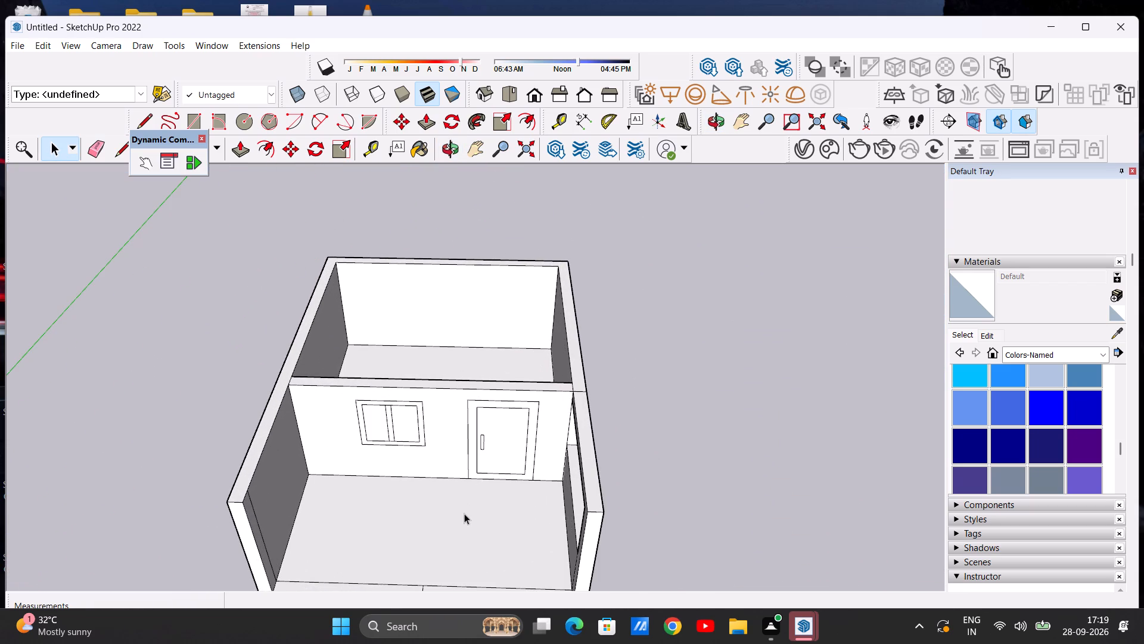
double_click(464, 513)
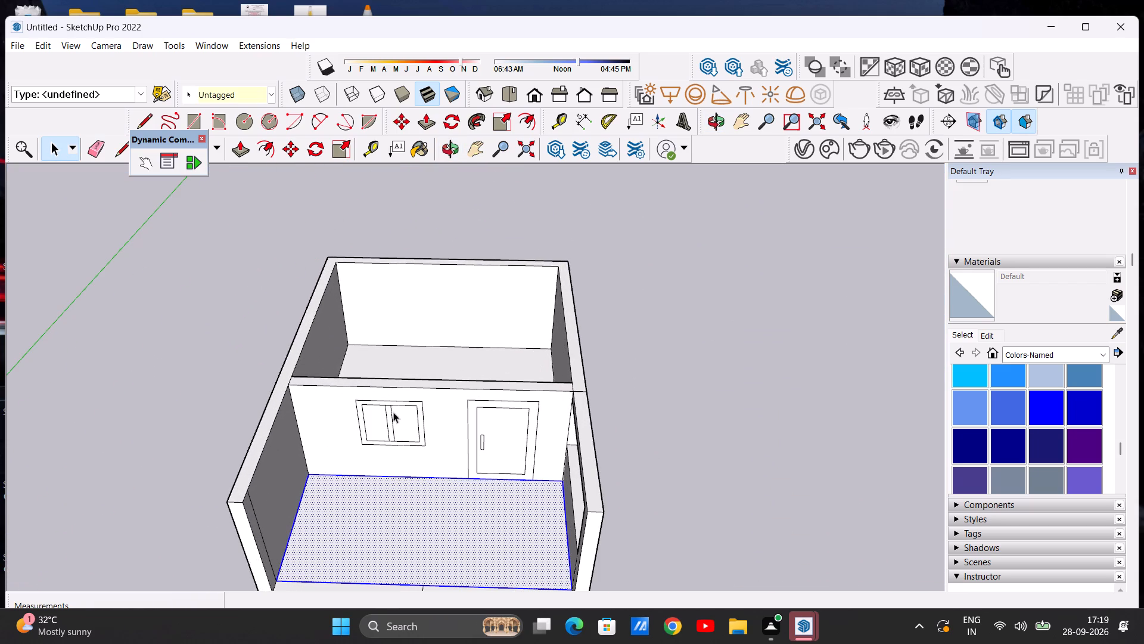
left_click(285, 143)
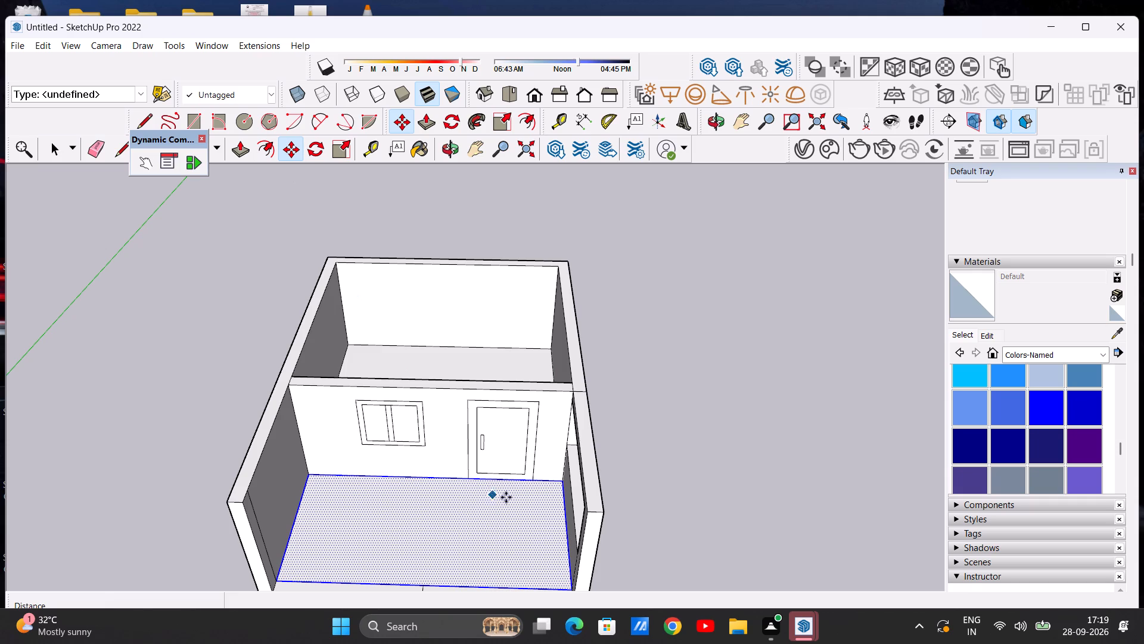
left_click(561, 487)
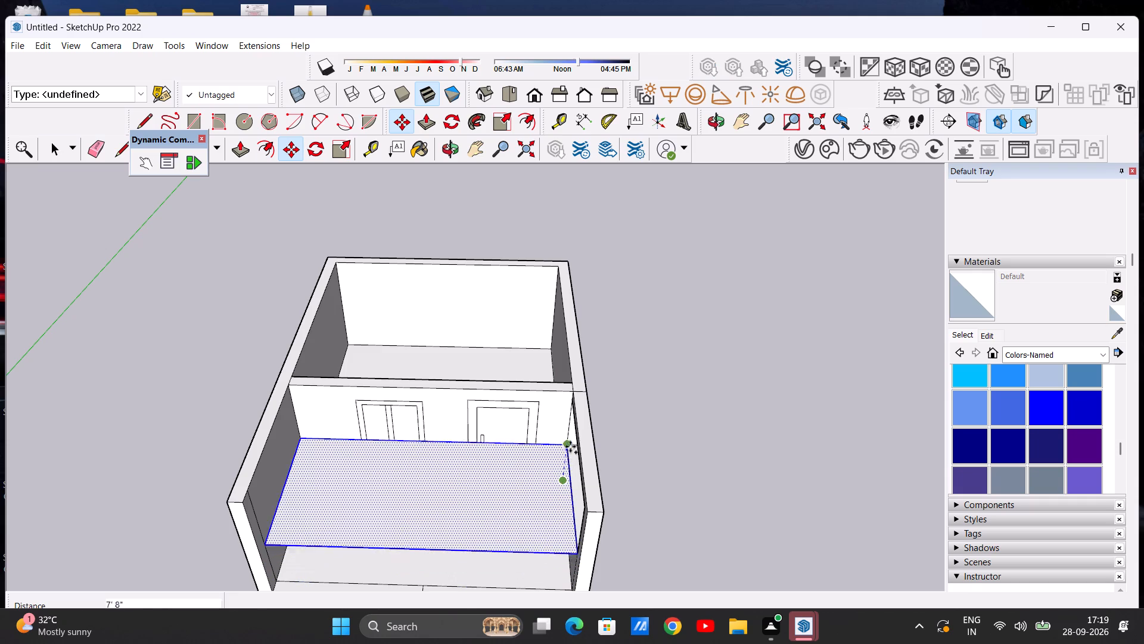
left_click(570, 396)
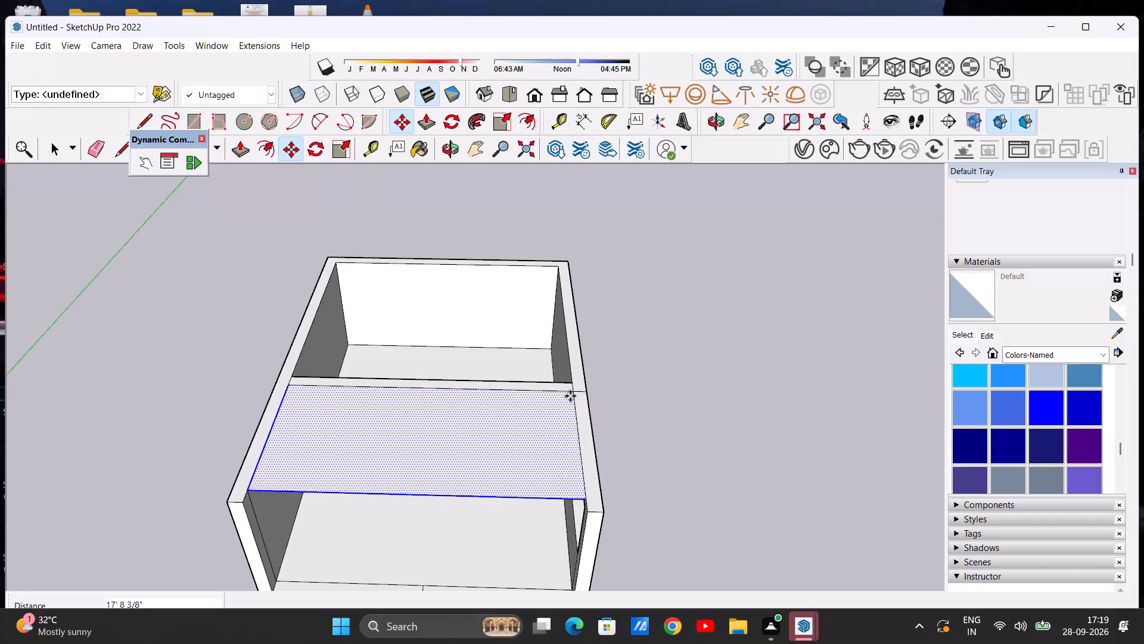
key("space")
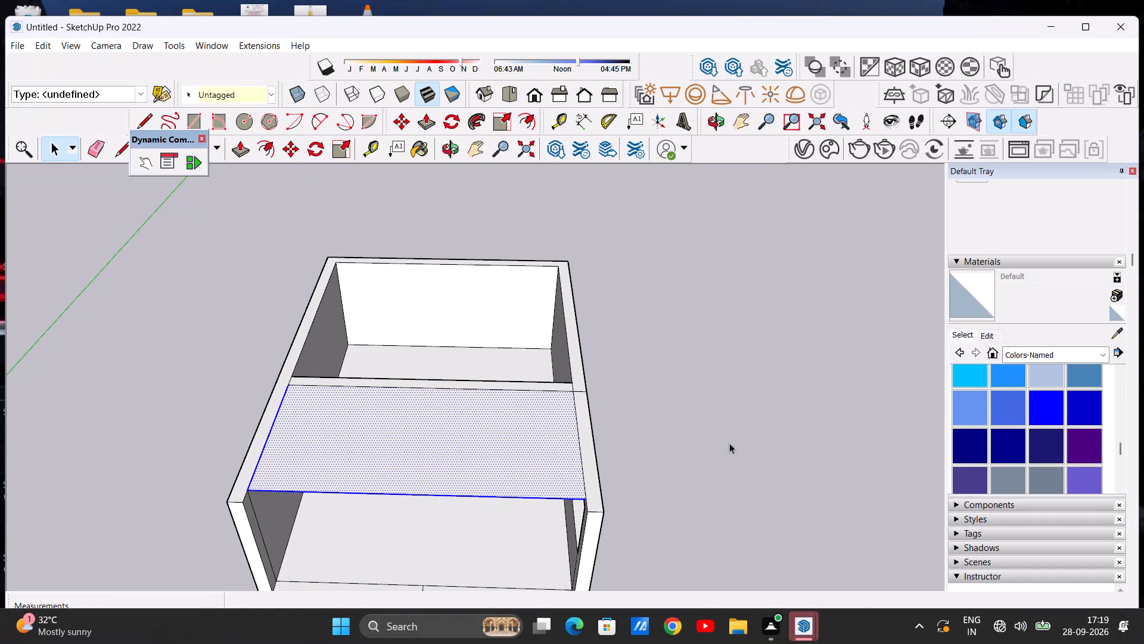
Copy the rear room's floor face straight up 17' 8 3/8", from its far corner to the wall's top corner.
left_click(784, 473)
scroll(410, 522, "up", 5)
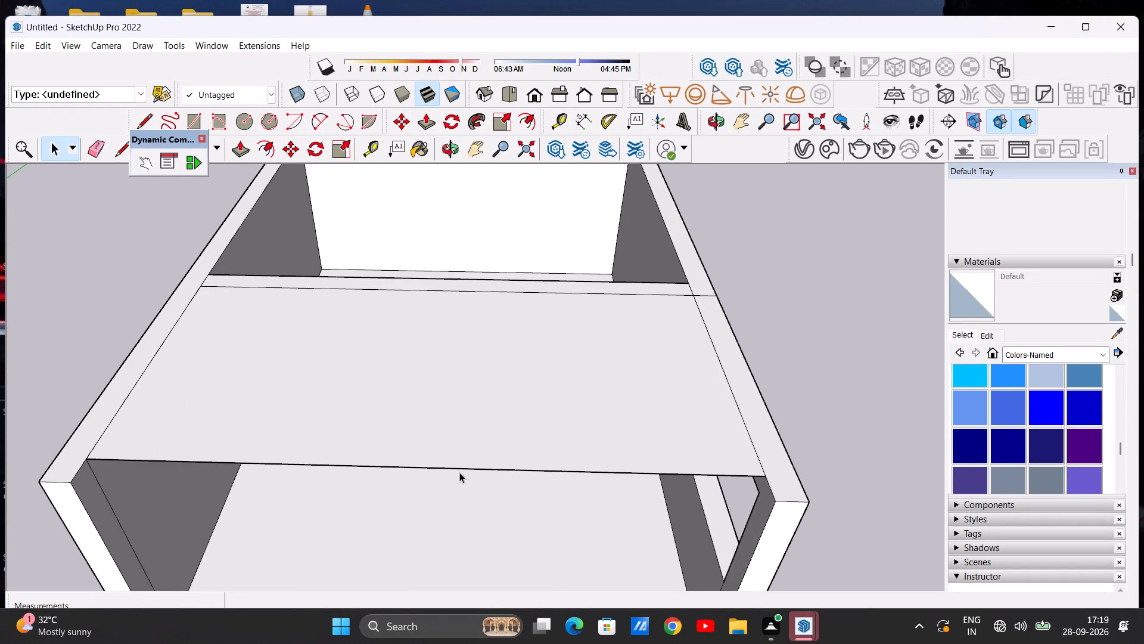
scroll(466, 463, "down", 6)
middle_click_drag(416, 462, 258, 354)
middle_click_drag(251, 357, 129, 456)
middle_click_drag(443, 363, 323, 434)
scroll(312, 442, "down", 2)
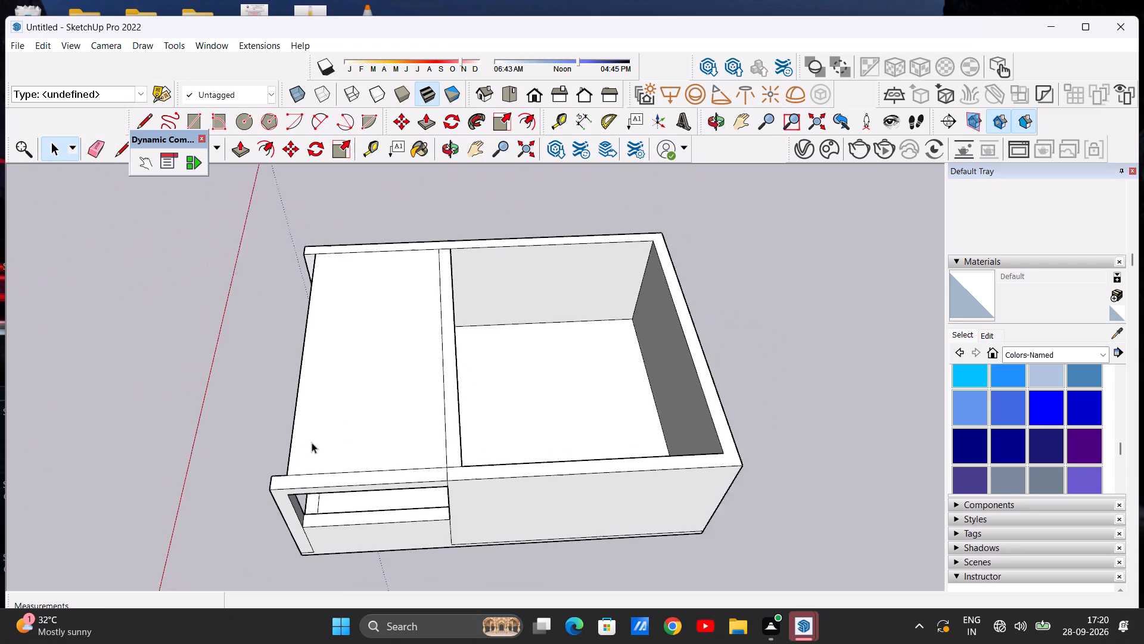
scroll(312, 442, "down", 4)
scroll(547, 390, "up", 5)
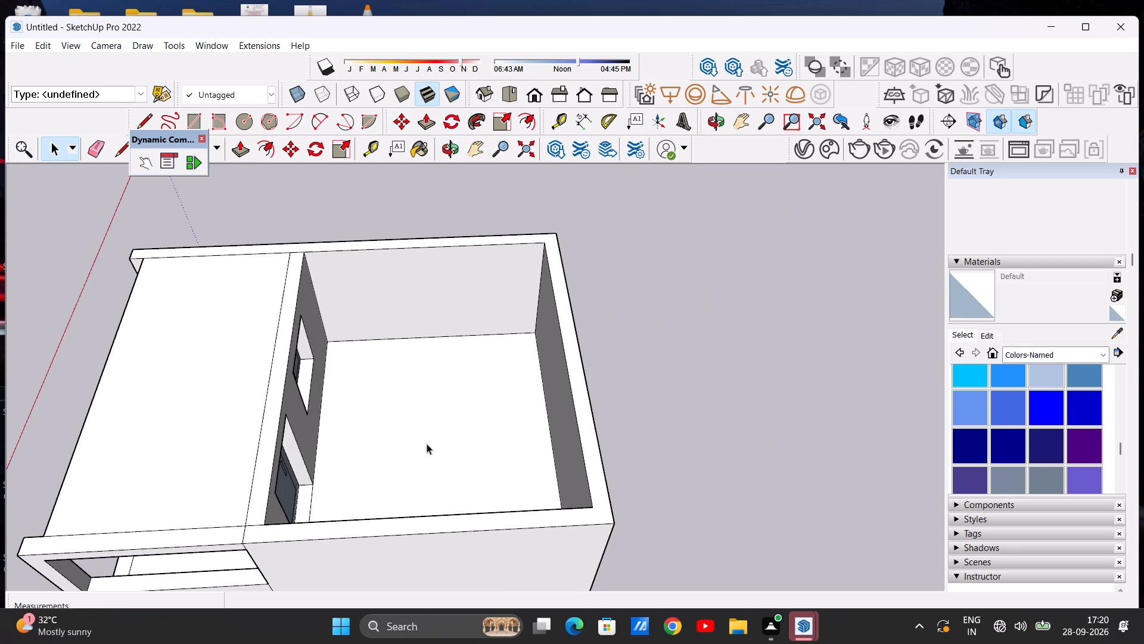
double_click(427, 444)
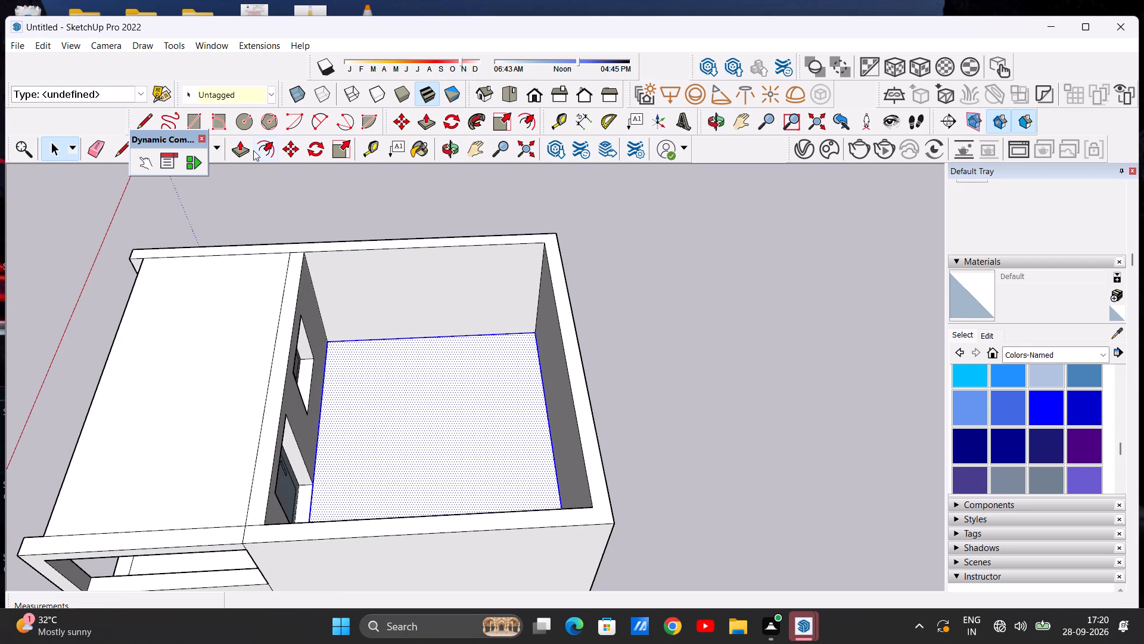
left_click(288, 149)
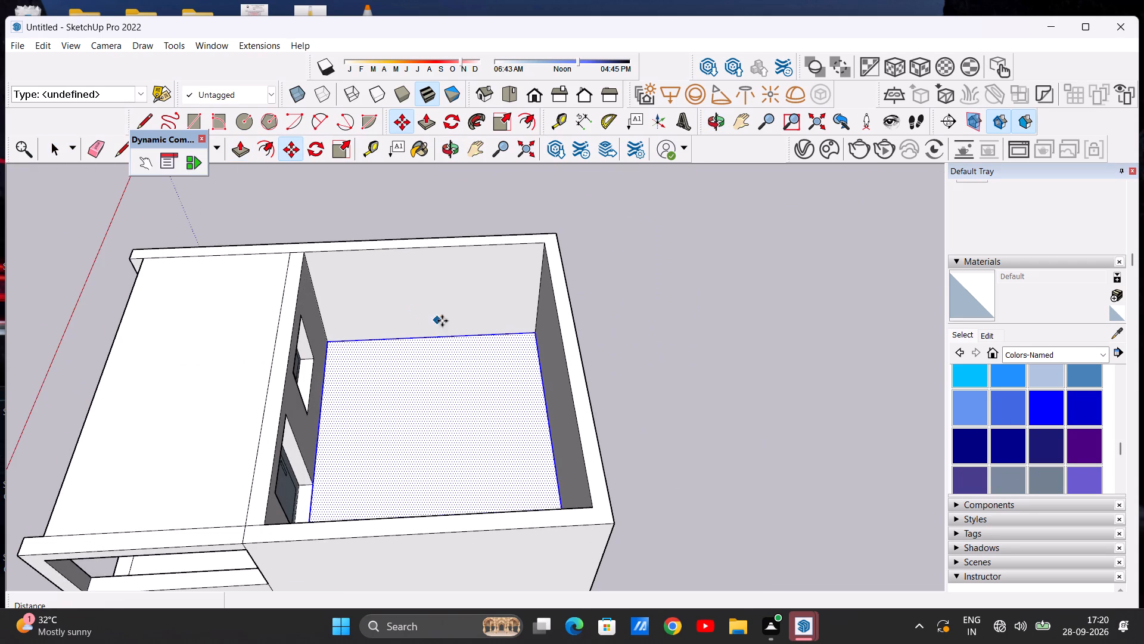
left_click(533, 332)
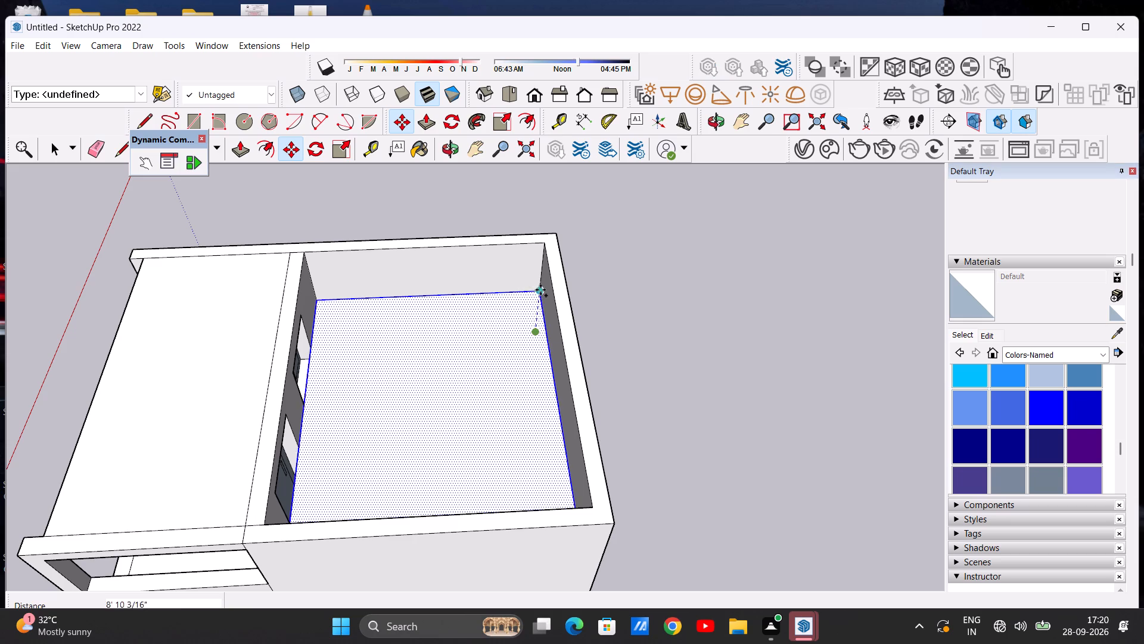
left_click(546, 249)
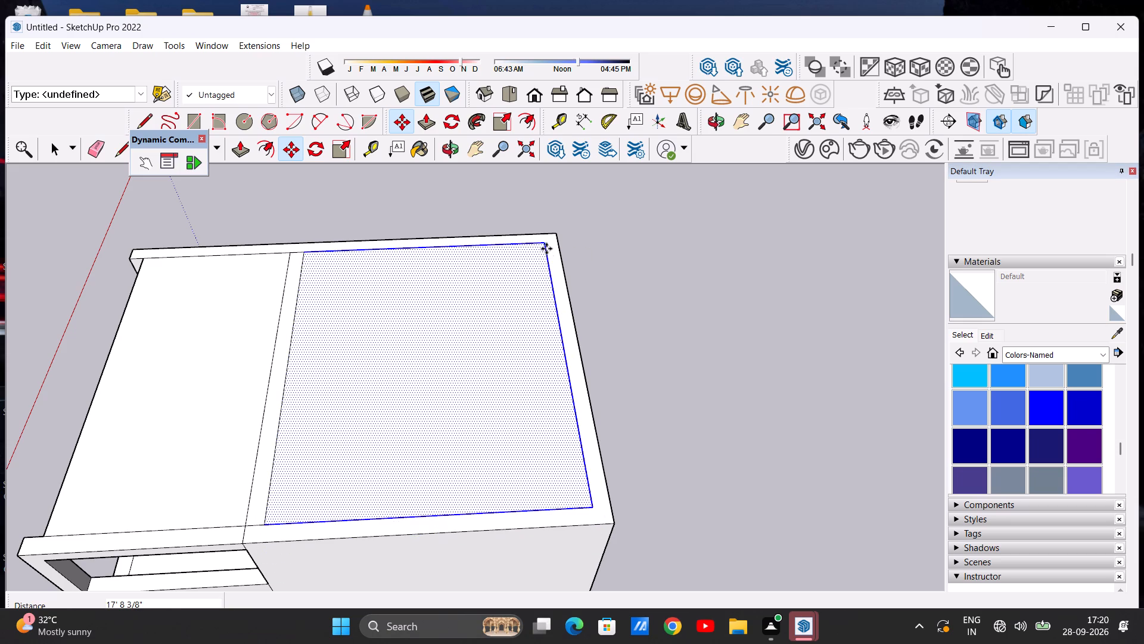
key("space")
left_click(719, 350)
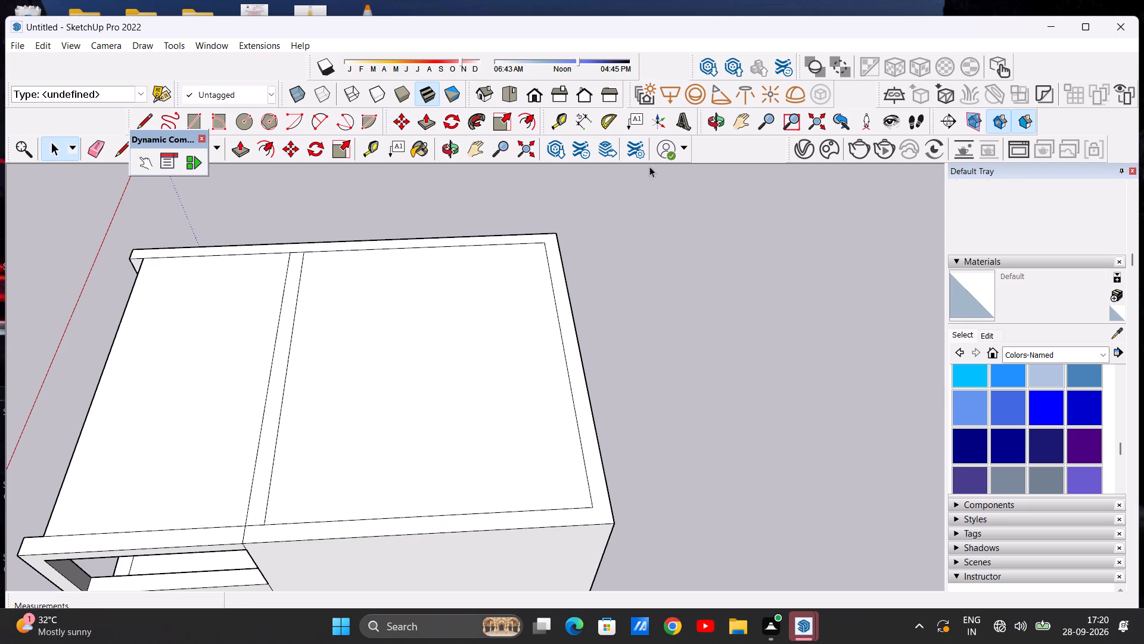
Inspect the covered building from the window side and the open front.
scroll(692, 284, "down", 6)
middle_click_drag(550, 412, 664, 305)
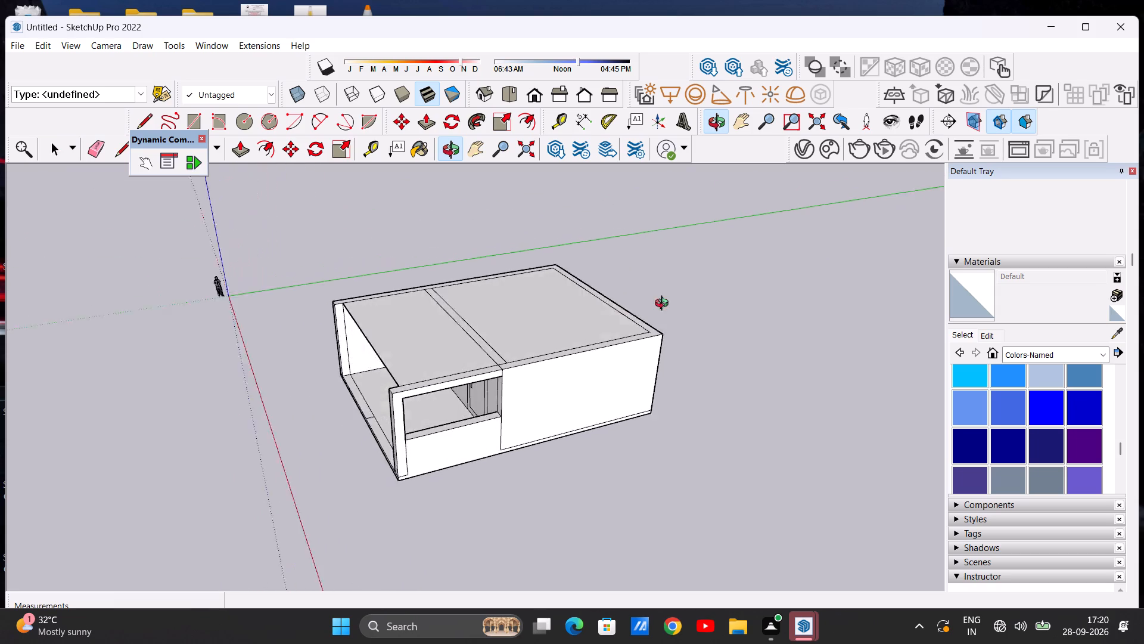
middle_click_drag(664, 305, 710, 295)
scroll(278, 399, "up", 5)
middle_click_drag(279, 399, 236, 401)
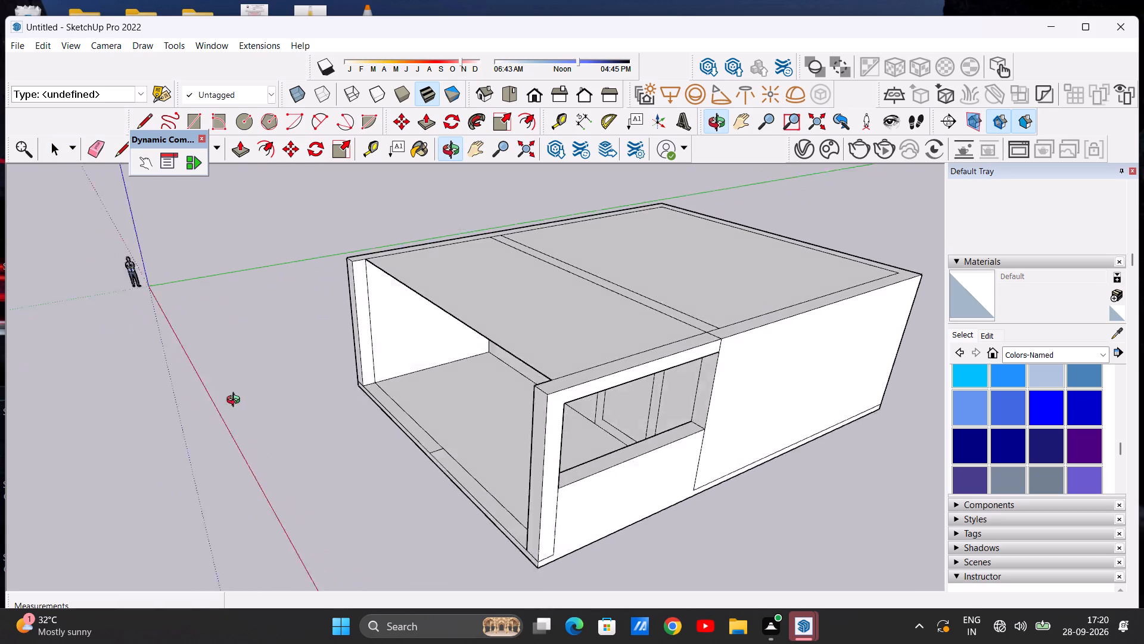
middle_click_drag(236, 401, 169, 421)
scroll(163, 420, "down", 3)
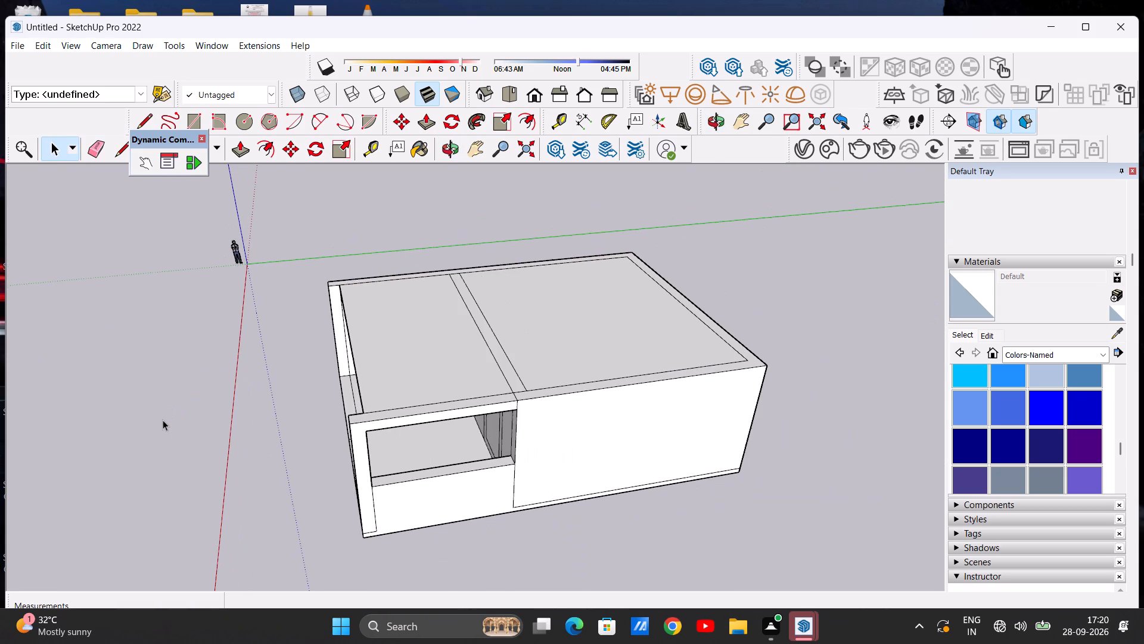
scroll(470, 379, "up", 5)
middle_click_drag(465, 435, 608, 332)
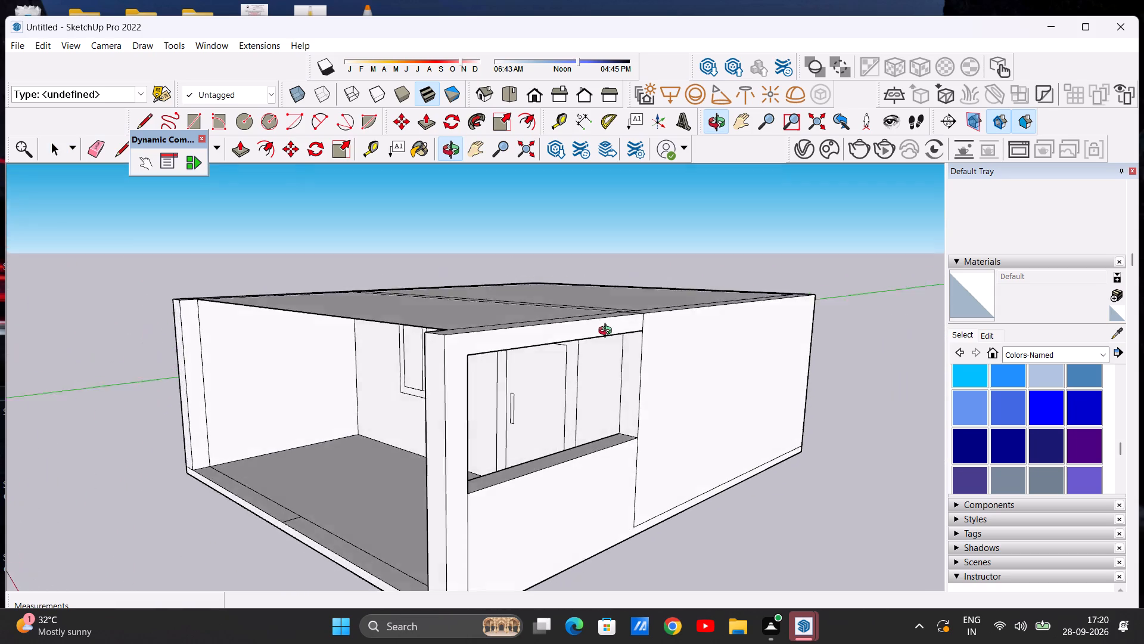
middle_click_drag(608, 332, 754, 333)
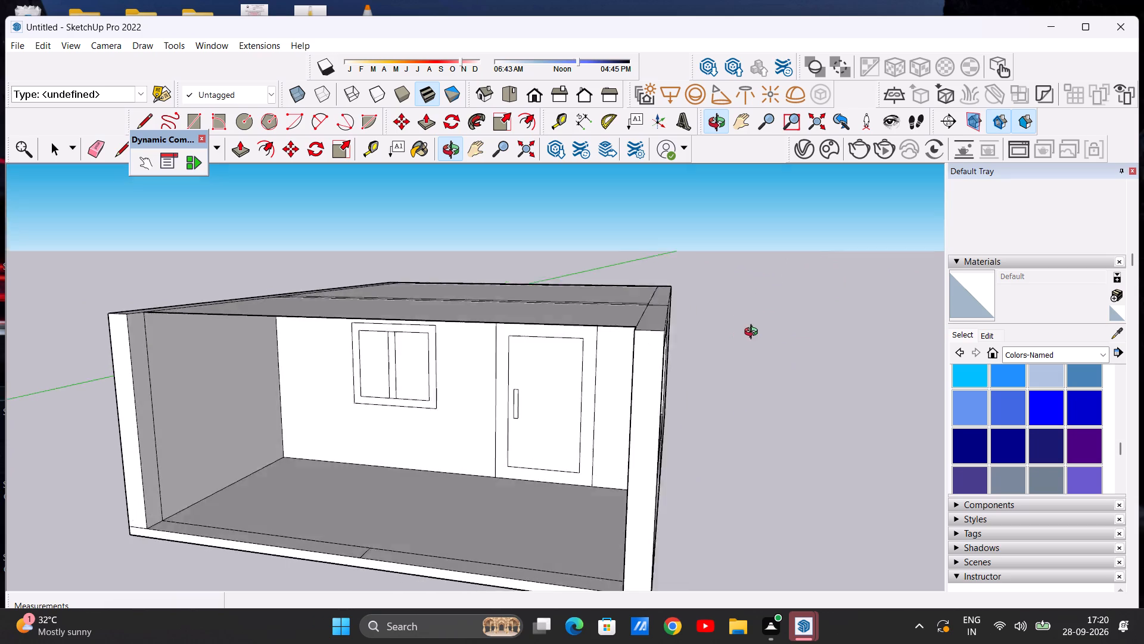
middle_click_drag(754, 333, 797, 329)
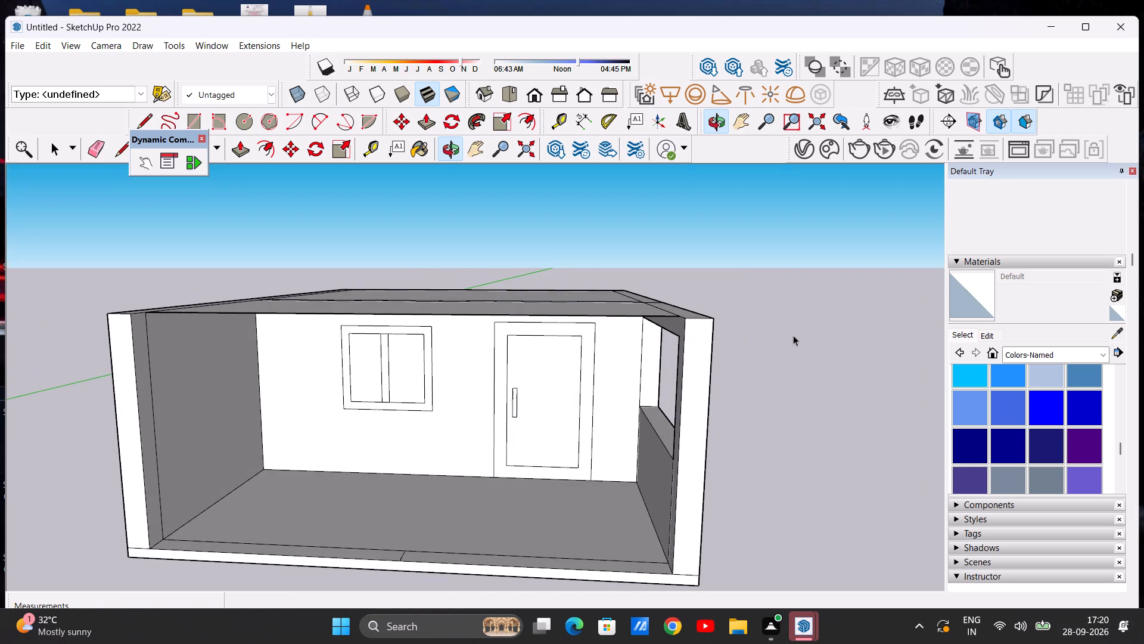
scroll(638, 420, "up", 12)
scroll(614, 408, "down", 11)
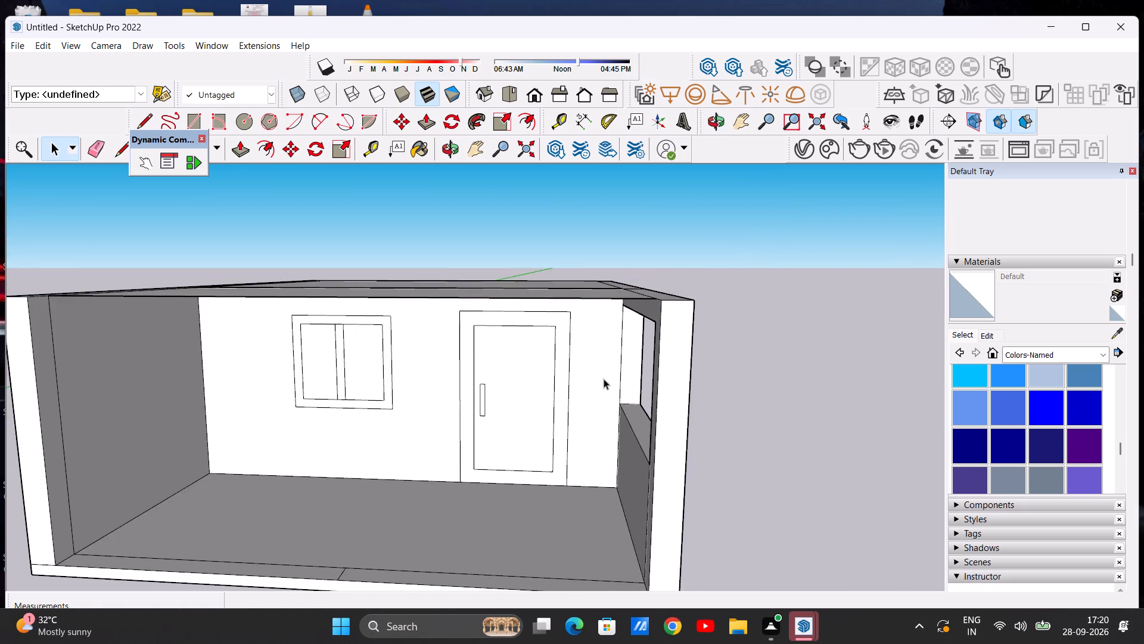
Erase the short line crossing the top of the window-side wall at the partition.
scroll(605, 372, "up", 1)
middle_click_drag(605, 372, 570, 447)
scroll(600, 376, "up", 2)
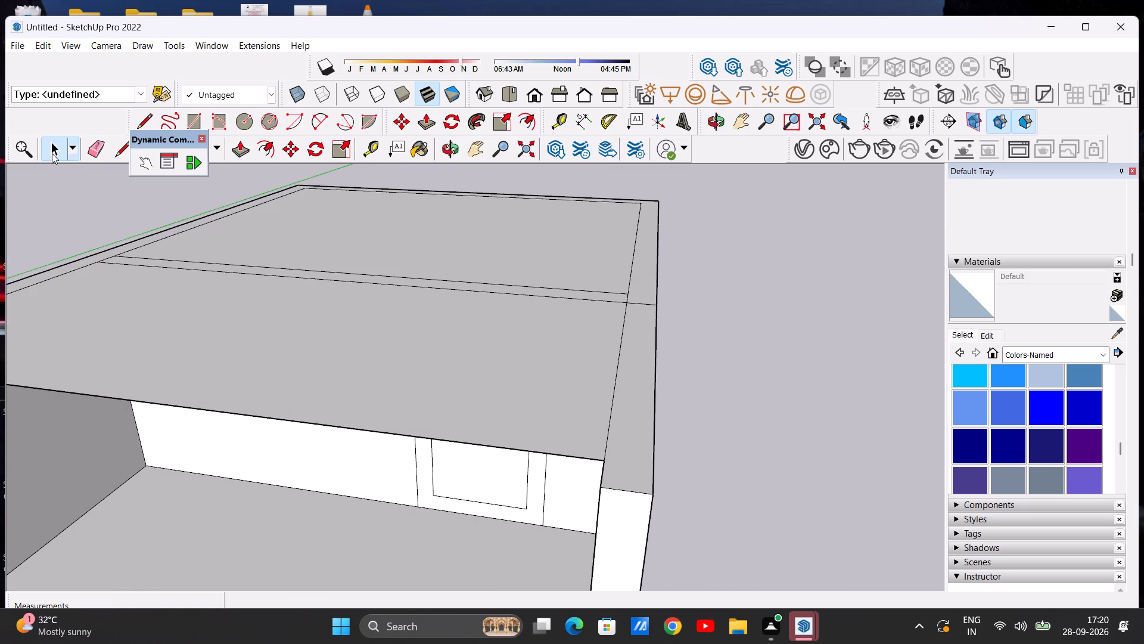
left_click(86, 146)
left_click_drag(645, 286, 645, 311)
Inspect the front room's side opening, window and door, and the roof faces from near, far and above.
scroll(659, 303, "down", 4)
middle_click_drag(615, 452, 658, 359)
scroll(636, 320, "up", 3)
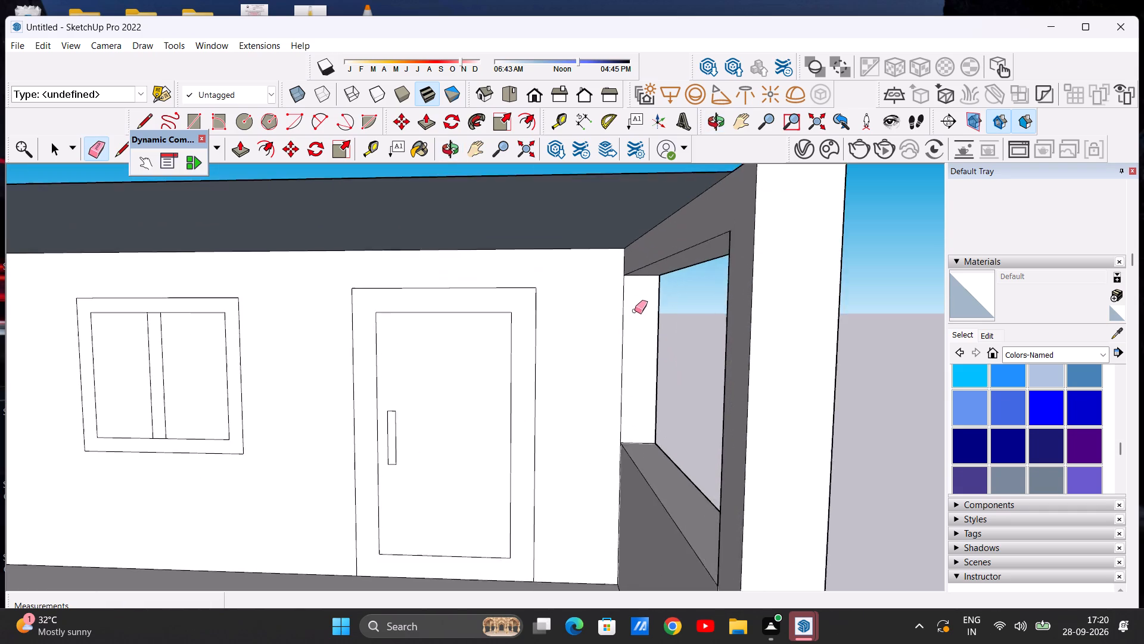
scroll(635, 311, "up", 6)
middle_click_drag(639, 315, 637, 302)
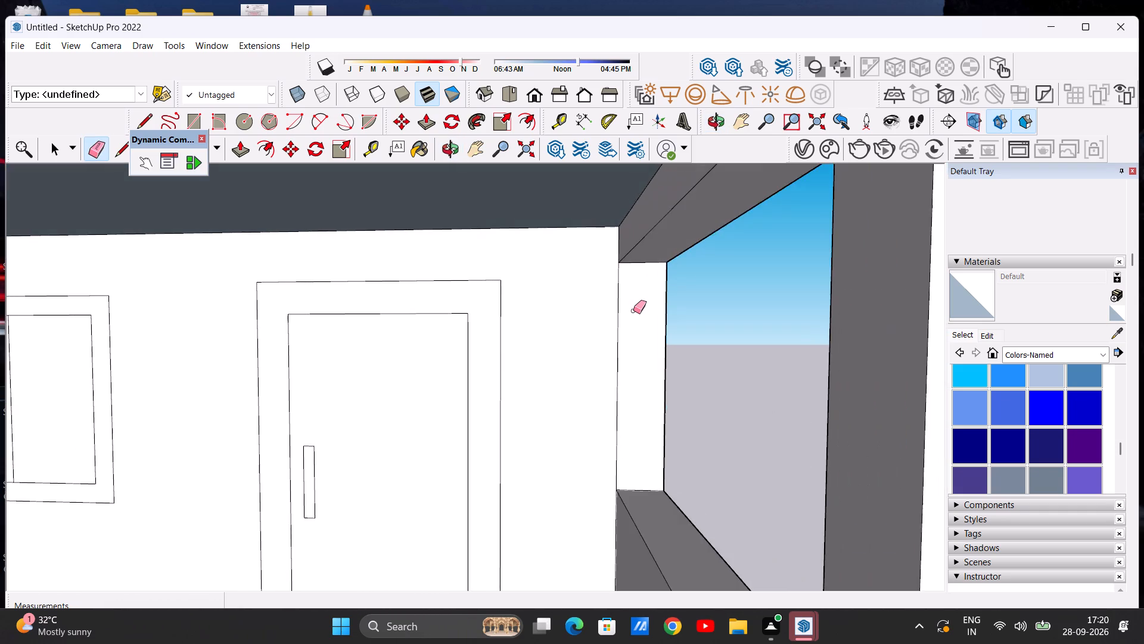
scroll(632, 312, "down", 14)
scroll(623, 286, "up", 2)
middle_click_drag(622, 286, 610, 373)
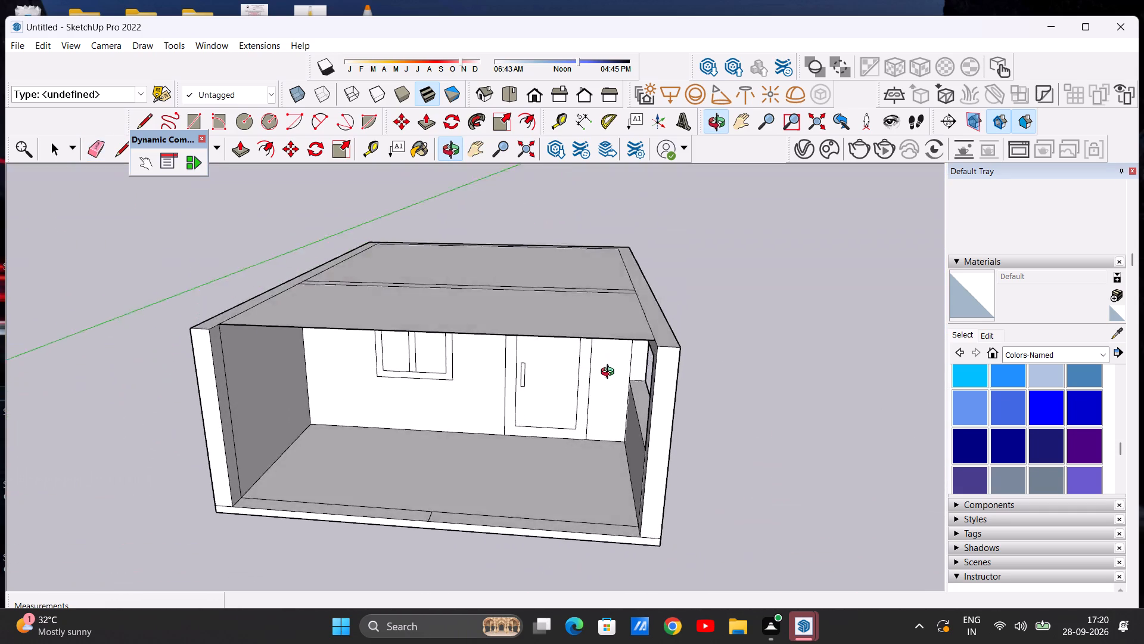
middle_click_drag(610, 373, 623, 429)
scroll(640, 408, "down", 5)
scroll(688, 328, "up", 4)
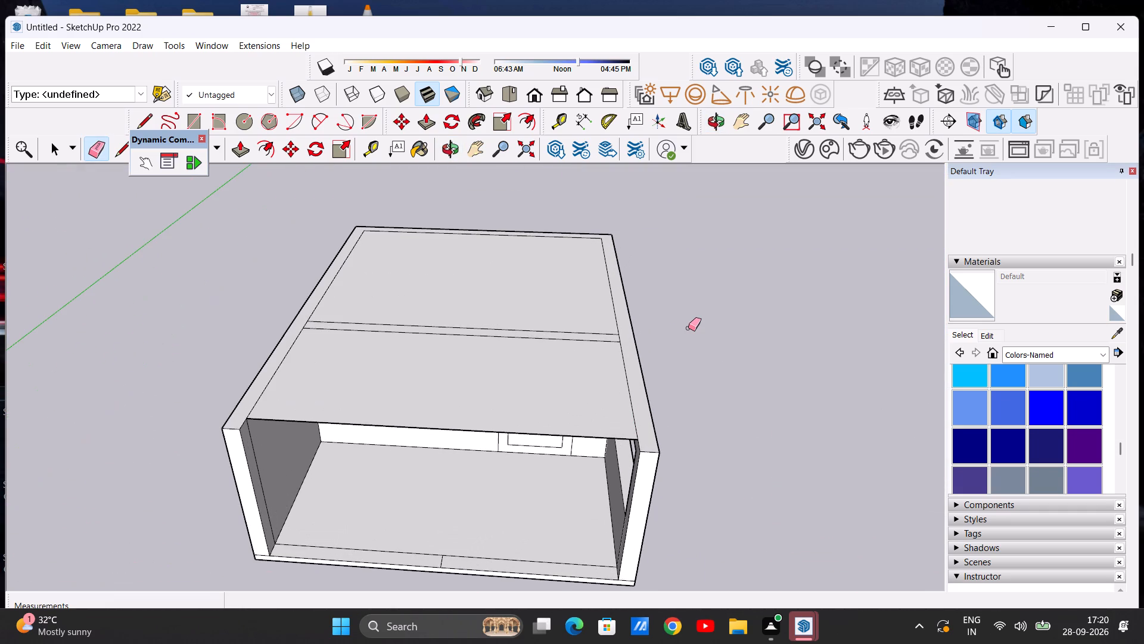
key("space")
scroll(426, 548, "down", 5)
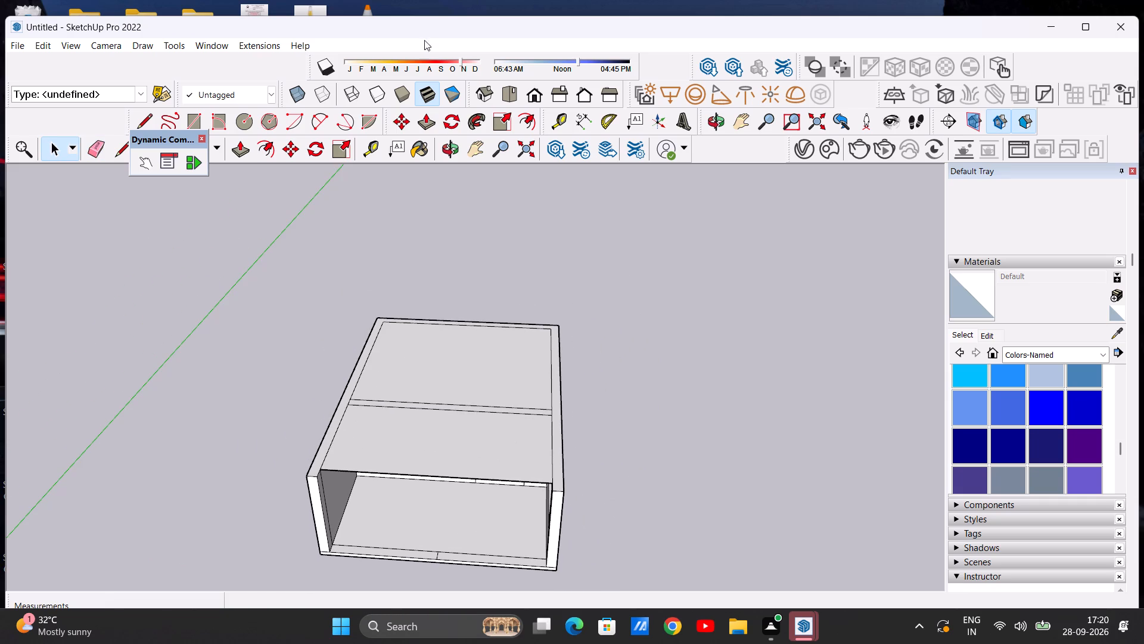
scroll(460, 57, "down", 3)
scroll(506, 232, "down", 6)
middle_click_drag(474, 457, 470, 319)
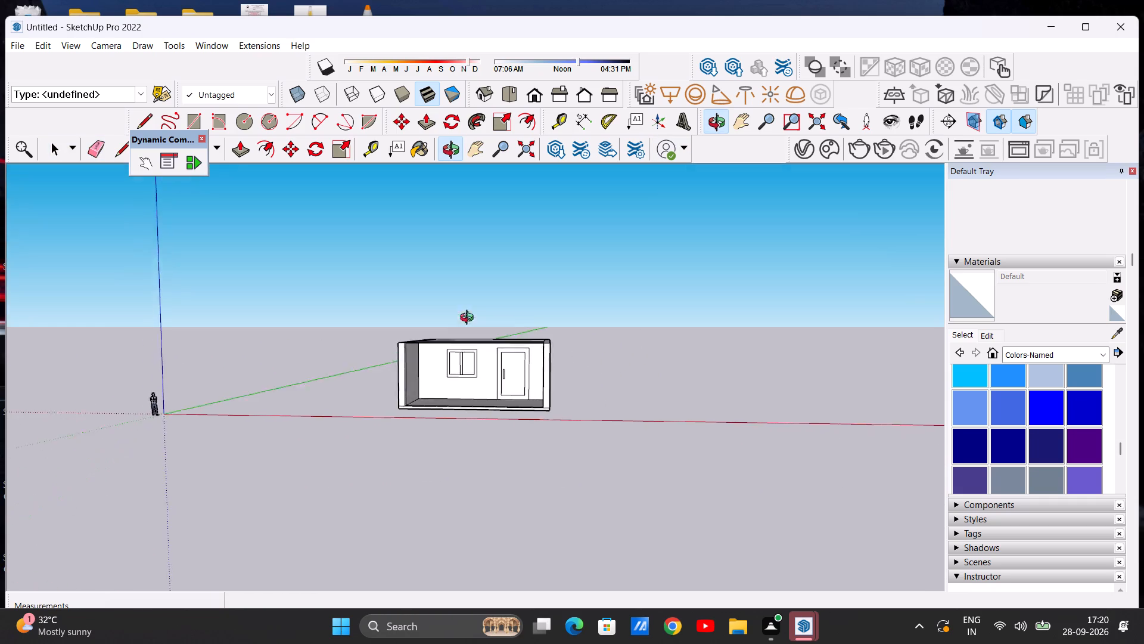
middle_click_drag(470, 319, 467, 311)
scroll(477, 342, "up", 11)
middle_click_drag(478, 373, 473, 413)
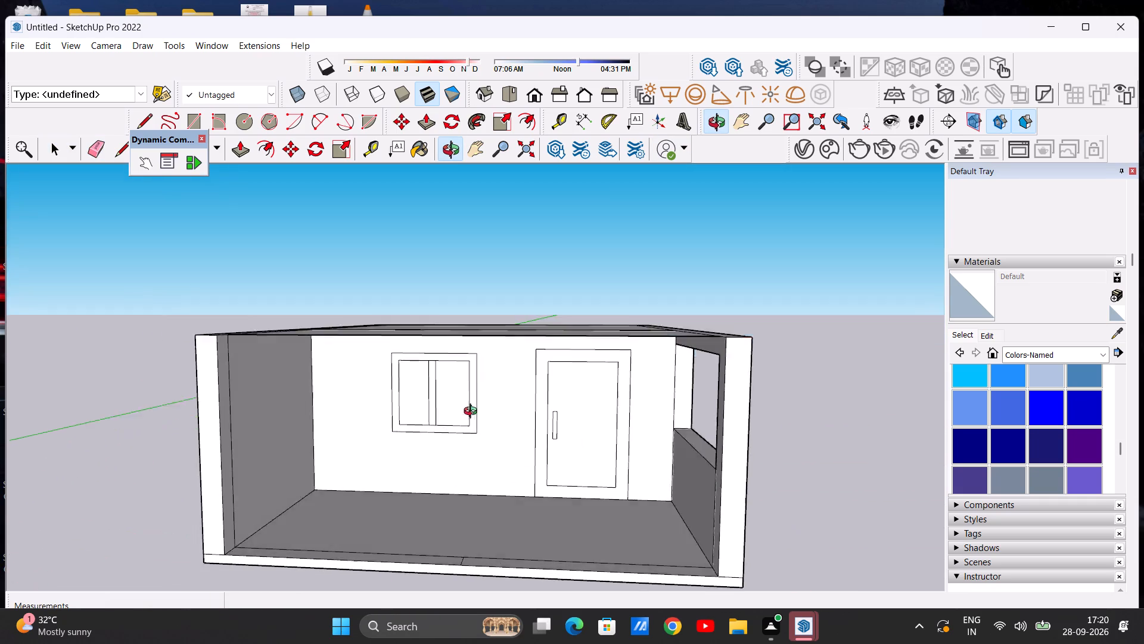
middle_click_drag(473, 413, 471, 478)
scroll(493, 374, "down", 3)
middle_click_drag(488, 357, 370, 462)
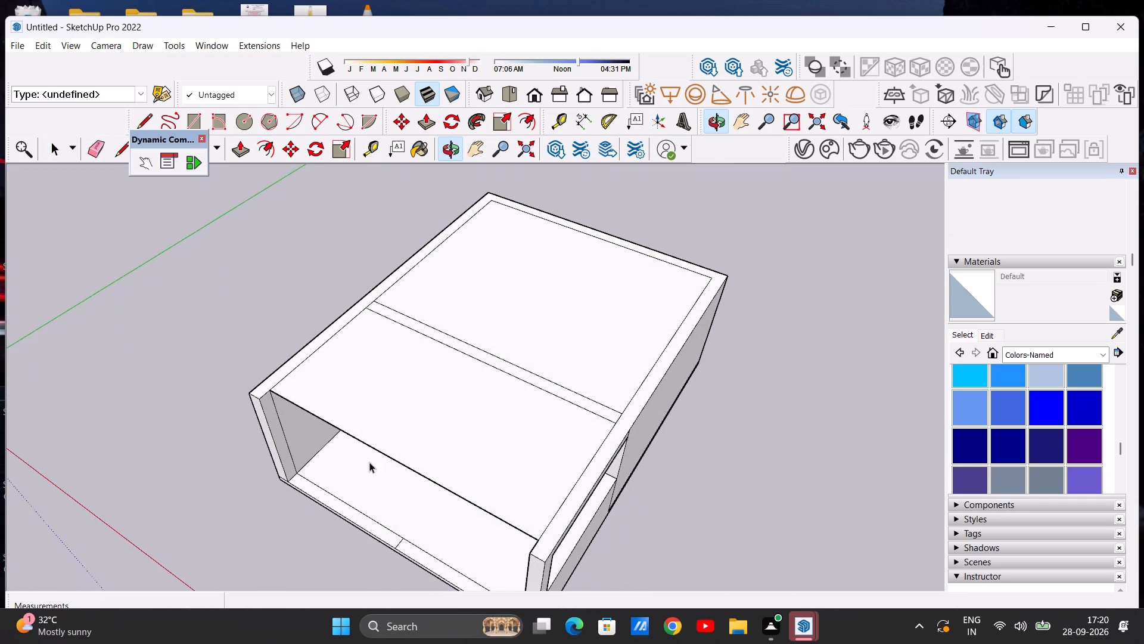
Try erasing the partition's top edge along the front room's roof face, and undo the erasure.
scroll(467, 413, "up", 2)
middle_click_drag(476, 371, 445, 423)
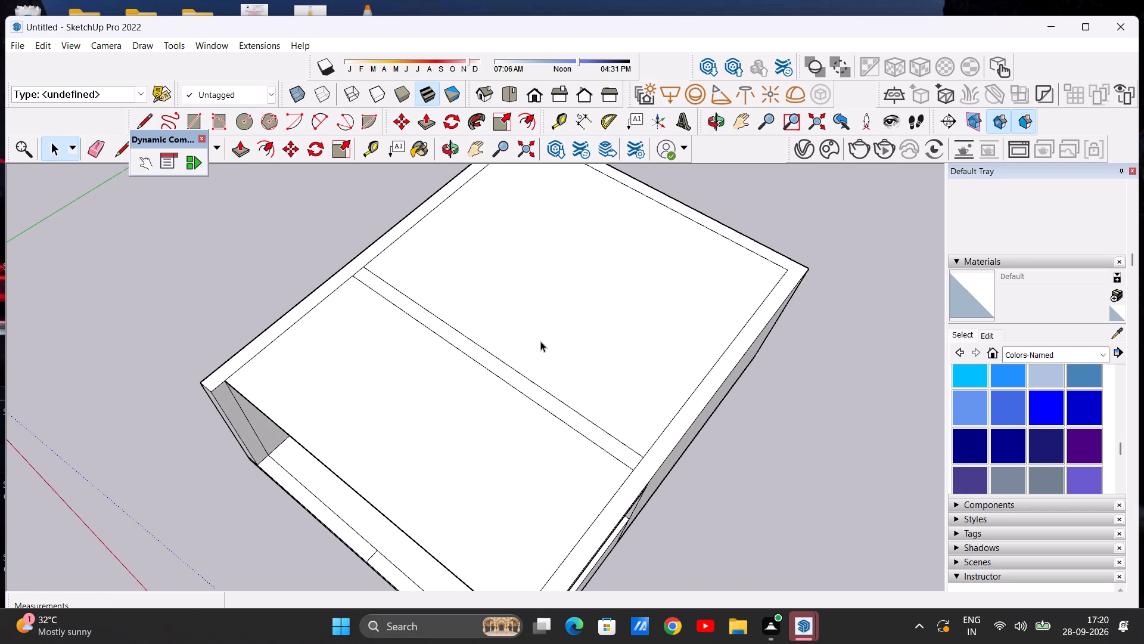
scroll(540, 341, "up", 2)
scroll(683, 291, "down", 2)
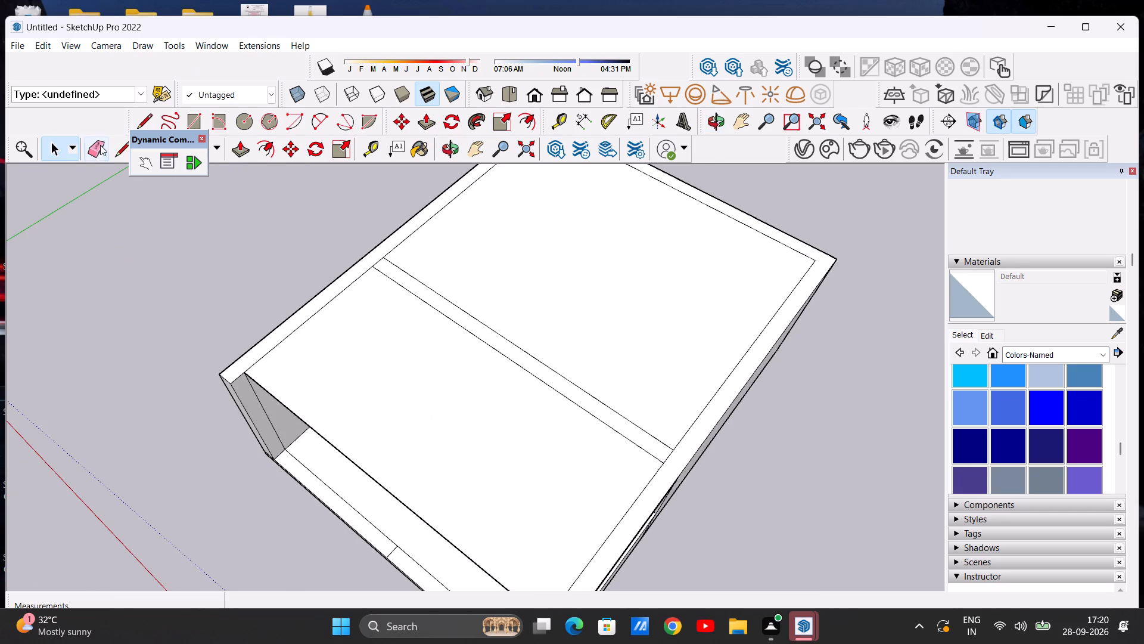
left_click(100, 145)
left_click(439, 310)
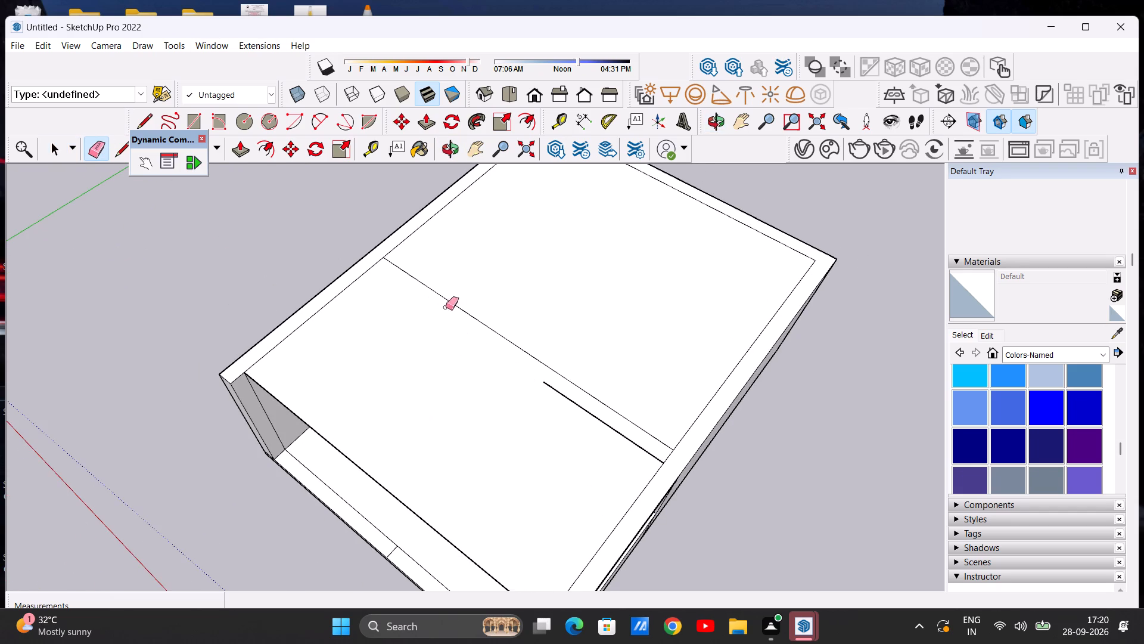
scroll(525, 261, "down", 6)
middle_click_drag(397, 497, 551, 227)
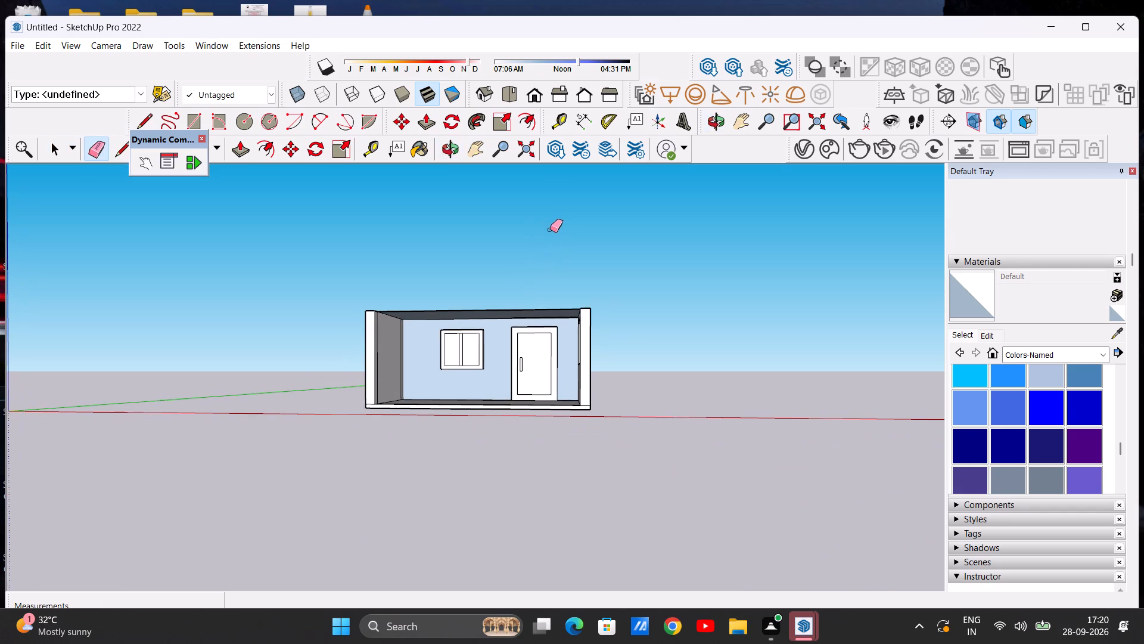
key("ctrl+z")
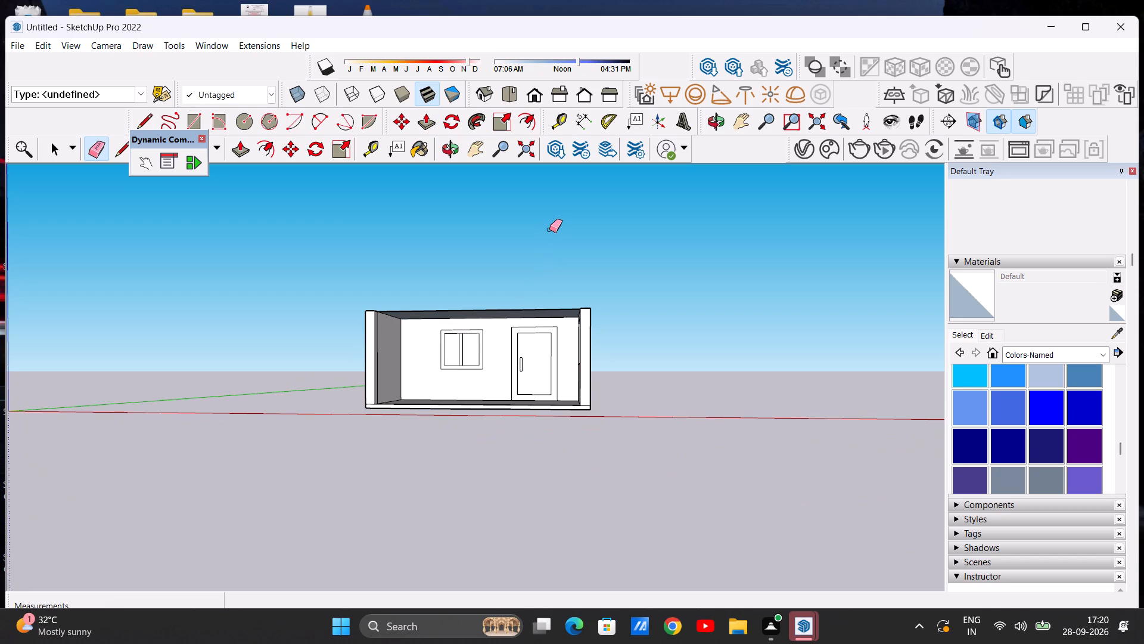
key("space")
Push/Pull the front room's roof face upward by 9" to give it thickness.
scroll(427, 352, "down", 4)
middle_click_drag(426, 354, 444, 485)
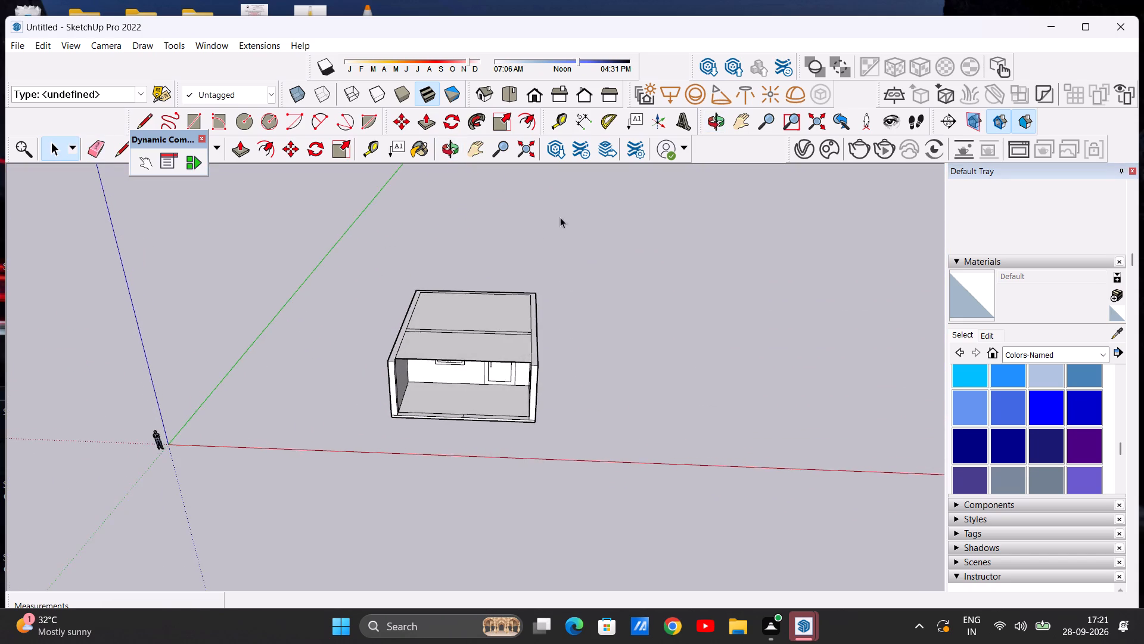
scroll(510, 256, "up", 9)
scroll(480, 333, "down", 3)
middle_click_drag(474, 395, 387, 466)
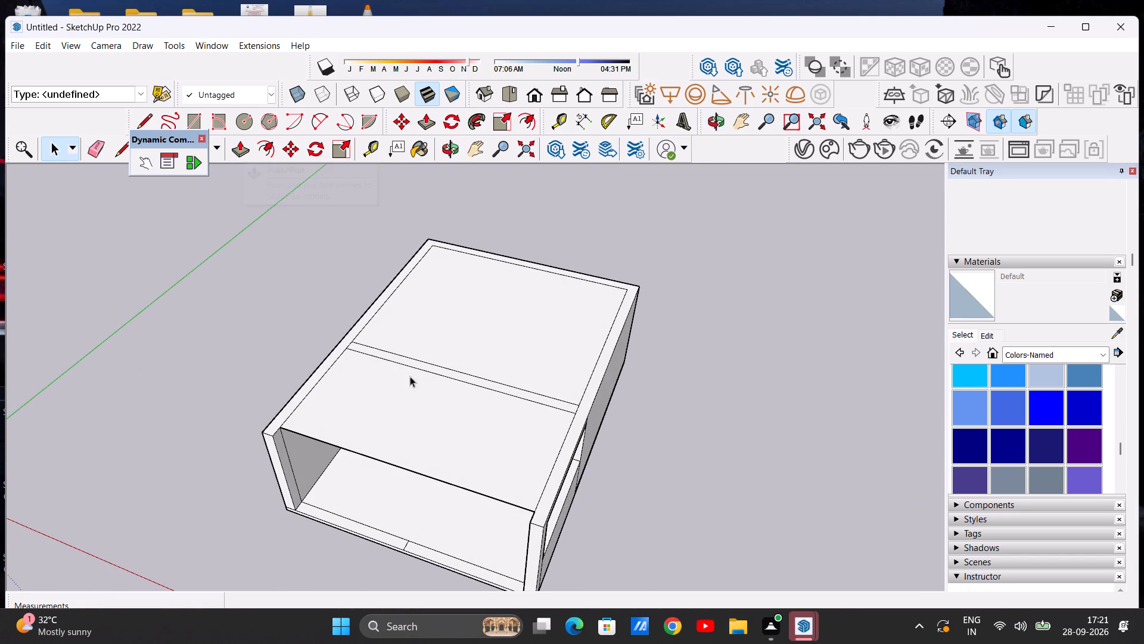
scroll(435, 271, "down", 7)
scroll(598, 306, "up", 1)
middle_click_drag(595, 309, 447, 399)
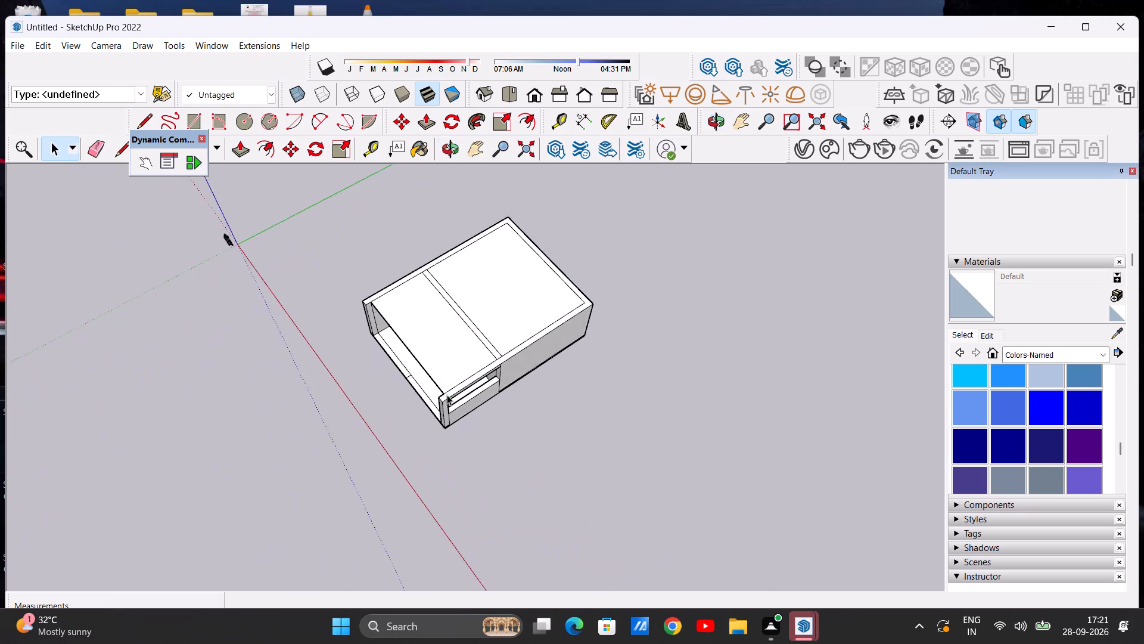
scroll(434, 305, "up", 5)
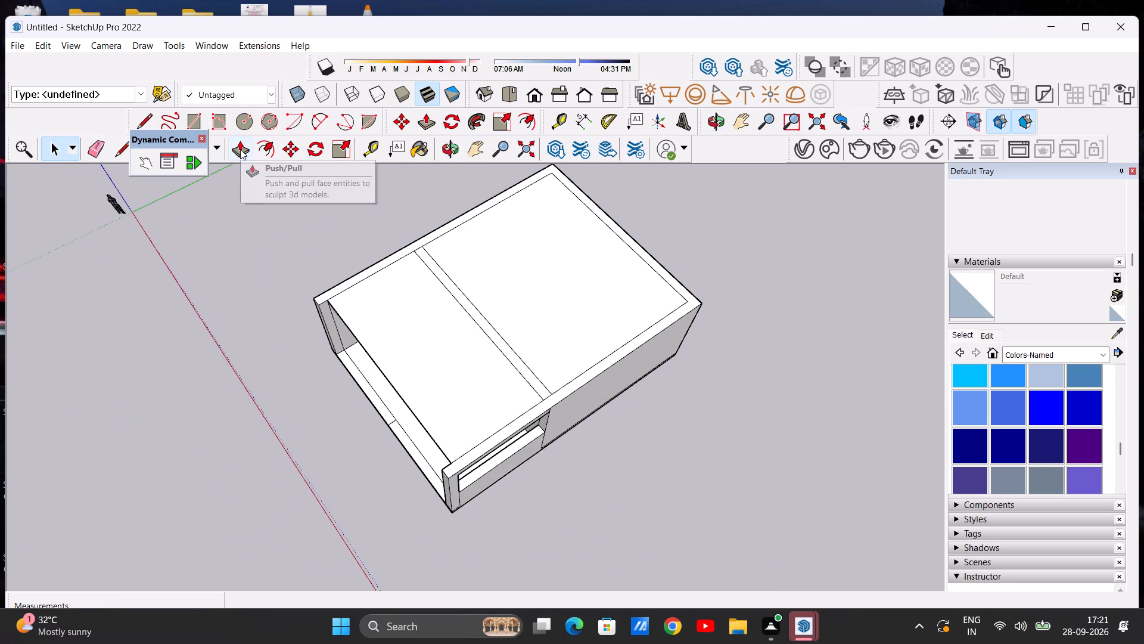
left_click(240, 149)
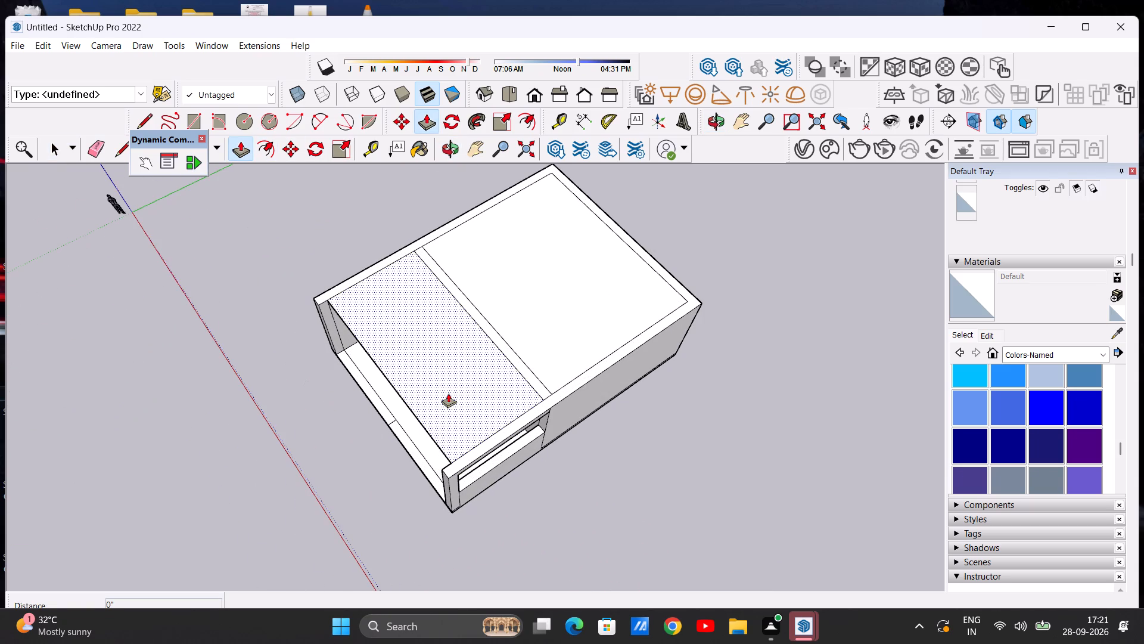
left_click(448, 393)
middle_click_drag(453, 381, 505, 317)
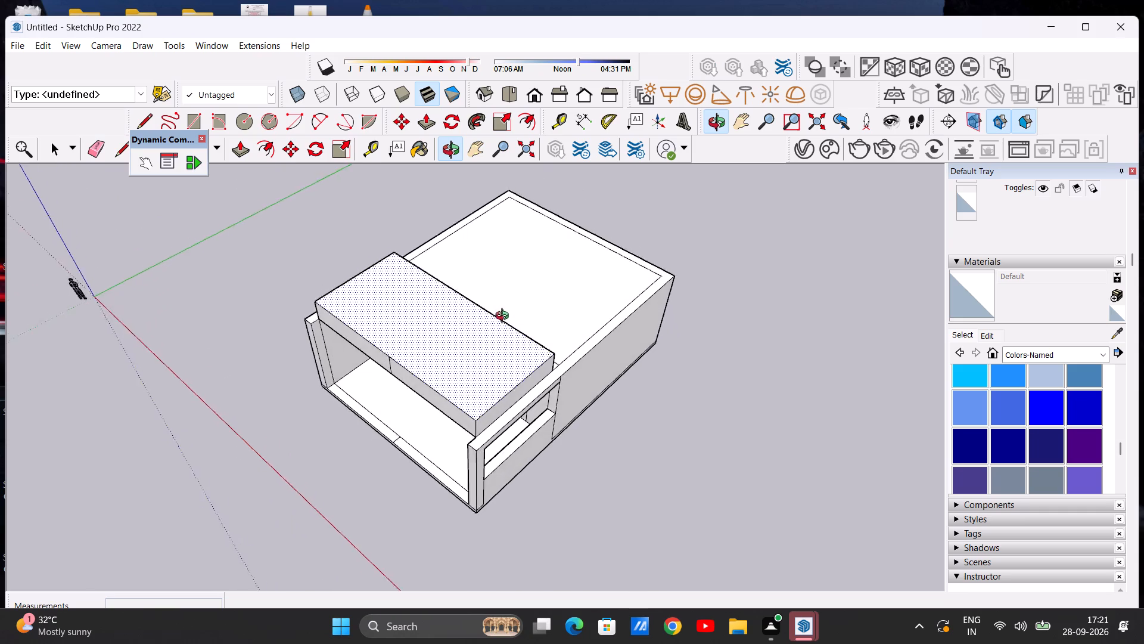
middle_click_drag(505, 317, 549, 263)
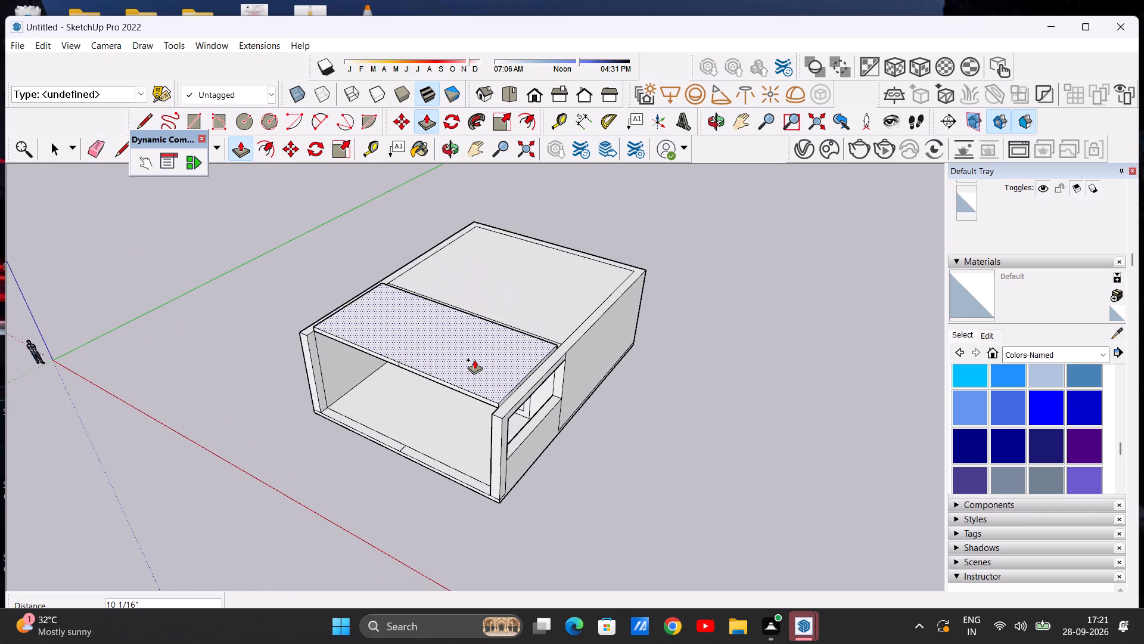
middle_click_drag(474, 357, 538, 304)
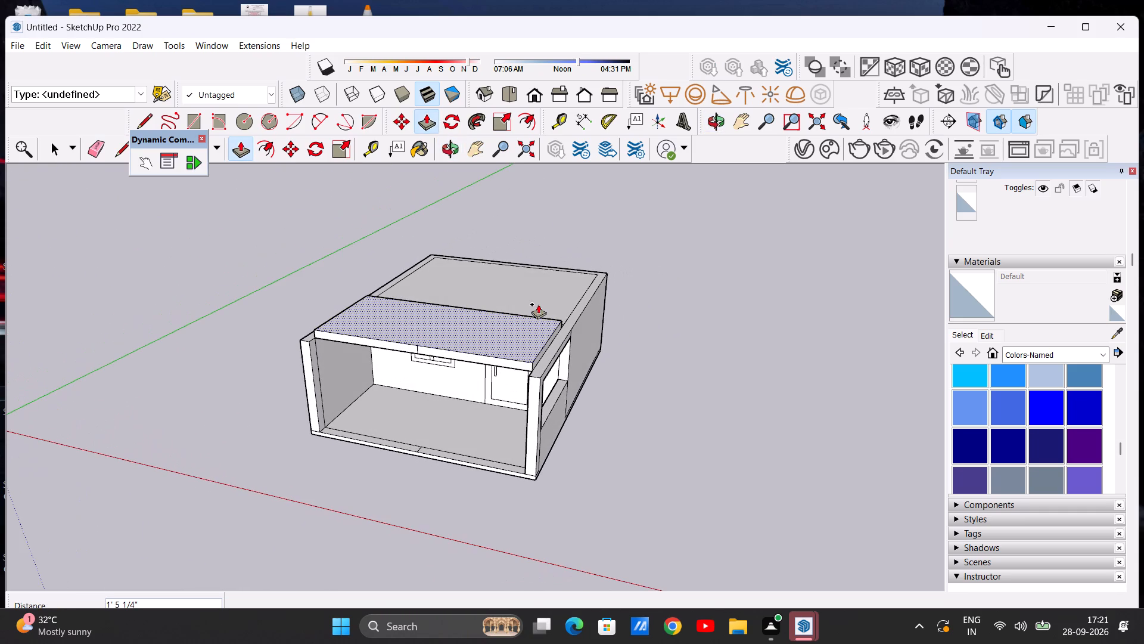
key("9")
key("shift+quotedbl")
key("Return")
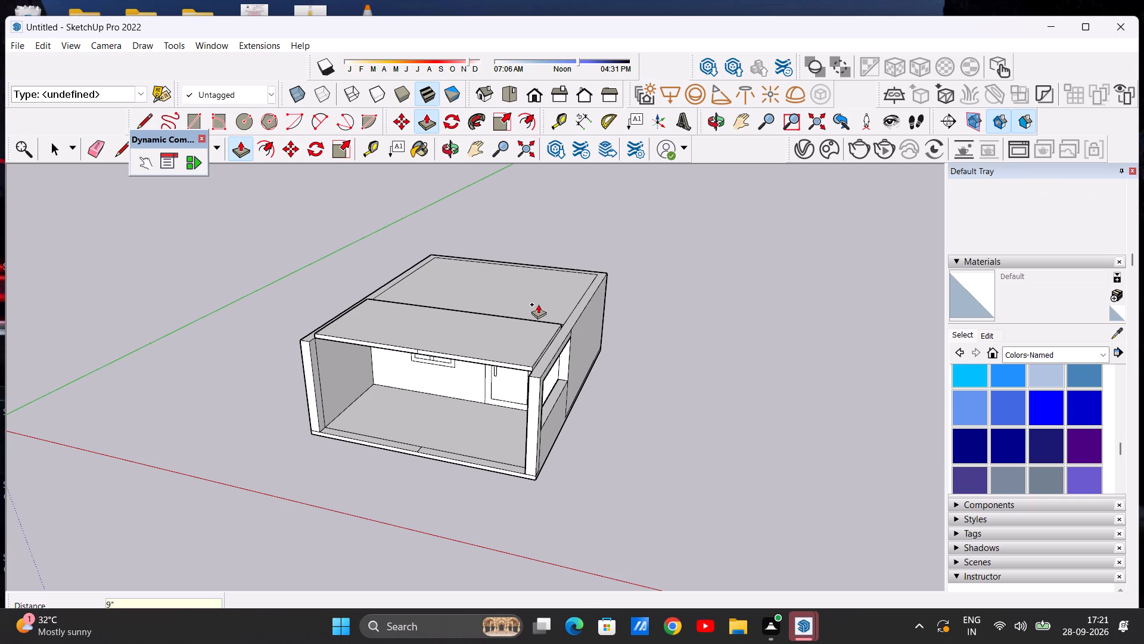
Inspect the raised front roof slab from the open front and the side-opening wall, and its edge along the partition.
scroll(498, 376, "up", 7)
middle_click_drag(491, 371, 466, 352)
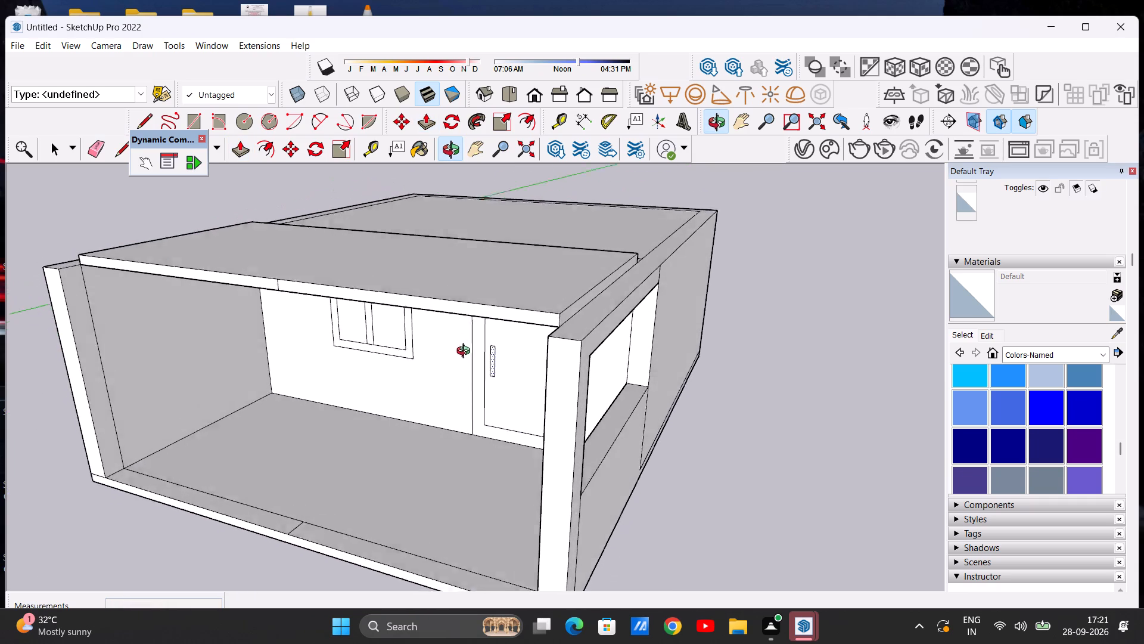
middle_click_drag(466, 352, 452, 374)
scroll(452, 375, "down", 6)
middle_click_drag(496, 312, 212, 348)
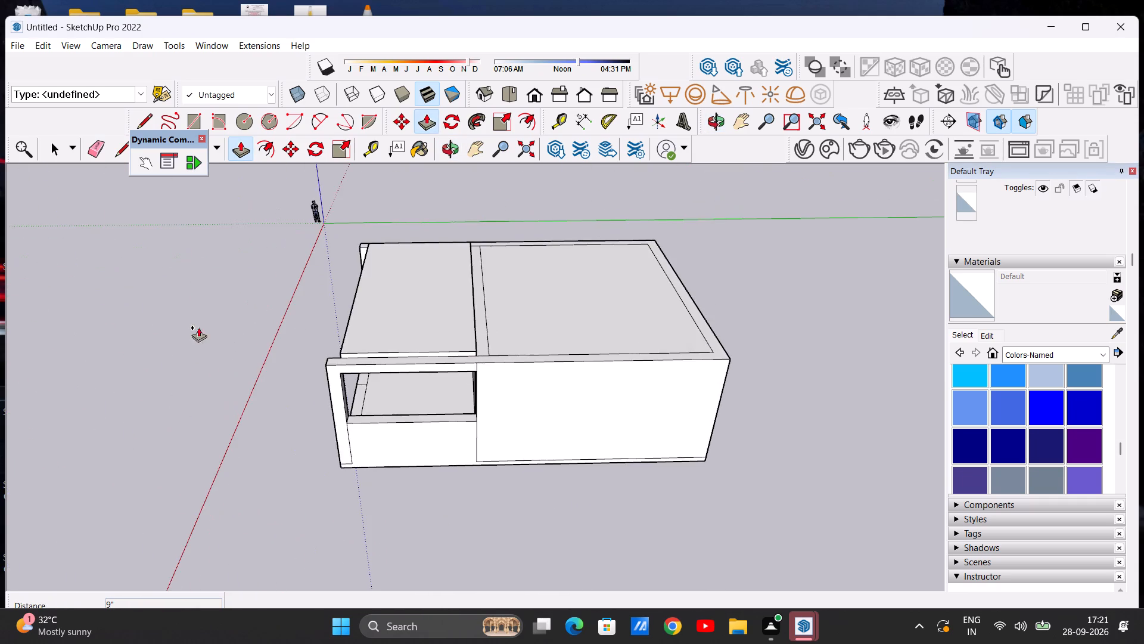
scroll(546, 312, "up", 5)
middle_click_drag(532, 314, 365, 333)
scroll(422, 332, "up", 1)
scroll(346, 342, "up", 5)
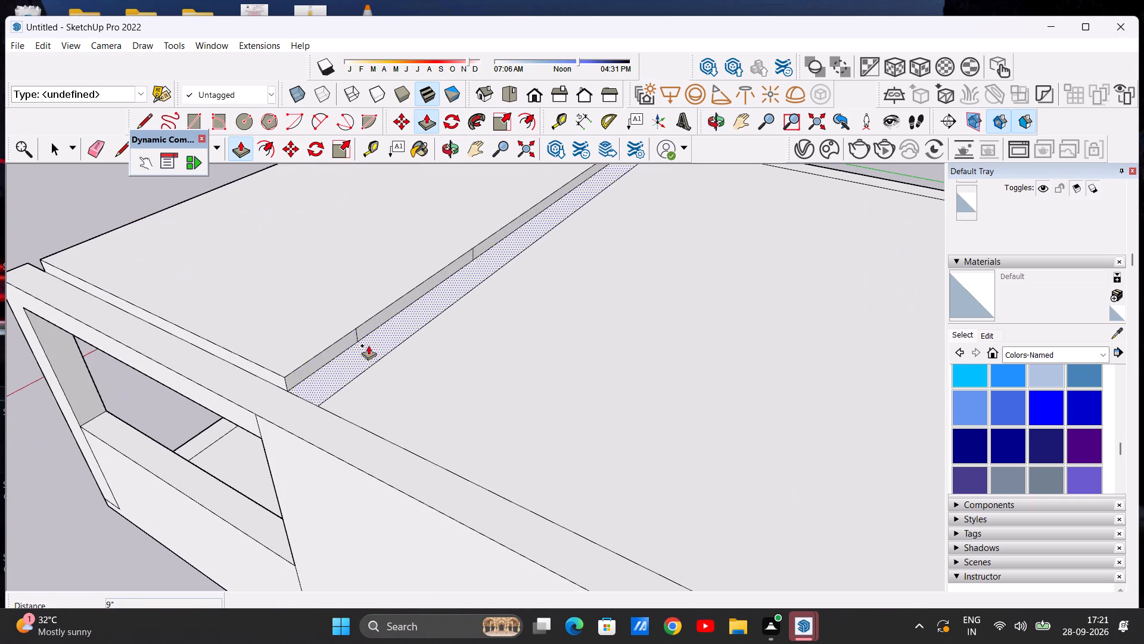
scroll(392, 344, "down", 5)
key("space")
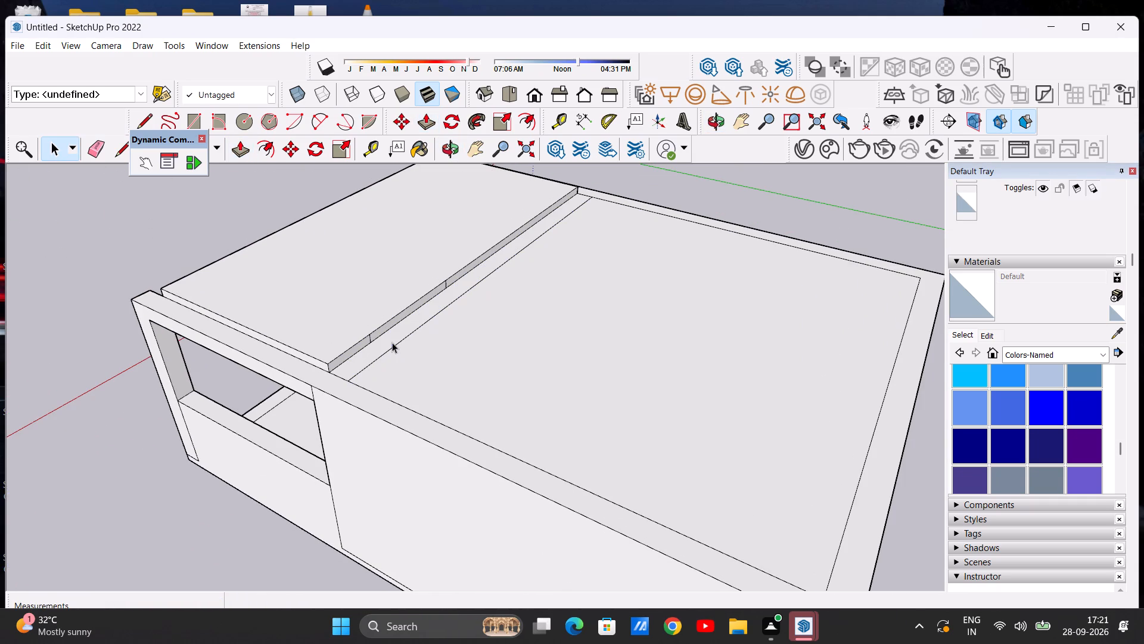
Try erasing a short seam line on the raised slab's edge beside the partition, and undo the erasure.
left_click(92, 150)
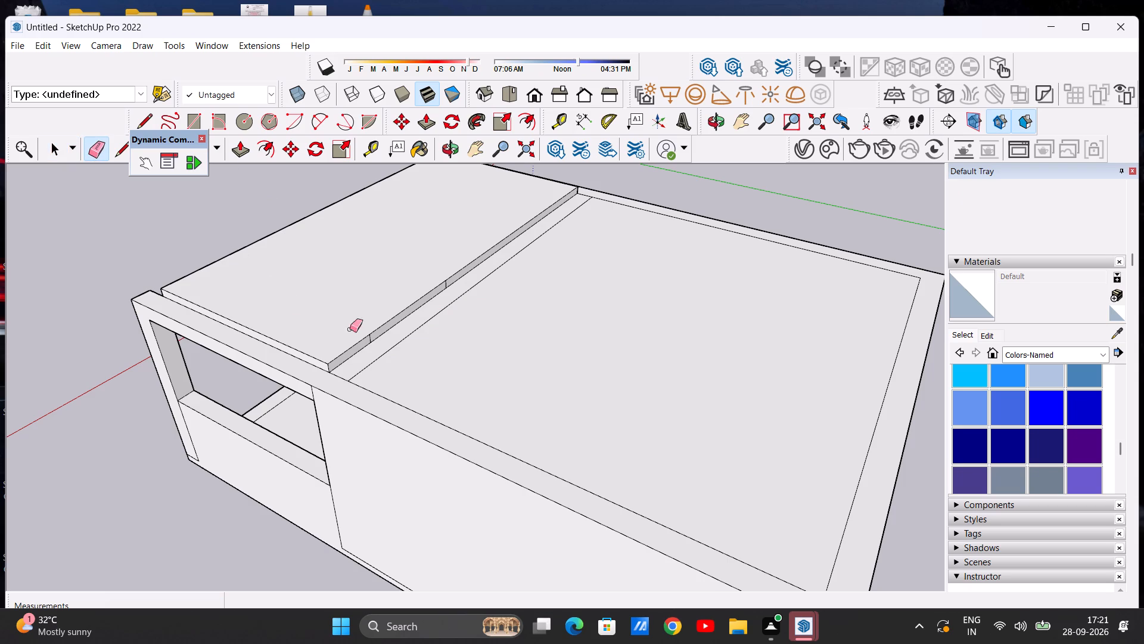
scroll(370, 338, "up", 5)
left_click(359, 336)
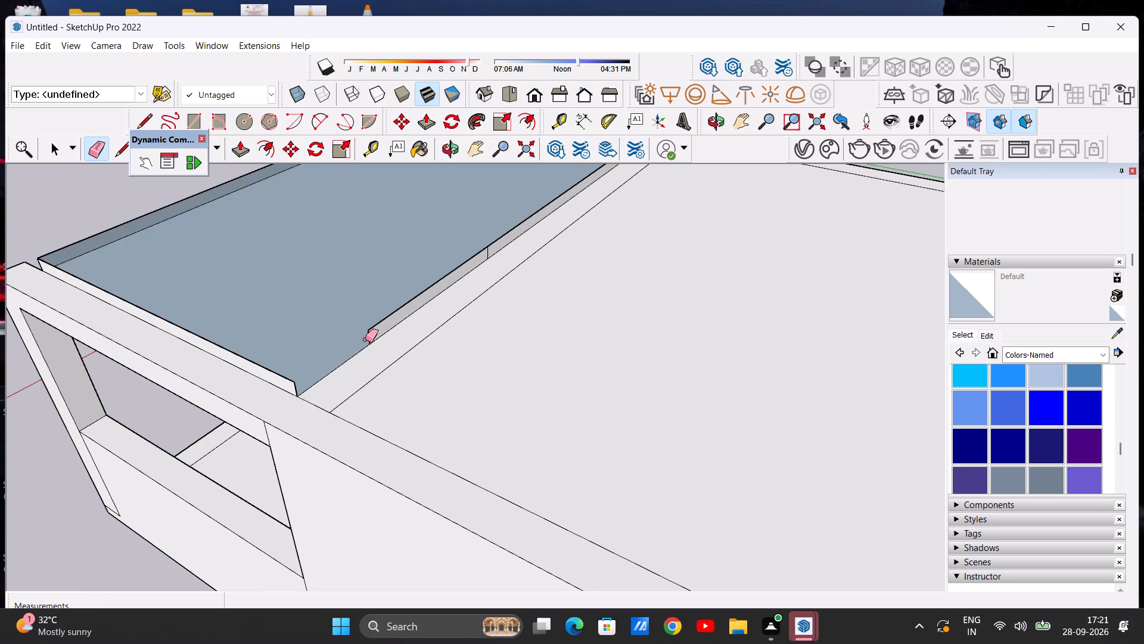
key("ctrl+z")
Erase the two short vertical seam lines dividing the raised roof slab's edge face along the partition.
scroll(368, 370, "up", 7)
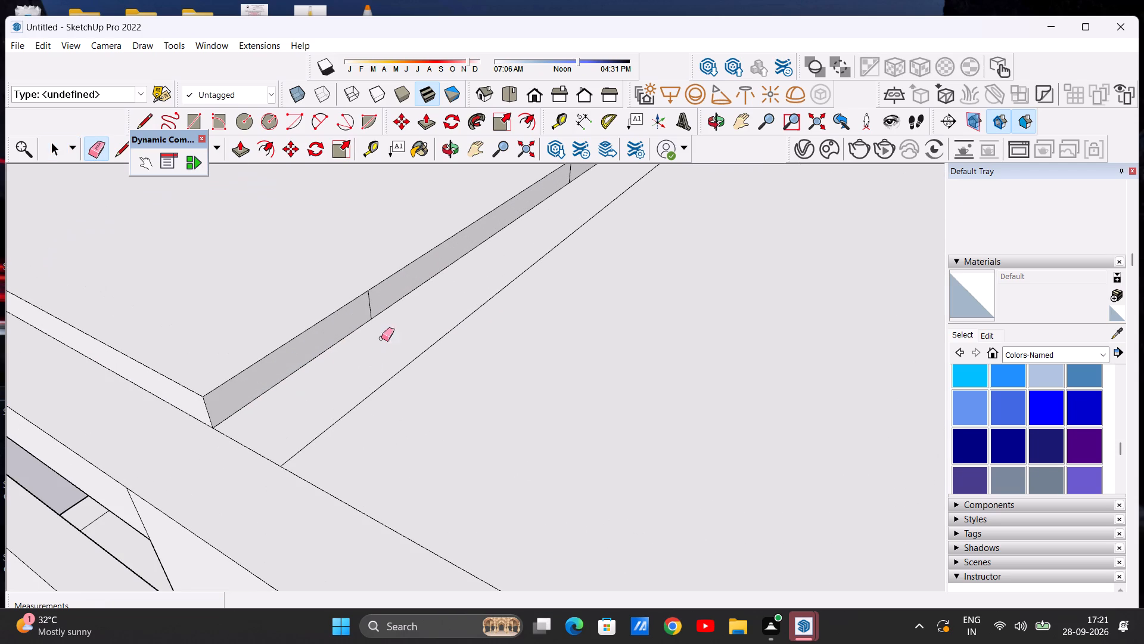
left_click_drag(378, 299, 349, 317)
scroll(361, 354, "down", 15)
scroll(529, 251, "up", 5)
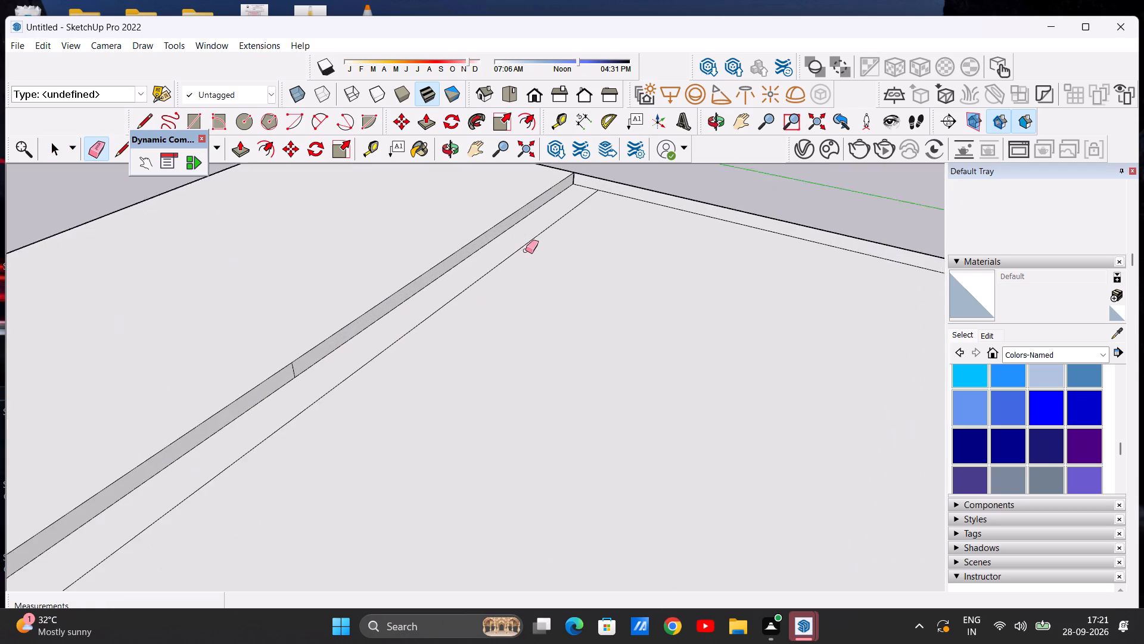
scroll(526, 250, "up", 7)
scroll(397, 323, "down", 6)
scroll(311, 372, "up", 5)
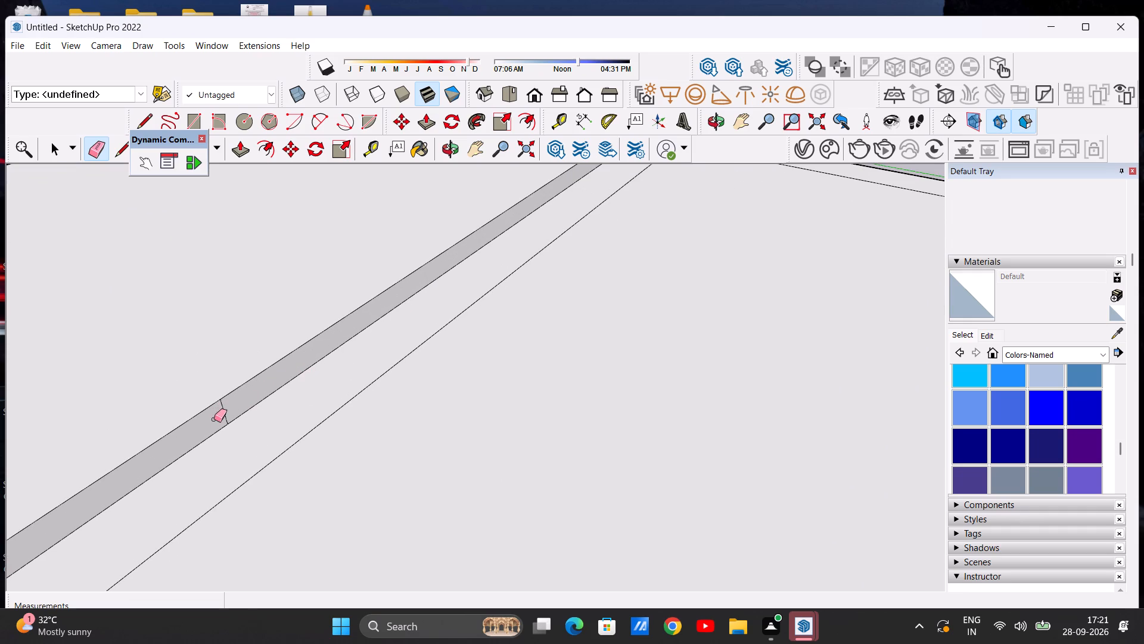
left_click_drag(214, 419, 239, 409)
key("space")
Push/Pull the slab's partition-side edge face about 33' 2 1/2" across the back room to the far wall's inner edge.
scroll(366, 402, "down", 16)
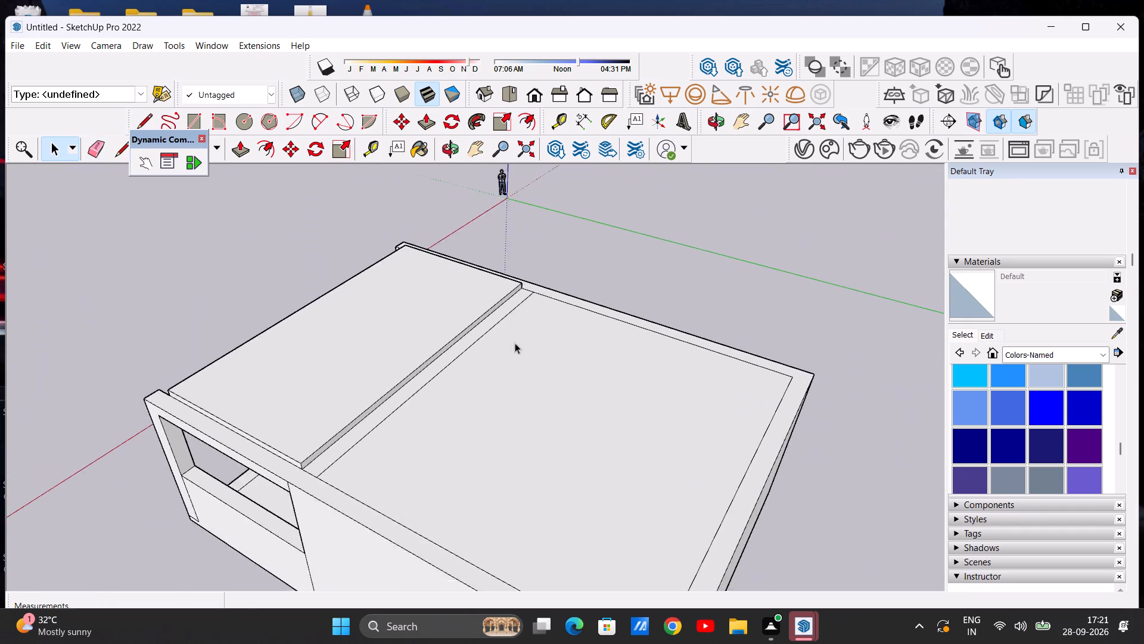
middle_click_drag(322, 477, 343, 397)
scroll(394, 395, "up", 6)
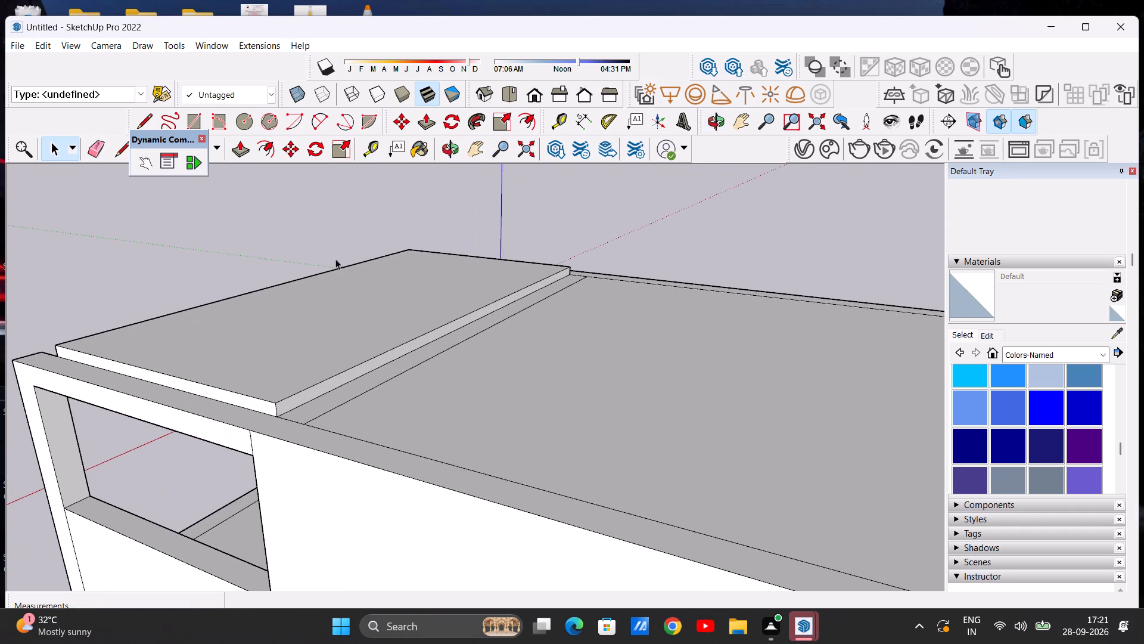
left_click(233, 151)
scroll(290, 416, "up", 5)
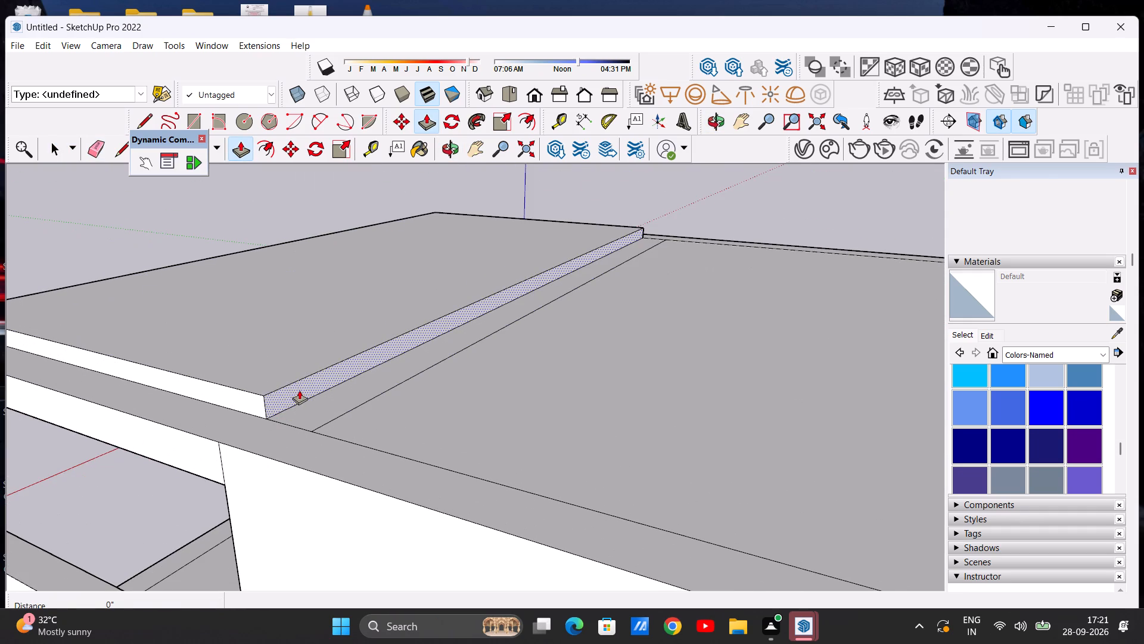
left_click(290, 386)
scroll(492, 418, "down", 11)
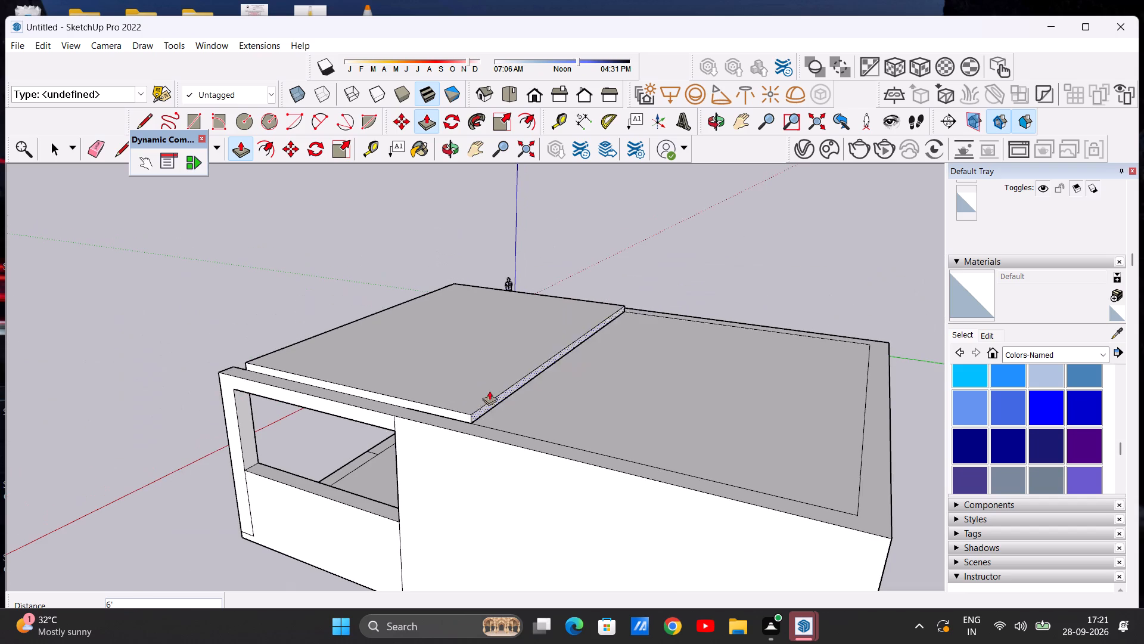
scroll(512, 370, "down", 8)
scroll(654, 402, "up", 8)
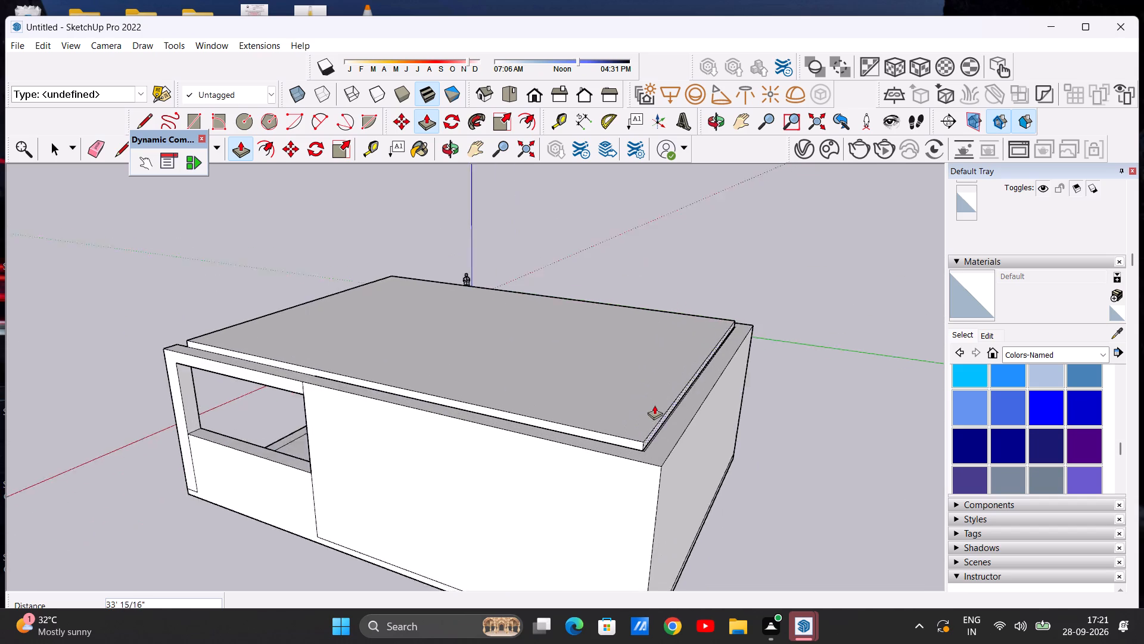
scroll(654, 405, "up", 4)
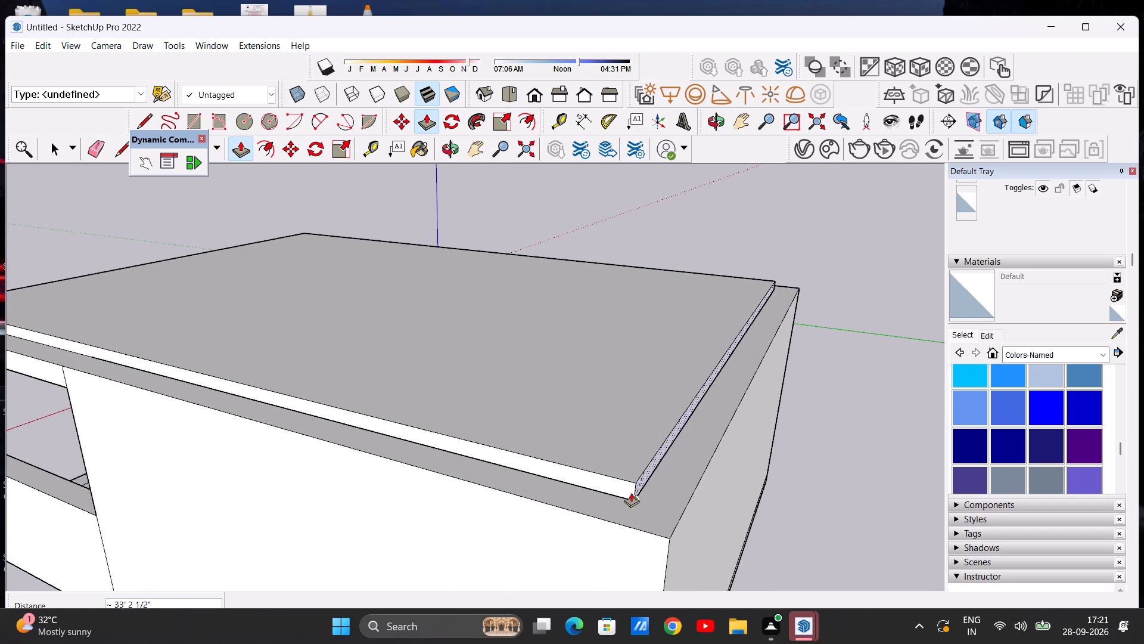
left_click(631, 493)
key("space")
Inspect the extended roof slab from above and below, and the open front with its window, door, floor and side opening.
scroll(673, 402, "down", 8)
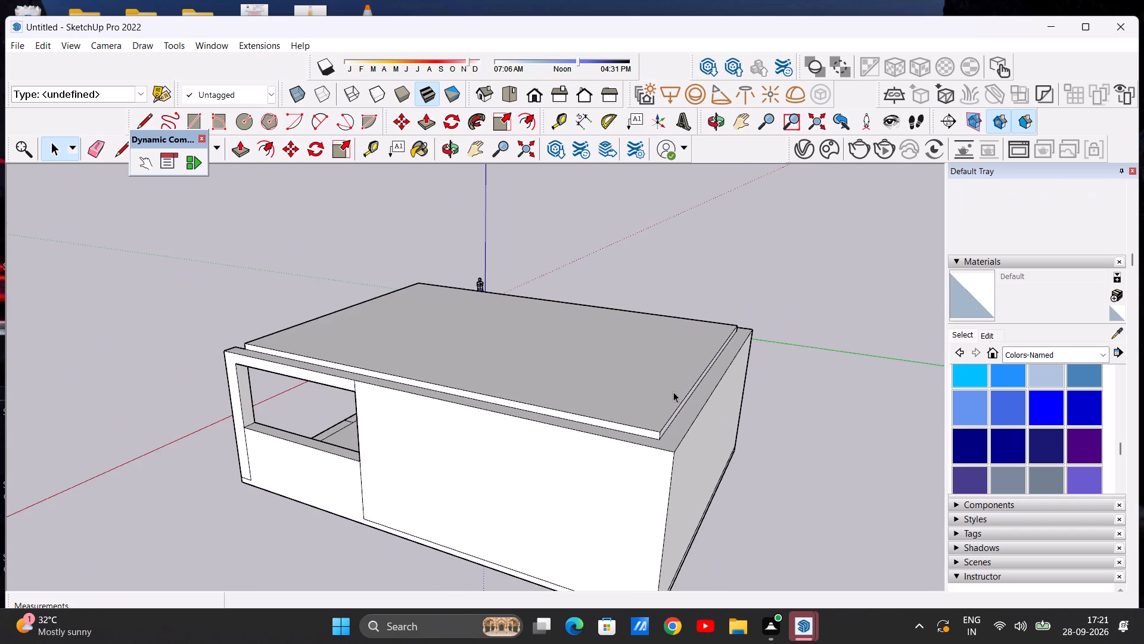
middle_click_drag(484, 435, 574, 467)
scroll(576, 431, "down", 7)
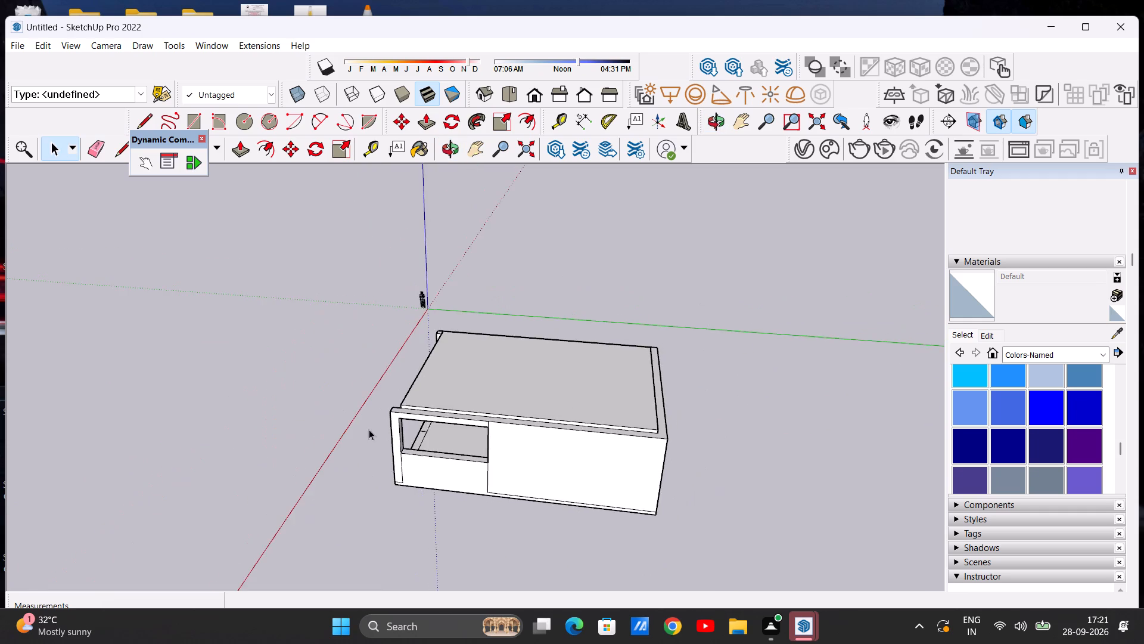
middle_click_drag(363, 429, 864, 338)
middle_click_drag(485, 434, 467, 300)
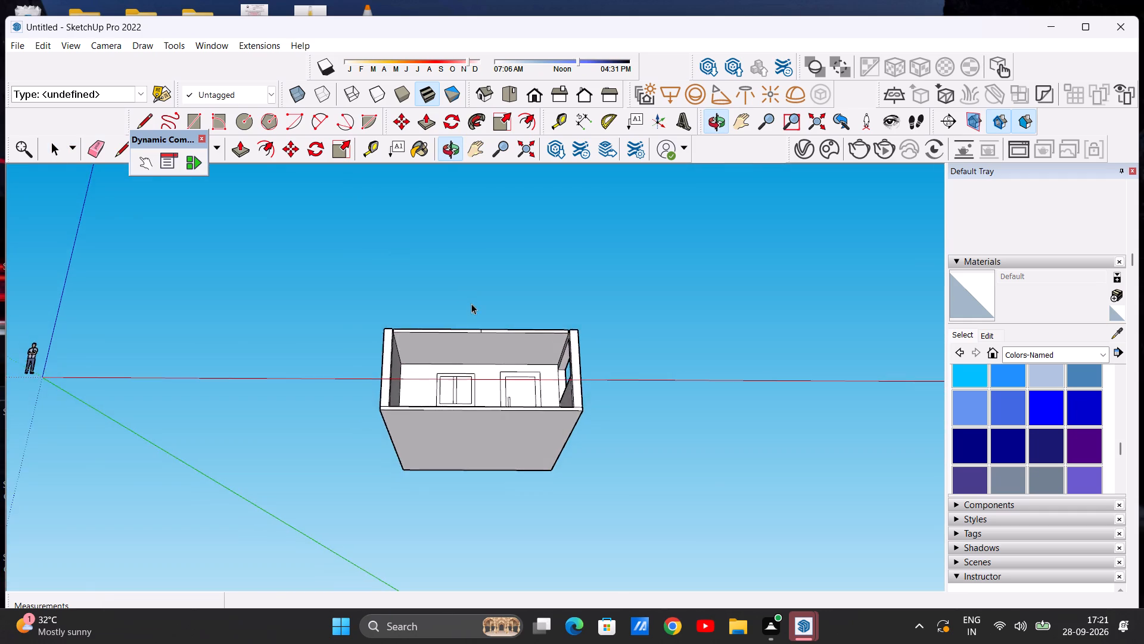
scroll(498, 337, "up", 8)
middle_click_drag(491, 345, 492, 482)
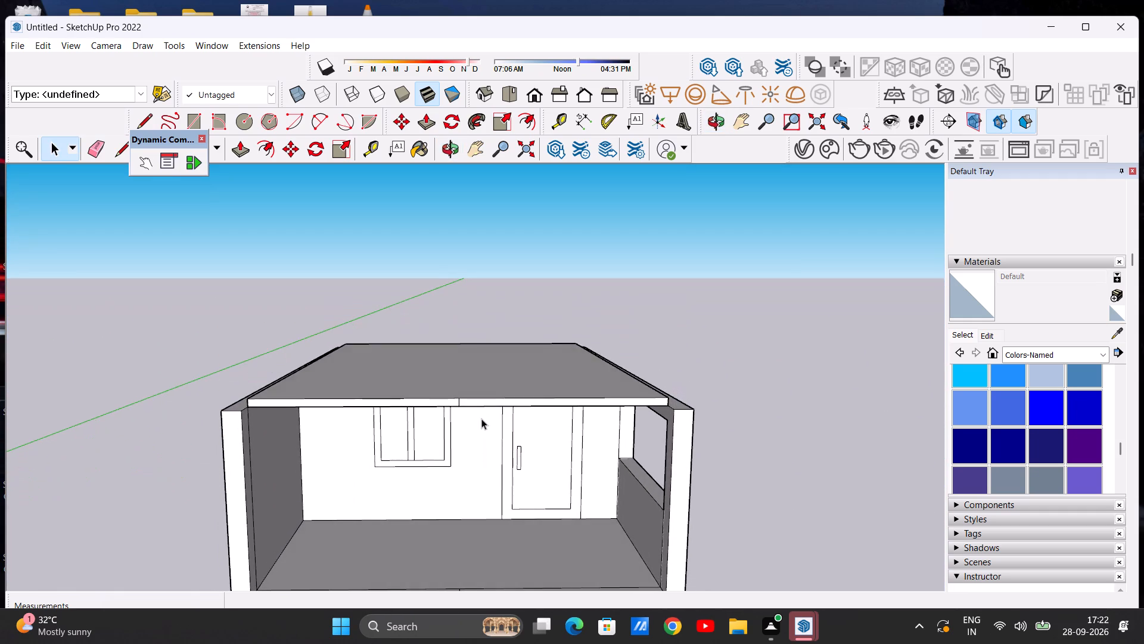
scroll(477, 414, "up", 2)
scroll(478, 402, "down", 12)
middle_click_drag(489, 452, 488, 497)
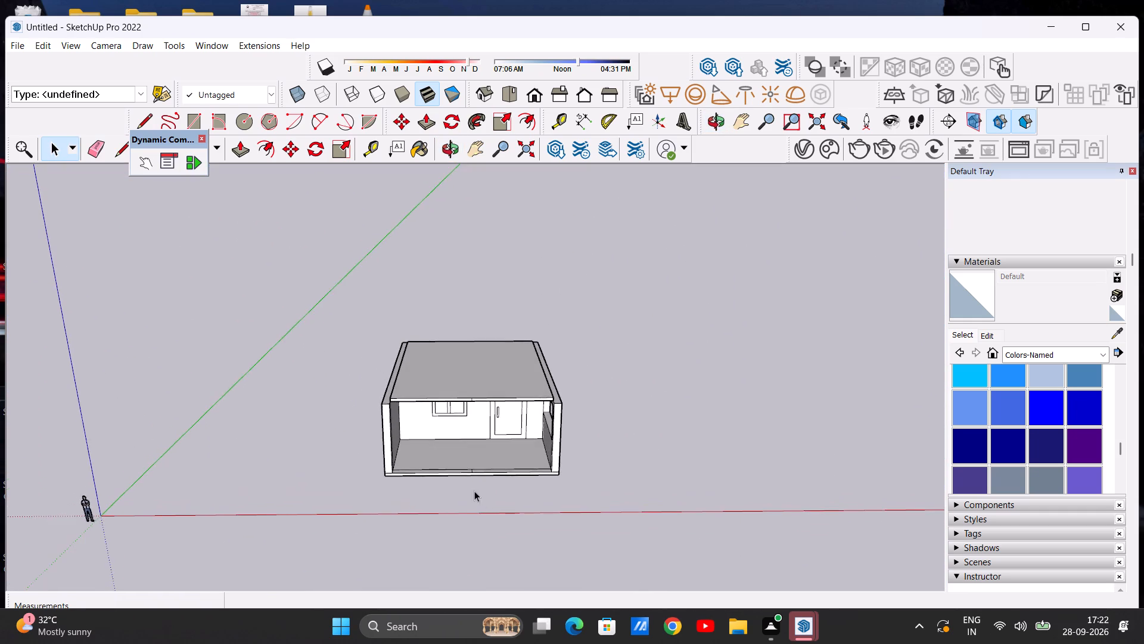
scroll(474, 488, "up", 20)
scroll(475, 467, "down", 9)
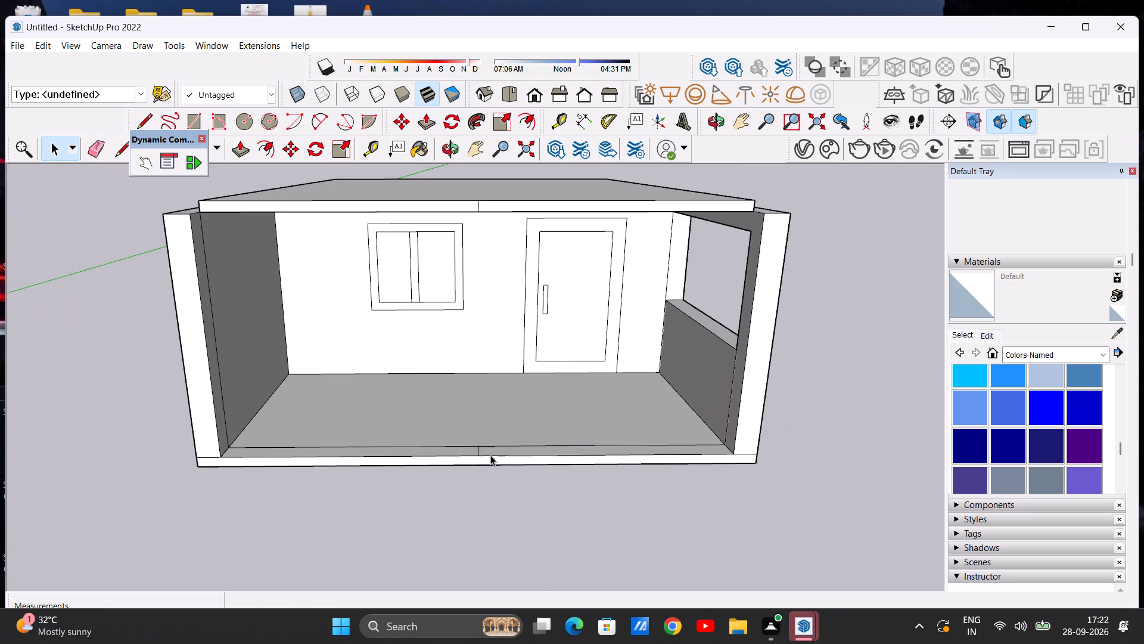
scroll(490, 455, "down", 2)
middle_click_drag(481, 500, 480, 459)
scroll(480, 459, "down", 2)
scroll(486, 429, "up", 2)
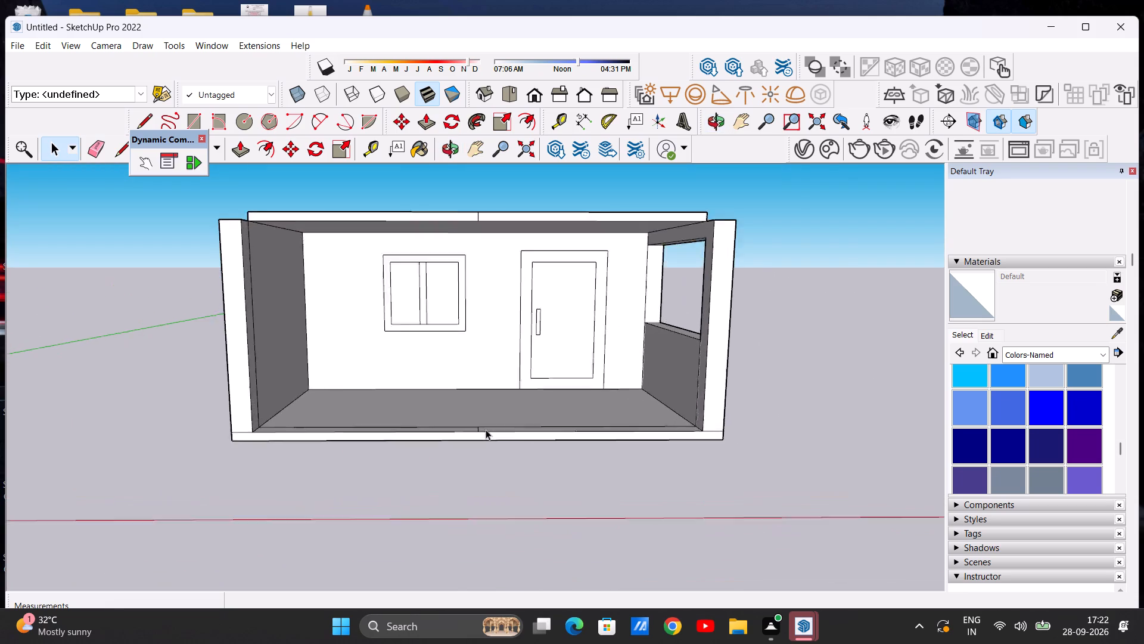
scroll(486, 429, "up", 4)
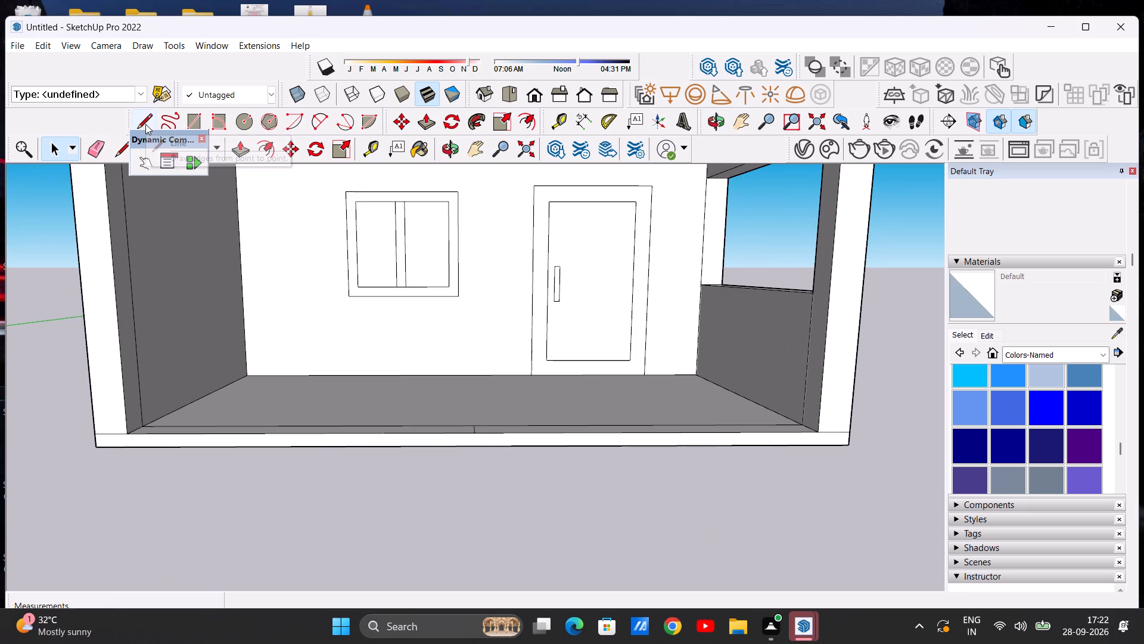
scroll(312, 407, "down", 11)
scroll(341, 375, "up", 3)
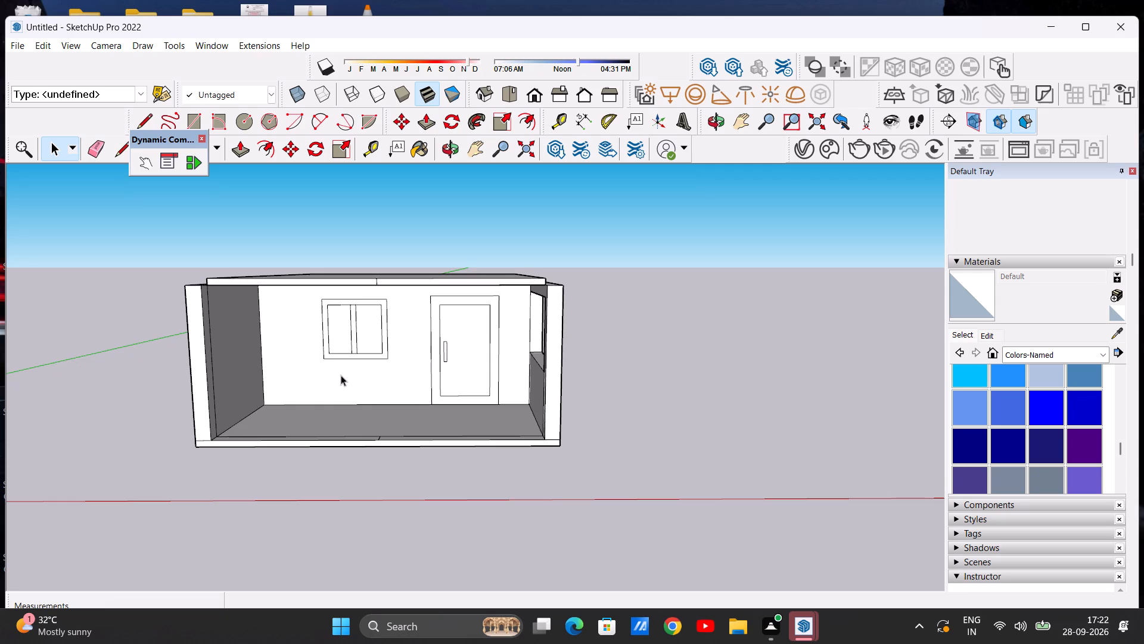
middle_click_drag(340, 375, 331, 508)
scroll(263, 466, "up", 5)
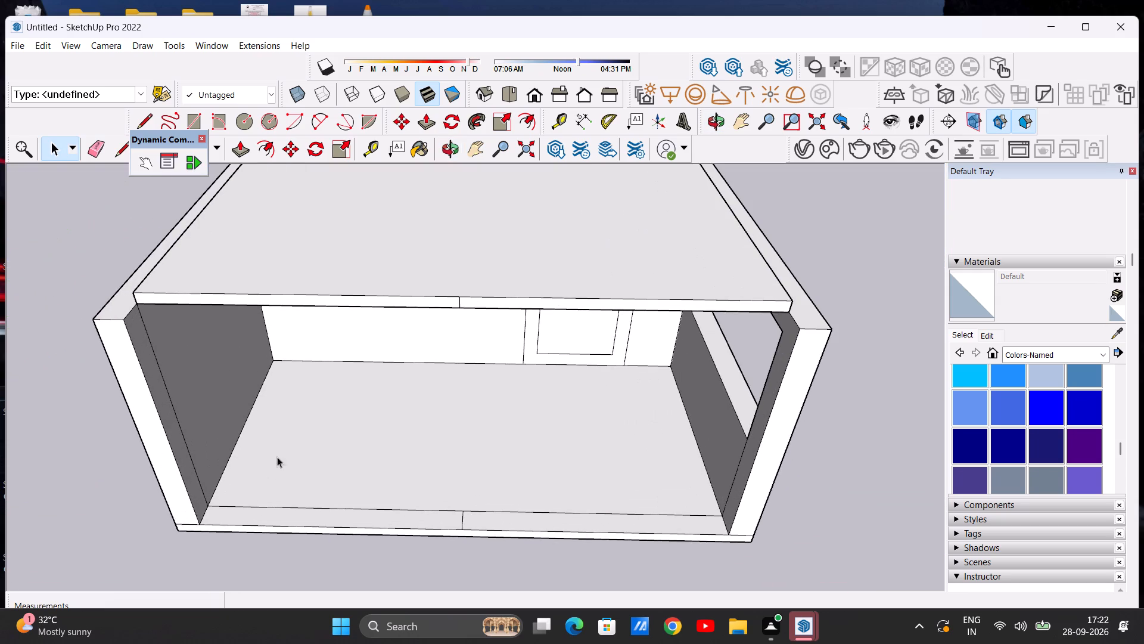
Examine the building from the front and above, checking the roof slab, front opening, window, door and side opening.
scroll(297, 381, "down", 5)
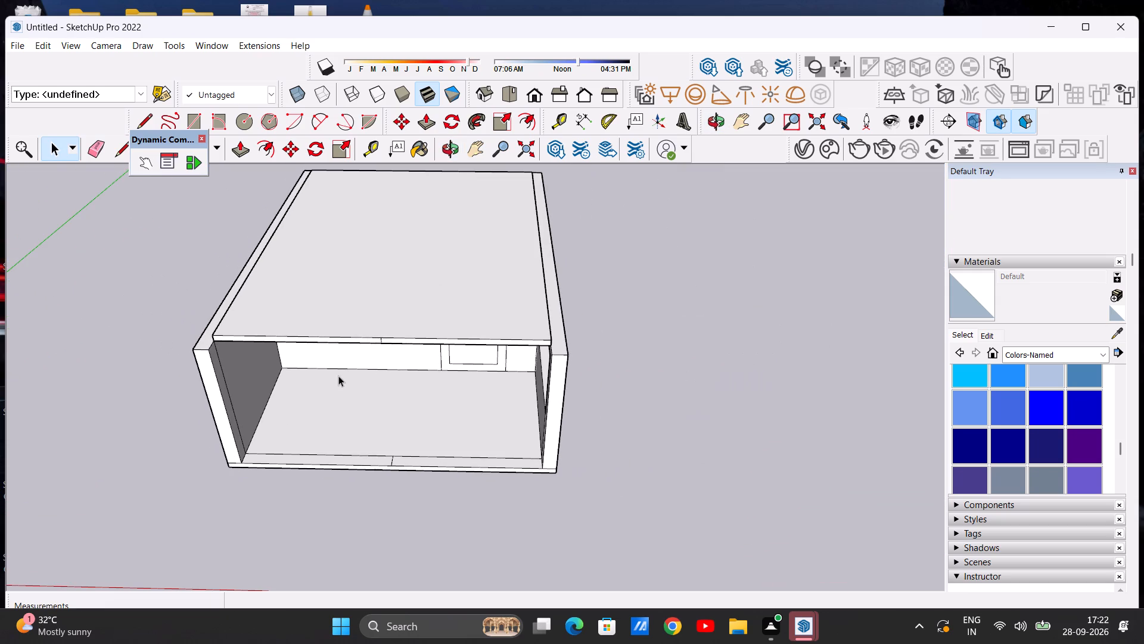
scroll(450, 378, "down", 3)
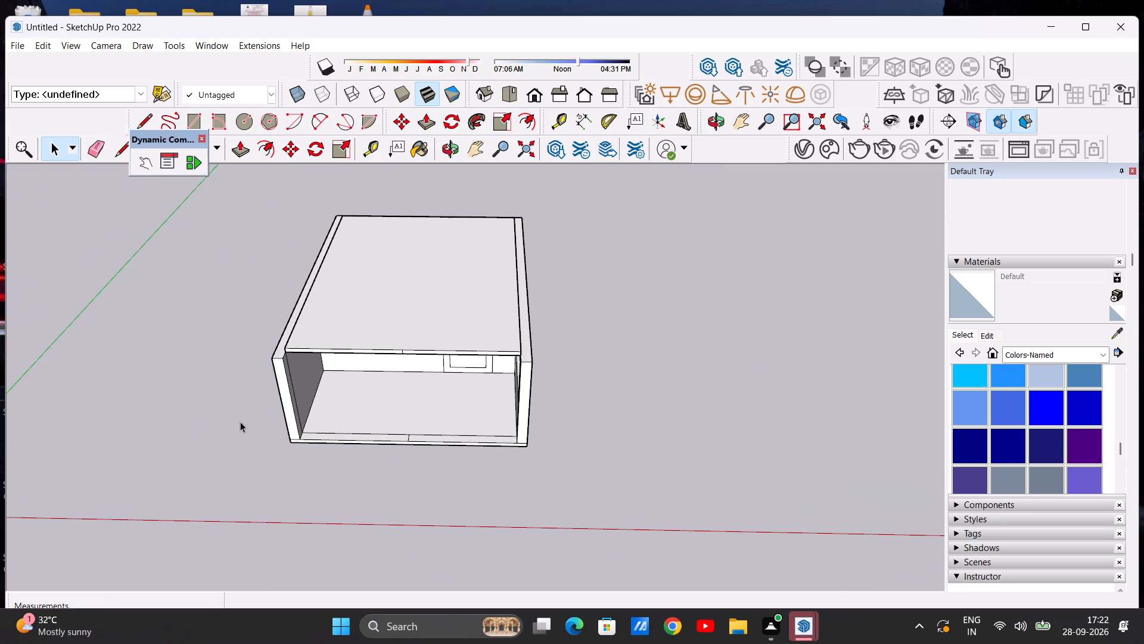
middle_click(252, 405)
middle_click_drag(359, 389, 356, 391)
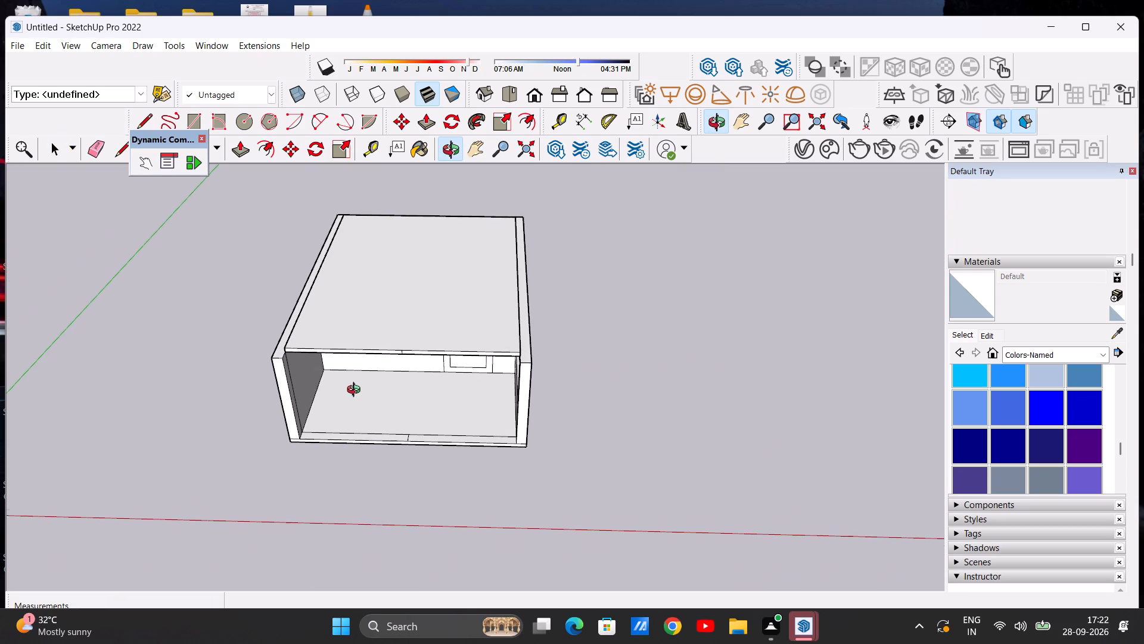
middle_click_drag(356, 391, 325, 392)
scroll(274, 371, "up", 8)
scroll(289, 385, "down", 5)
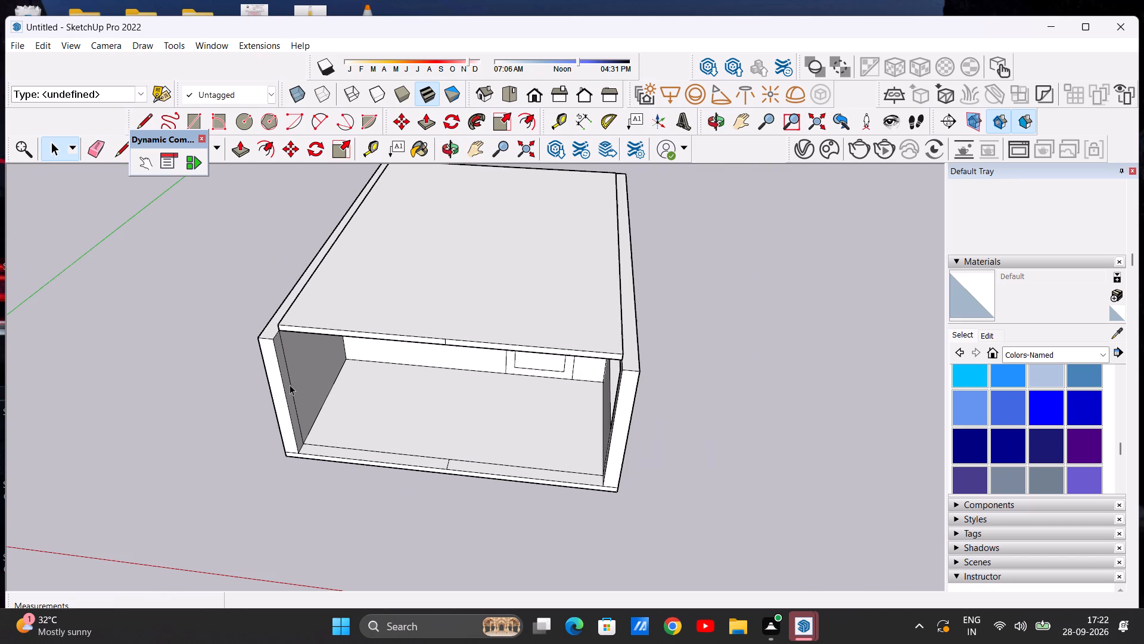
middle_click_drag(341, 437, 359, 322)
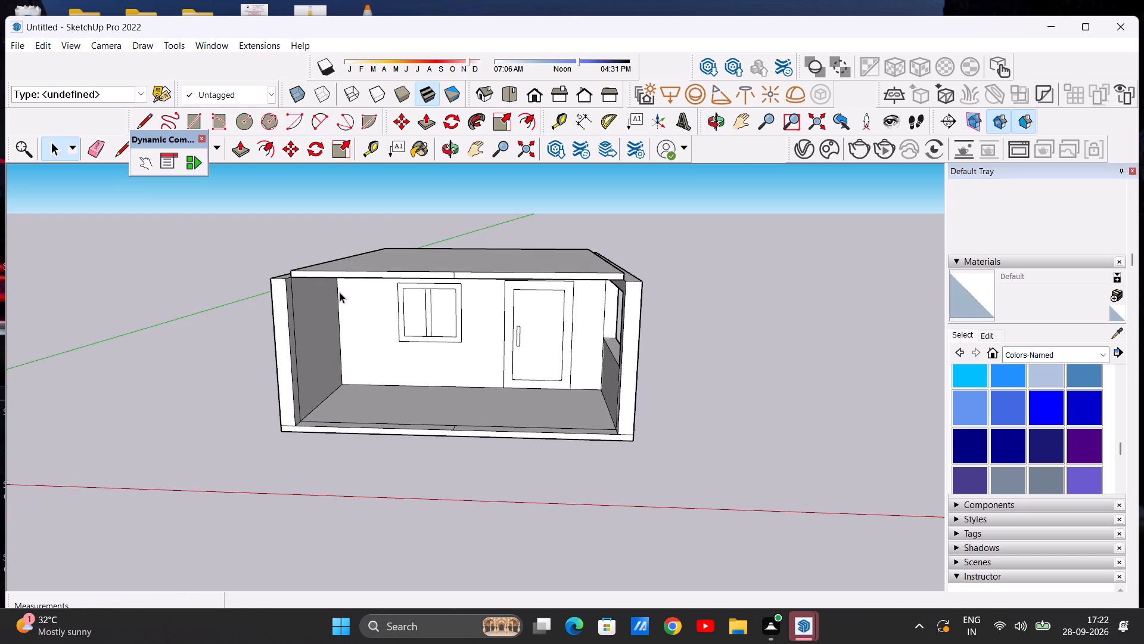
middle_click_drag(422, 317, 436, 282)
scroll(518, 283, "up", 6)
scroll(414, 323, "down", 8)
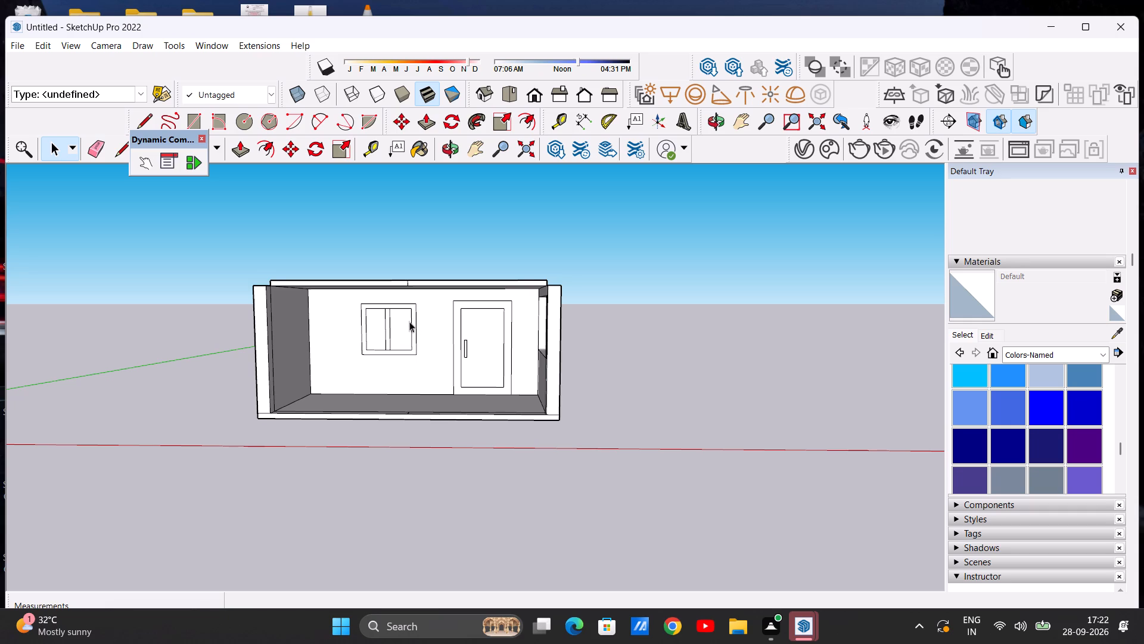
scroll(418, 321, "down", 2)
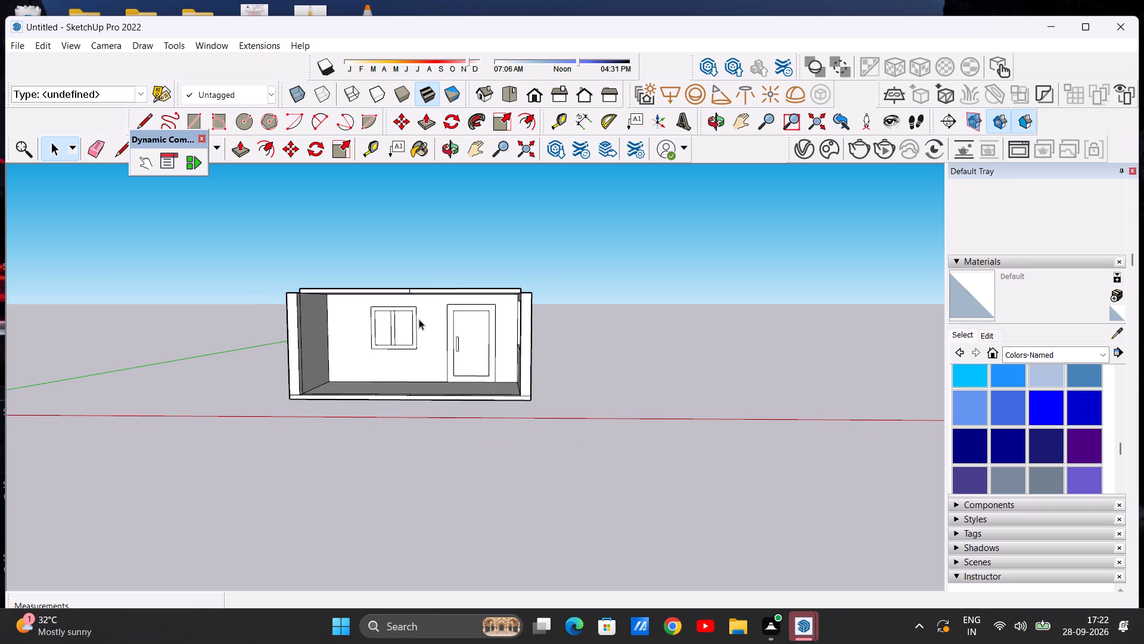
scroll(419, 319, "down", 4)
scroll(413, 327, "up", 11)
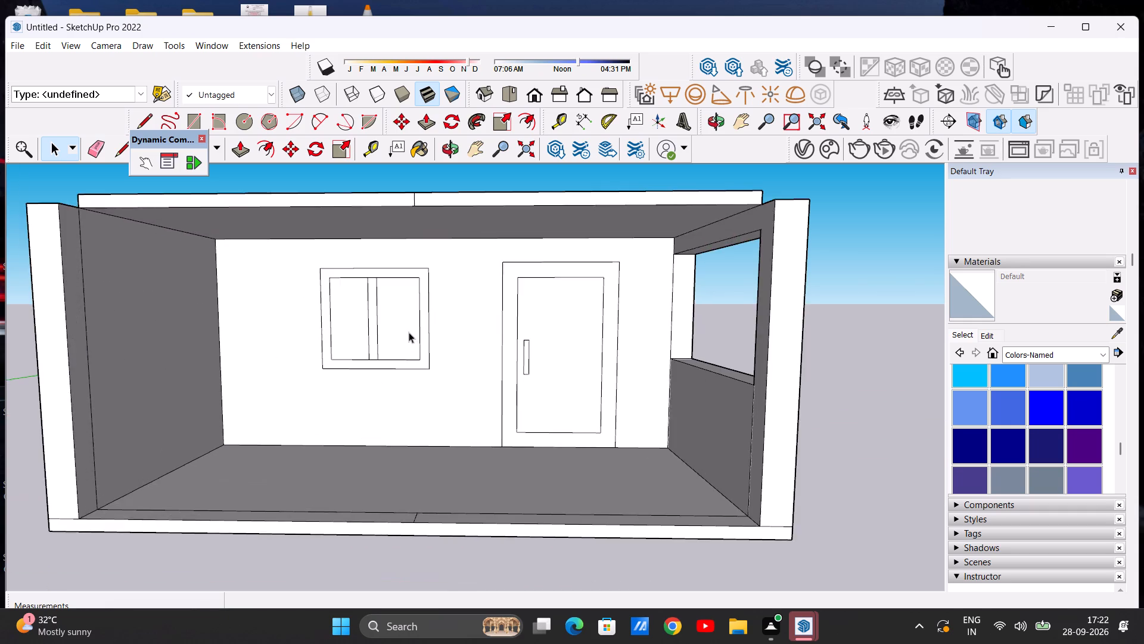
scroll(409, 332, "down", 9)
middle_click_drag(409, 340, 418, 538)
middle_click_drag(416, 503, 416, 485)
middle_click_drag(416, 475, 414, 450)
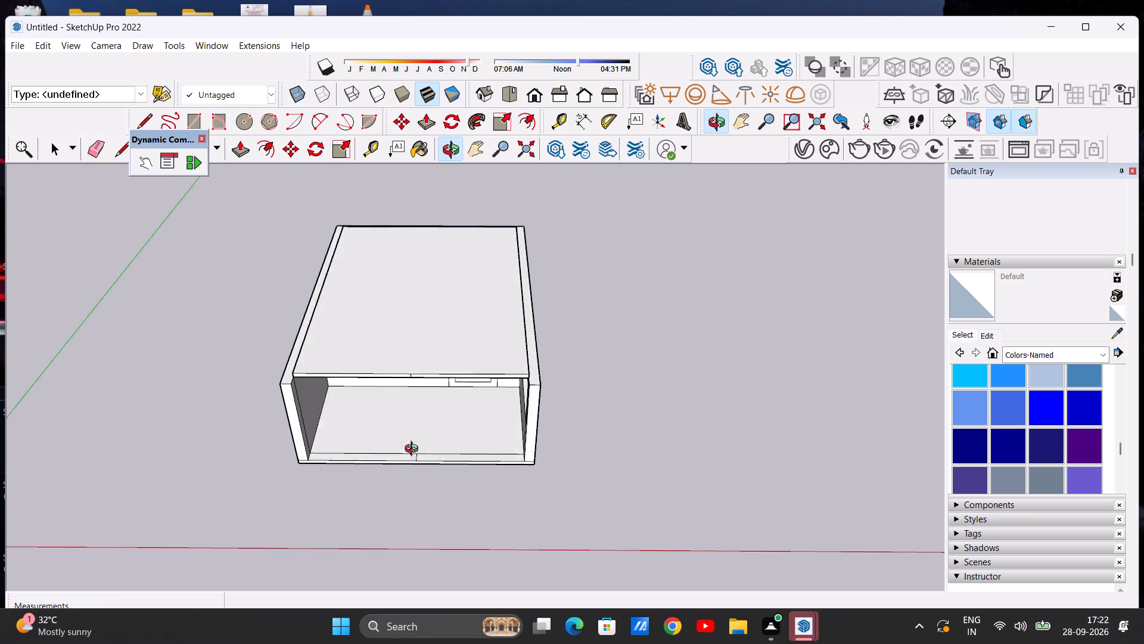
middle_click_drag(414, 450, 412, 383)
middle_click_drag(402, 488, 389, 435)
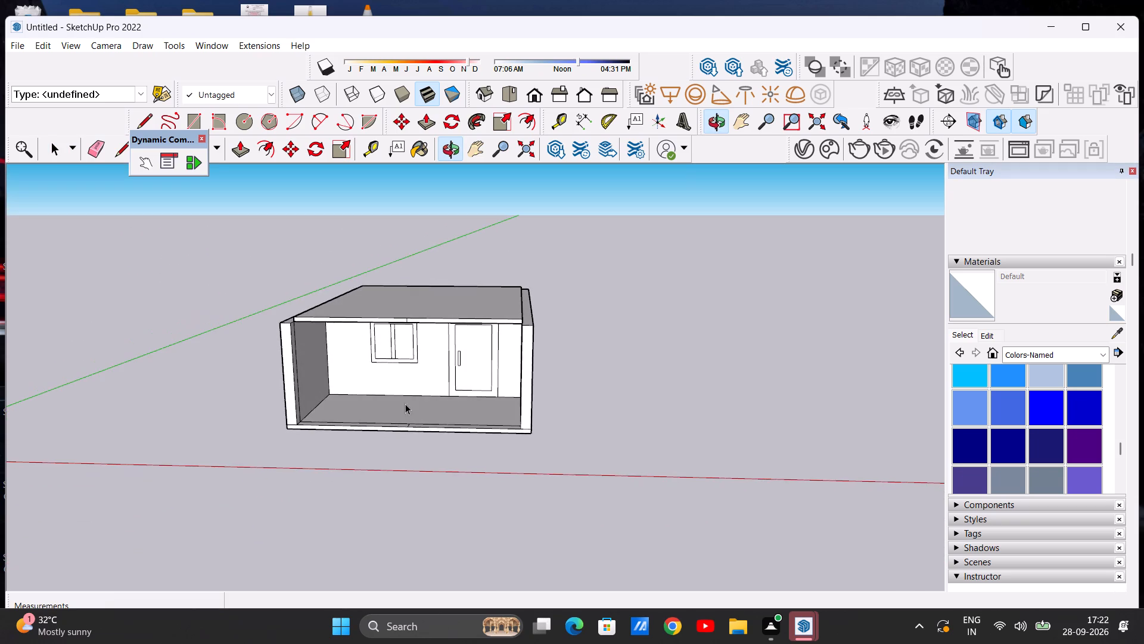
scroll(382, 390, "up", 2)
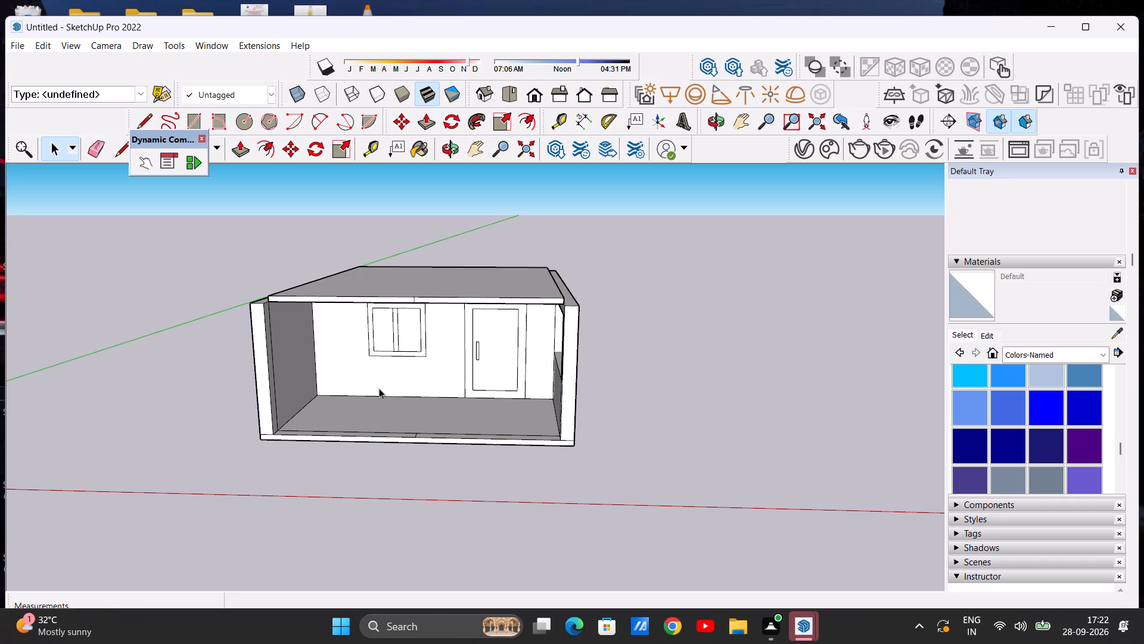
scroll(379, 388, "down", 4)
middle_click_drag(377, 357, 407, 373)
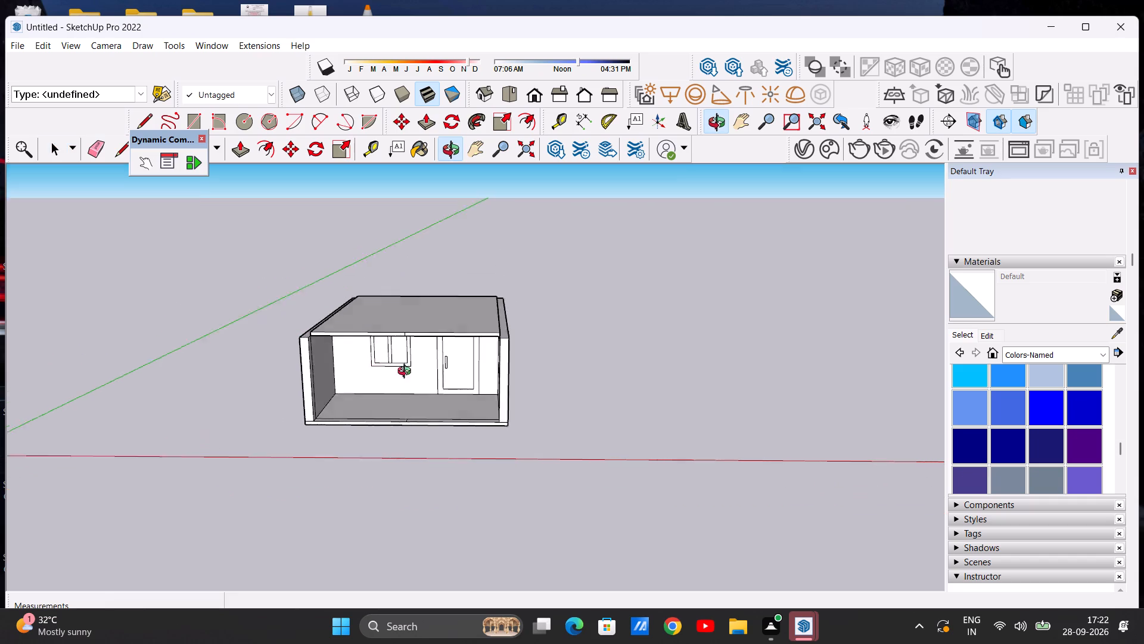
middle_click_drag(407, 373, 340, 471)
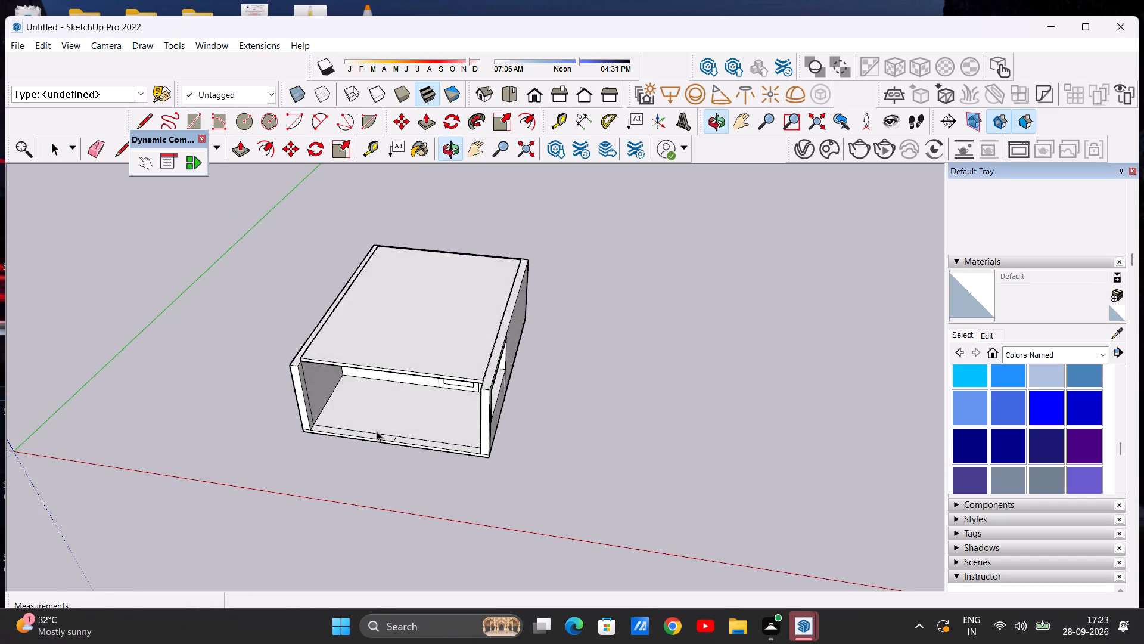
Push/Pull the top face of the perimeter walls up 6' above the roof slab.
scroll(437, 391, "up", 4)
middle_click_drag(452, 433, 467, 475)
scroll(536, 419, "up", 2)
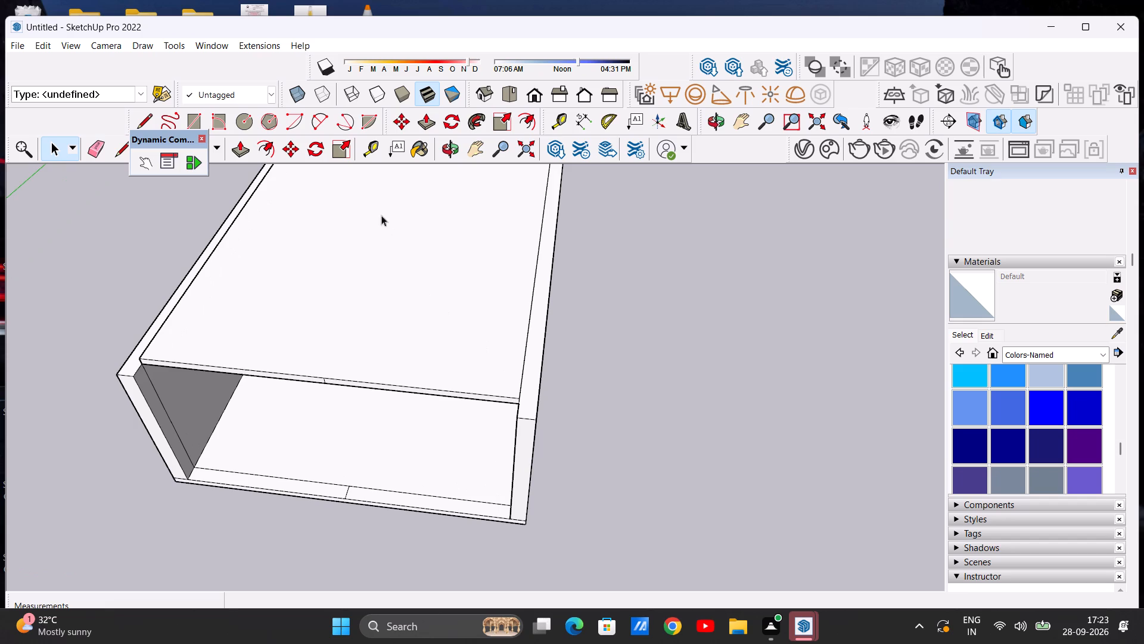
left_click(238, 147)
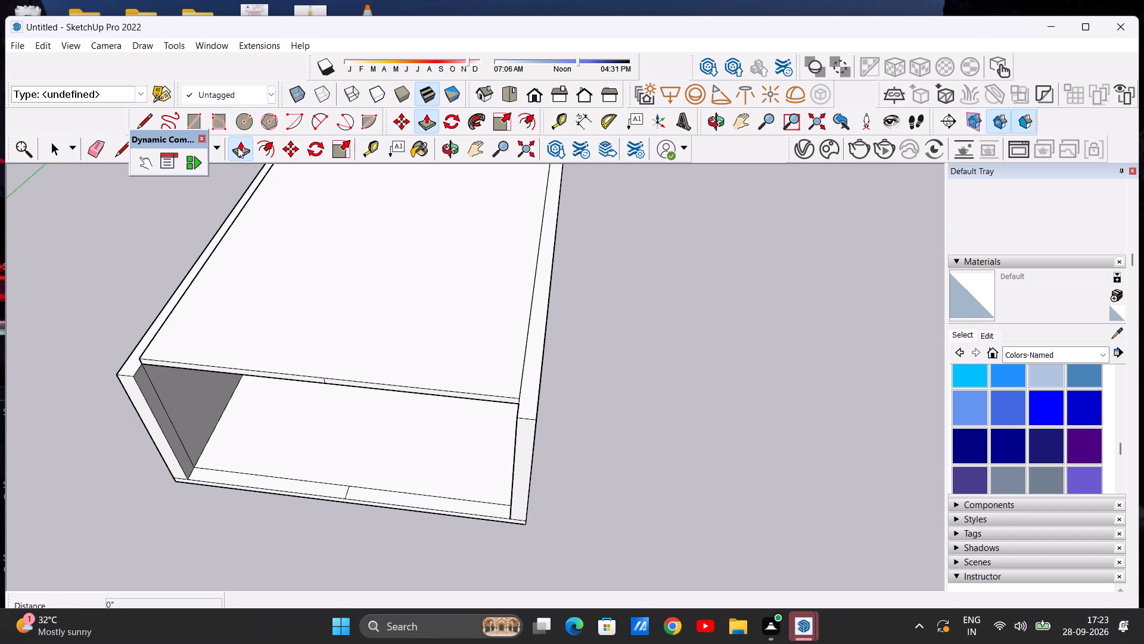
scroll(537, 320, "up", 3)
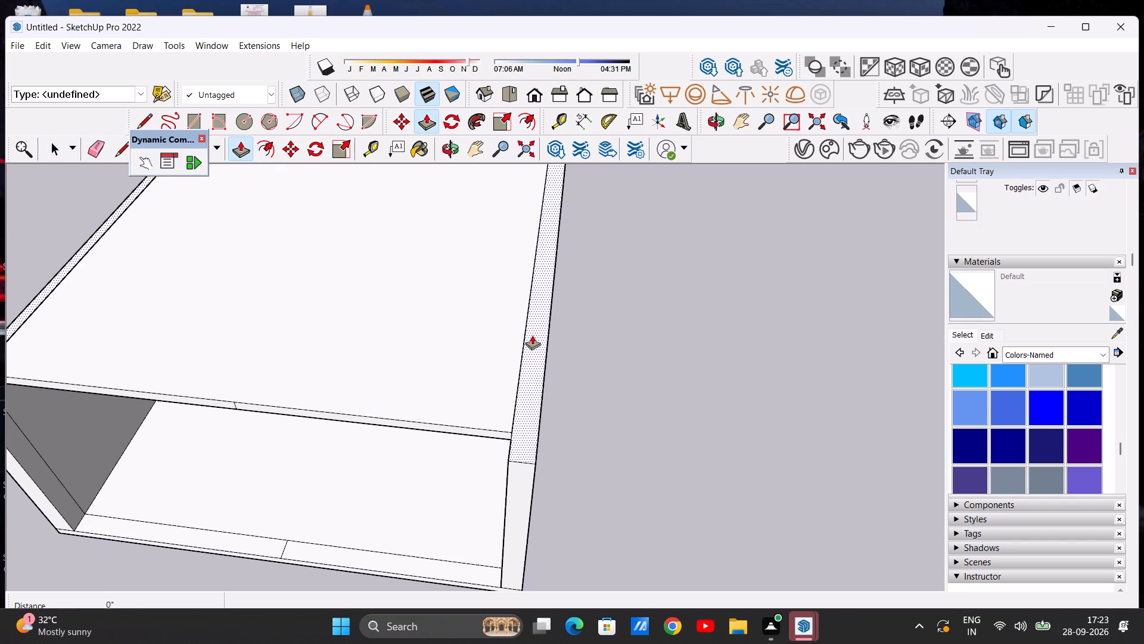
left_click(532, 335)
scroll(541, 261, "down", 9)
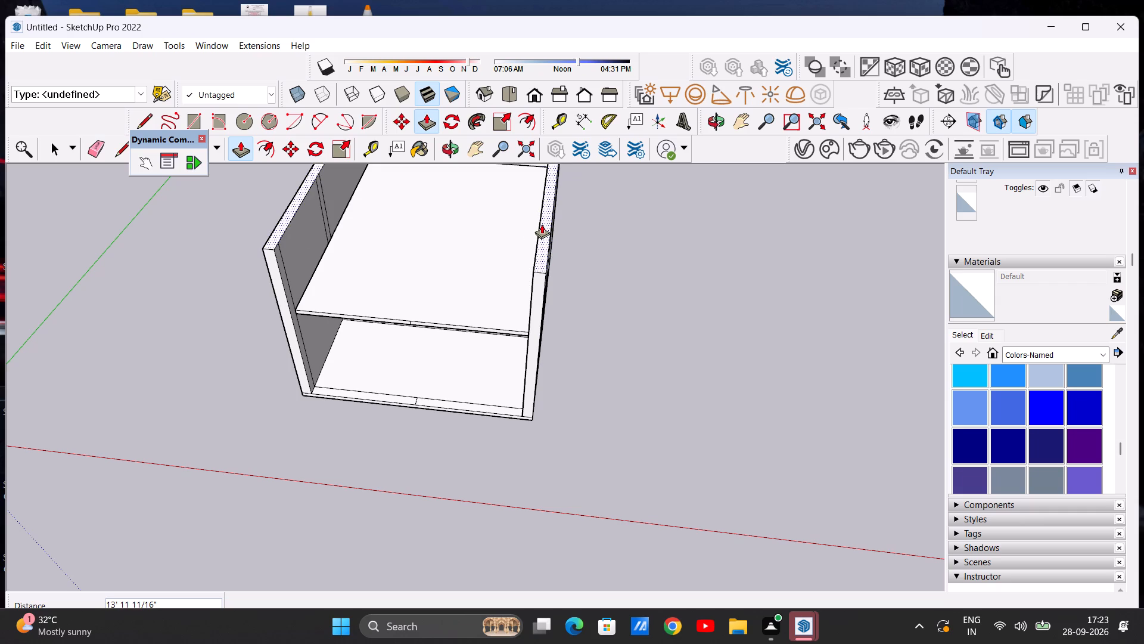
key("6")
key("apostrophe")
key("Return")
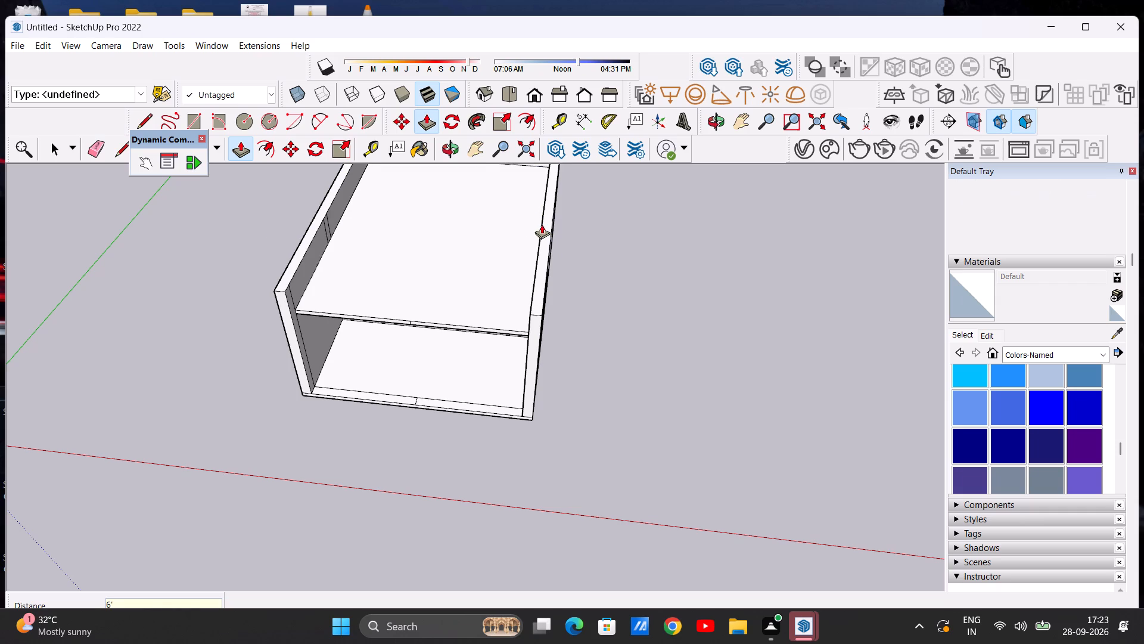
Push/Pull the top face of the perimeter walls up by about a further 4' 3 3/4".
scroll(542, 224, "down", 3)
middle_click_drag(481, 374, 537, 203)
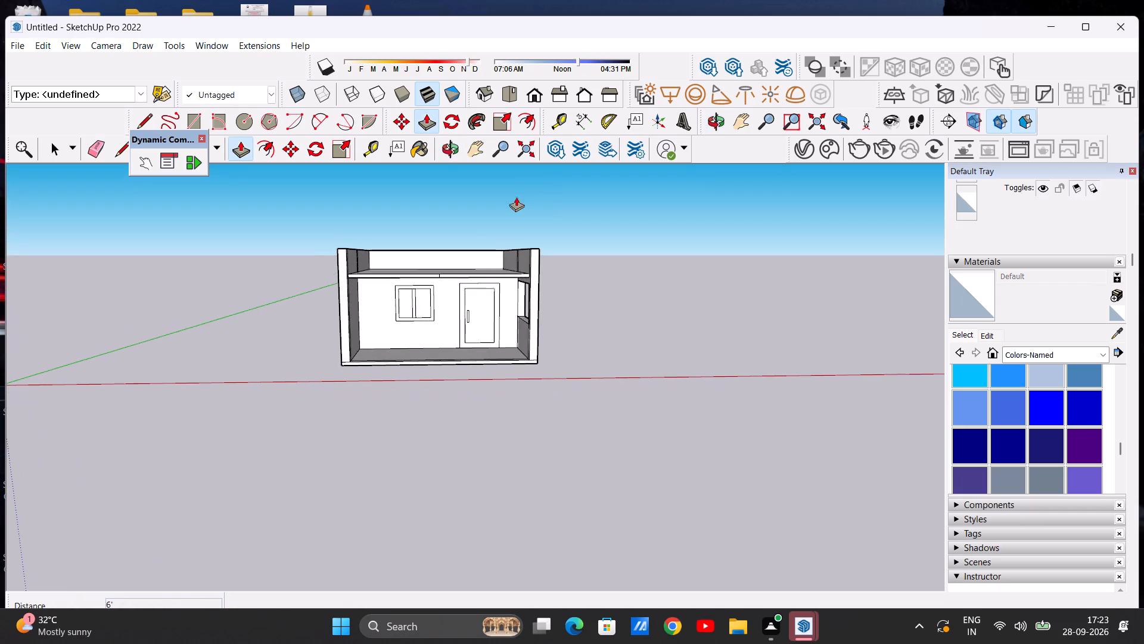
scroll(487, 241, "up", 4)
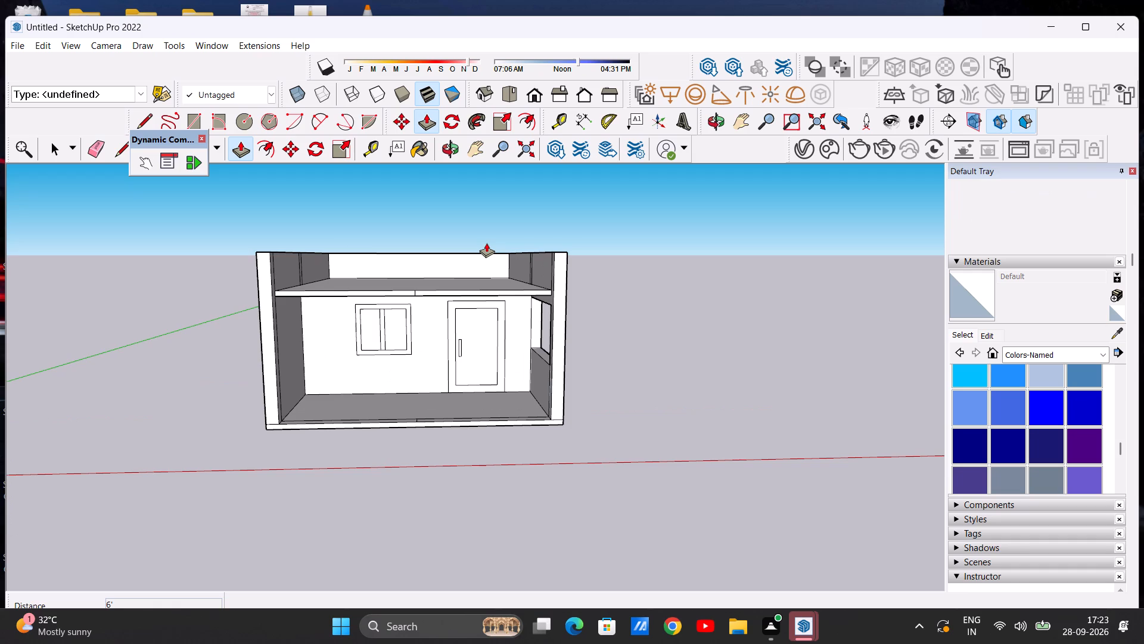
scroll(486, 243, "down", 4)
scroll(583, 256, "up", 3)
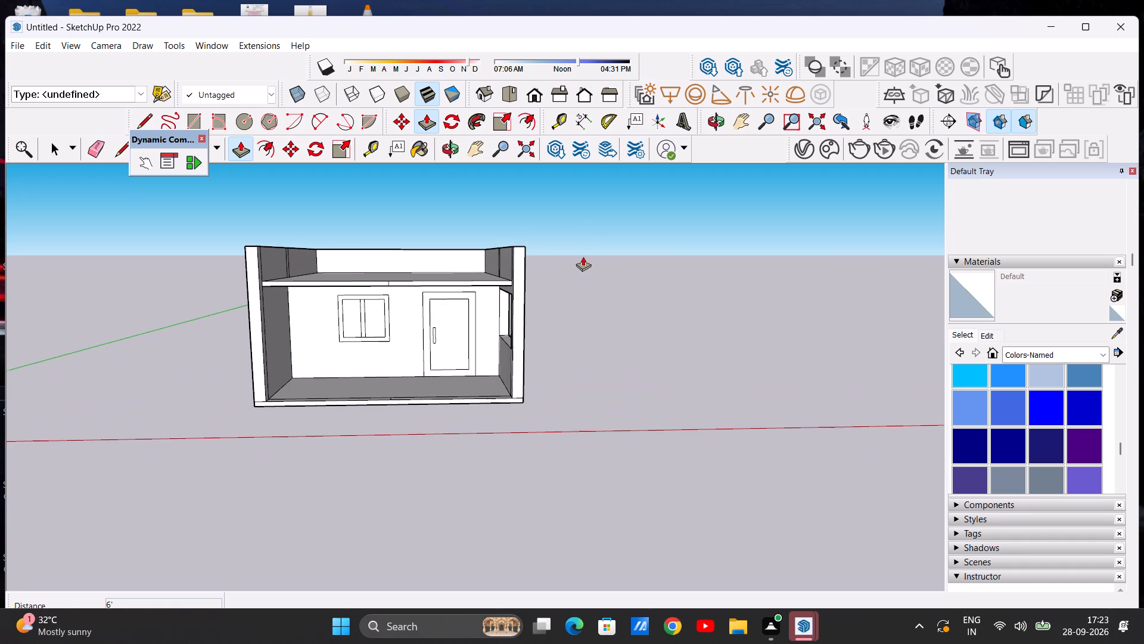
middle_click_drag(583, 264, 523, 359)
scroll(523, 359, "up", 1)
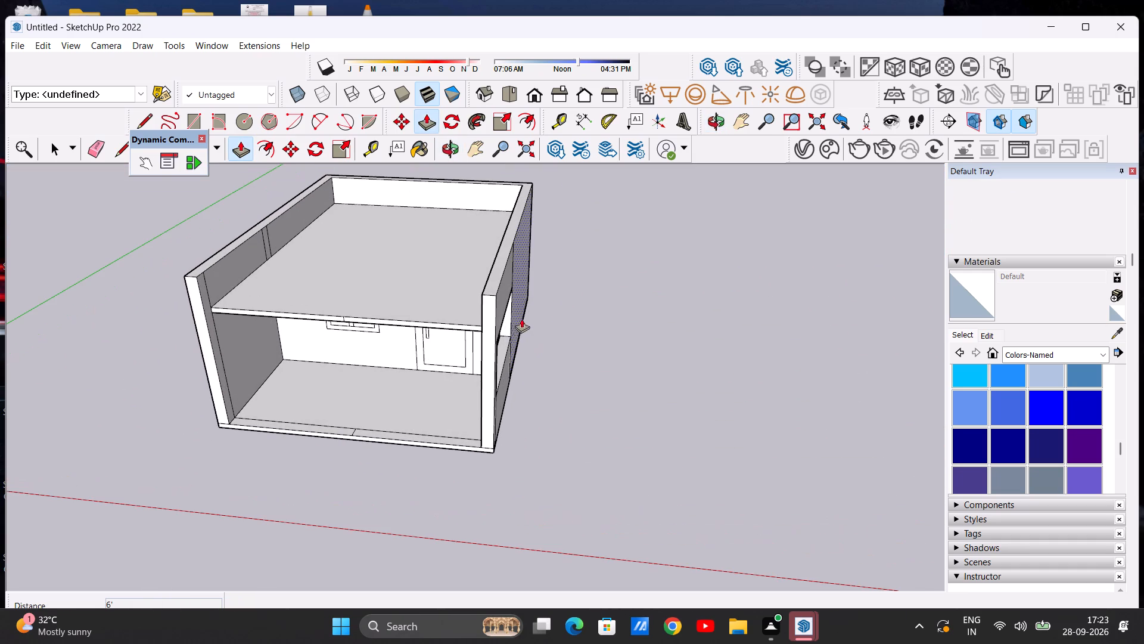
left_click(495, 276)
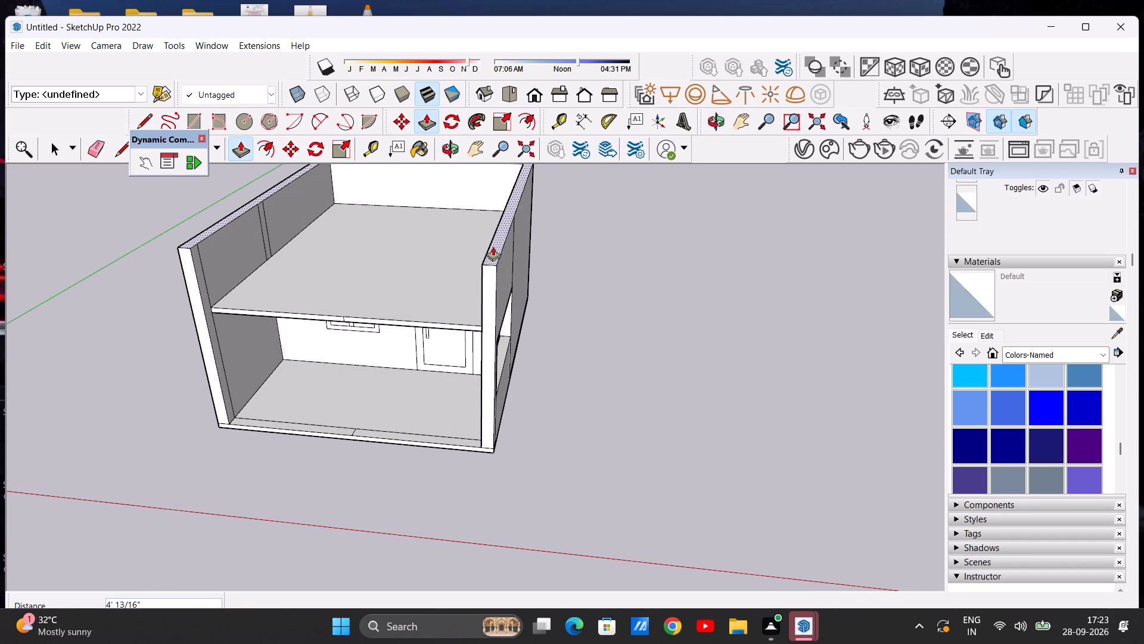
left_click(493, 245)
scroll(633, 308, "down", 3)
middle_click_drag(645, 426, 674, 290)
scroll(612, 339, "down", 5)
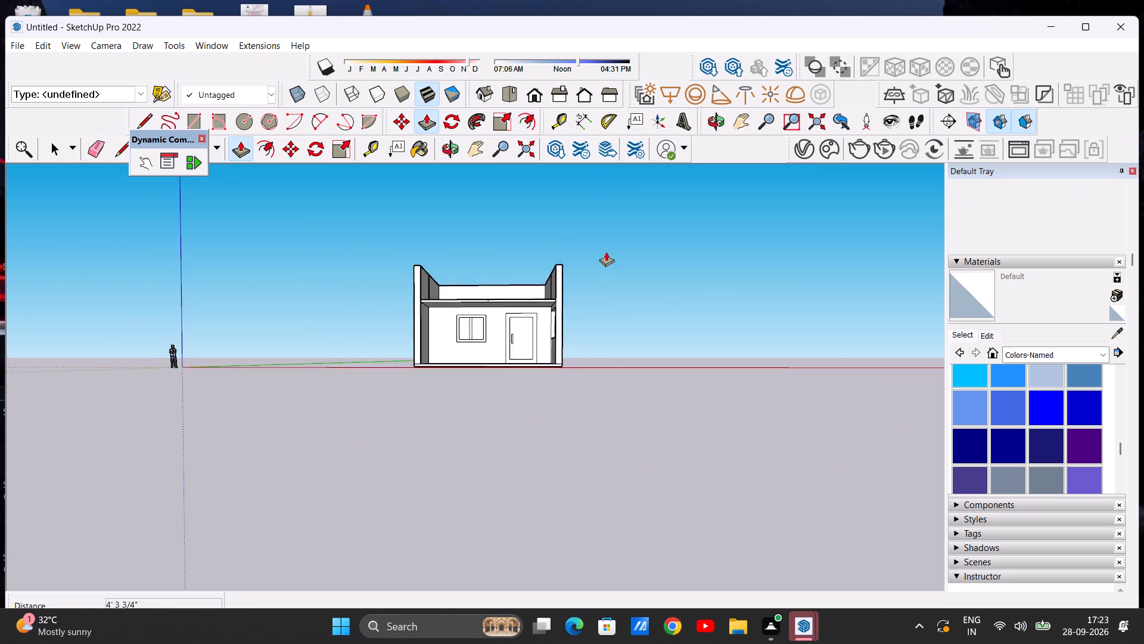
scroll(604, 238, "up", 8)
key("space")
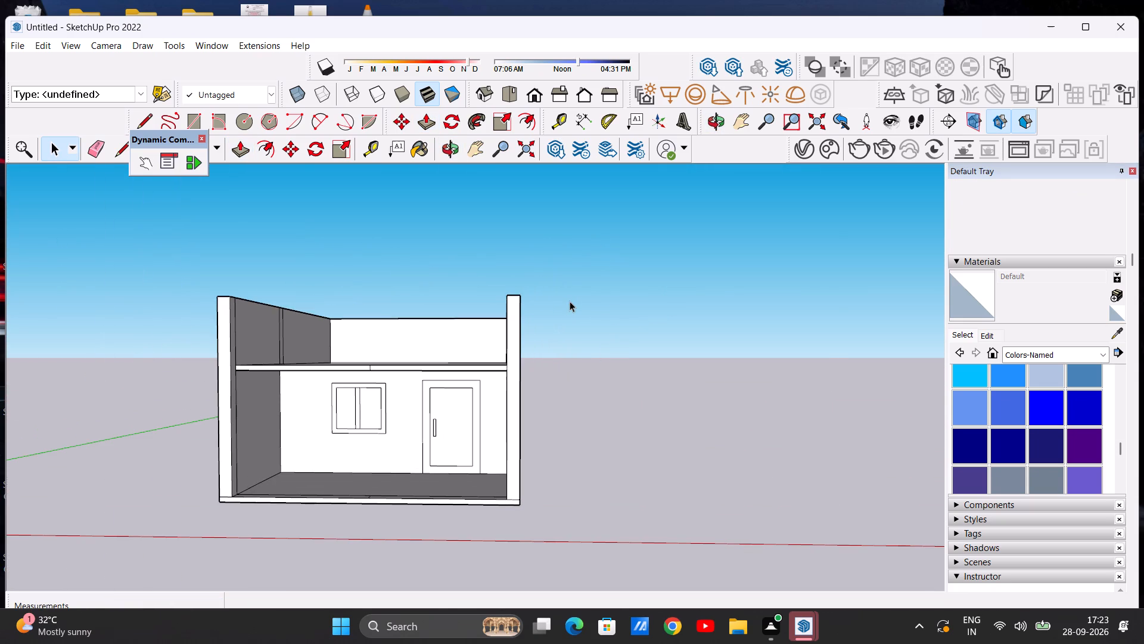
Erase the paired vertical seam lines on the inner faces of both side walls above the roof slab.
scroll(543, 321, "down", 4)
middle_click_drag(393, 348, 384, 456)
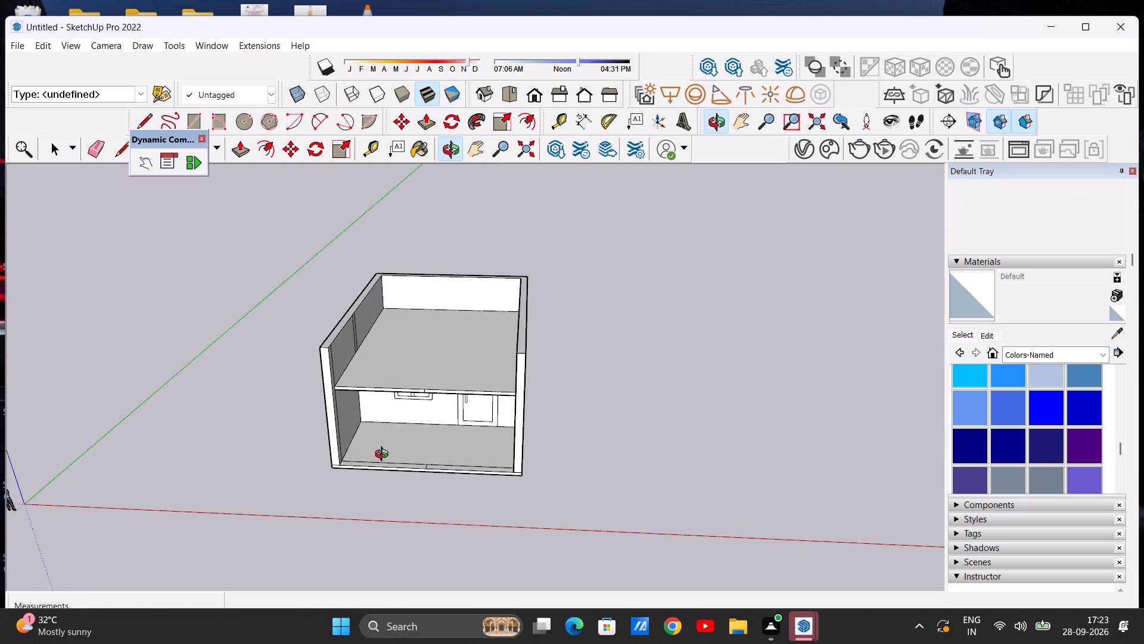
middle_click_drag(384, 456, 397, 483)
scroll(384, 360, "up", 3)
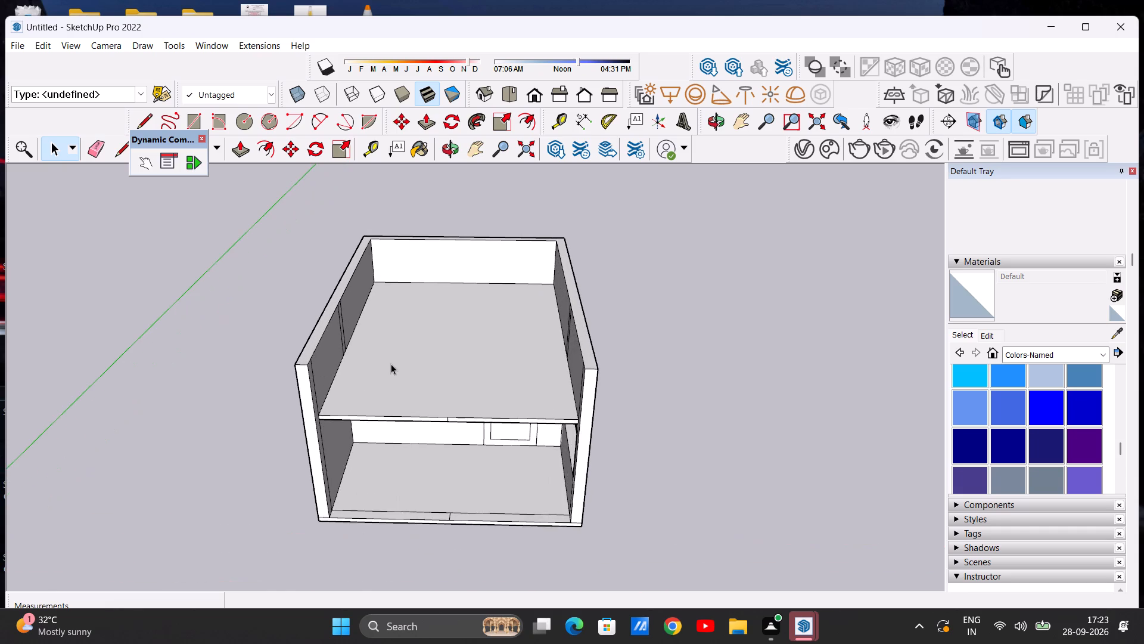
middle_click_drag(391, 364, 328, 273)
scroll(344, 263, "up", 3)
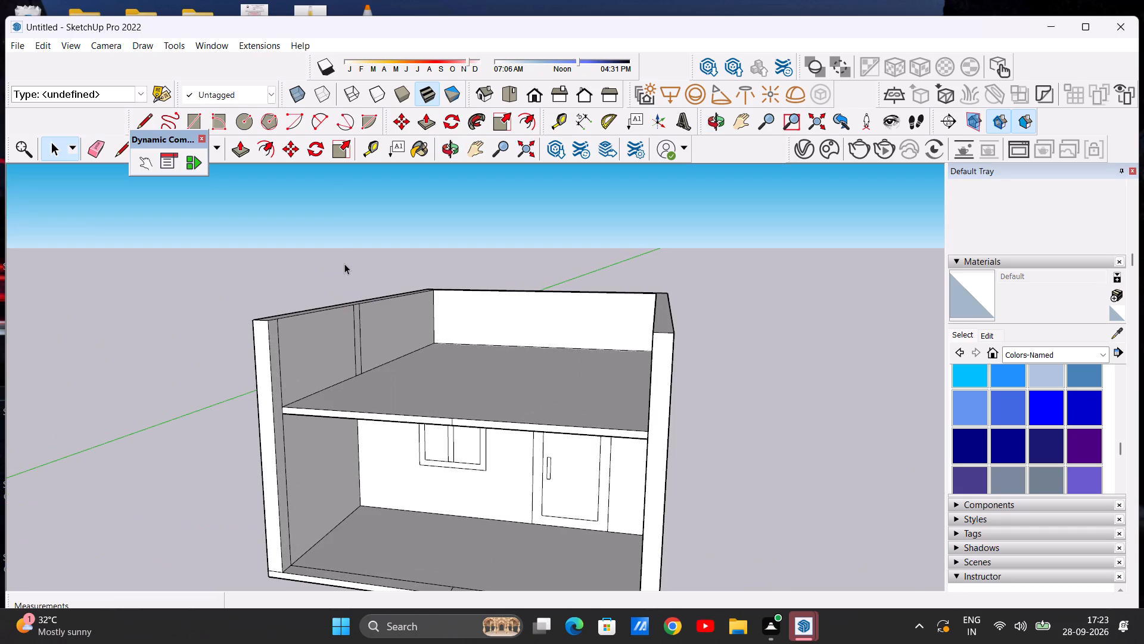
left_click(100, 147)
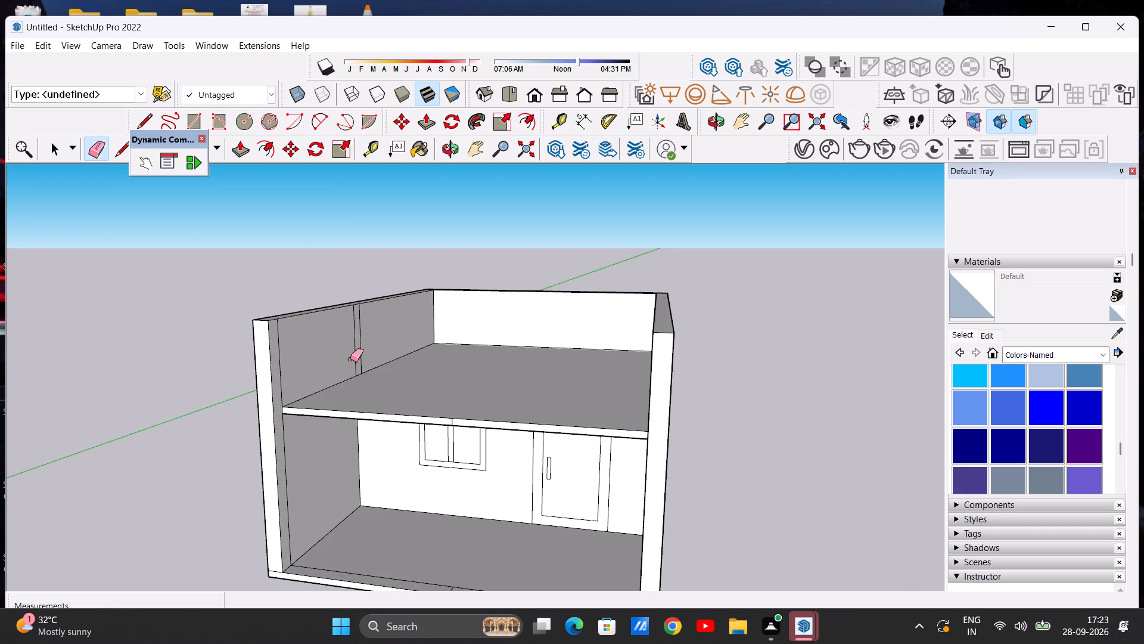
left_click_drag(351, 355, 380, 341)
middle_click_drag(353, 516, 397, 398)
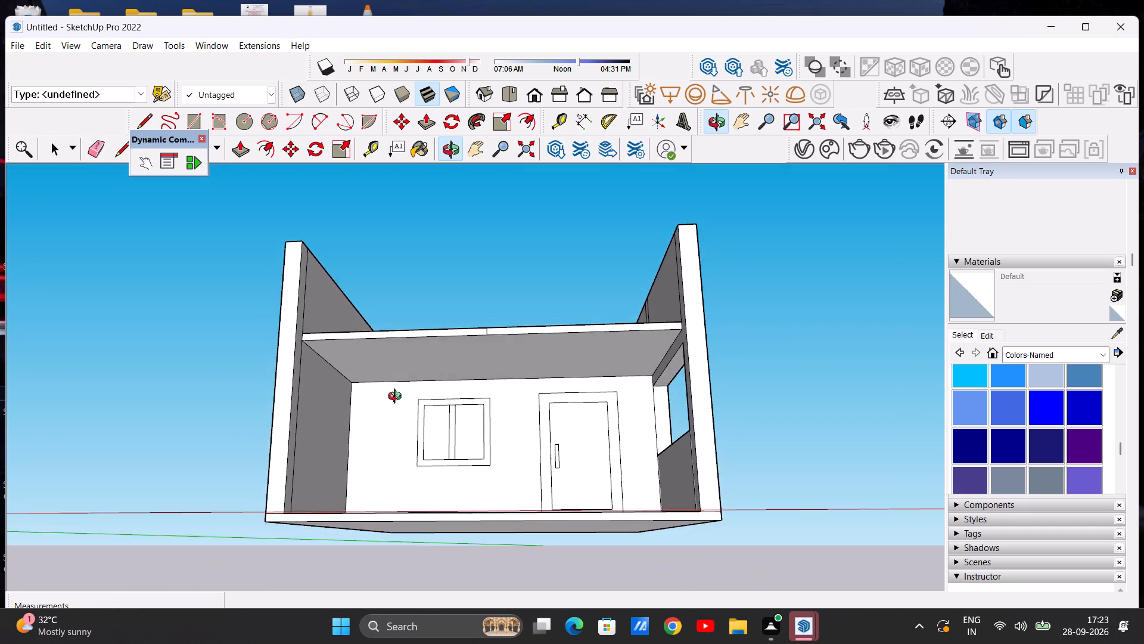
middle_click_drag(397, 398, 552, 528)
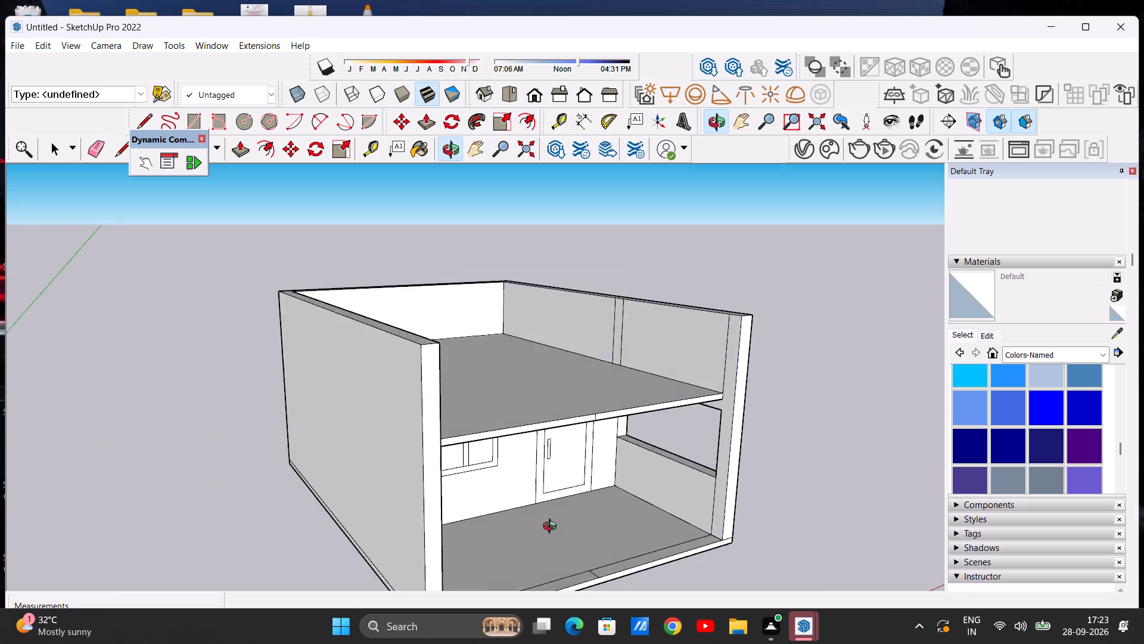
middle_click_drag(552, 528, 523, 534)
scroll(686, 333, "up", 4)
left_click_drag(599, 330, 619, 335)
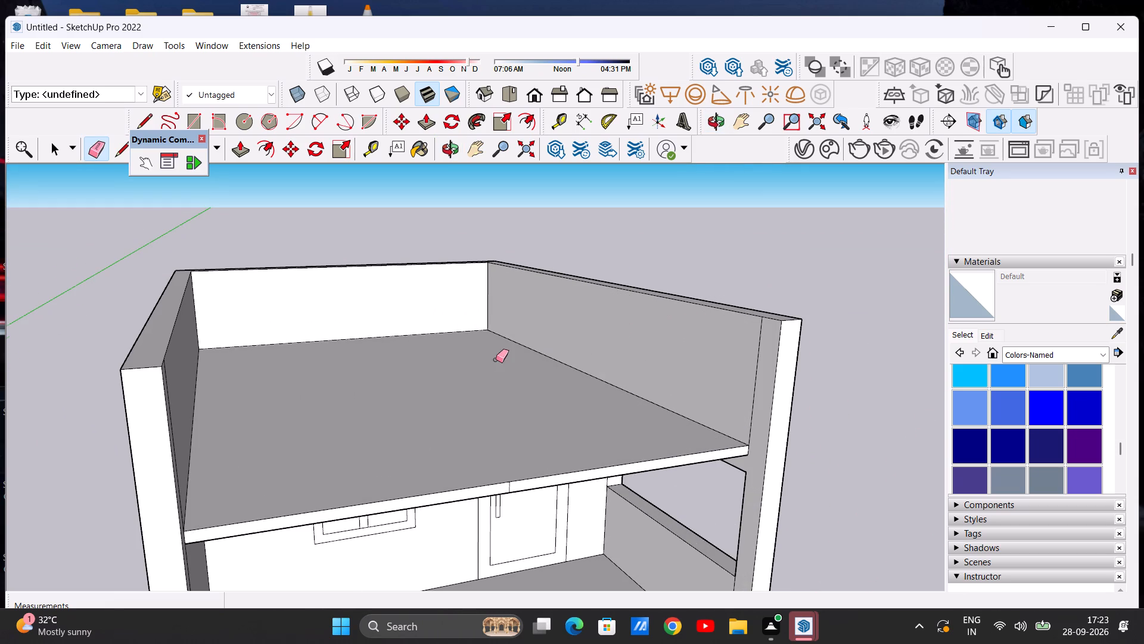
Inspect the raised walls and the slab dividing the two levels from the open front.
scroll(496, 360, "down", 3)
middle_click_drag(560, 579, 431, 432)
scroll(571, 374, "up", 10)
scroll(574, 397, "down", 8)
middle_click_drag(518, 435, 534, 419)
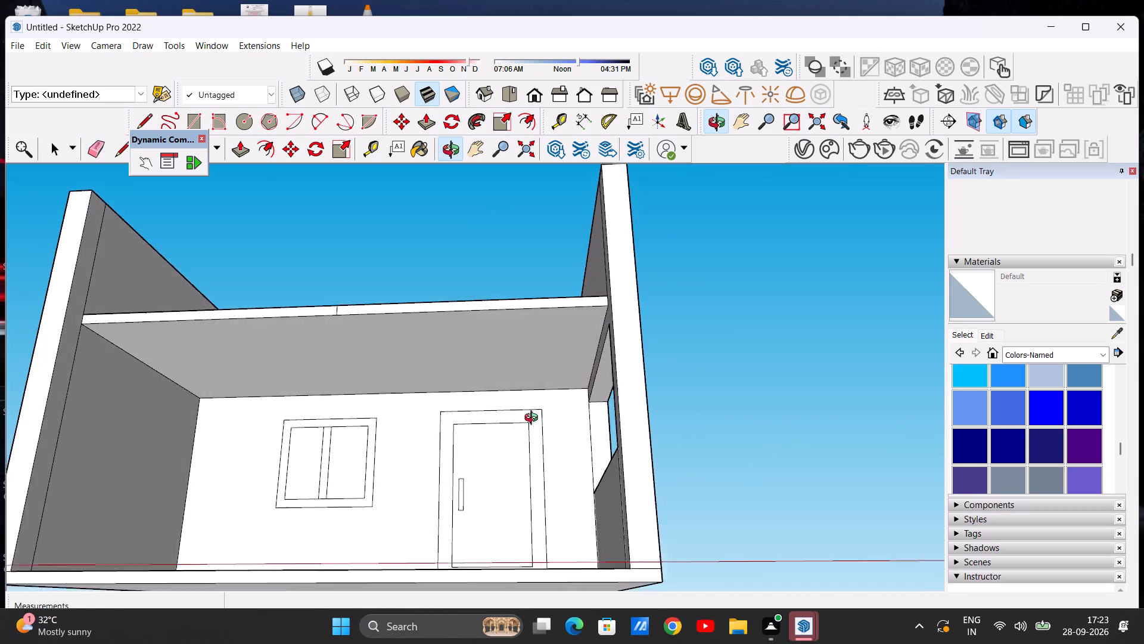
middle_click_drag(534, 419, 573, 496)
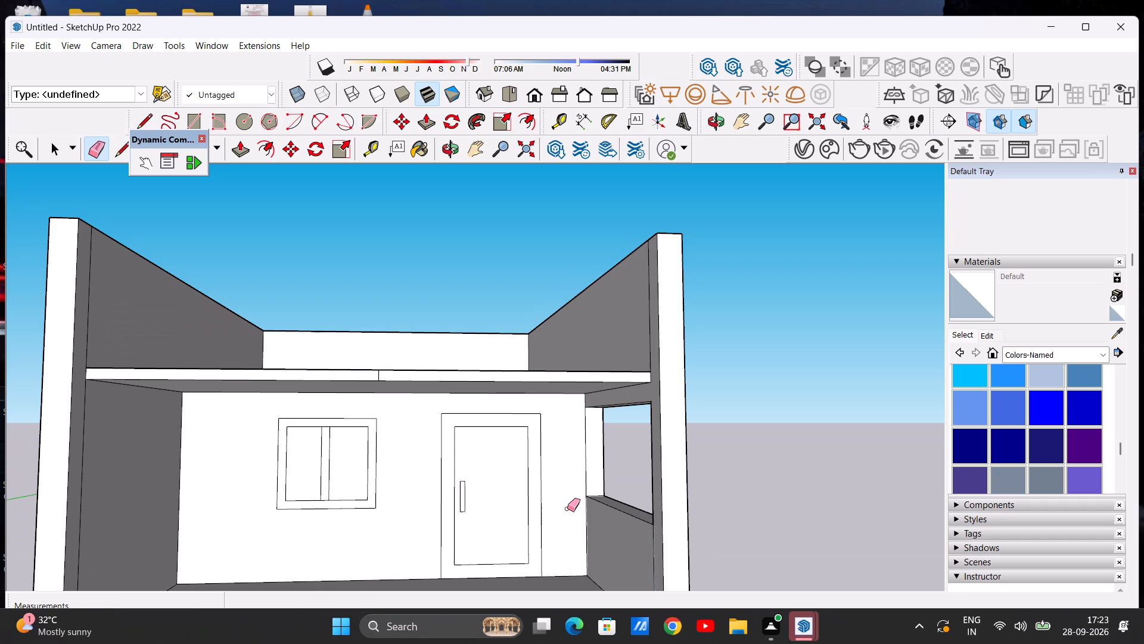
key("space")
scroll(533, 467, "down", 5)
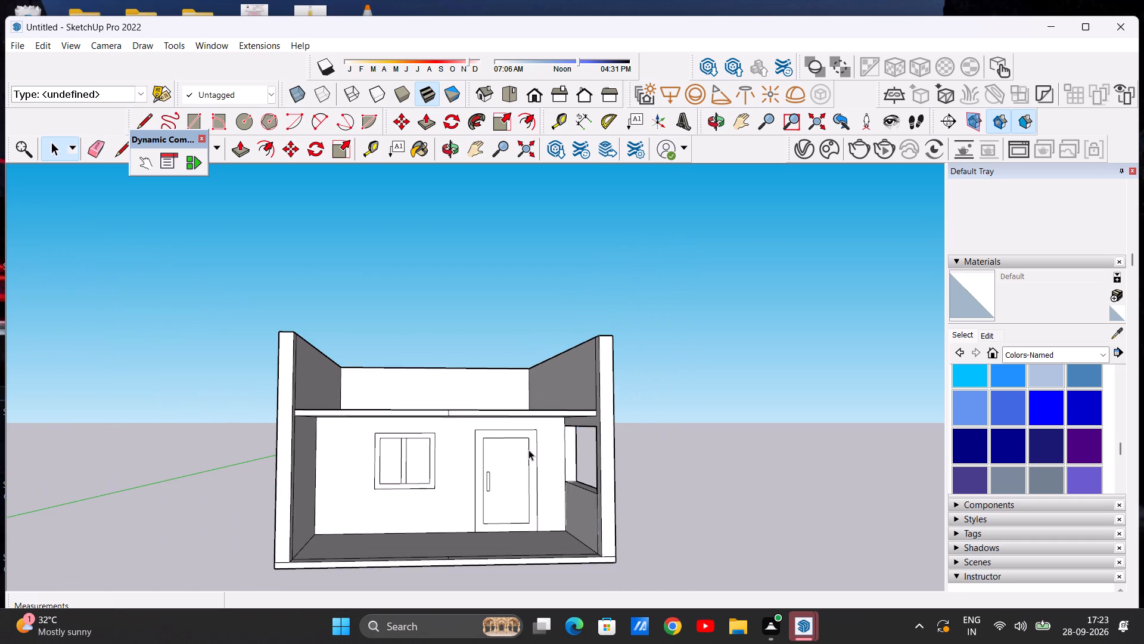
Examine the open front, the slab between levels, the side walls, and the back wall's window and door.
scroll(460, 435, "down", 3)
middle_click_drag(455, 438, 418, 482)
scroll(416, 482, "up", 3)
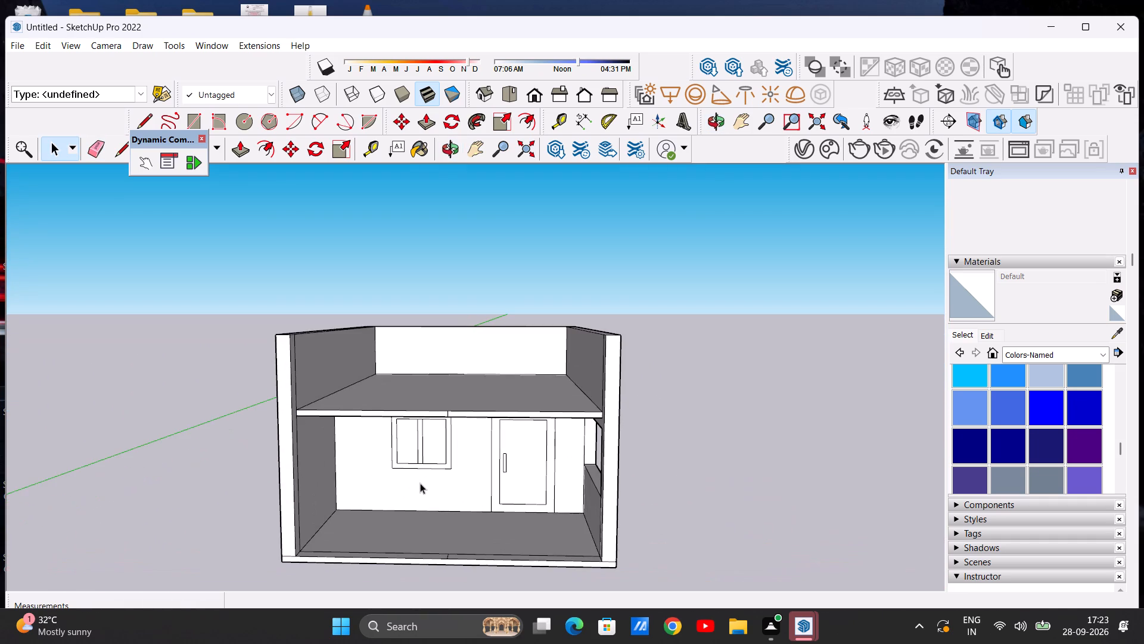
middle_click_drag(424, 496, 423, 458)
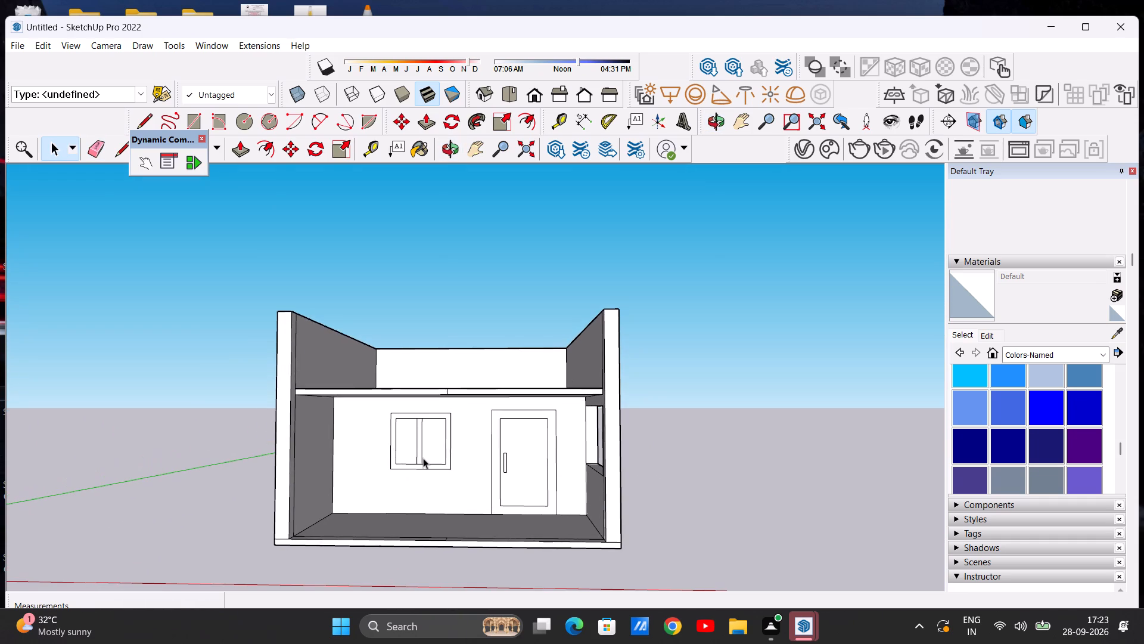
scroll(419, 408, "up", 3)
middle_click_drag(418, 391, 418, 398)
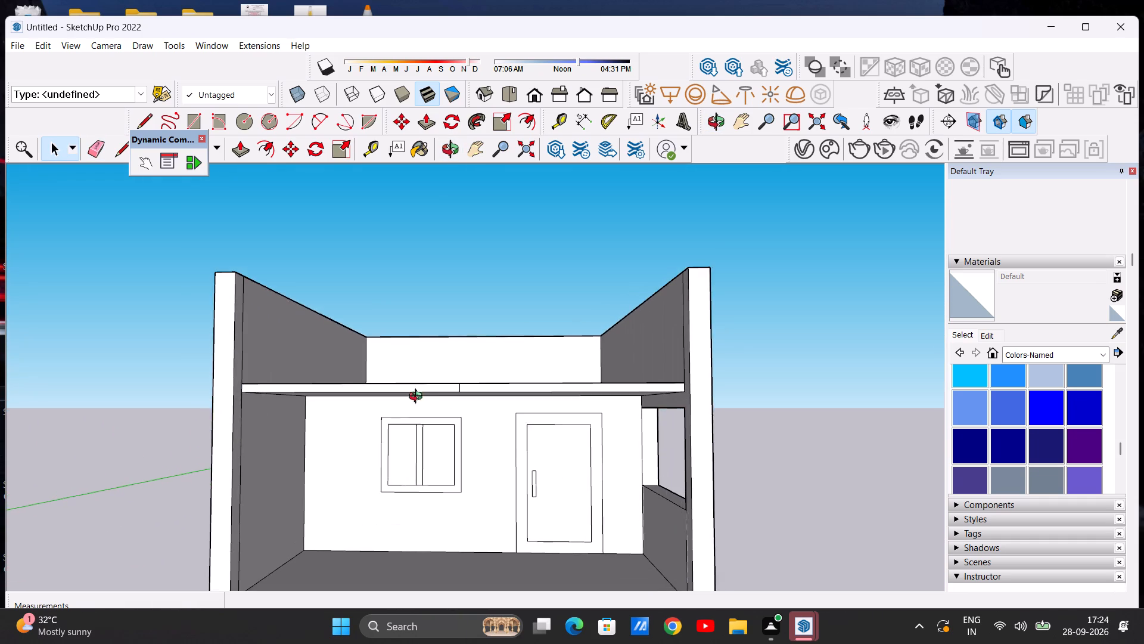
middle_click_drag(418, 398, 413, 504)
scroll(396, 487, "up", 2)
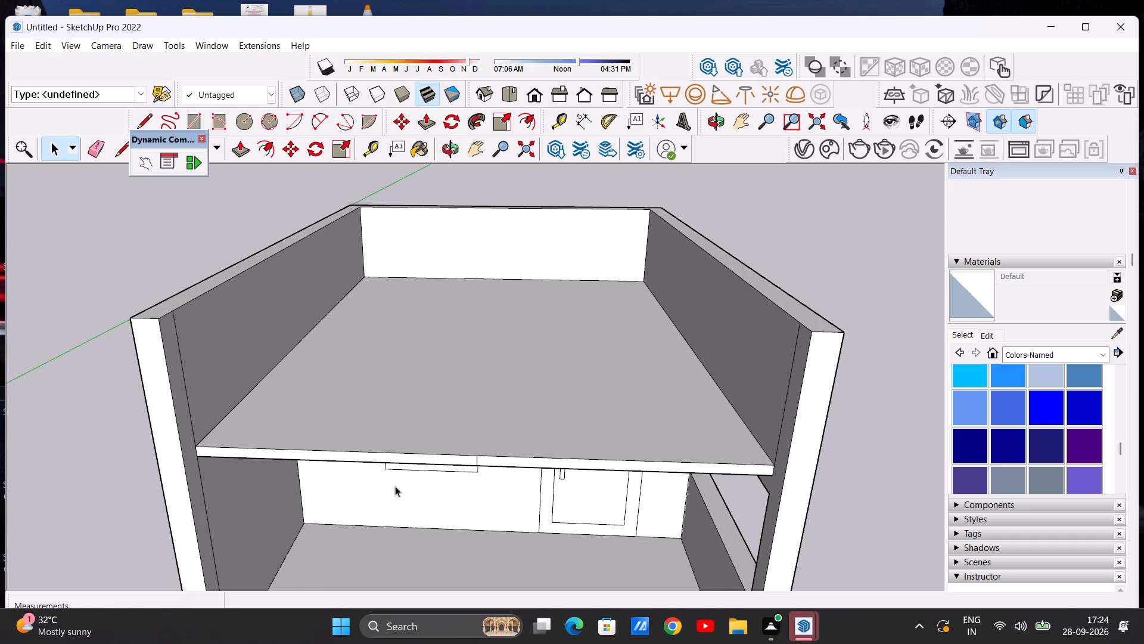
scroll(503, 384, "down", 3)
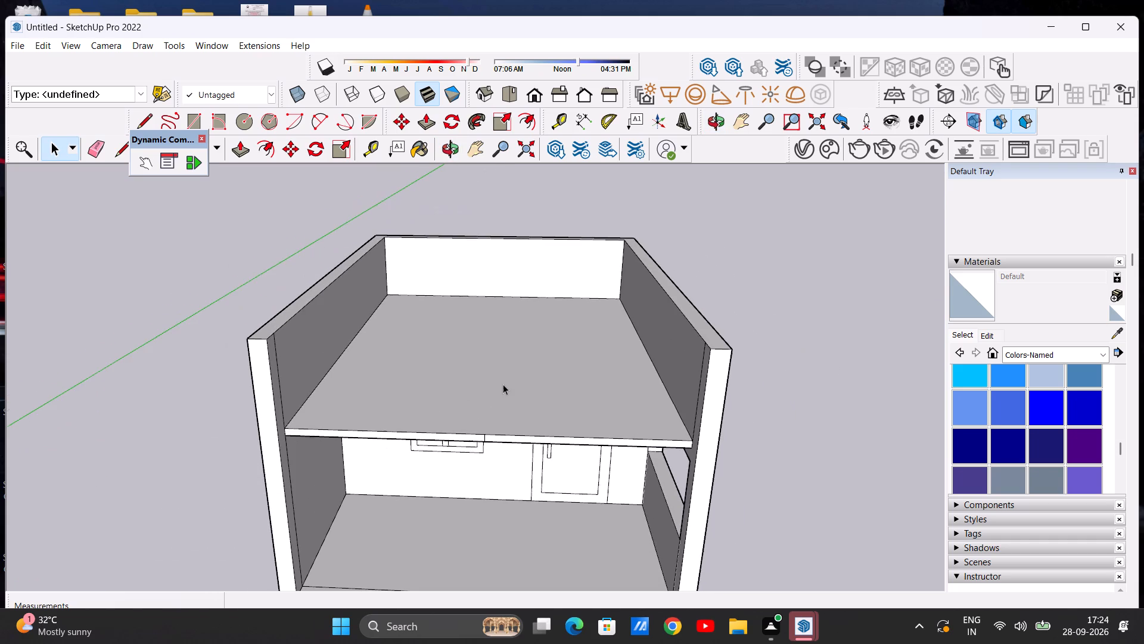
middle_click_drag(467, 467, 457, 361)
scroll(450, 392, "up", 3)
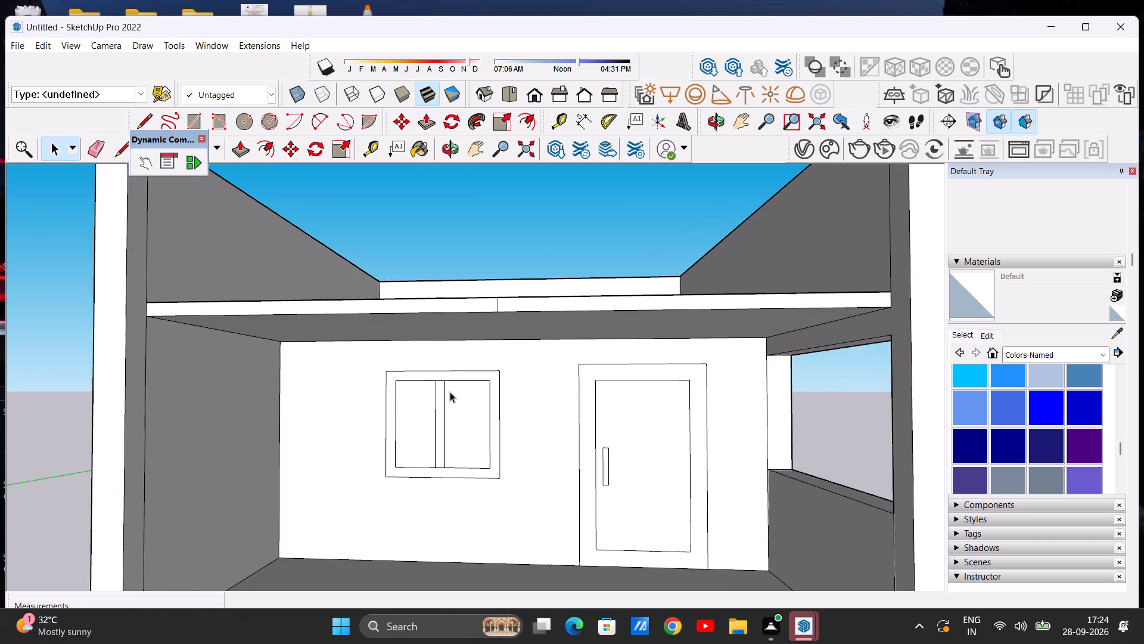
scroll(450, 392, "up", 2)
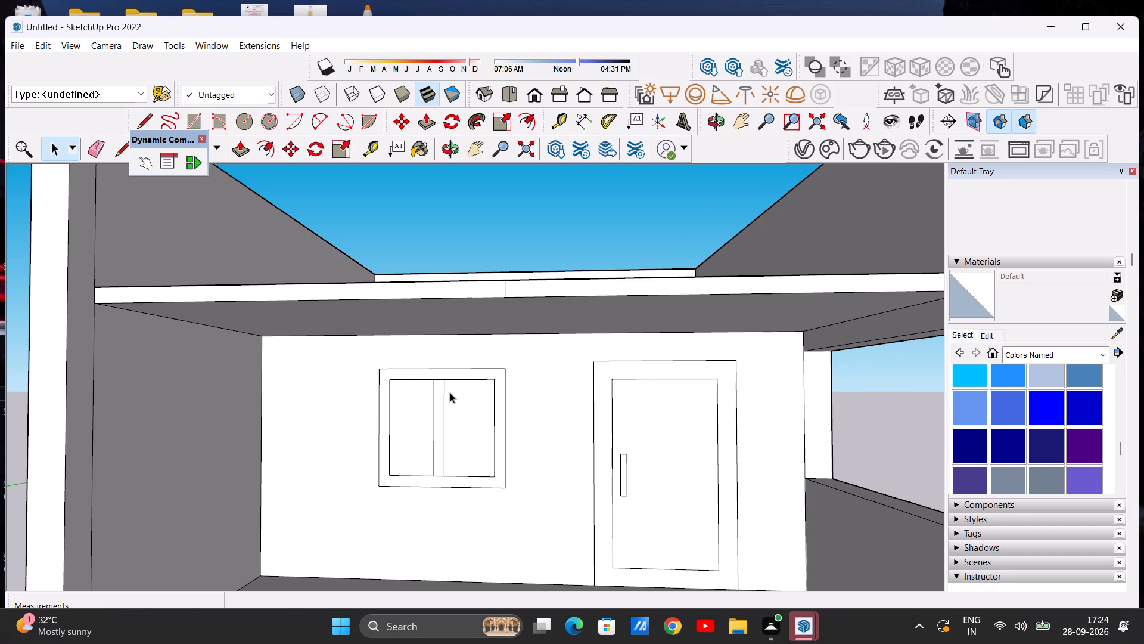
scroll(449, 395, "down", 5)
middle_click_drag(446, 420, 450, 487)
scroll(511, 402, "down", 5)
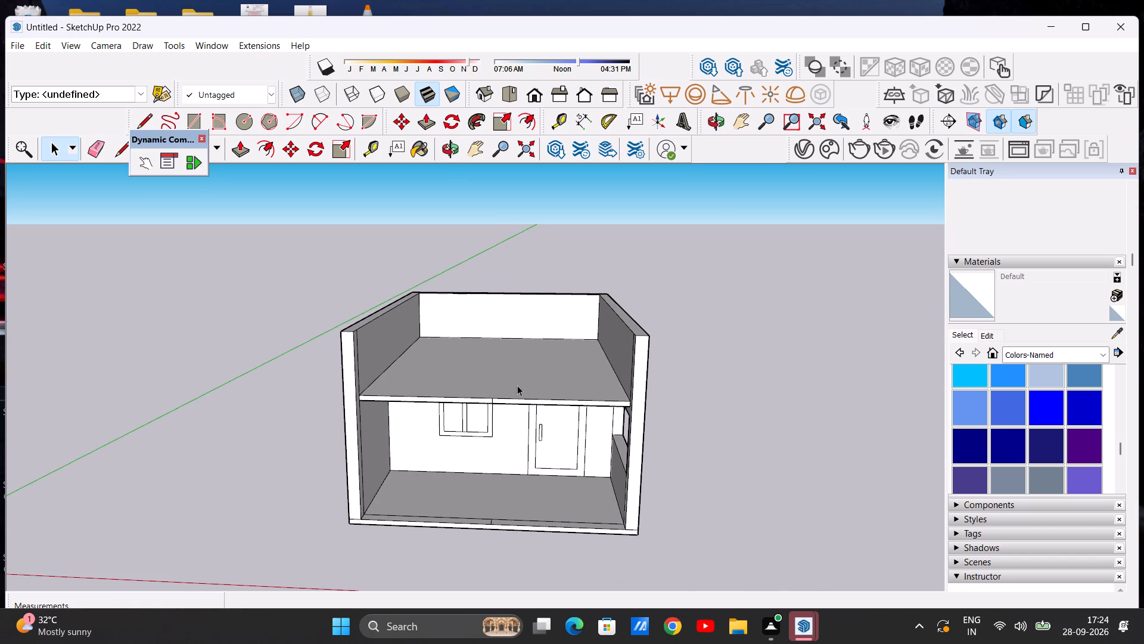
scroll(517, 385, "down", 3)
scroll(523, 383, "up", 7)
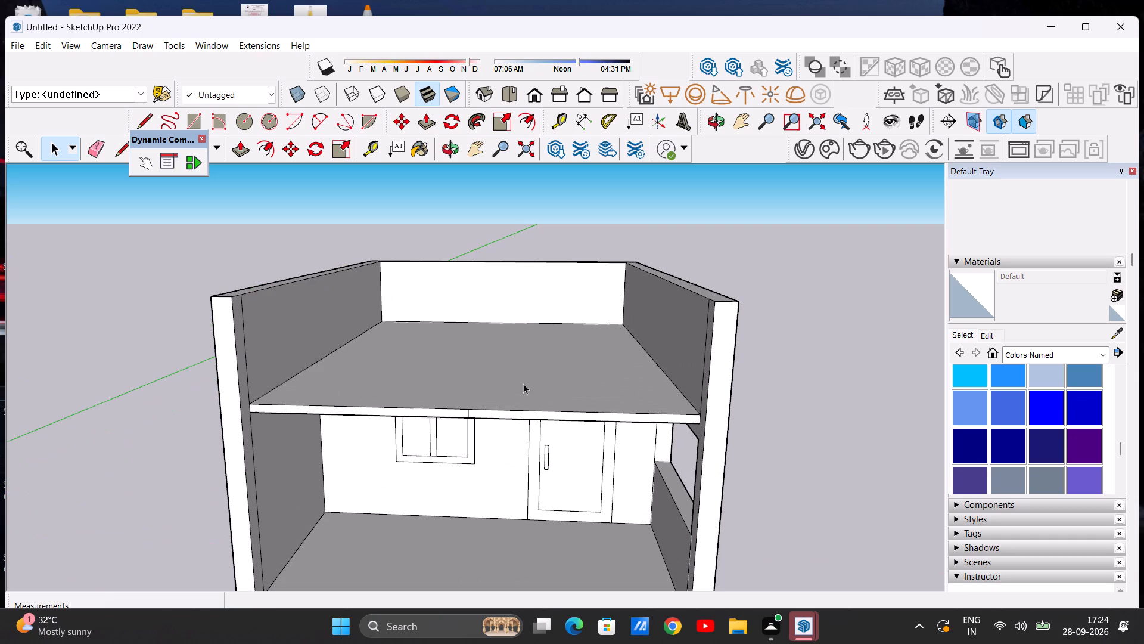
middle_click_drag(518, 403, 512, 440)
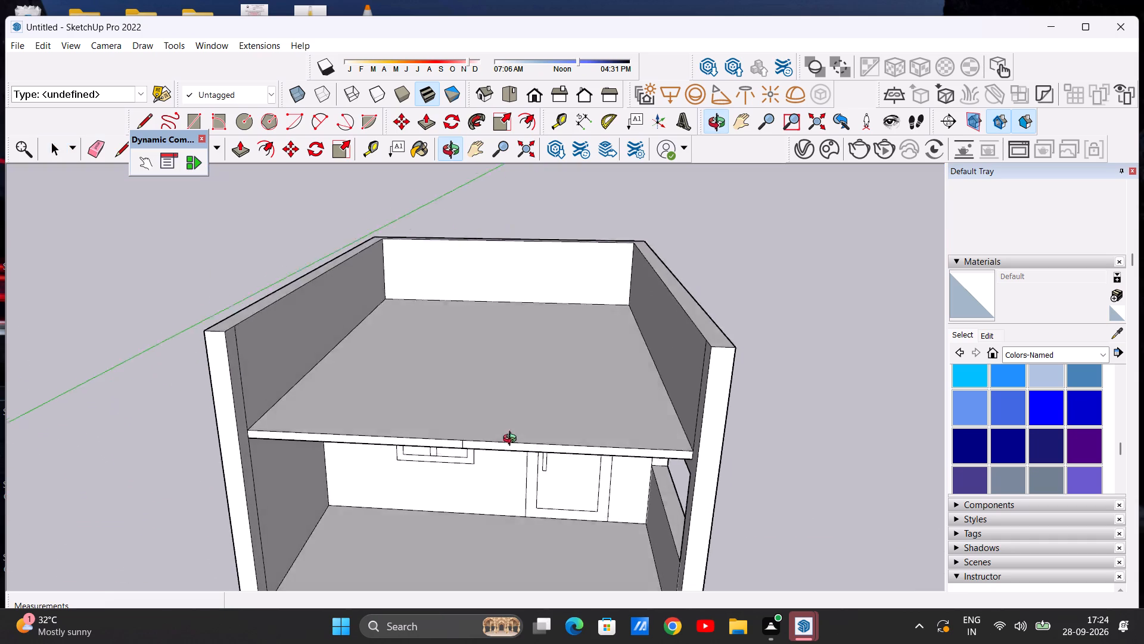
middle_click_drag(512, 440, 522, 504)
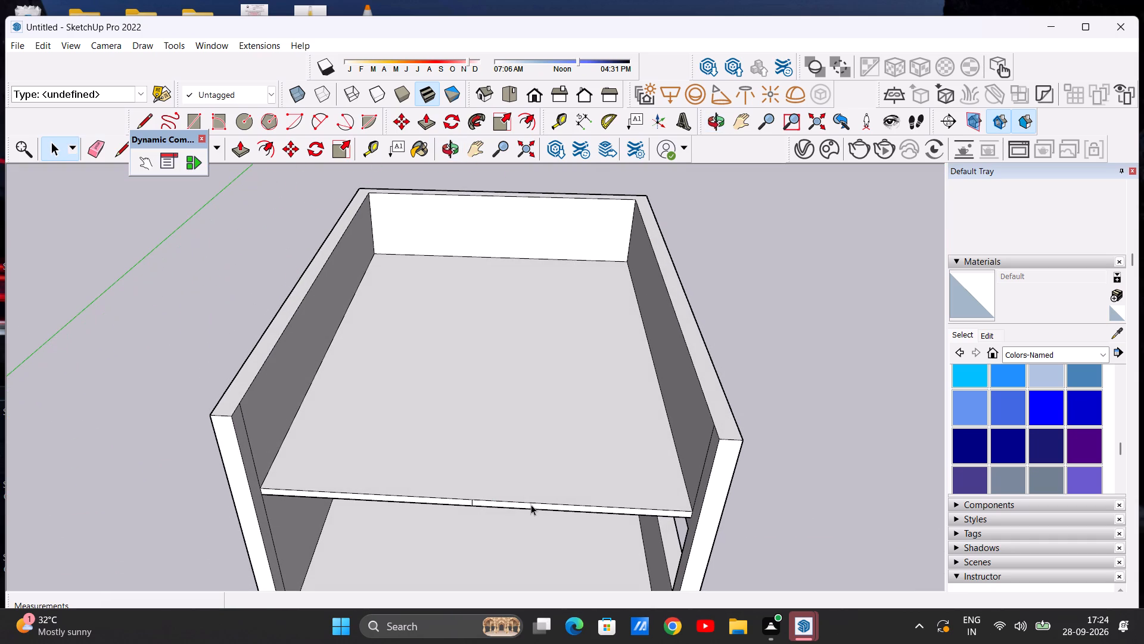
scroll(531, 504, "up", 3)
scroll(639, 397, "down", 2)
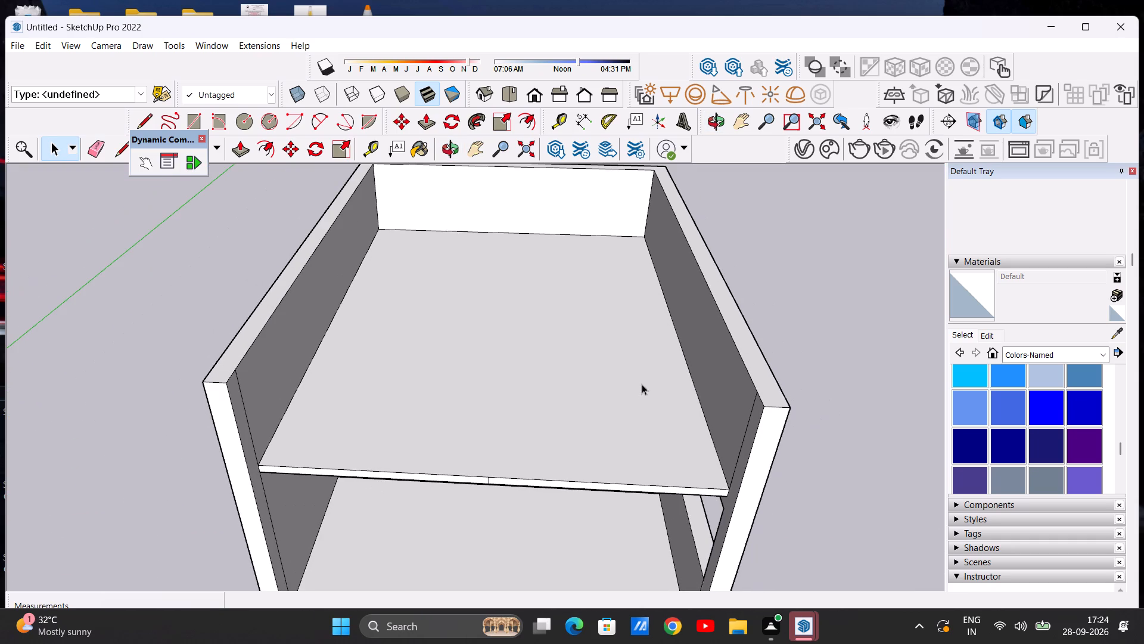
scroll(331, 444, "up", 2)
scroll(437, 394, "down", 1)
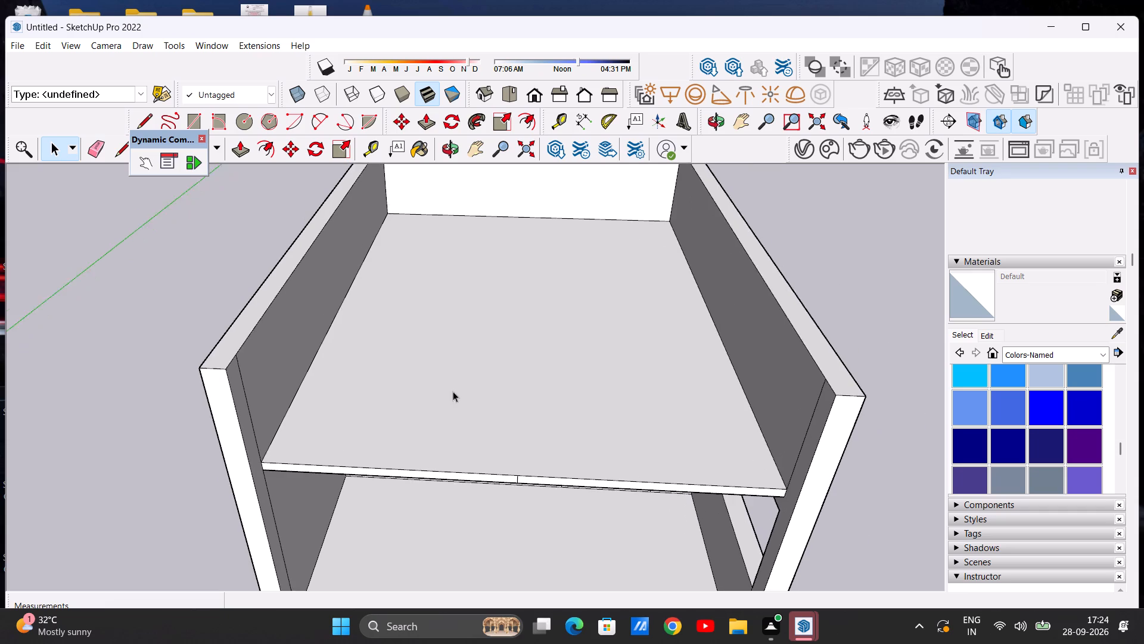
scroll(453, 391, "down", 2)
middle_click_drag(493, 500, 511, 414)
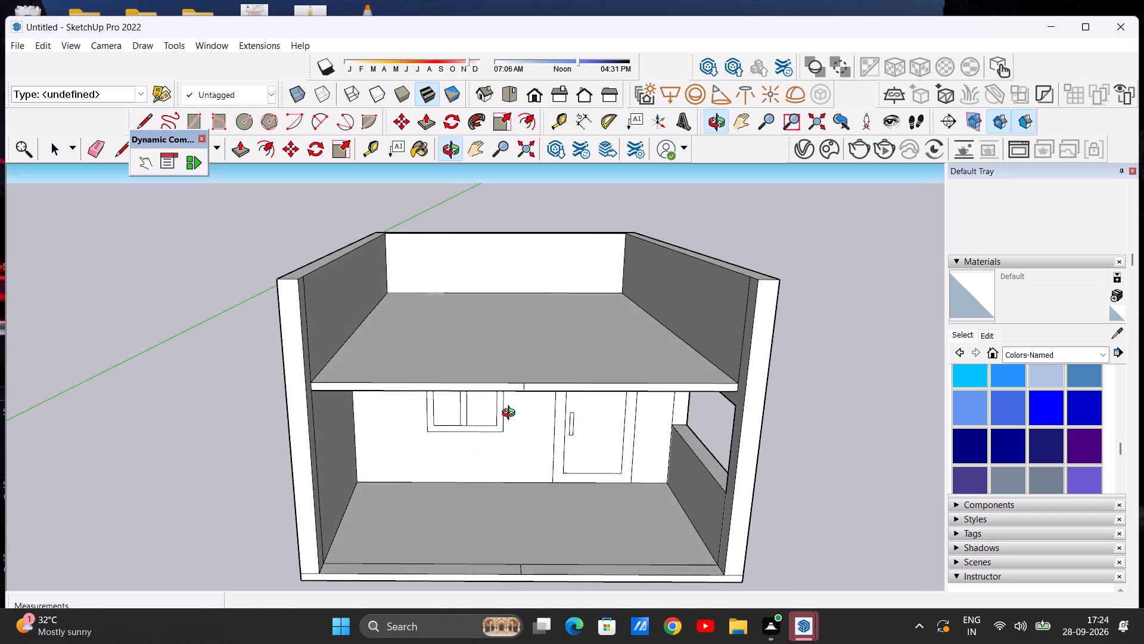
middle_click_drag(511, 414, 506, 395)
scroll(586, 400, "up", 5)
middle_click_drag(587, 400, 587, 401)
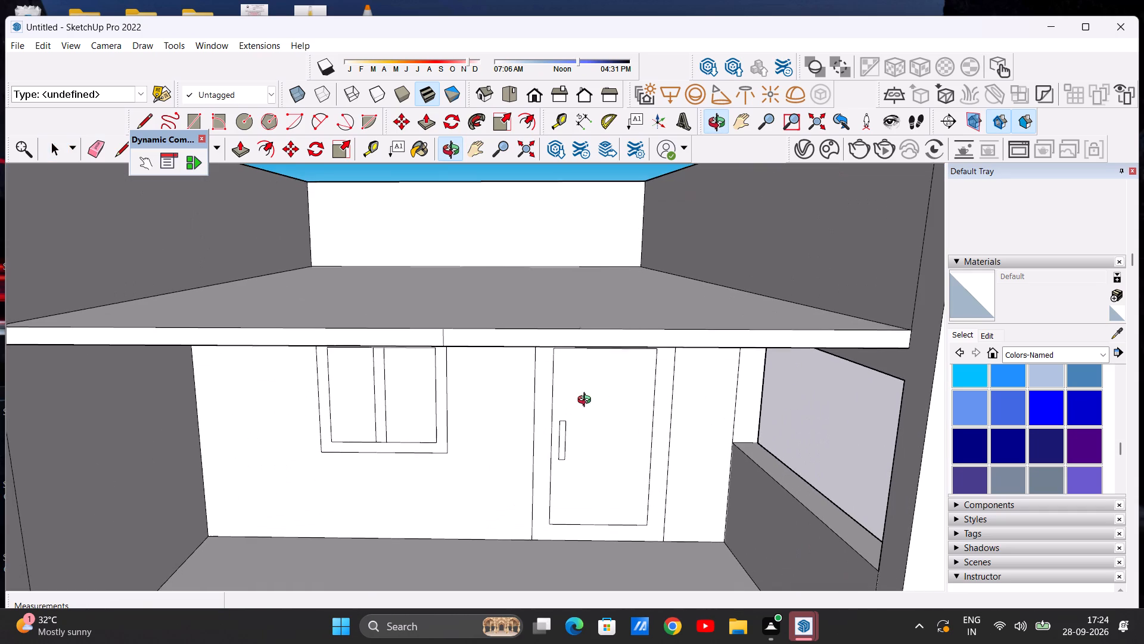
middle_click_drag(587, 401, 579, 413)
scroll(554, 410, "down", 8)
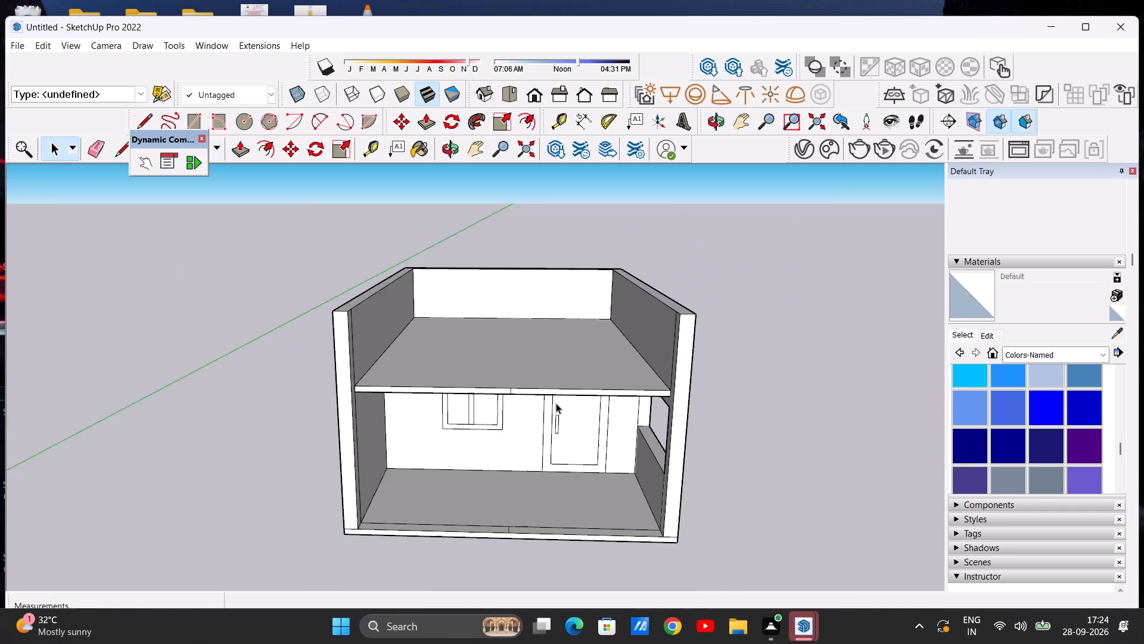
scroll(455, 398, "up", 6)
scroll(514, 402, "down", 3)
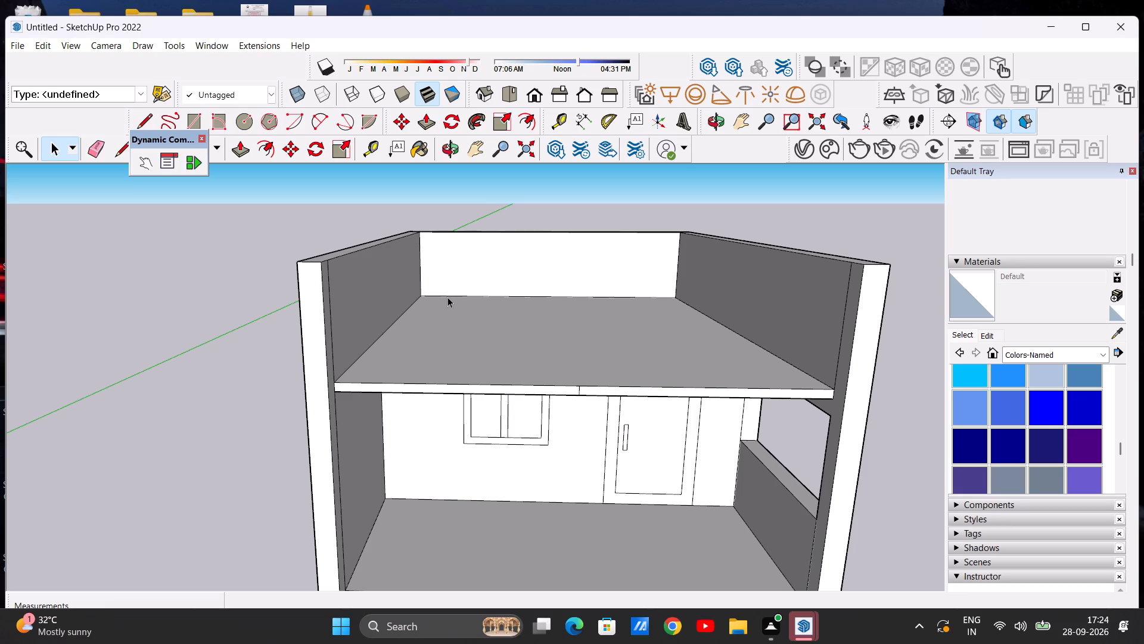
scroll(444, 285, "down", 3)
scroll(443, 444, "up", 3)
Push/Pull the strip beside the window-side wall at the floor's open front edge up about 37' 2 5/16".
middle_click_drag(440, 462, 445, 507)
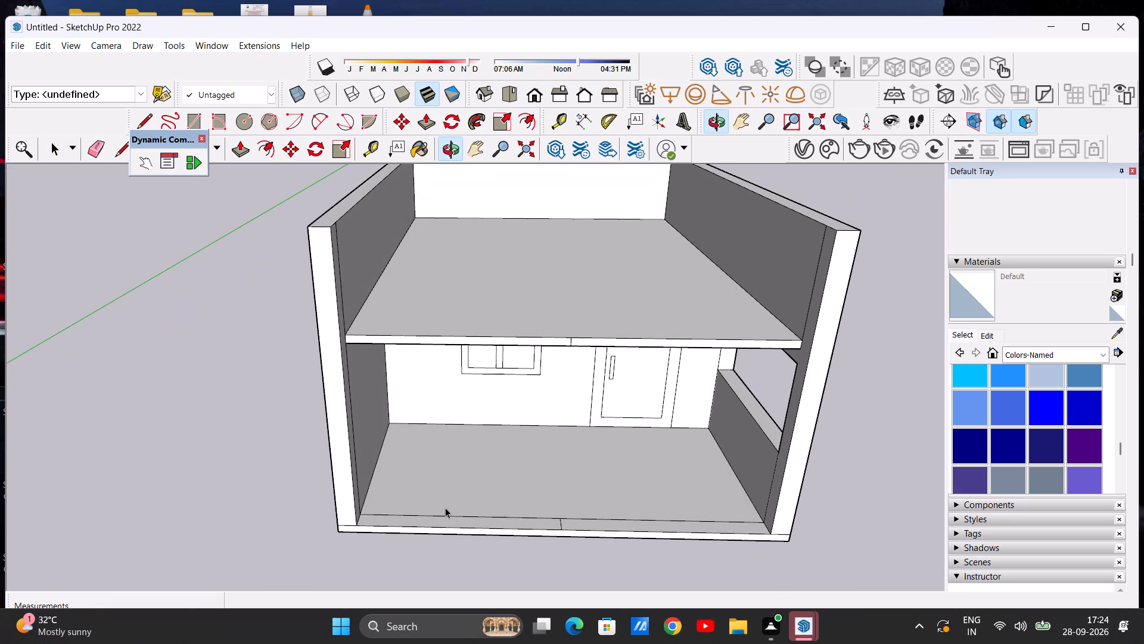
left_click(424, 123)
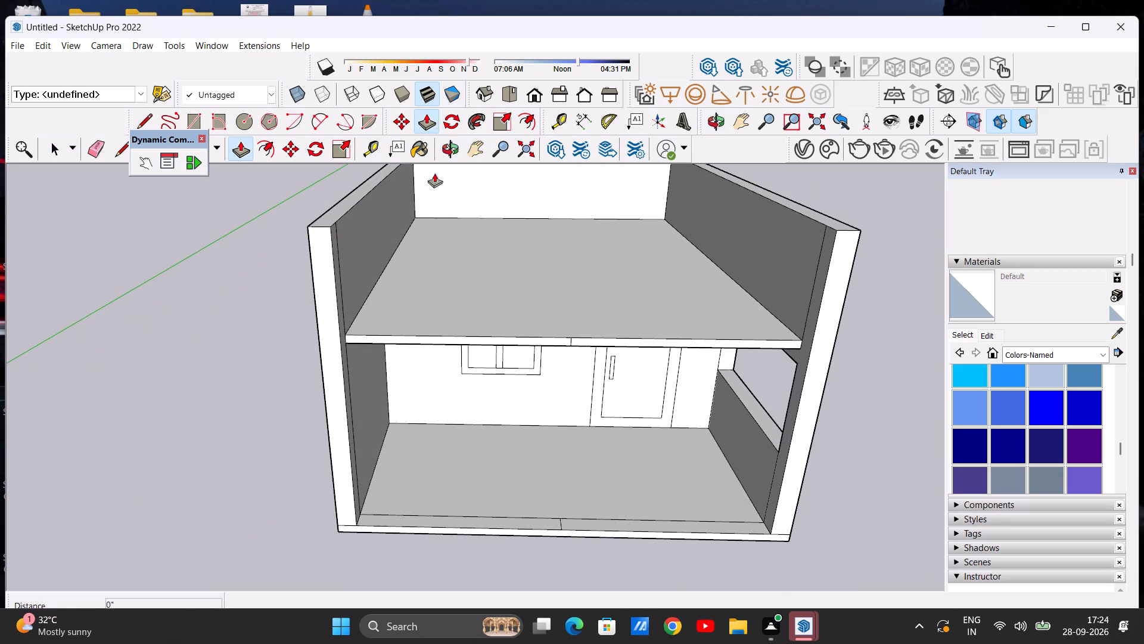
scroll(511, 534, "up", 4)
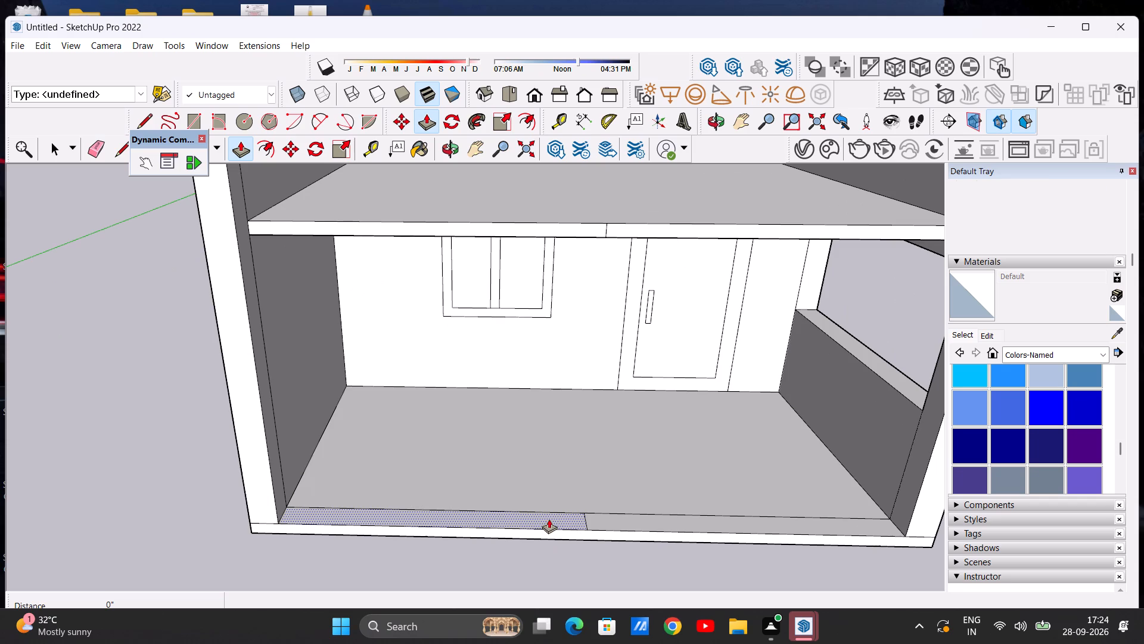
left_click(555, 516)
scroll(496, 410, "down", 4)
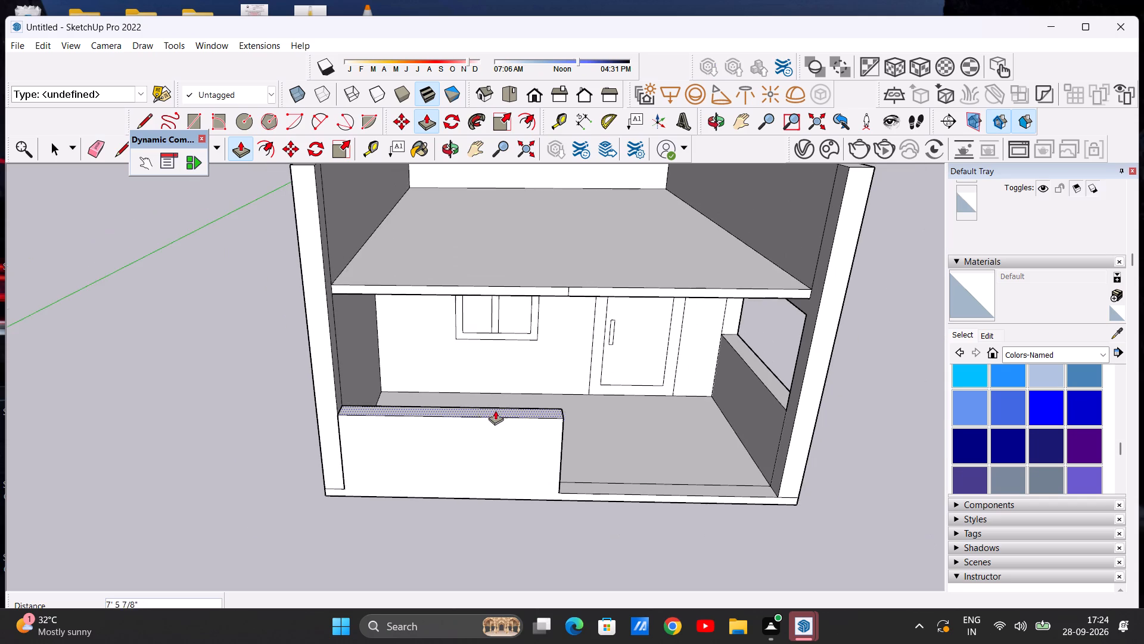
scroll(450, 411, "down", 6)
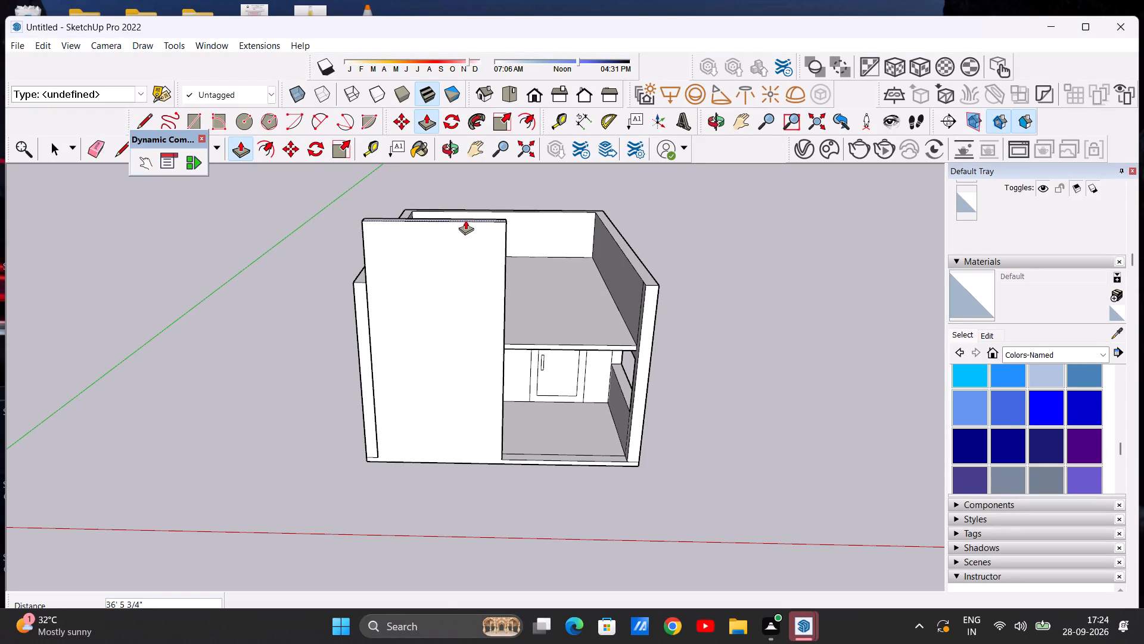
left_click(464, 215)
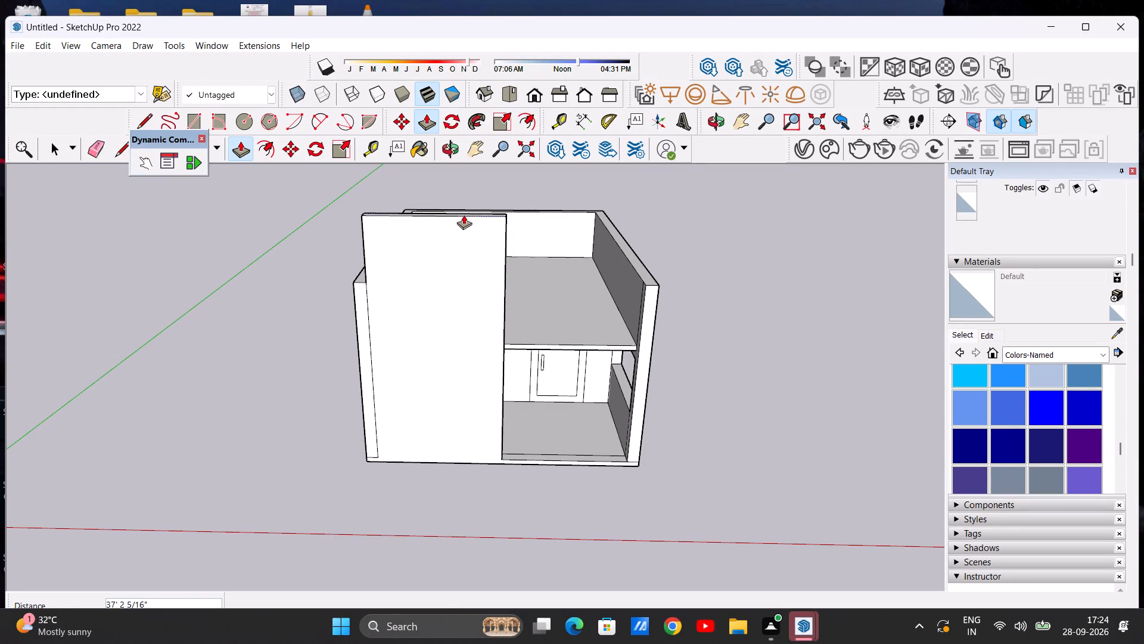
key("space")
Examine the new tall front wall panel against the side walls and the remaining open front.
middle_click_drag(461, 376, 493, 292)
scroll(431, 299, "down", 2)
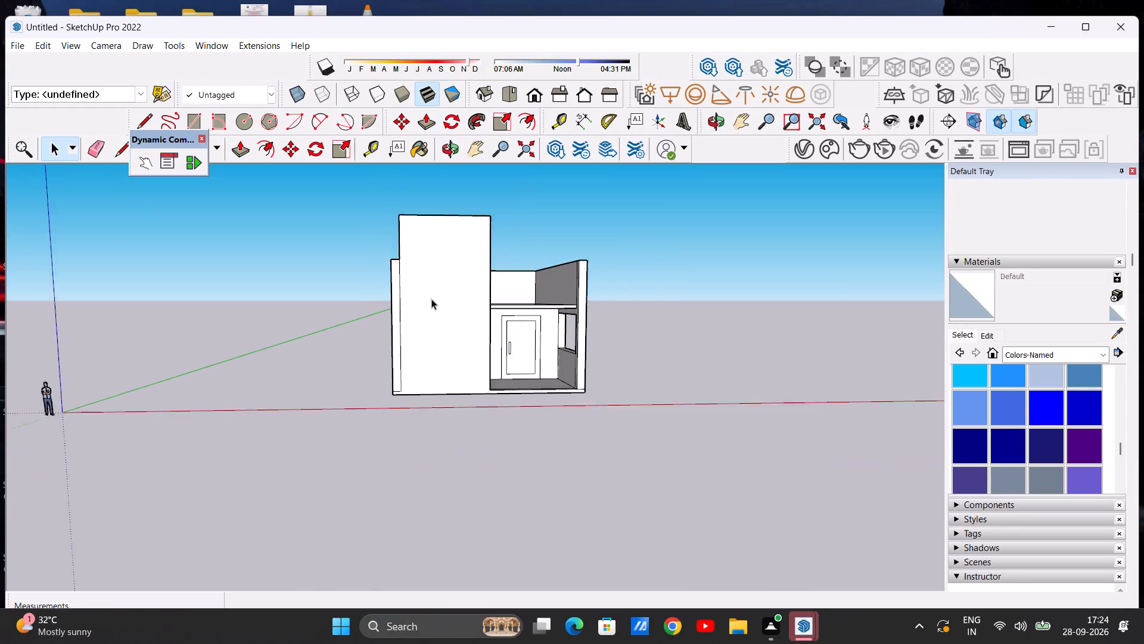
scroll(431, 299, "down", 8)
middle_click_drag(447, 292, 265, 301)
scroll(394, 290, "up", 3)
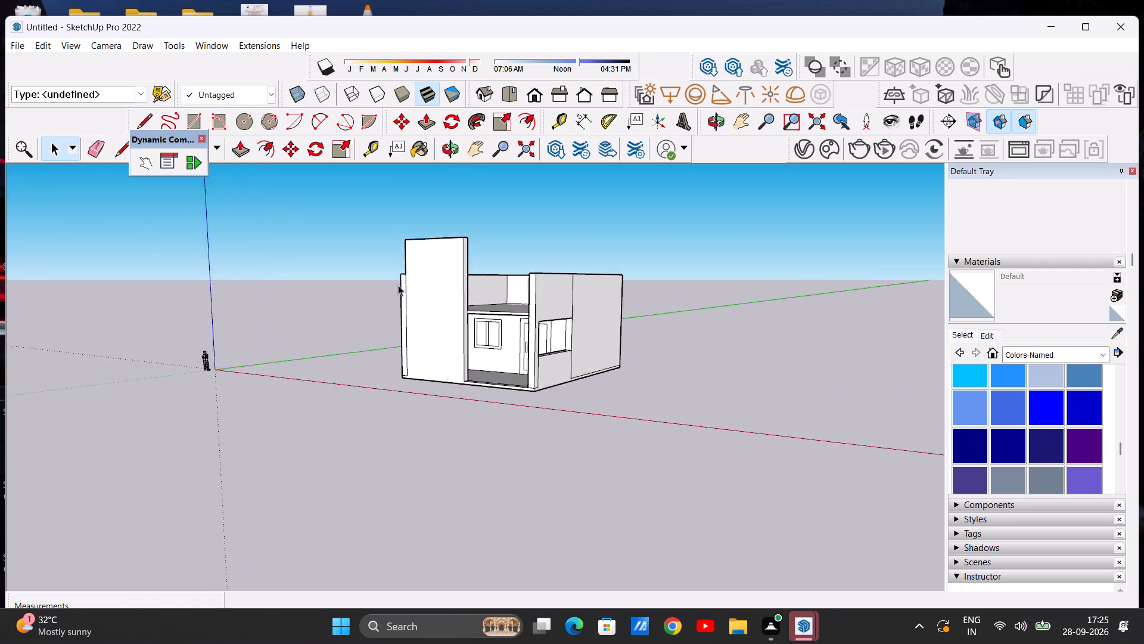
scroll(398, 285, "up", 9)
middle_click_drag(406, 290, 497, 295)
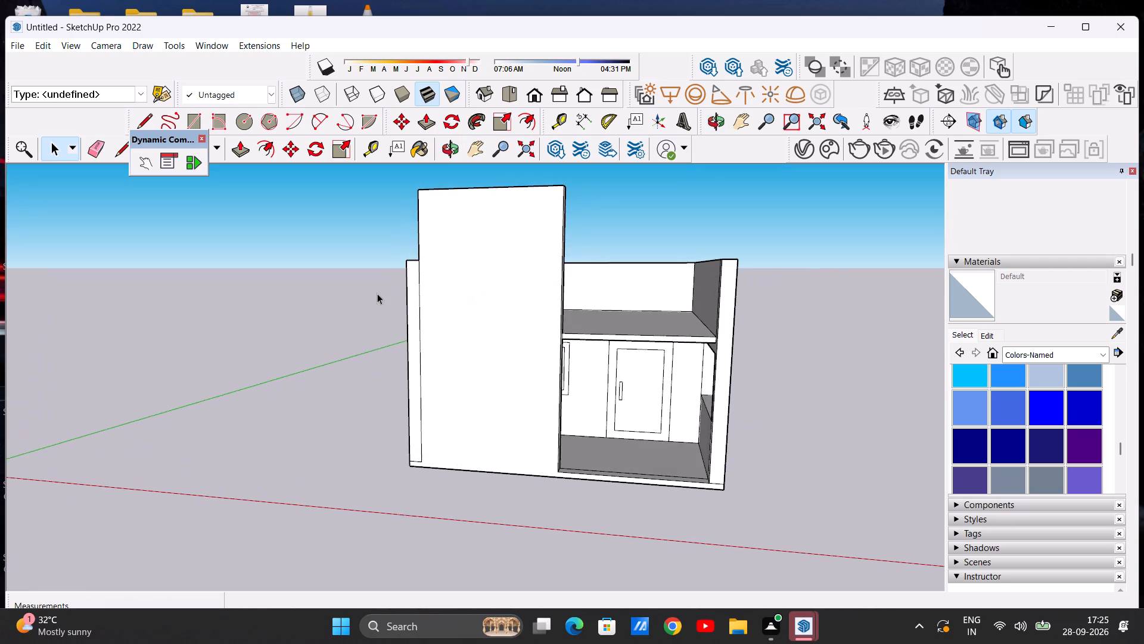
scroll(373, 293, "down", 7)
middle_click_drag(380, 293, 424, 274)
scroll(422, 268, "up", 3)
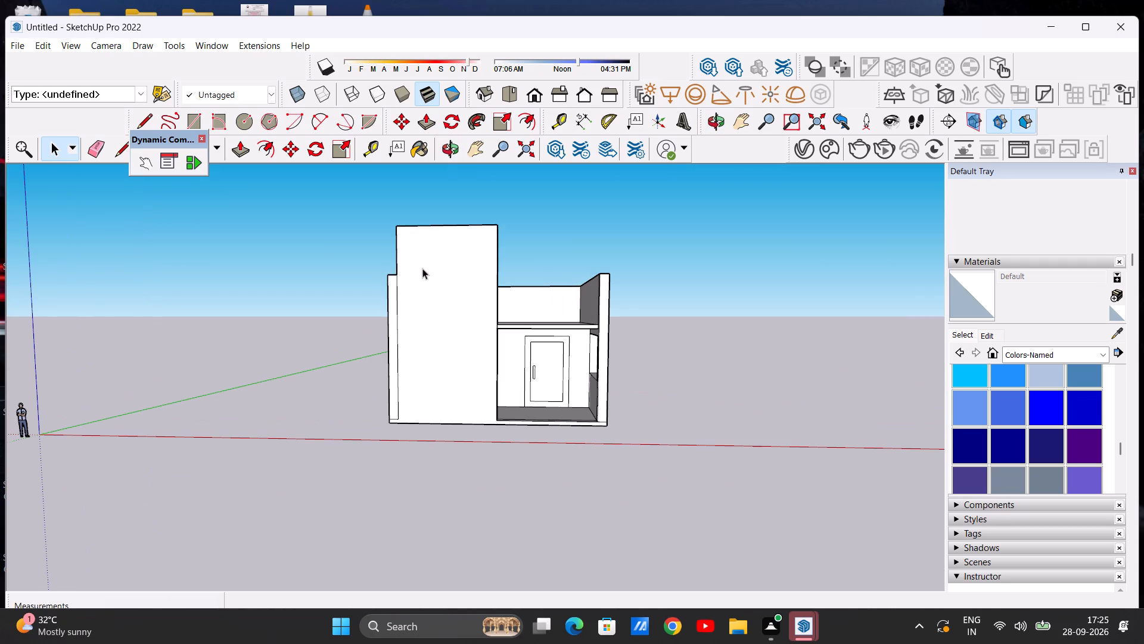
scroll(422, 268, "down", 3)
scroll(418, 331, "up", 2)
Draw a line about 1' 9 7/16" long across the side wall's top, in line with the tall front panel's back face.
middle_click_drag(418, 330, 521, 484)
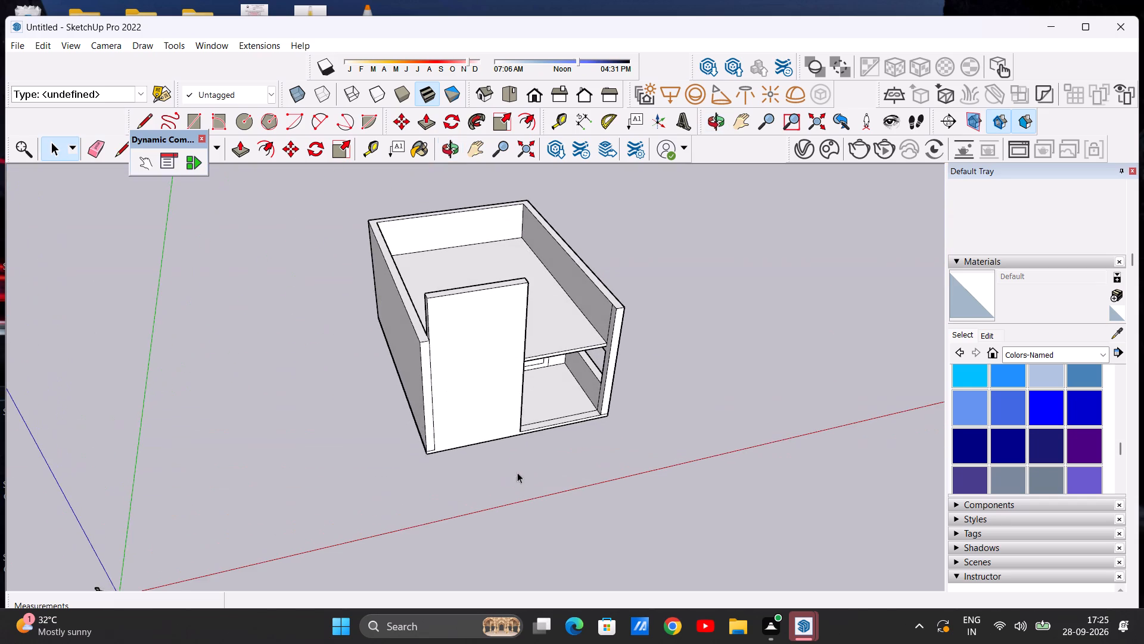
scroll(442, 354, "up", 4)
middle_click_drag(456, 386, 510, 452)
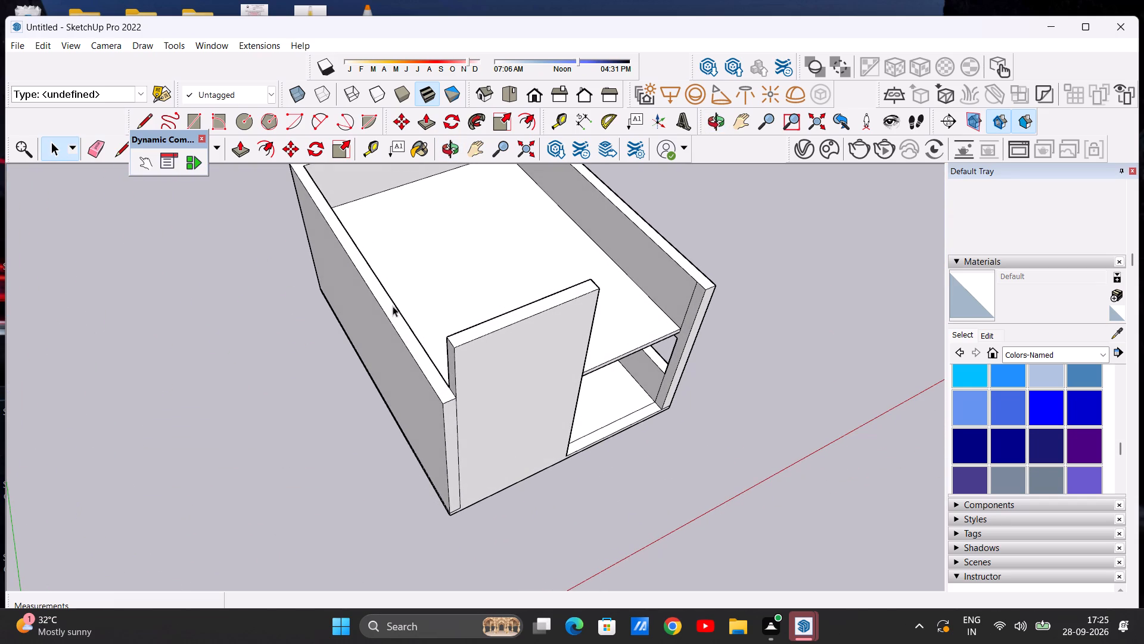
left_click(146, 118)
scroll(426, 421, "up", 2)
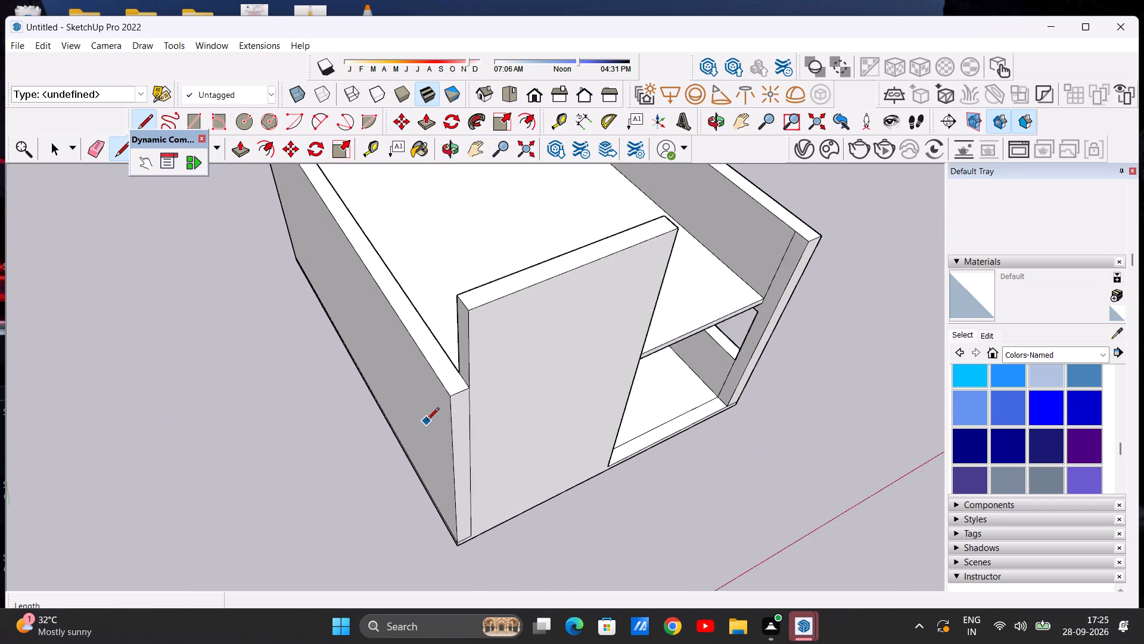
scroll(427, 421, "up", 8)
left_click(480, 330)
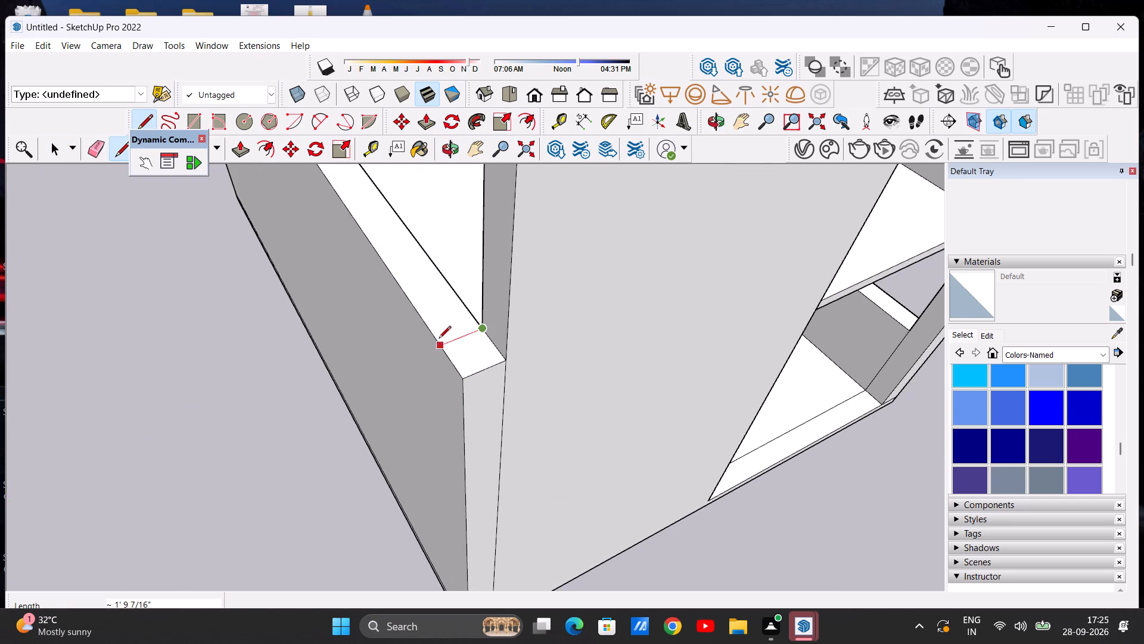
left_click(439, 344)
key("space")
Push/Pull the small corner face on the side wall's top up about 9' 2 3/16", level with the tall front panel's top.
scroll(433, 361, "down", 12)
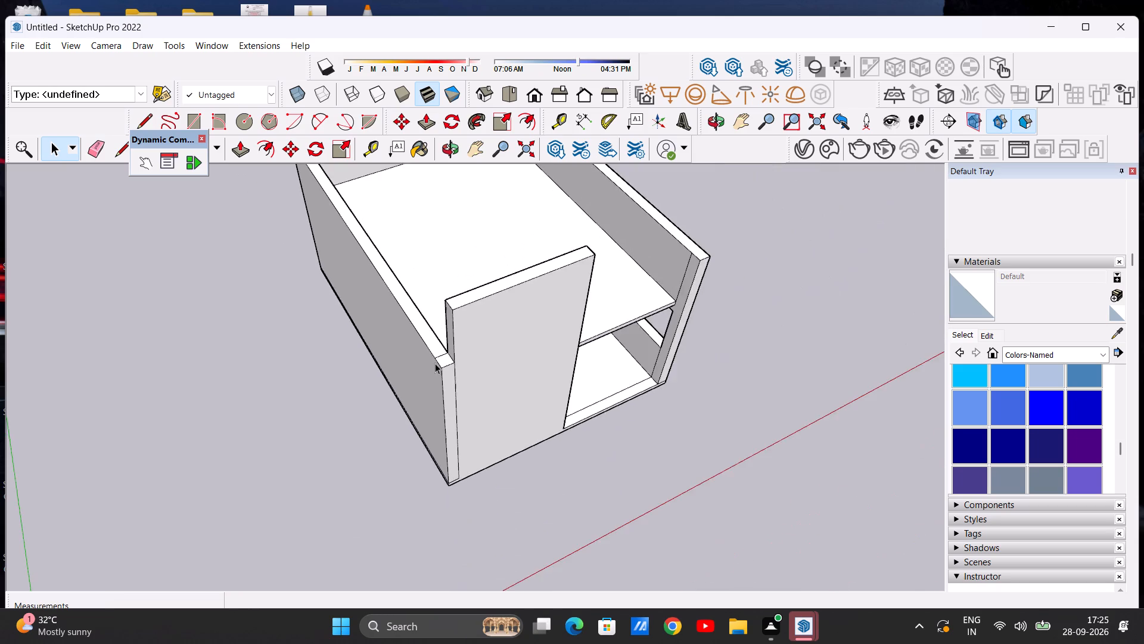
scroll(453, 290, "up", 5)
left_click(236, 144)
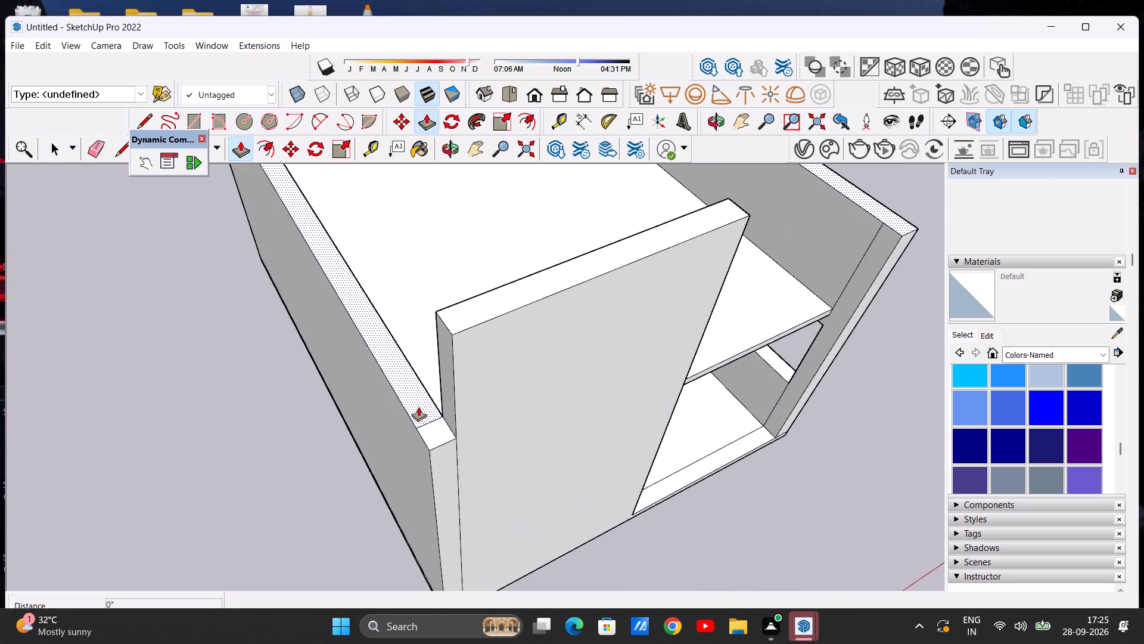
scroll(422, 416, "up", 3)
left_click(447, 434)
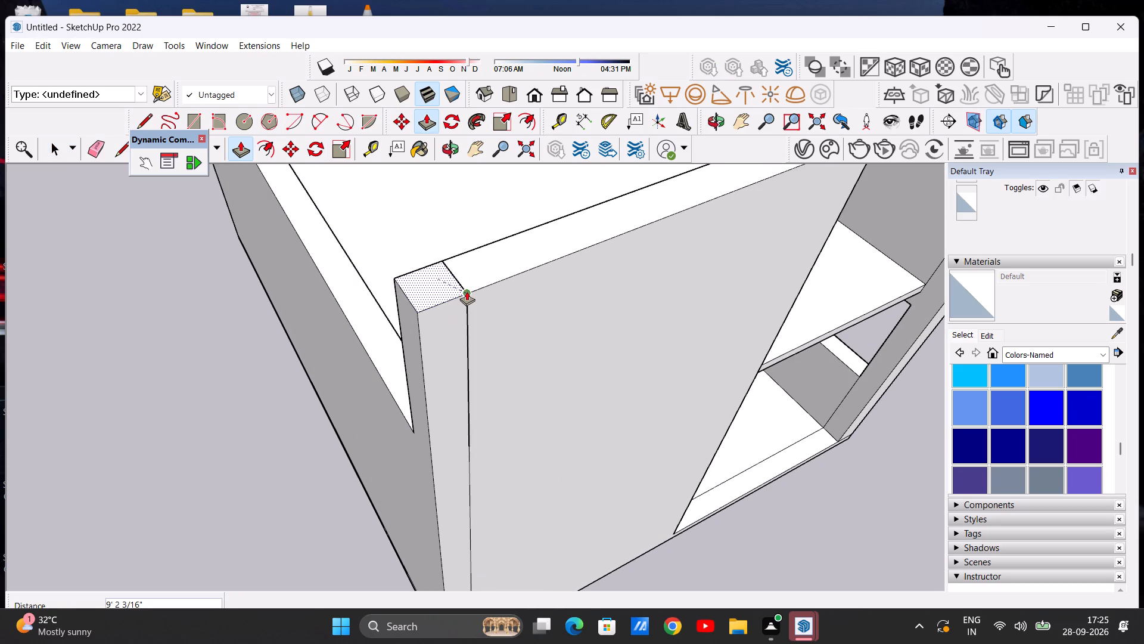
left_click(467, 291)
key("space")
scroll(416, 382, "down", 6)
middle_click_drag(472, 450, 447, 403)
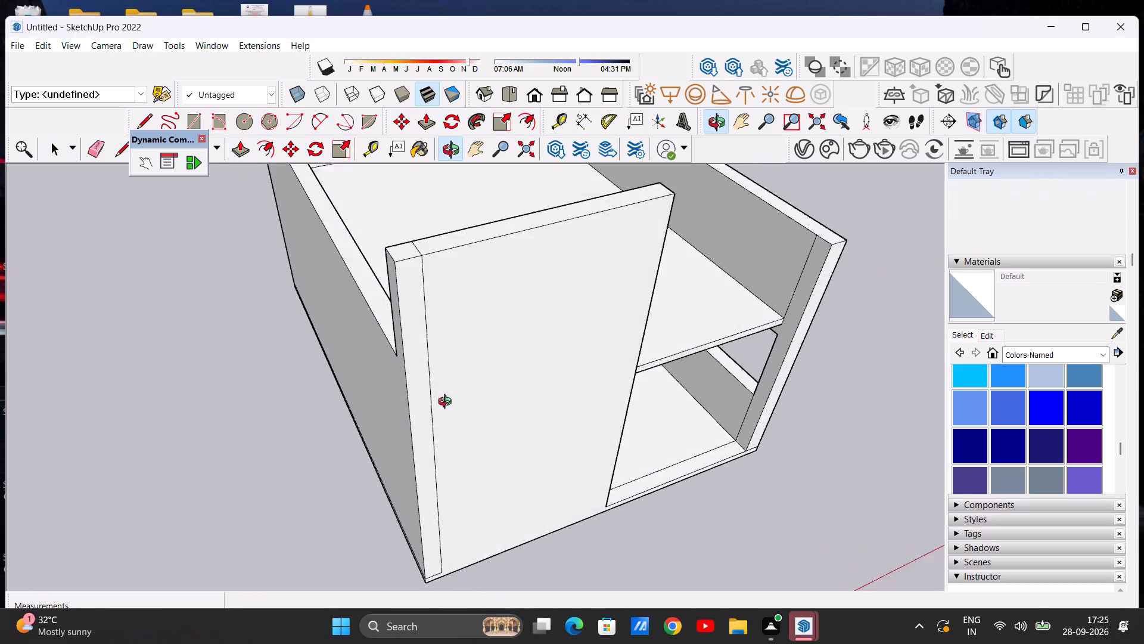
Erase the vertical seam line on the outer face of the tall front panel, beside its outer corner.
middle_click_drag(447, 403, 353, 366)
scroll(363, 405, "down", 8)
middle_click_drag(376, 438, 377, 406)
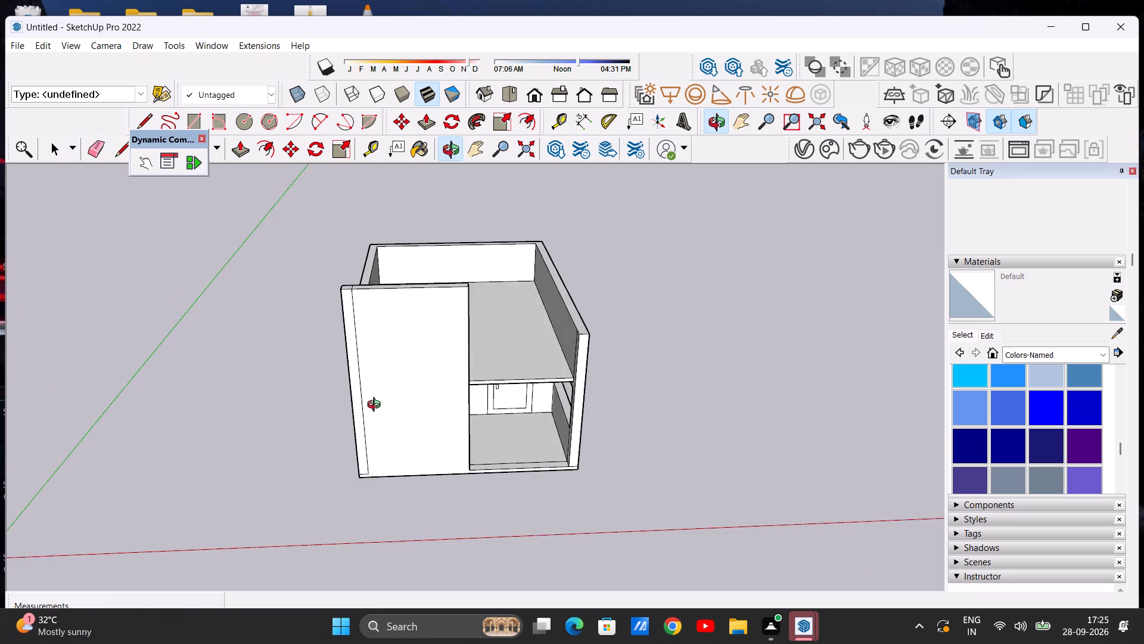
middle_click_drag(377, 406, 377, 403)
scroll(364, 357, "up", 2)
left_click(94, 149)
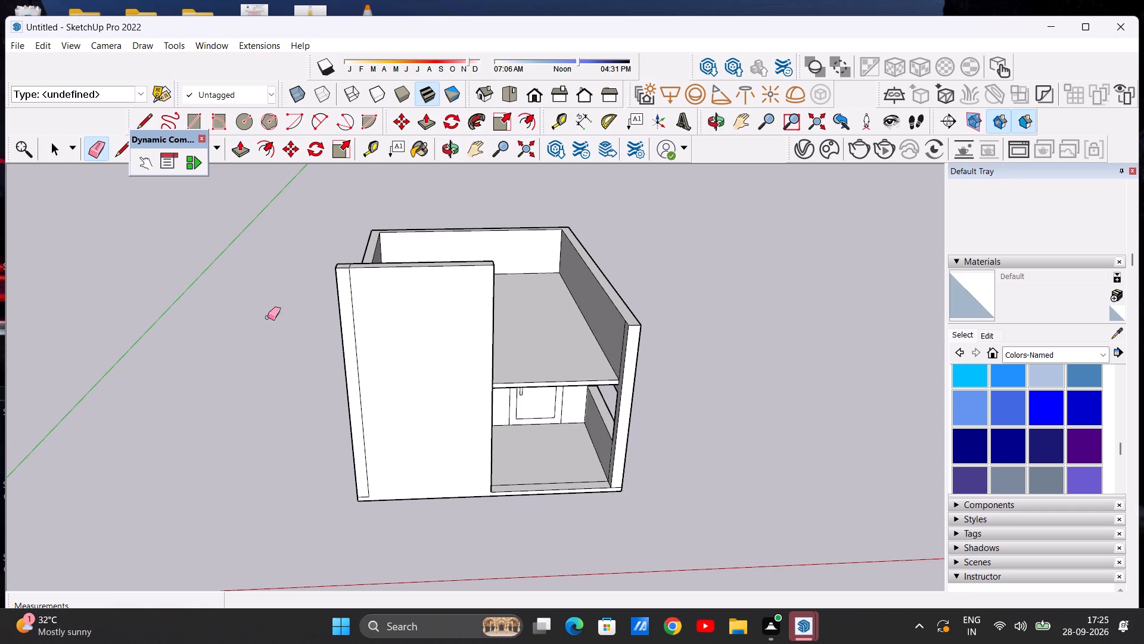
left_click(355, 340)
Examine the building's open front and the outer side wall with the large opening for leftover lines.
scroll(365, 346, "down", 3)
middle_click_drag(434, 420, 251, 404)
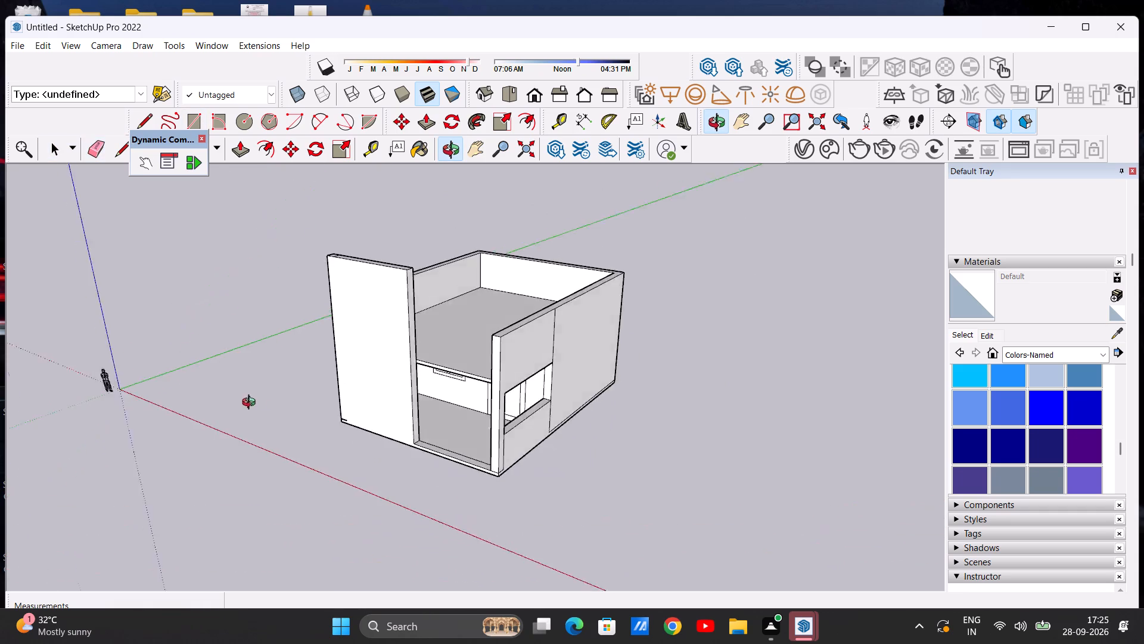
middle_click_drag(251, 404, 183, 390)
middle_click(182, 390)
middle_click_drag(350, 411, 289, 423)
scroll(454, 422, "up", 7)
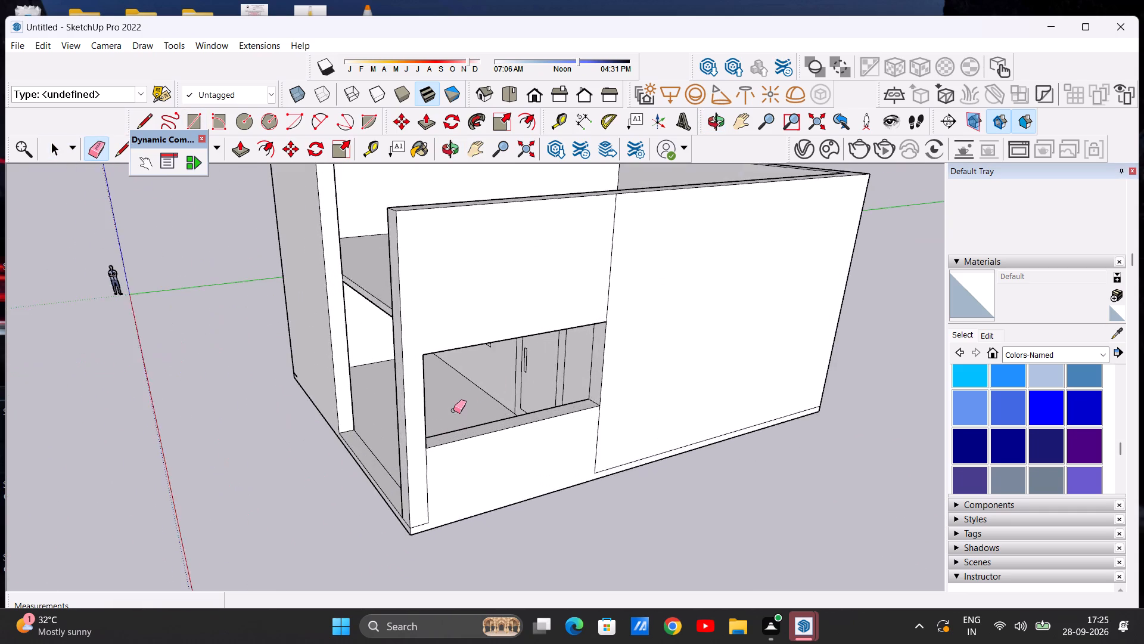
middle_click_drag(492, 388, 317, 380)
scroll(384, 371, "up", 5)
scroll(401, 383, "down", 9)
middle_click_drag(403, 380, 732, 333)
scroll(424, 351, "down", 2)
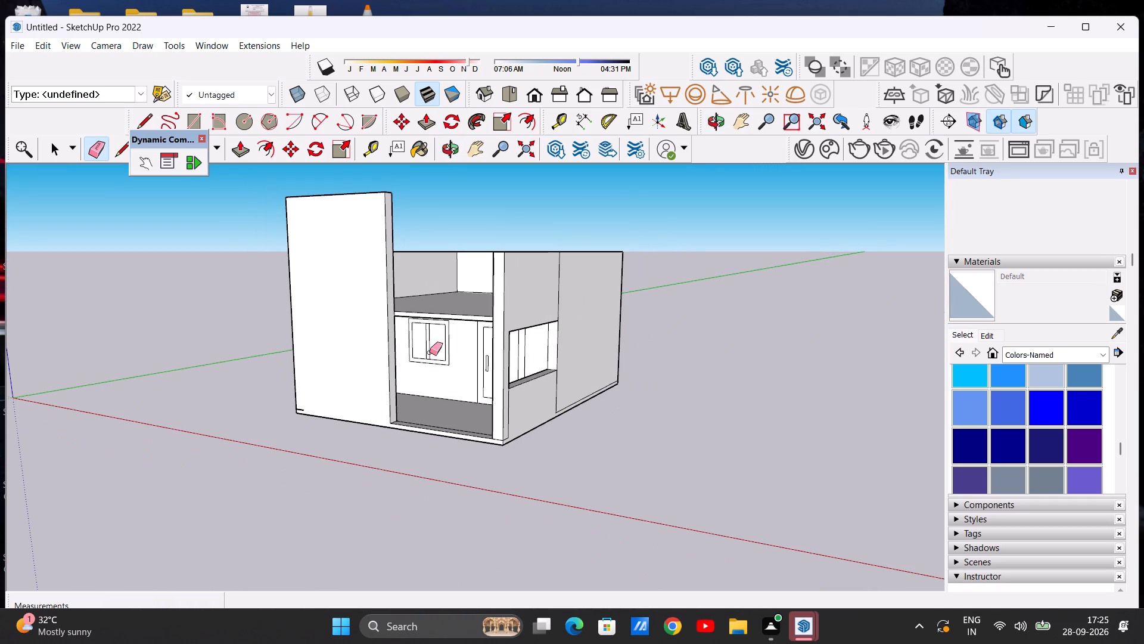
key("space")
Erase the short leftover horizontal line at the bottom outer corner of the tall front panel's face.
middle_click_drag(169, 367, 344, 363)
scroll(344, 363, "down", 7)
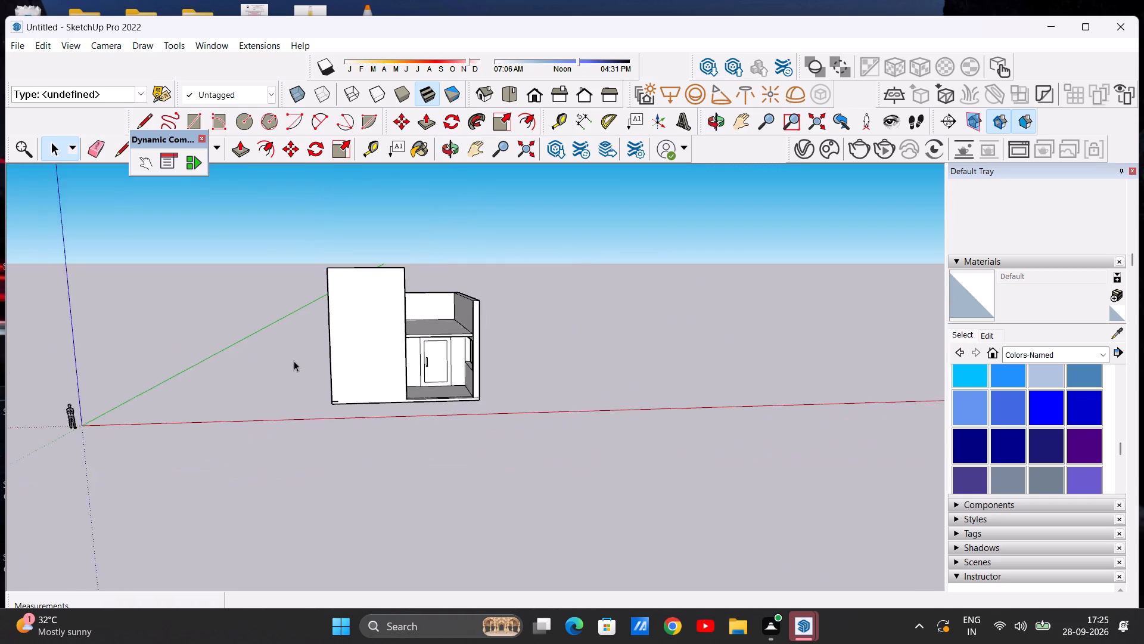
scroll(294, 361, "down", 2)
scroll(428, 404, "up", 7)
scroll(348, 379, "up", 1)
scroll(182, 365, "up", 7)
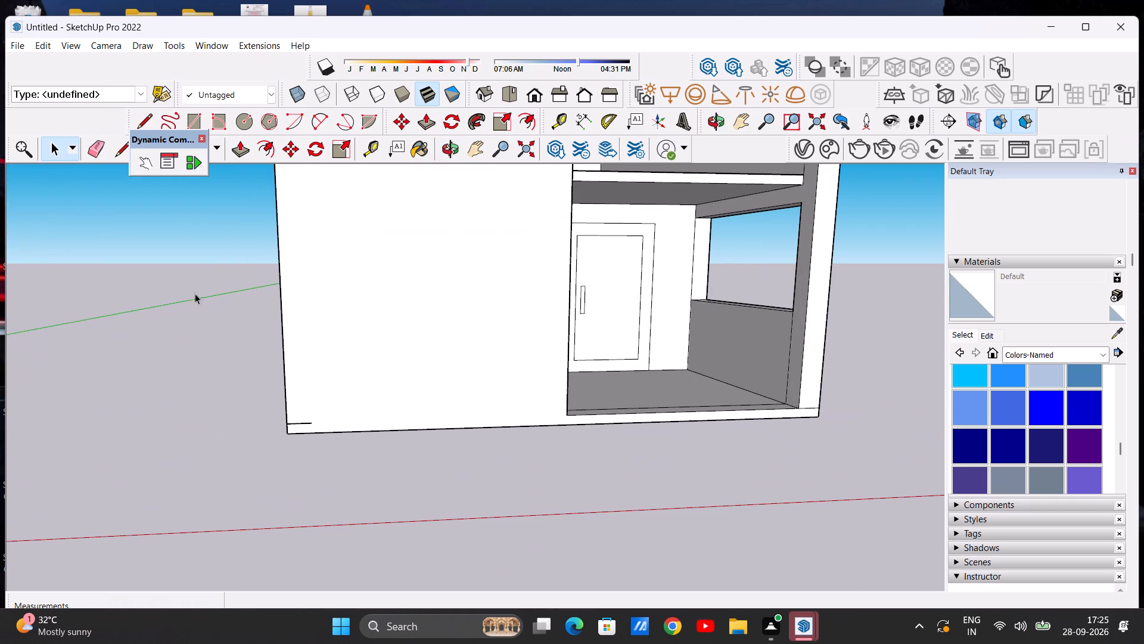
left_click(96, 149)
scroll(241, 381, "up", 5)
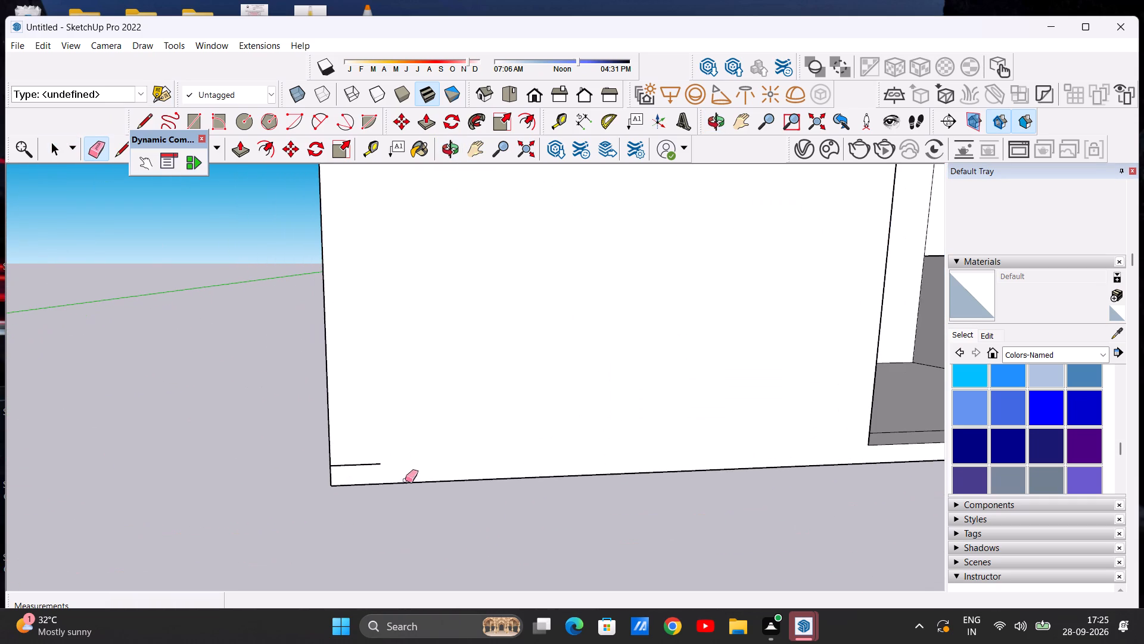
left_click_drag(368, 450, 368, 471)
scroll(359, 457, "down", 15)
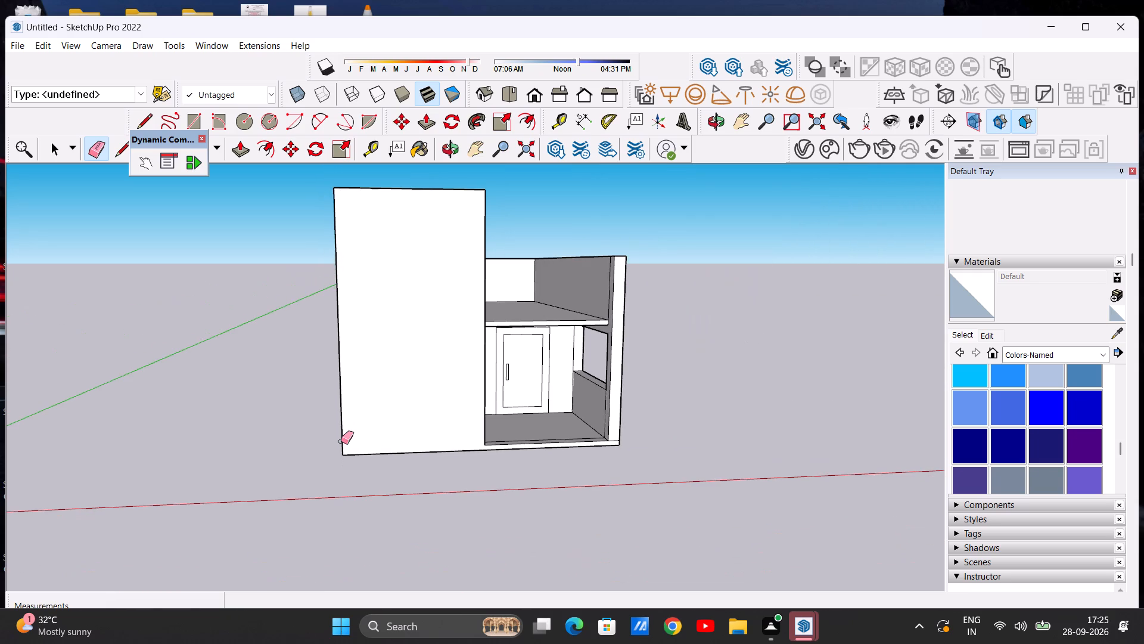
key("space")
Erase the vertical seam line above the large opening on the side wall's outer face.
scroll(341, 447, "down", 2)
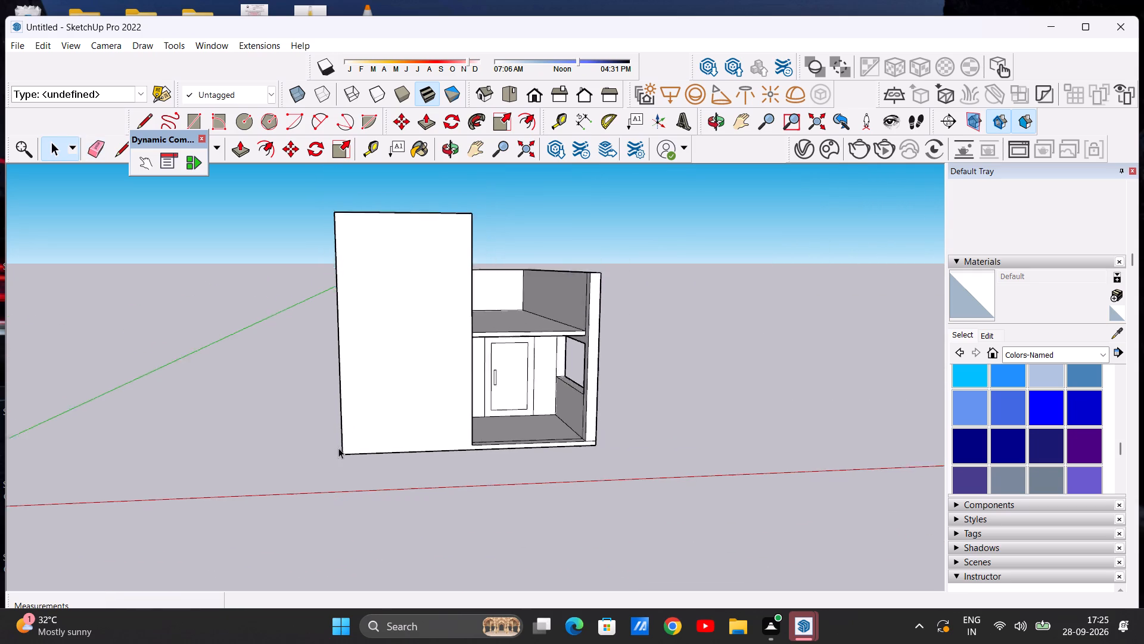
scroll(338, 448, "down", 7)
middle_click_drag(354, 401, 28, 389)
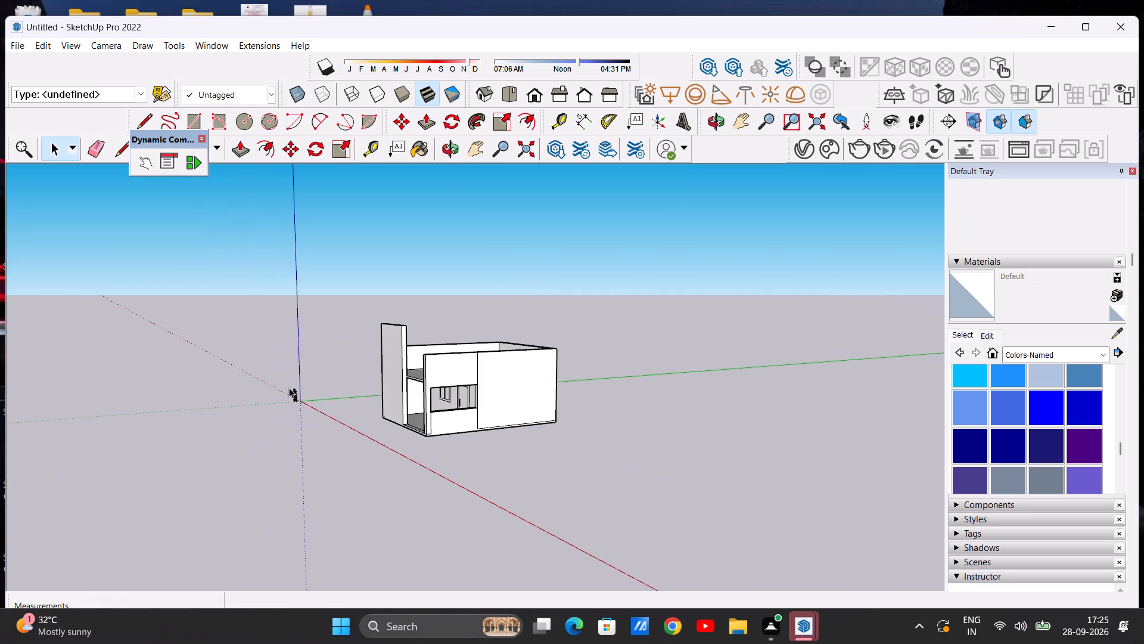
middle_click_drag(289, 388, 185, 386)
scroll(442, 397, "up", 15)
middle_click_drag(421, 392, 414, 361)
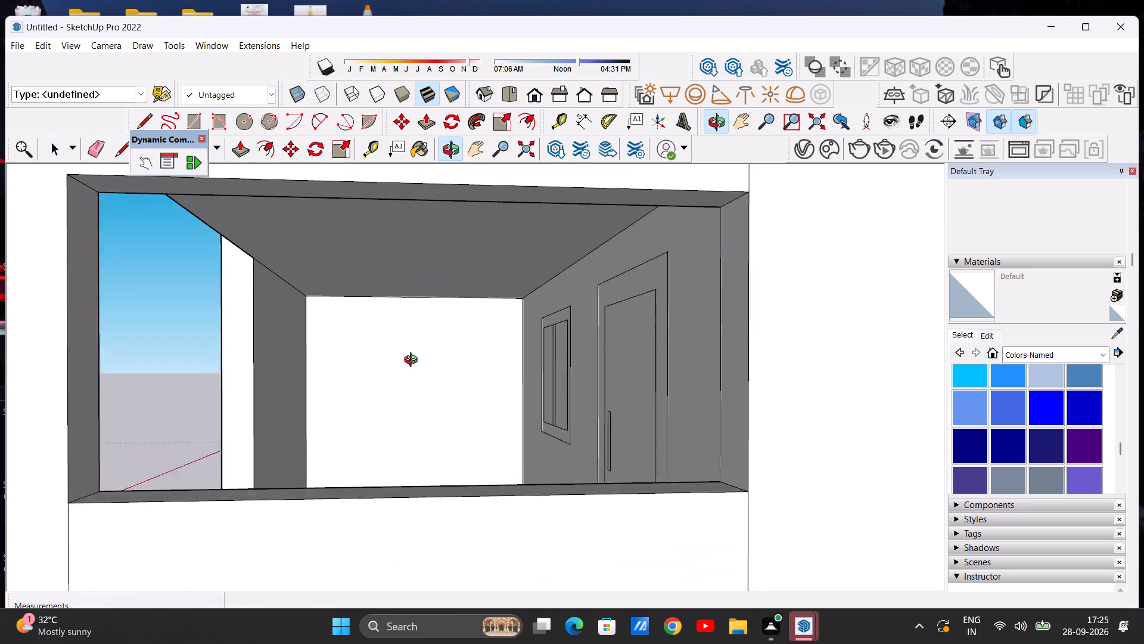
middle_click_drag(414, 361, 412, 385)
scroll(412, 389, "down", 9)
scroll(501, 323, "up", 4)
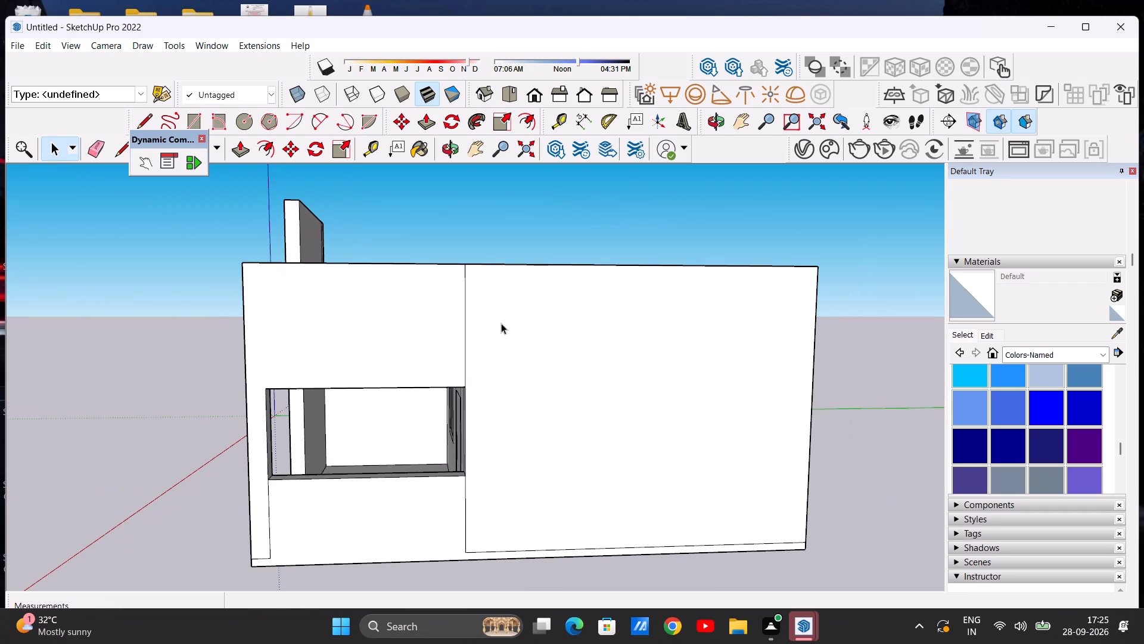
left_click(86, 151)
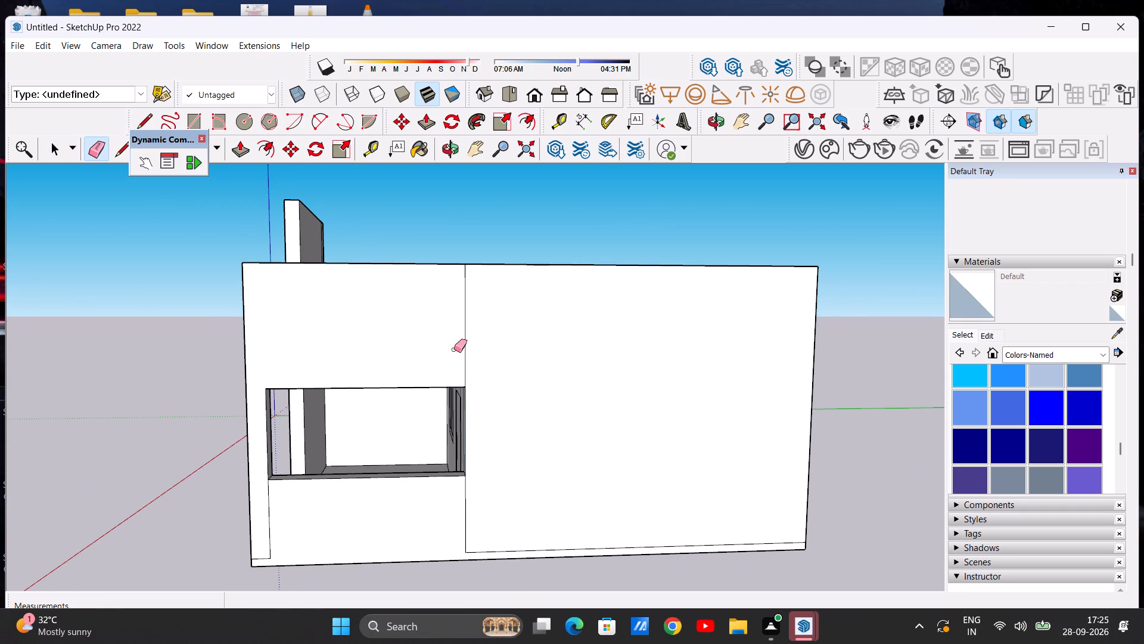
left_click_drag(454, 349, 481, 353)
Erase the vertical seam line below the large opening on the side wall's outer face.
scroll(488, 371, "down", 2)
middle_click_drag(444, 425, 669, 324)
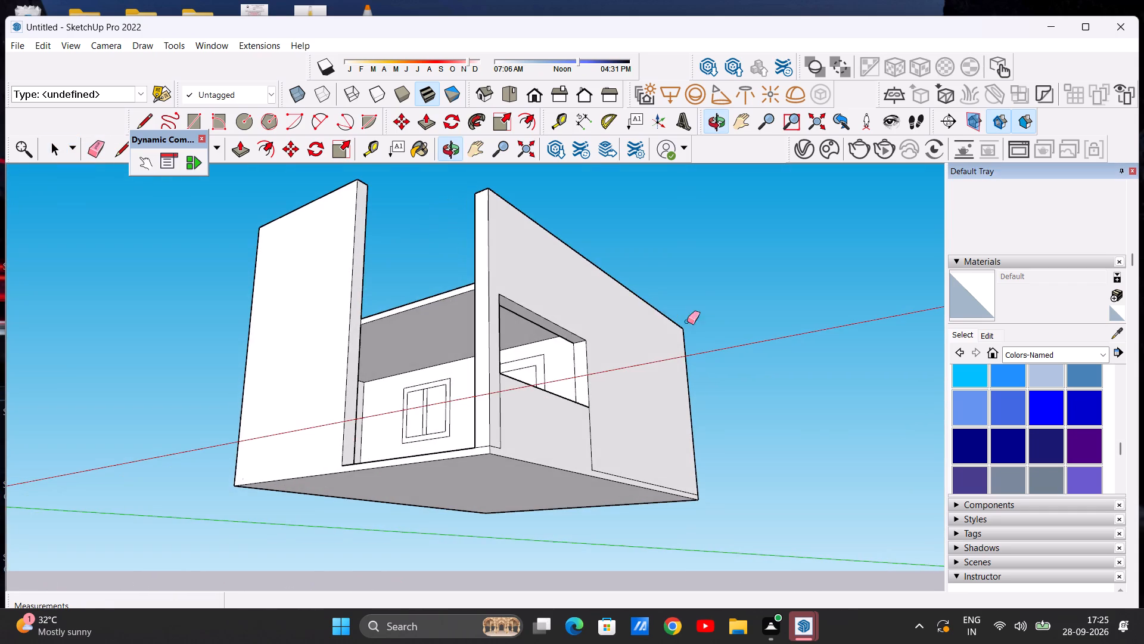
middle_click_drag(513, 345, 686, 364)
scroll(589, 358, "up", 7)
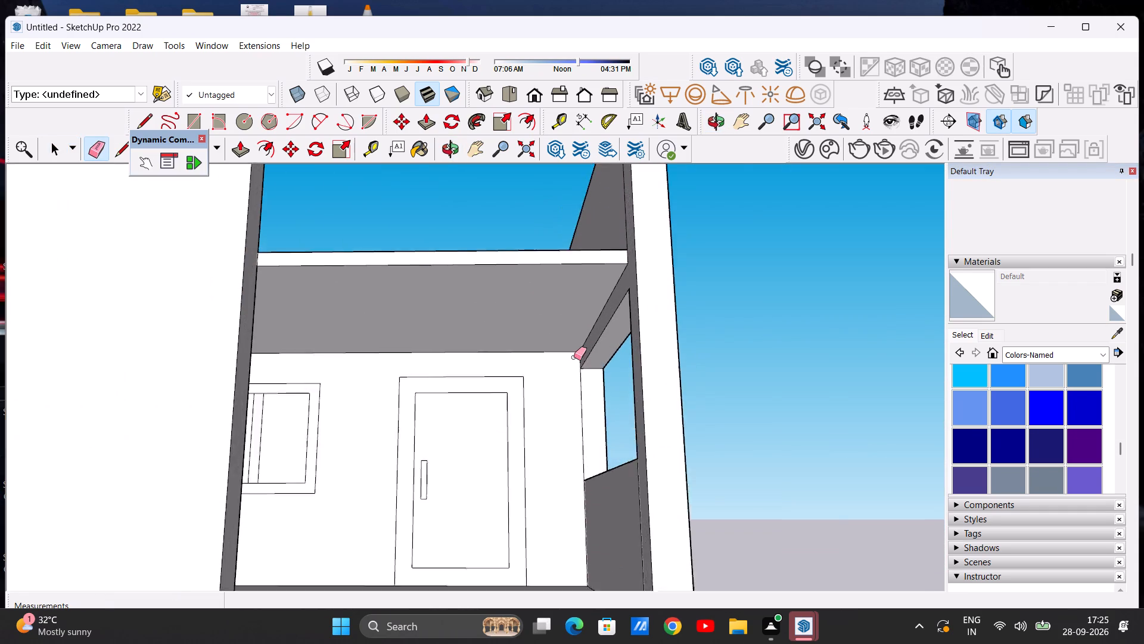
scroll(574, 357, "up", 3)
scroll(580, 358, "down", 5)
middle_click_drag(578, 376, 324, 413)
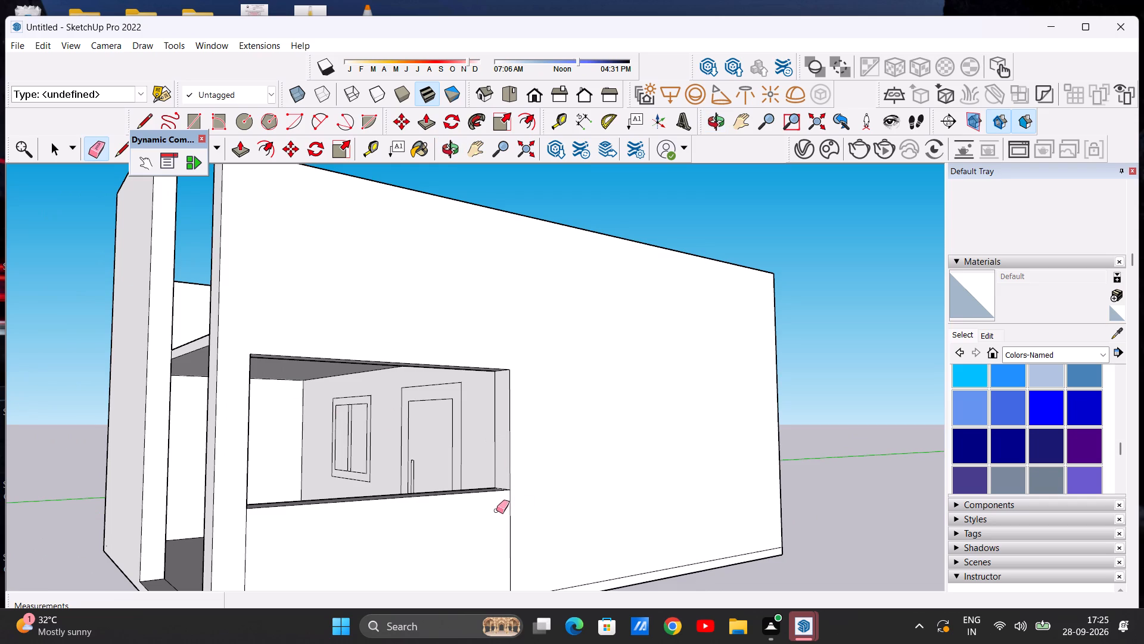
left_click_drag(511, 513, 550, 514)
Examine the interior corner by the door and the side wall around the large opening from inside and outside.
scroll(562, 389, "down", 4)
middle_click_drag(259, 482, 589, 432)
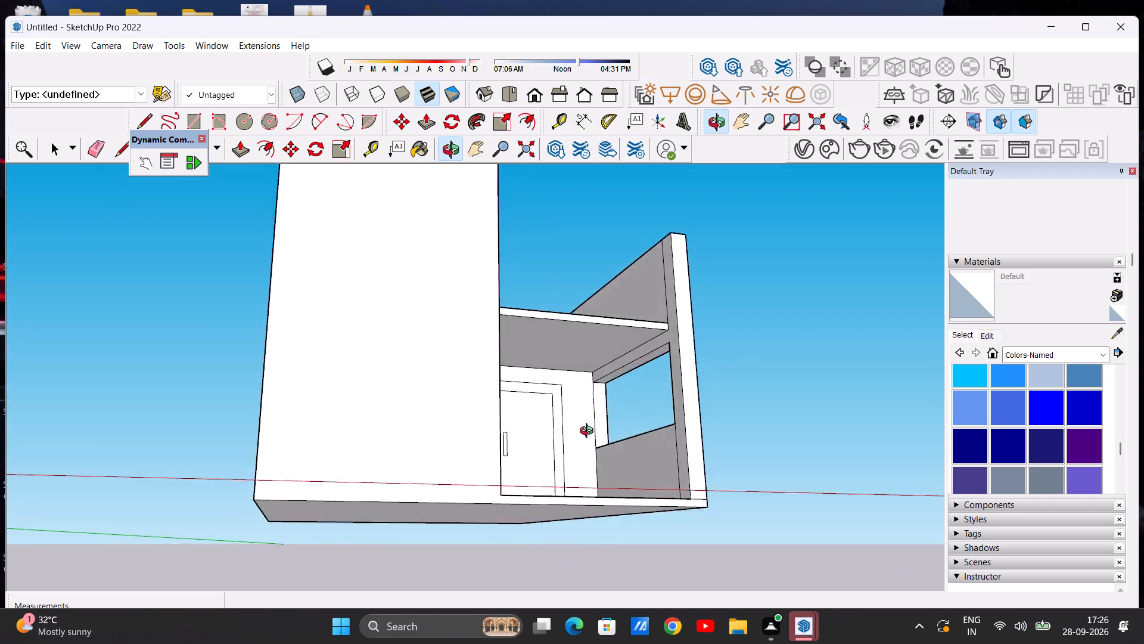
middle_click_drag(589, 432, 544, 448)
scroll(648, 450, "up", 17)
scroll(586, 454, "down", 5)
middle_click_drag(578, 449, 573, 479)
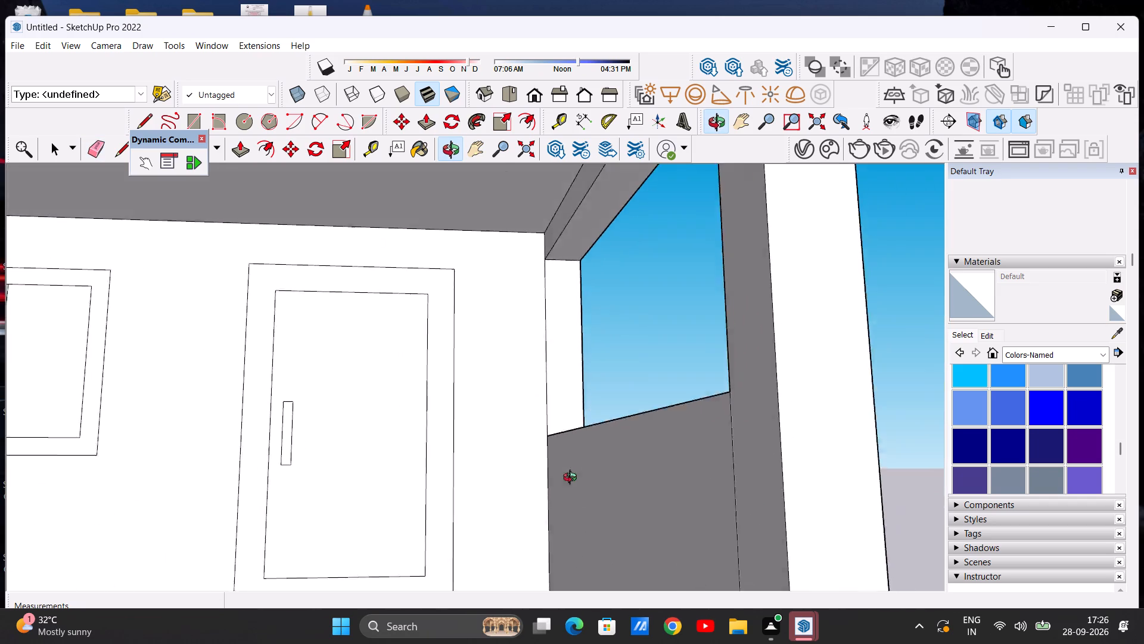
middle_click_drag(573, 479, 591, 592)
middle_click_drag(621, 549, 542, 491)
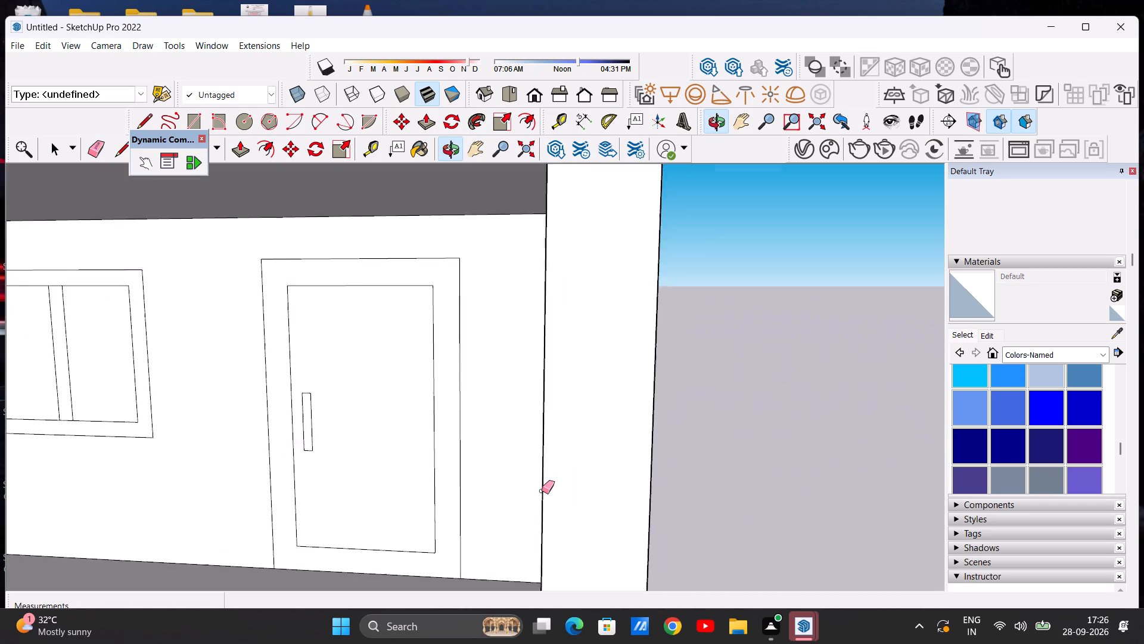
middle_click_drag(542, 491, 542, 492)
scroll(542, 491, "down", 4)
middle_click_drag(750, 481, 471, 584)
scroll(632, 354, "down", 3)
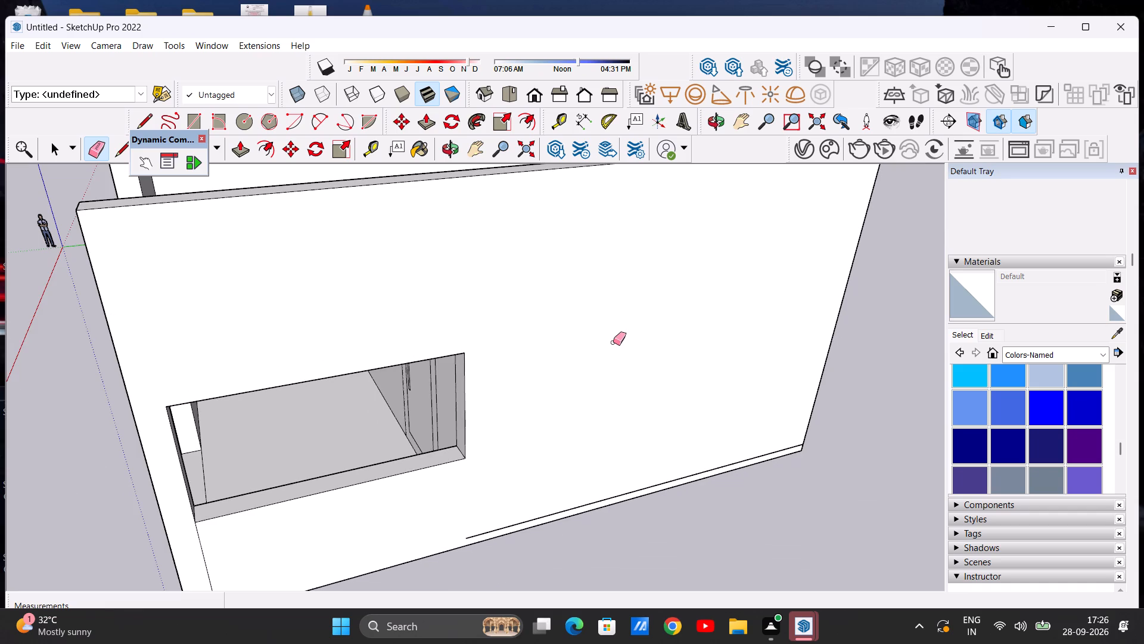
key("space")
Erase the leftover horizontal line along the base of the side wall's outer face, behind the large opening.
middle_click_drag(682, 344, 332, 312)
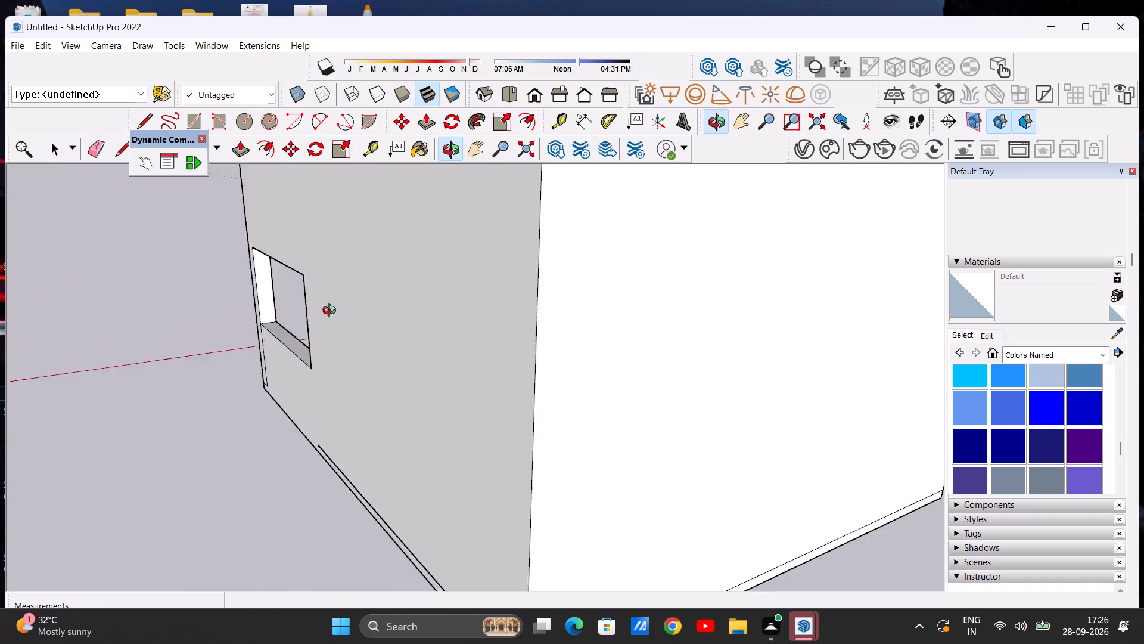
middle_click_drag(332, 312, 472, 317)
middle_click_drag(312, 334, 651, 253)
middle_click_drag(483, 307, 518, 338)
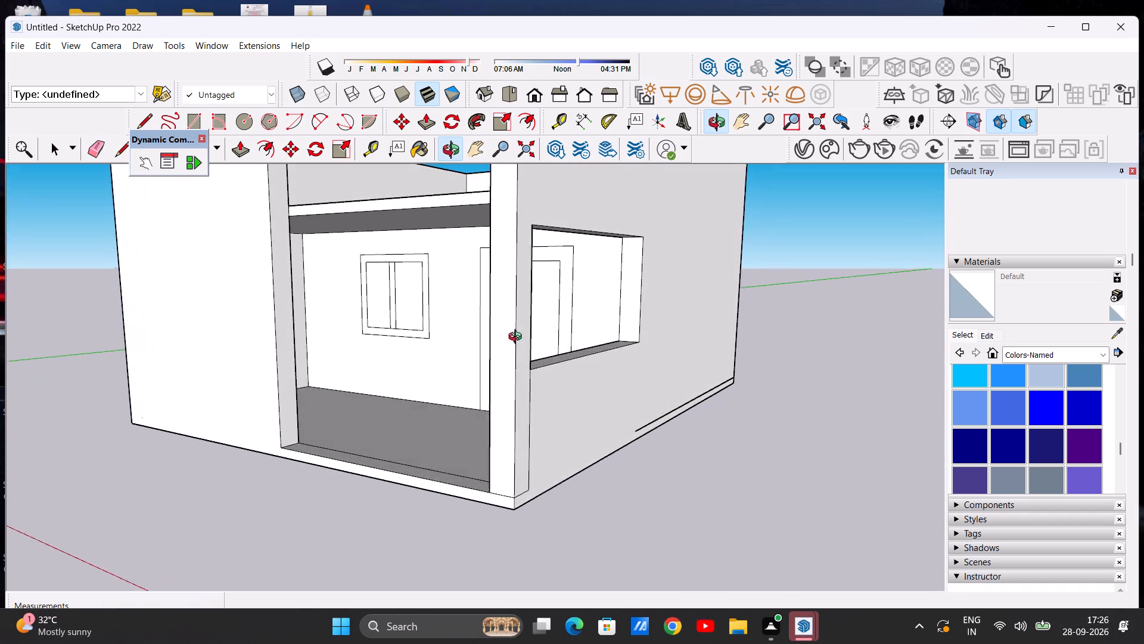
middle_click_drag(518, 338, 459, 368)
scroll(649, 432, "up", 6)
scroll(557, 359, "down", 3)
middle_click_drag(326, 538, 344, 524)
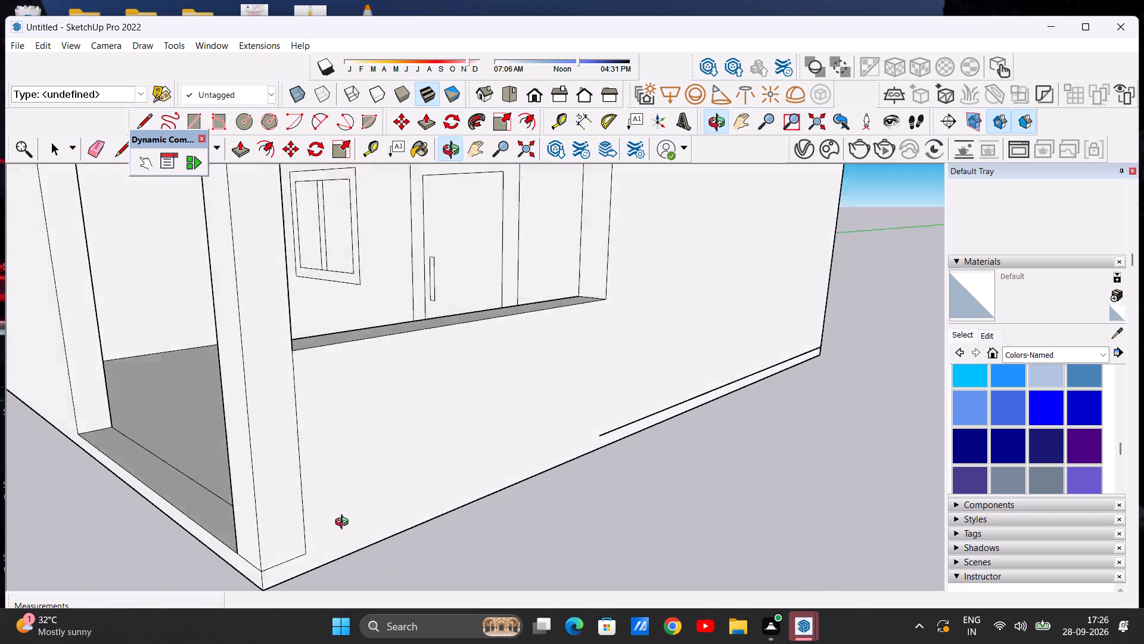
middle_click_drag(344, 524, 284, 470)
scroll(202, 454, "down", 3)
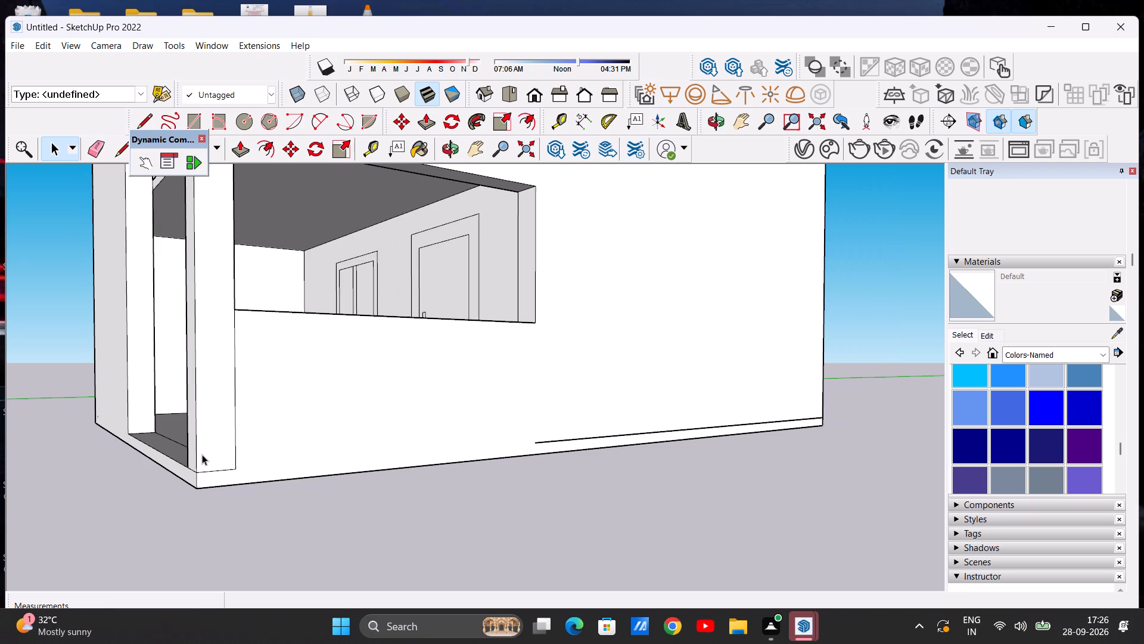
scroll(202, 454, "down", 1)
left_click(95, 156)
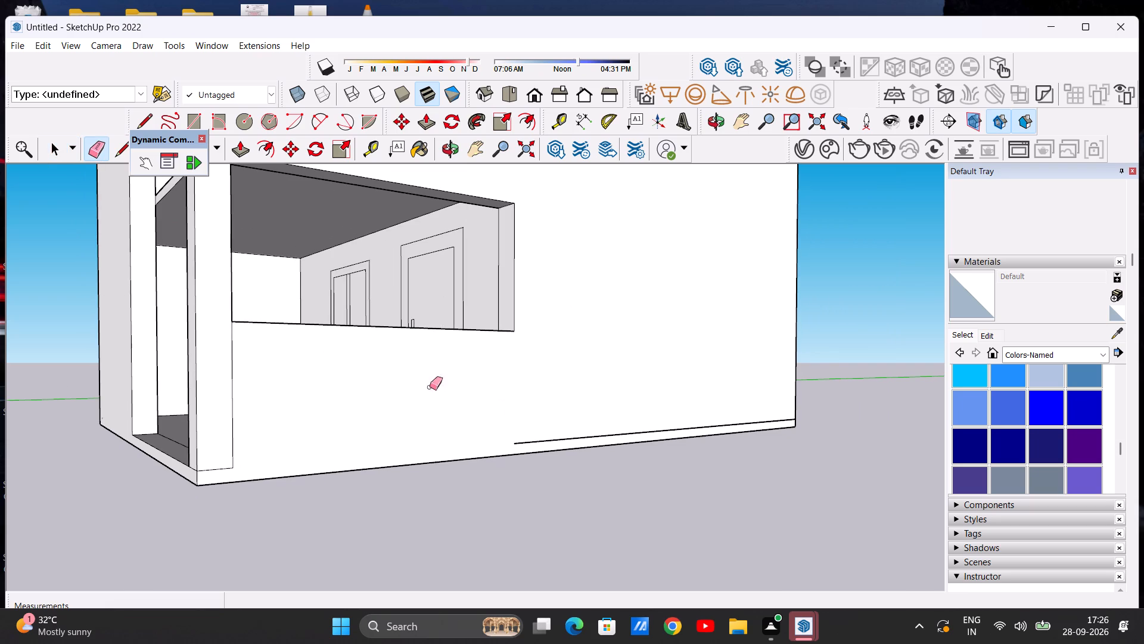
left_click_drag(529, 431, 533, 446)
Erase the short horizontal line at the base of the narrow front strip on the side wall's outer face.
middle_click_drag(334, 446, 341, 448)
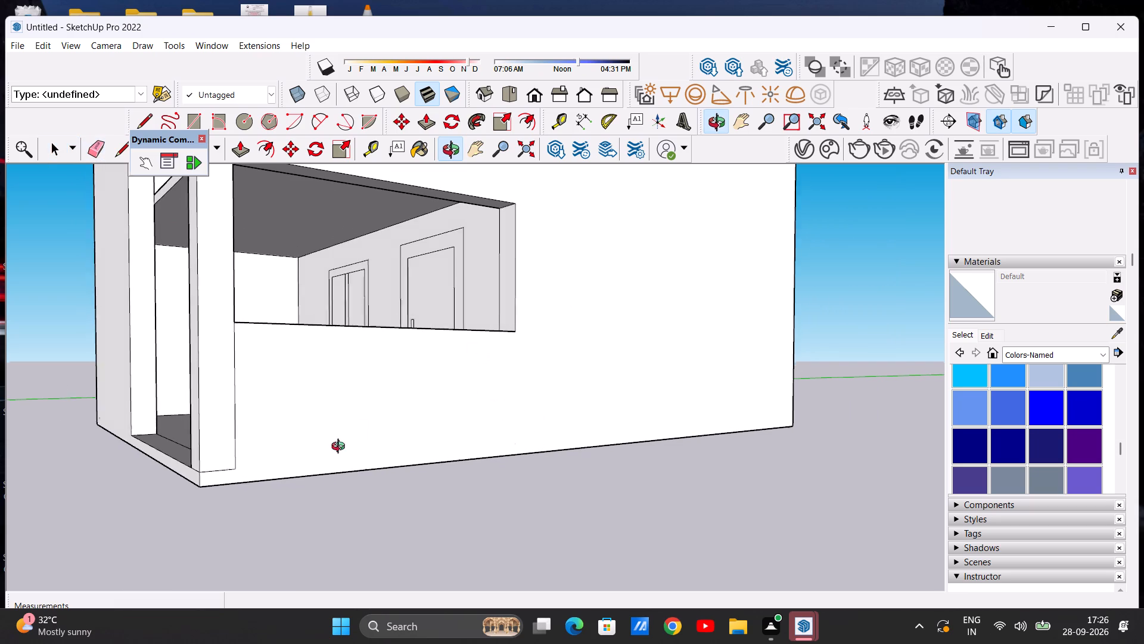
middle_click_drag(341, 448, 626, 524)
scroll(586, 460, "up", 13)
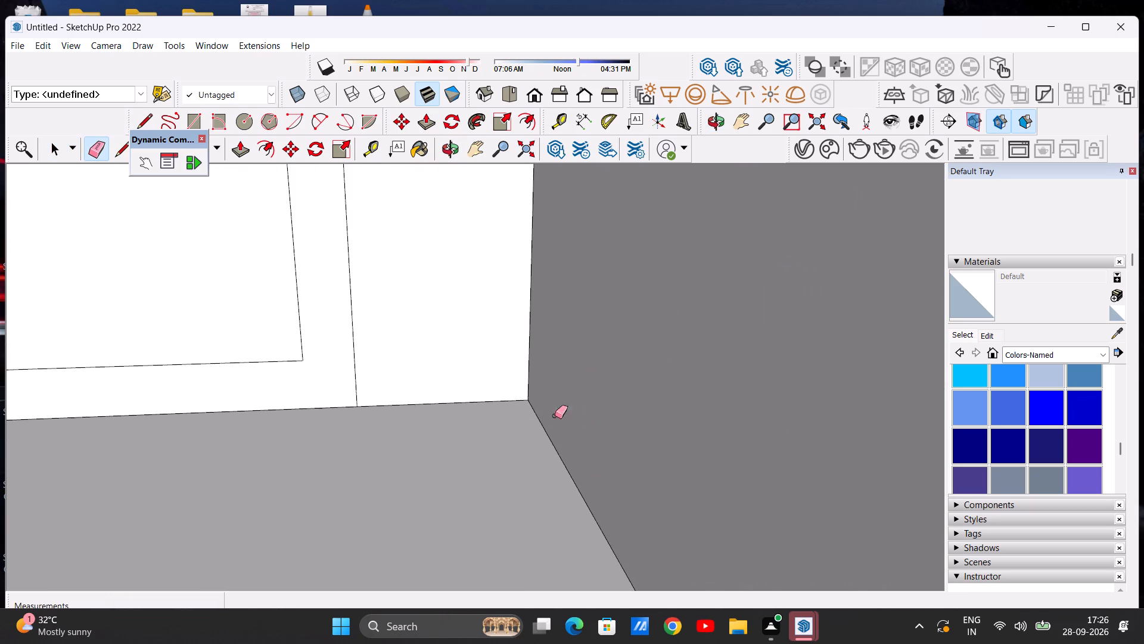
scroll(512, 371, "down", 16)
middle_click_drag(507, 466, 475, 191)
middle_click_drag(449, 275, 200, 478)
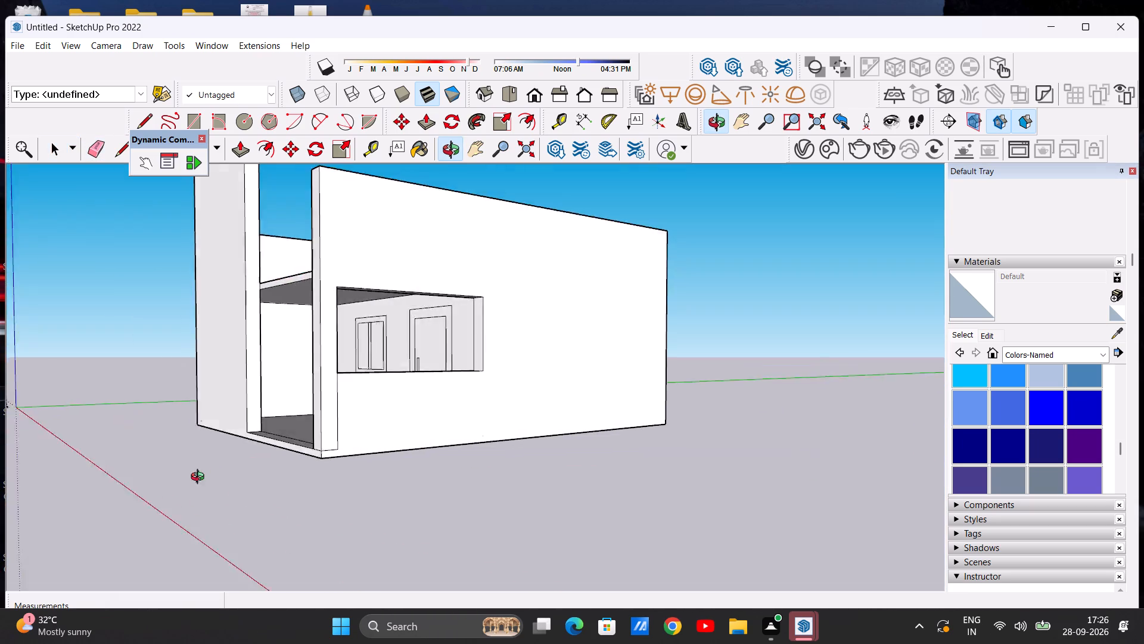
middle_click_drag(200, 478, 217, 512)
scroll(355, 497, "up", 6)
left_click(335, 414)
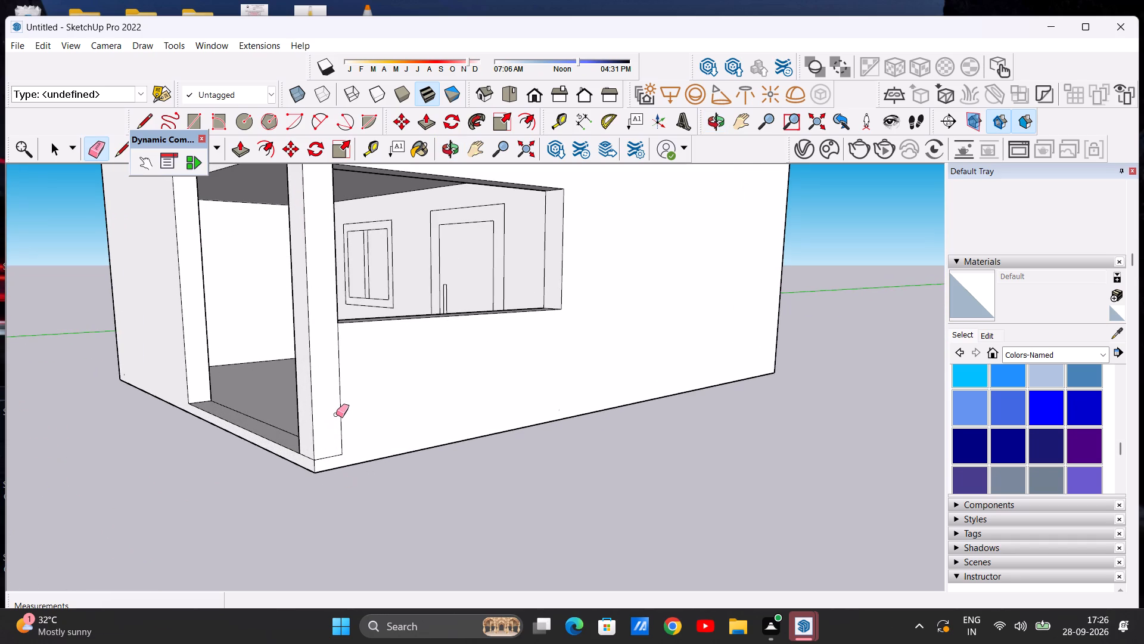
left_click_drag(324, 449, 329, 464)
Draw a short line from the lower end of the side wall's front vertical seam down to the bottom edge.
scroll(343, 441, "down", 3)
scroll(344, 431, "up", 4)
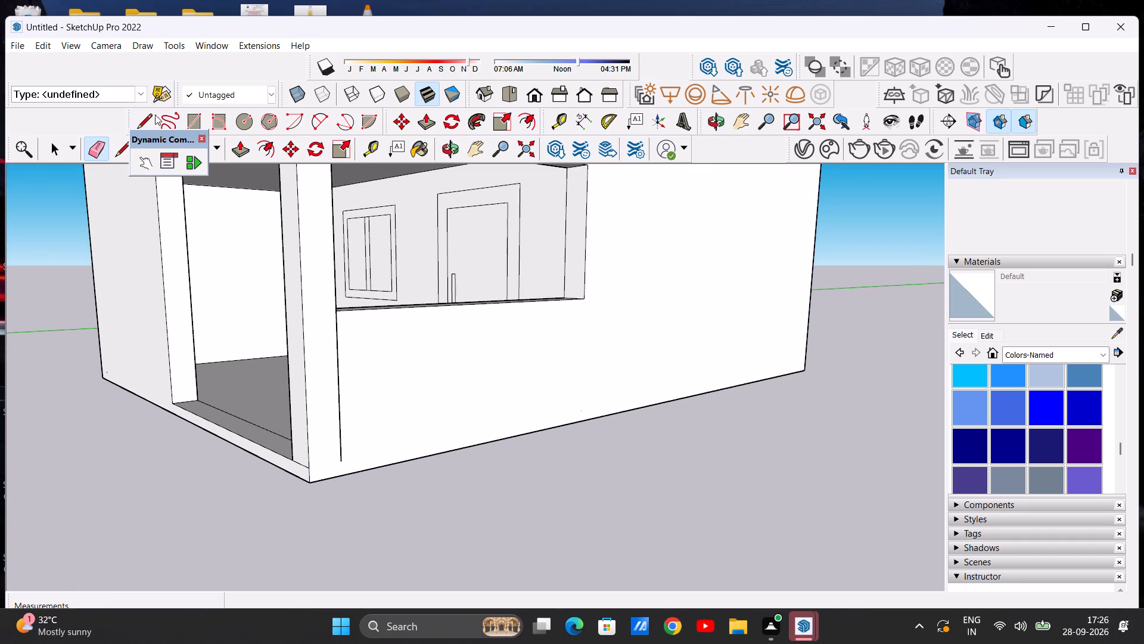
left_click(146, 120)
scroll(301, 409, "up", 5)
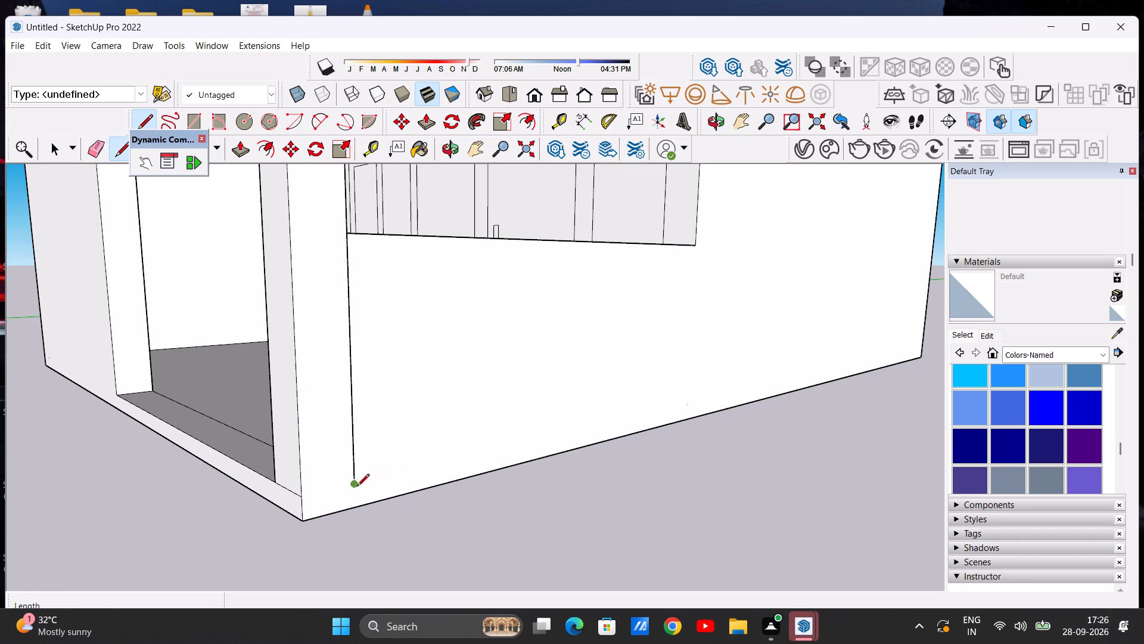
left_click(357, 487)
left_click(356, 507)
key("space")
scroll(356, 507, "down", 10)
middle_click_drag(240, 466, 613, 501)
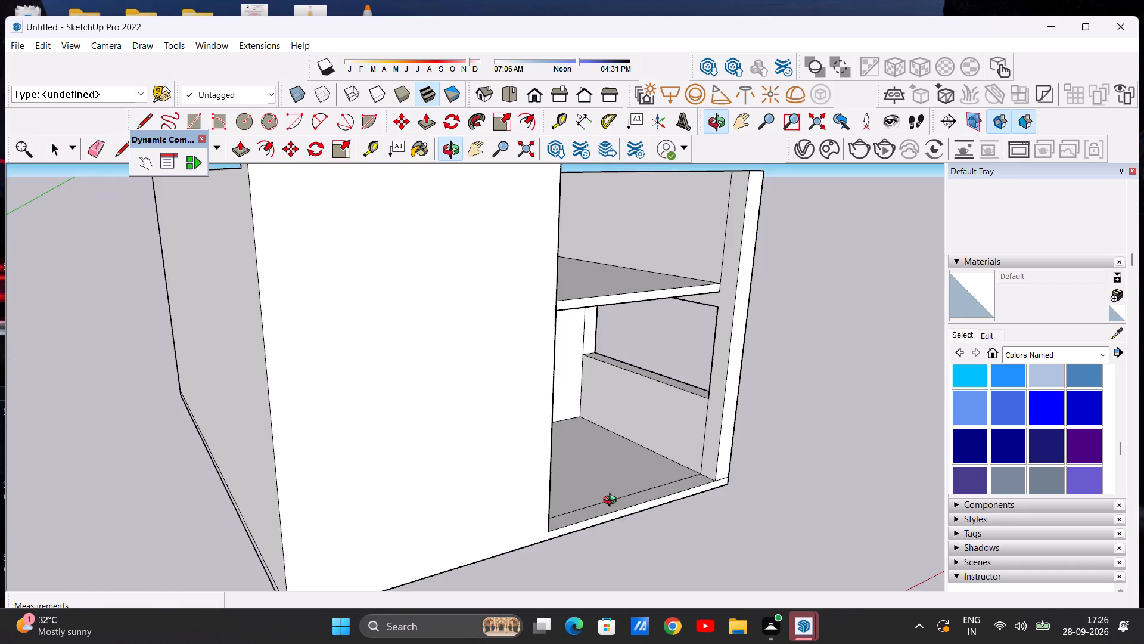
Paint the window's outer frame and its vertical centre bar with Wood Veneer 02 from the Wood materials.
middle_click_drag(613, 501, 436, 512)
scroll(565, 476, "down", 7)
middle_click_drag(533, 508, 533, 410)
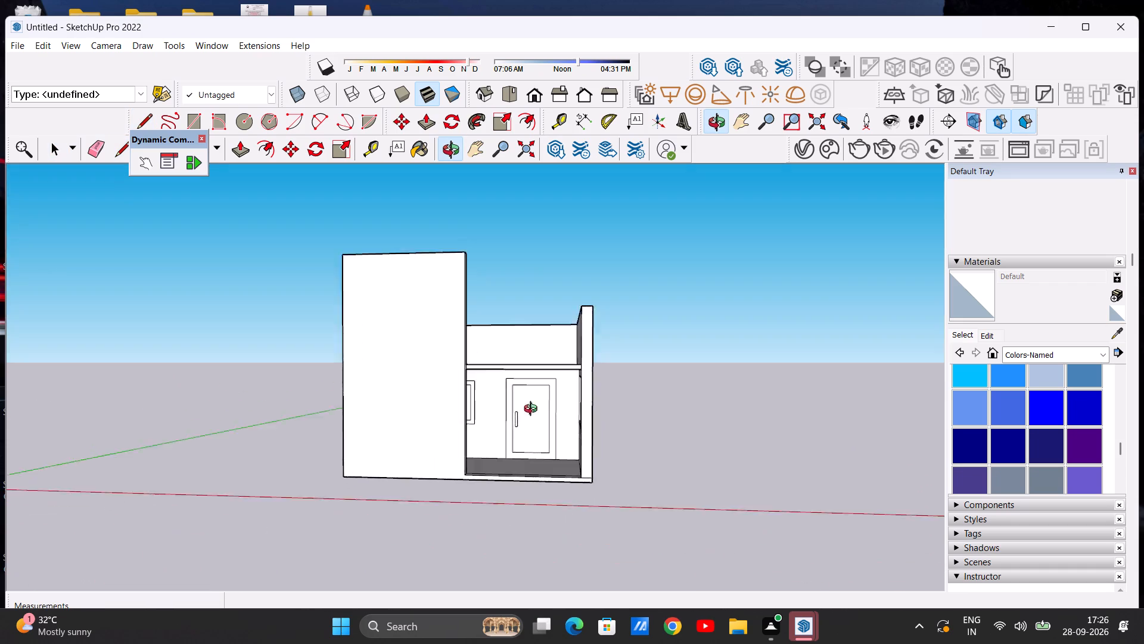
middle_click_drag(533, 410, 540, 440)
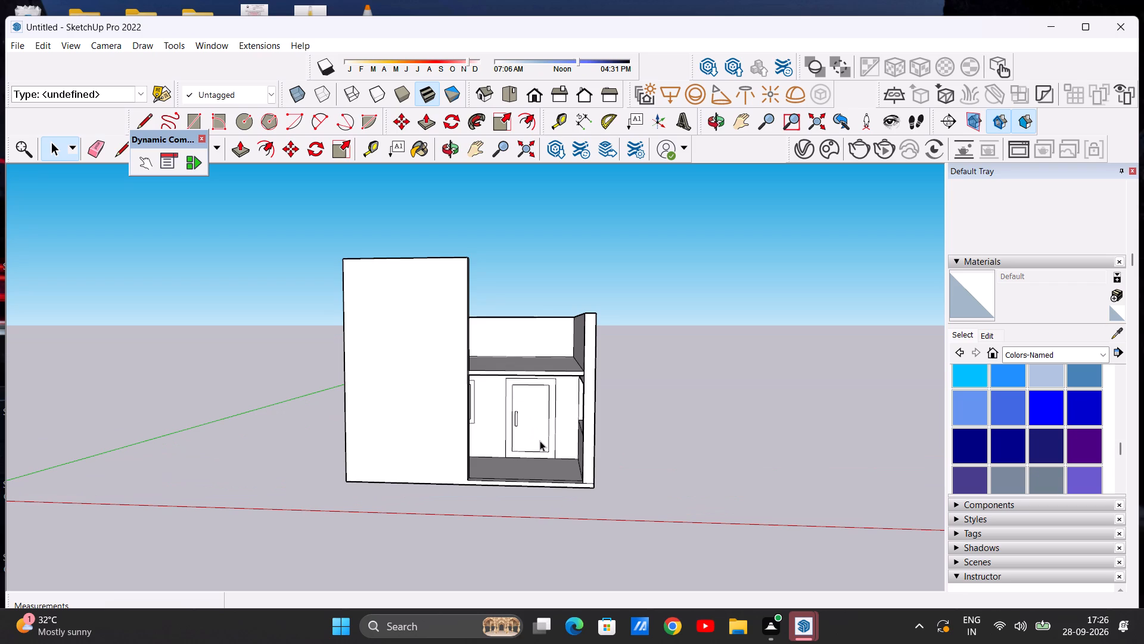
middle_click_drag(540, 441, 416, 447)
scroll(434, 425, "up", 4)
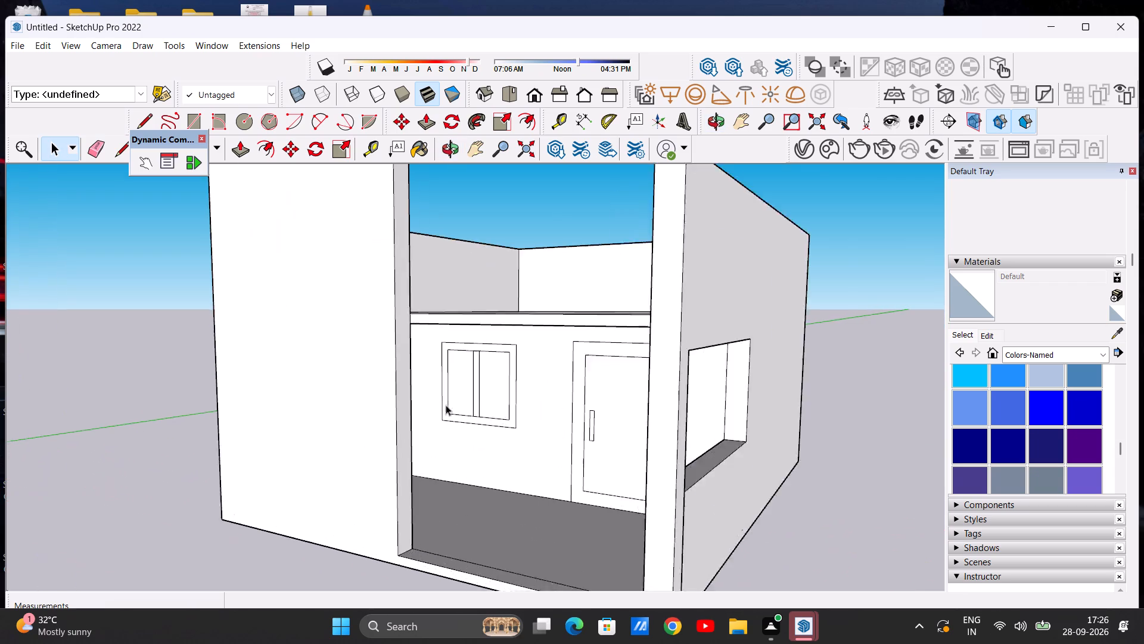
scroll(446, 405, "up", 3)
scroll(520, 377, "up", 3)
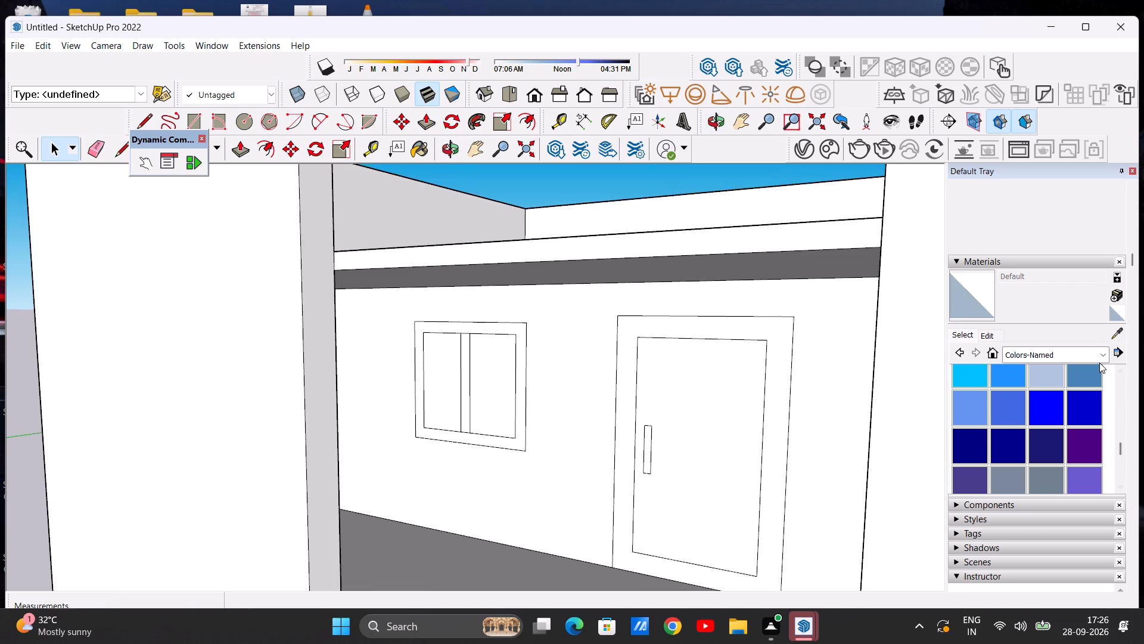
left_click(1099, 357)
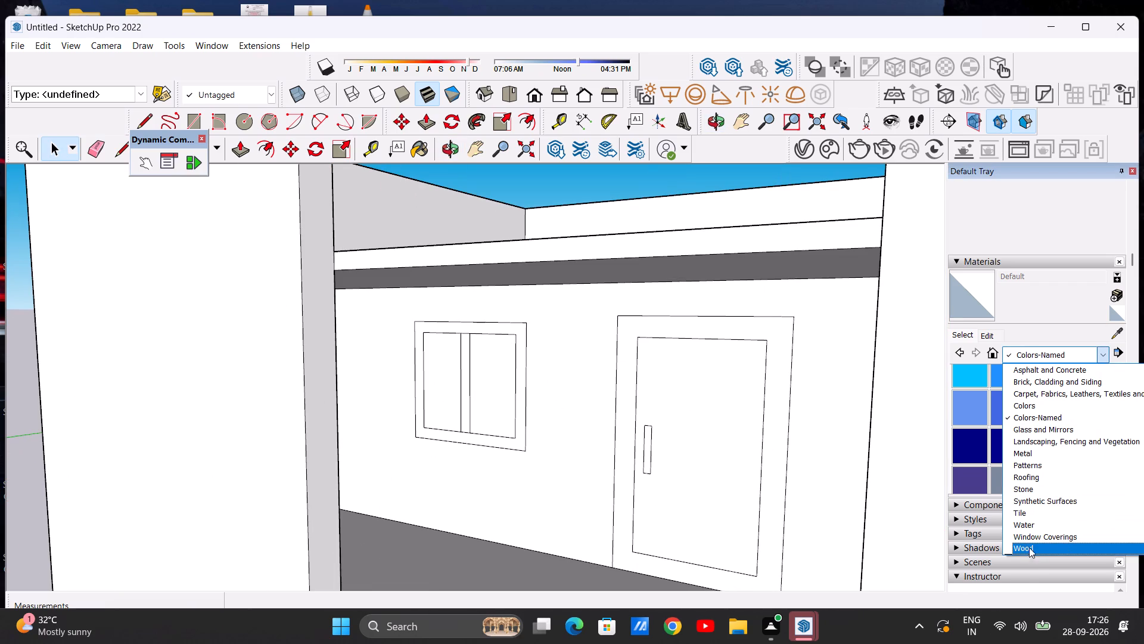
left_click(1027, 544)
left_click(1050, 452)
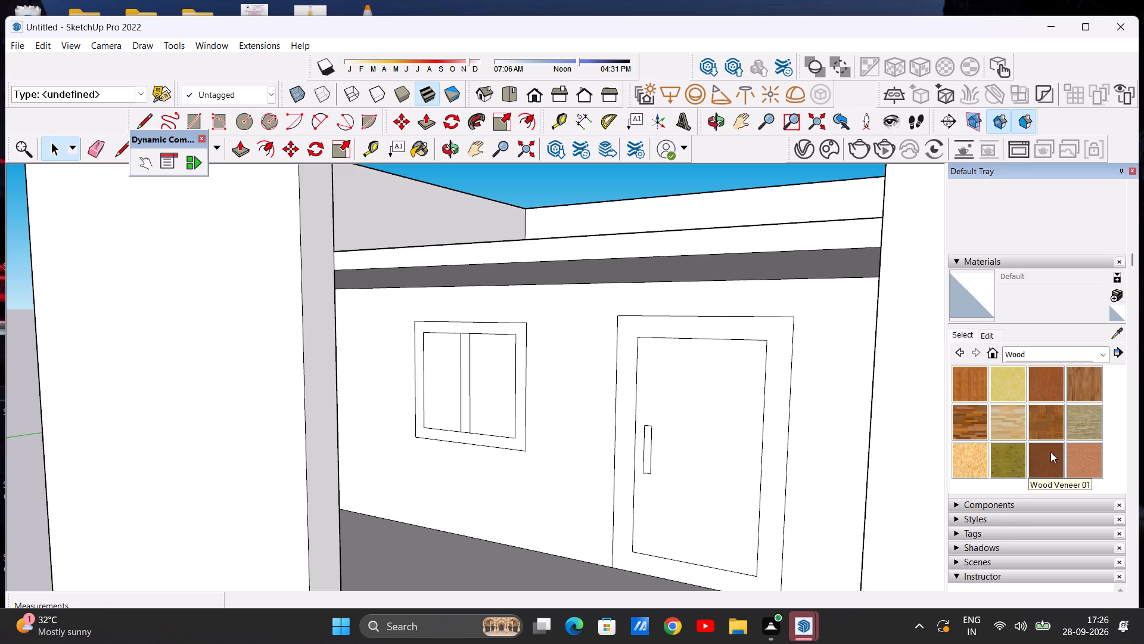
scroll(506, 377, "up", 6)
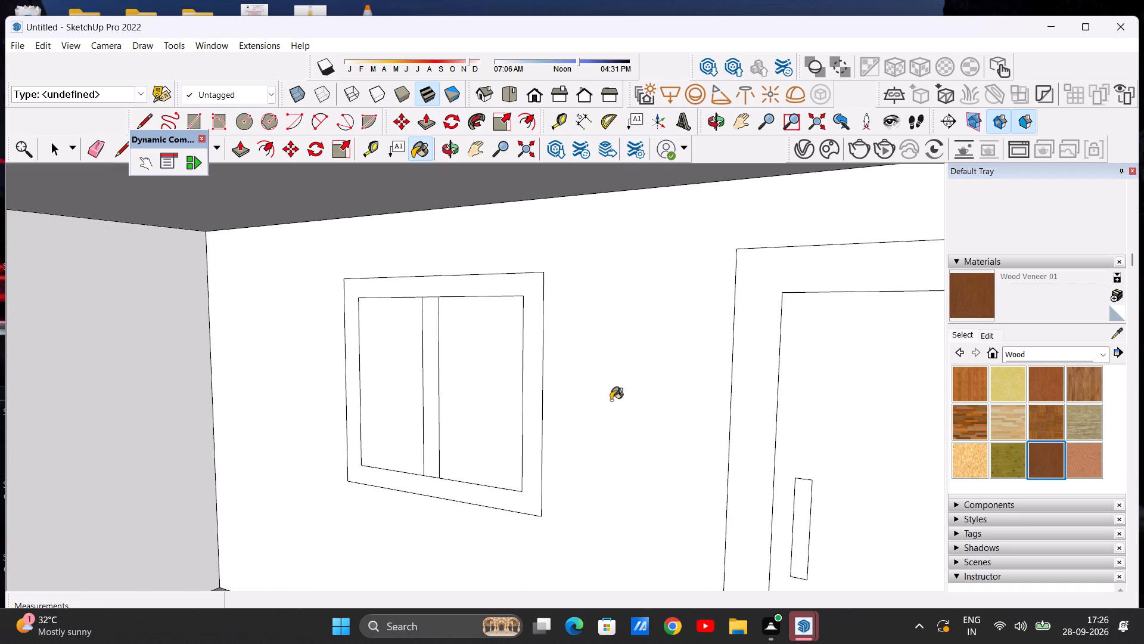
left_click(1080, 460)
scroll(613, 444, "up", 2)
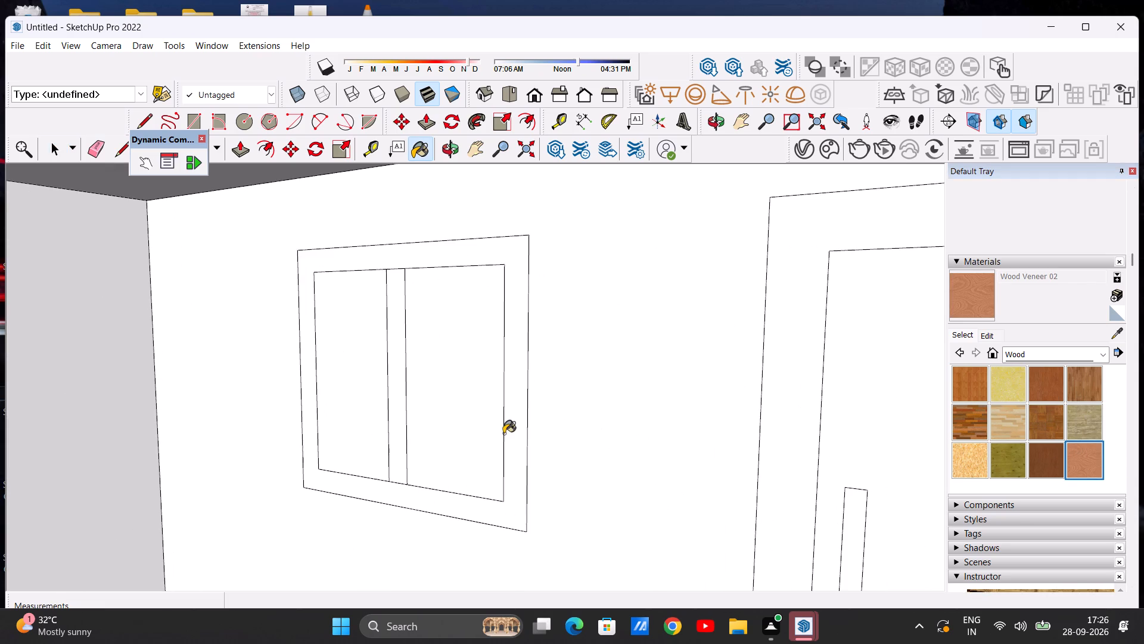
left_click(512, 439)
left_click(394, 442)
Paint both window panes with Window Covering 02 from the Window Coverings materials.
scroll(532, 435, "down", 8)
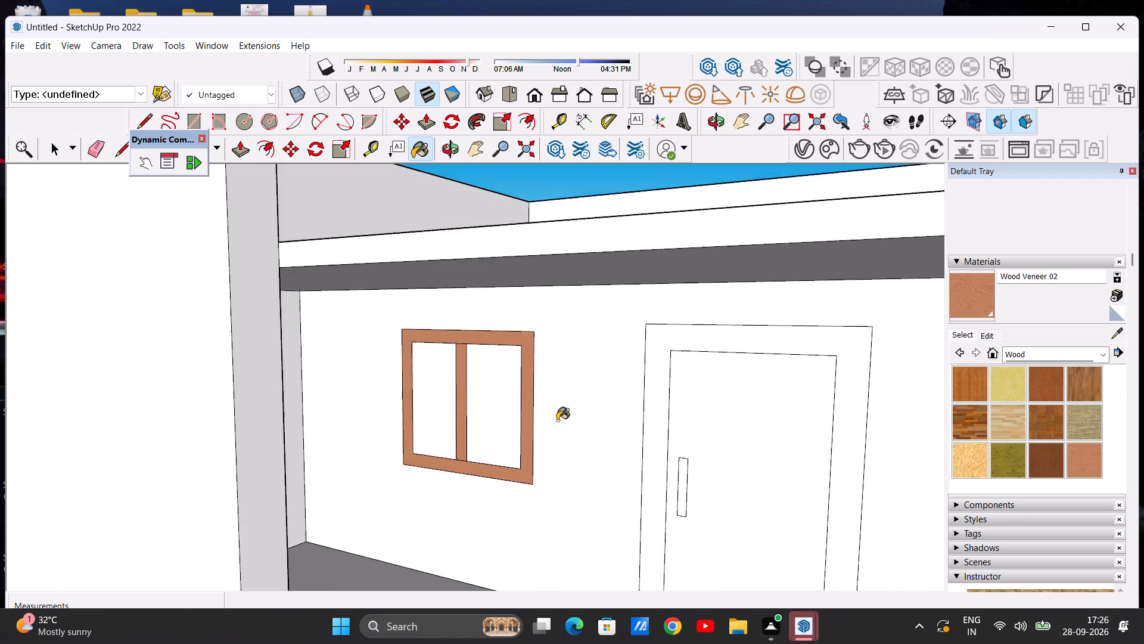
scroll(557, 420, "down", 3)
left_click(1099, 357)
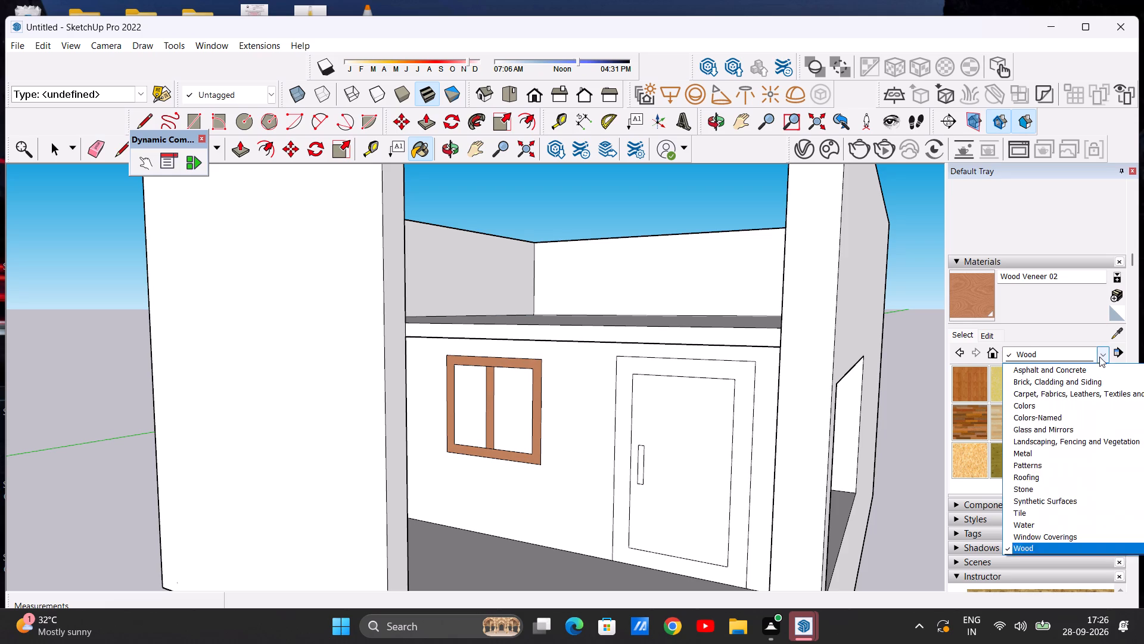
left_click(1056, 534)
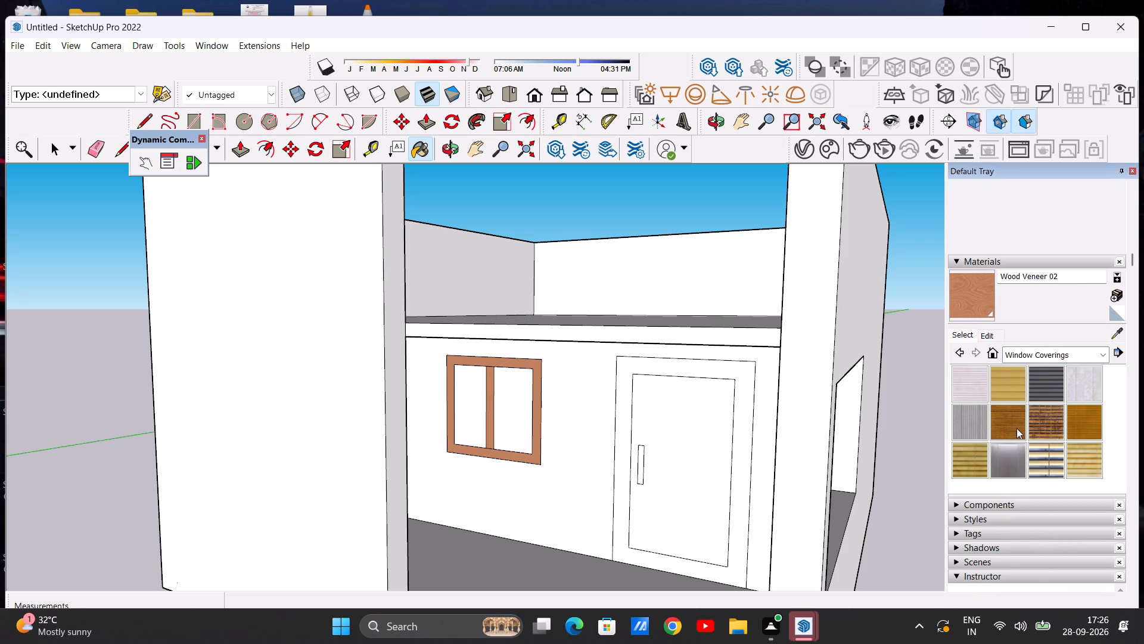
left_click(1080, 452)
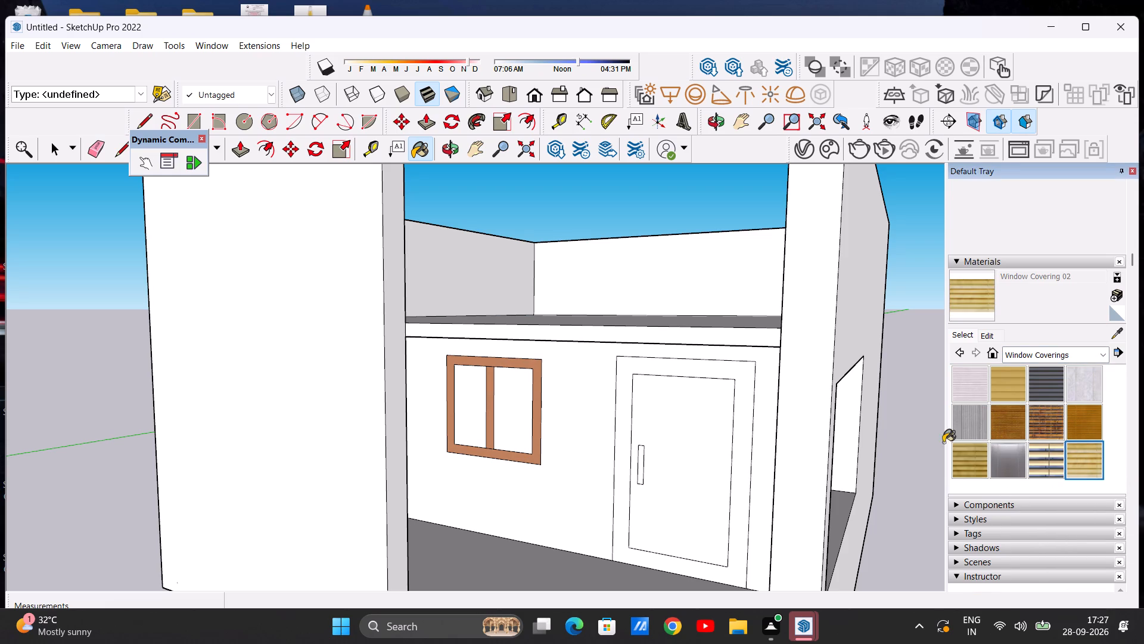
left_click(503, 417)
left_click(471, 415)
Examine the painted window up close and together with the door wall from the front.
scroll(511, 408, "up", 4)
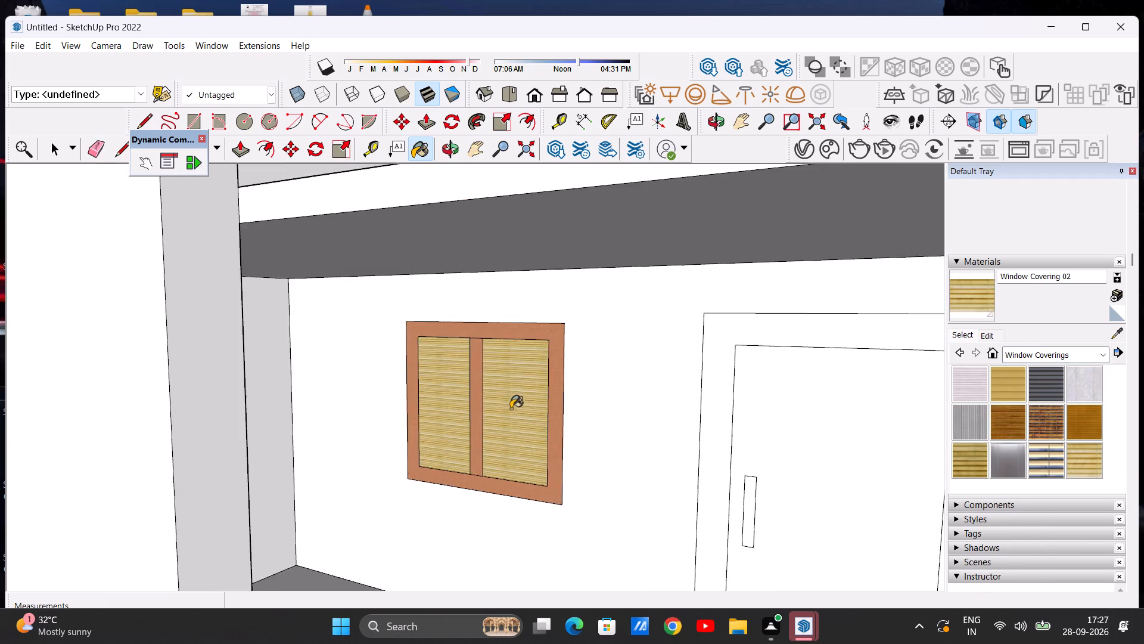
scroll(511, 408, "up", 10)
scroll(509, 410, "down", 13)
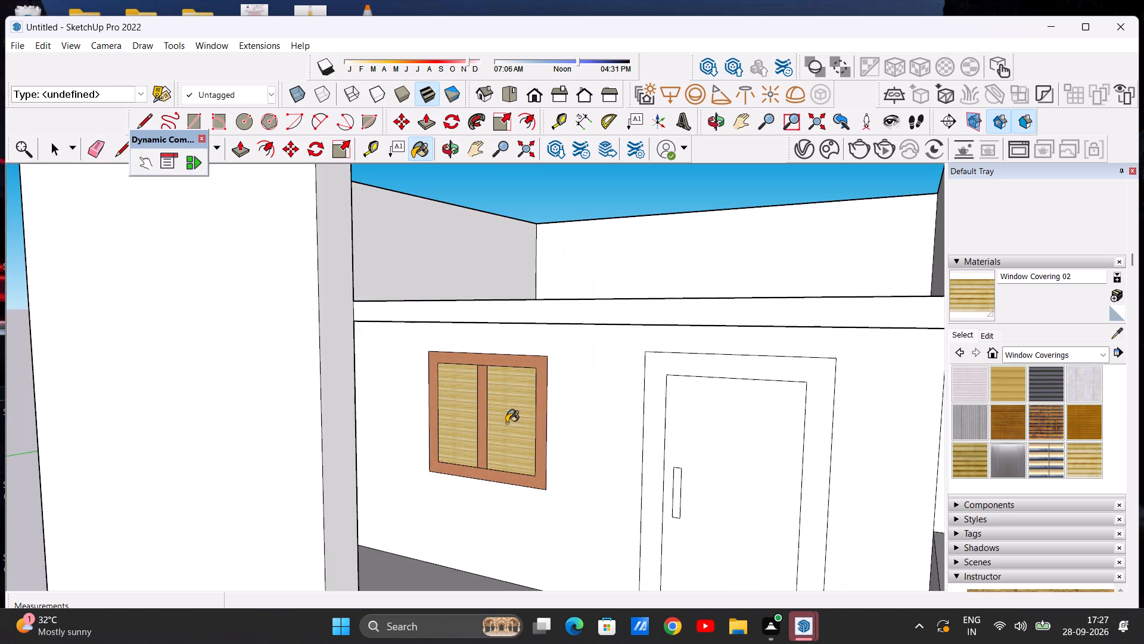
scroll(513, 395, "up", 6)
scroll(513, 395, "down", 11)
middle_click_drag(515, 416, 547, 399)
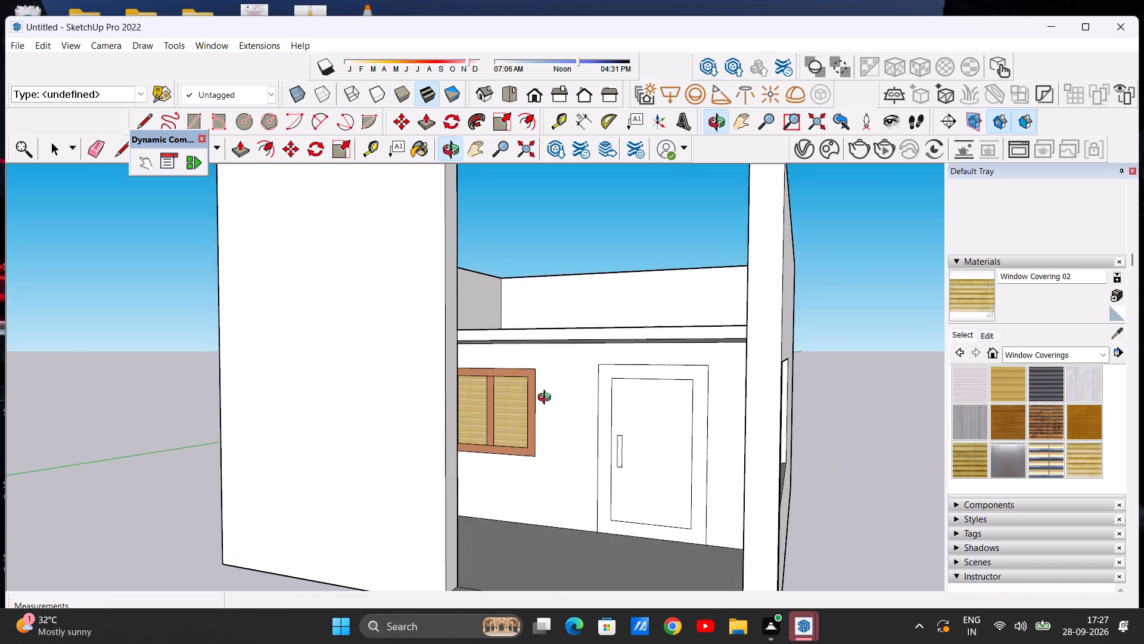
middle_click_drag(547, 399, 546, 397)
scroll(546, 397, "down", 1)
scroll(704, 382, "up", 7)
scroll(688, 382, "down", 11)
scroll(680, 425, "up", 2)
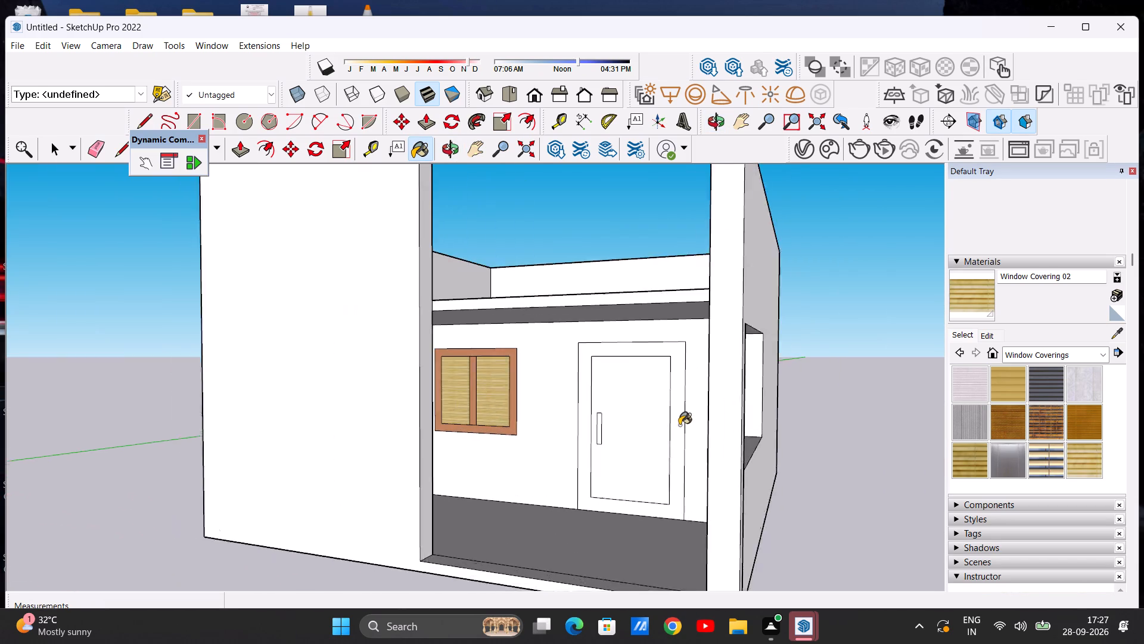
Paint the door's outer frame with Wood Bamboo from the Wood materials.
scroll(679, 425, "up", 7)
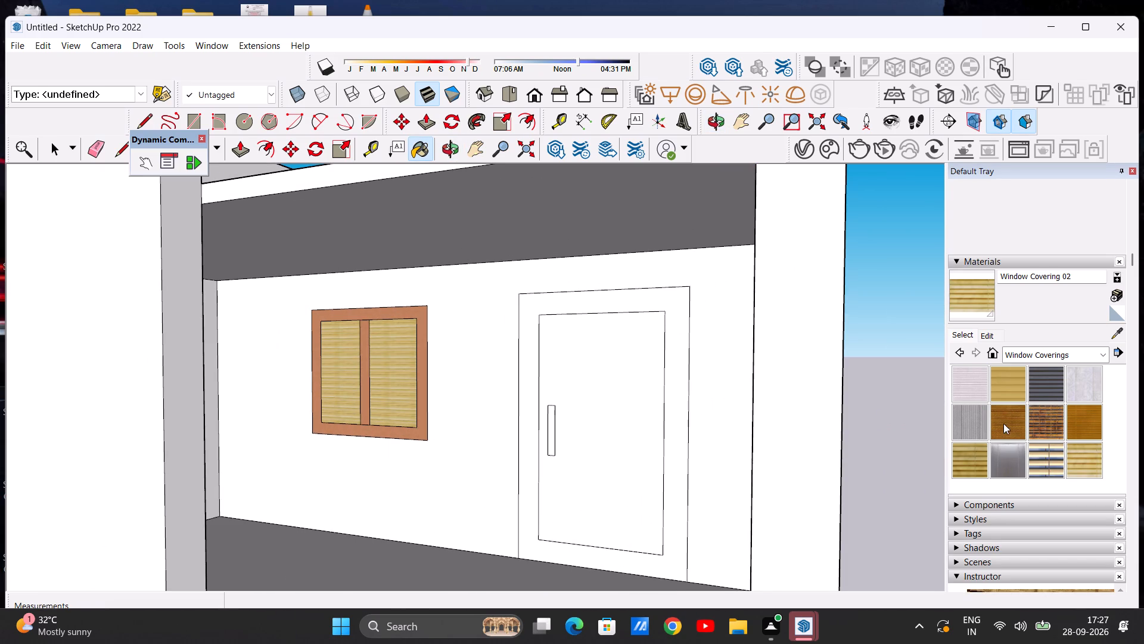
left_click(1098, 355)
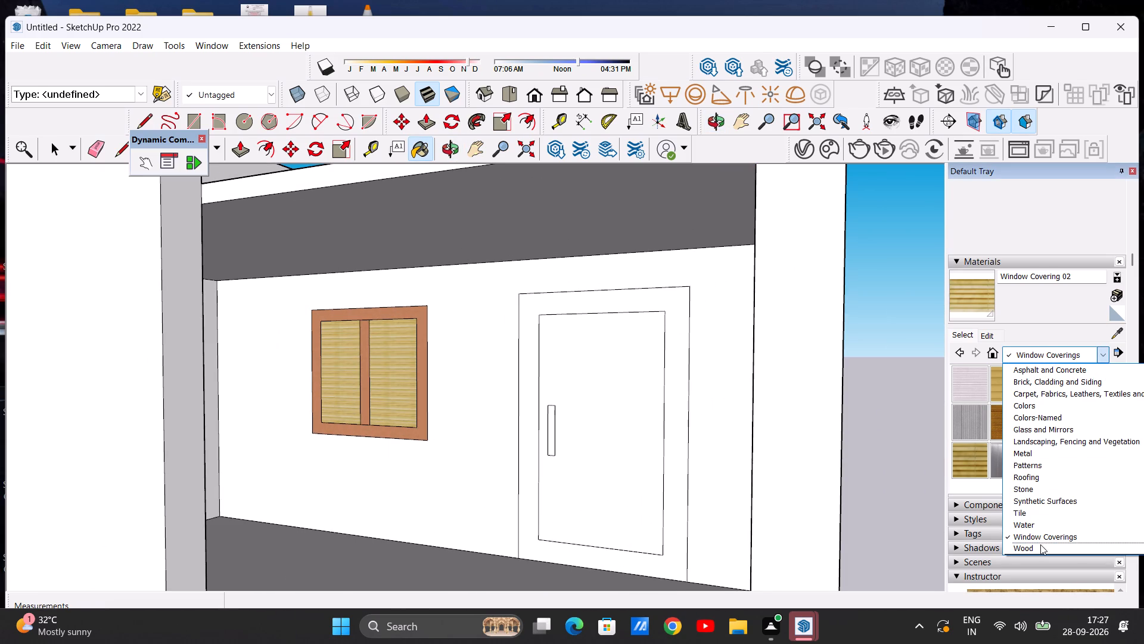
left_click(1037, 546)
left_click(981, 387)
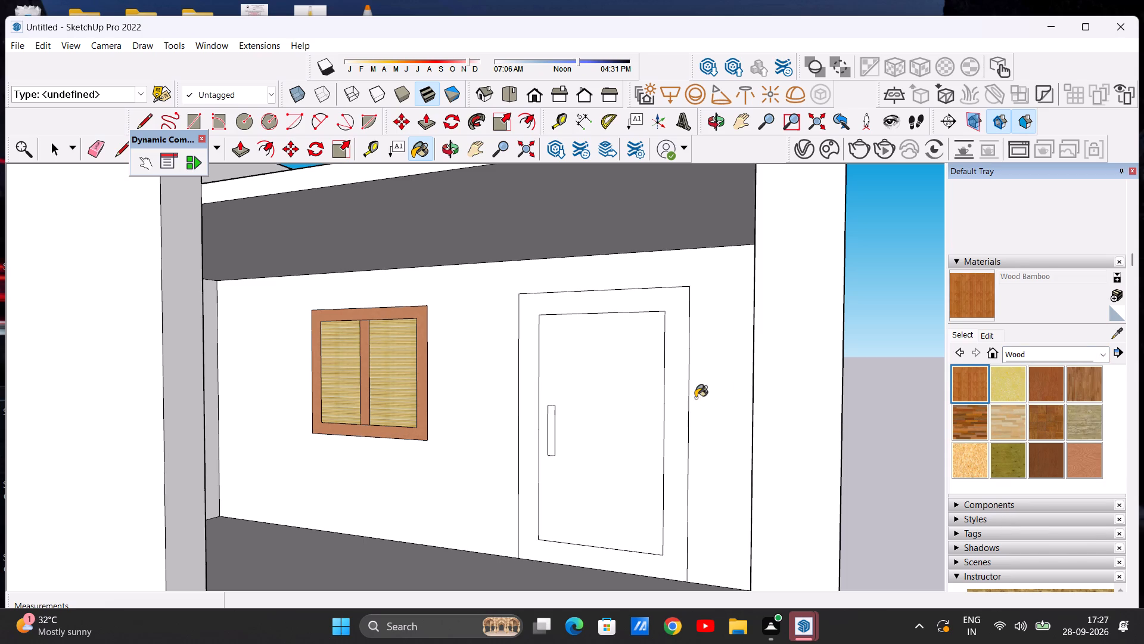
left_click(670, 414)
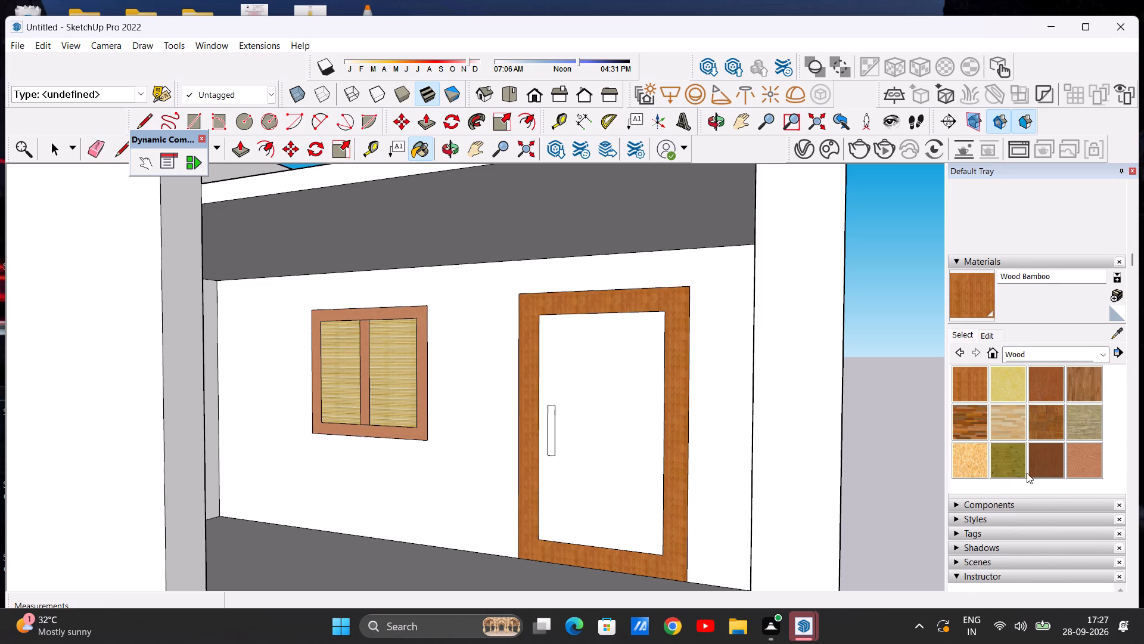
Paint the door's outer frame with Wood Veneer 01.
left_click(1046, 459)
left_click(670, 466)
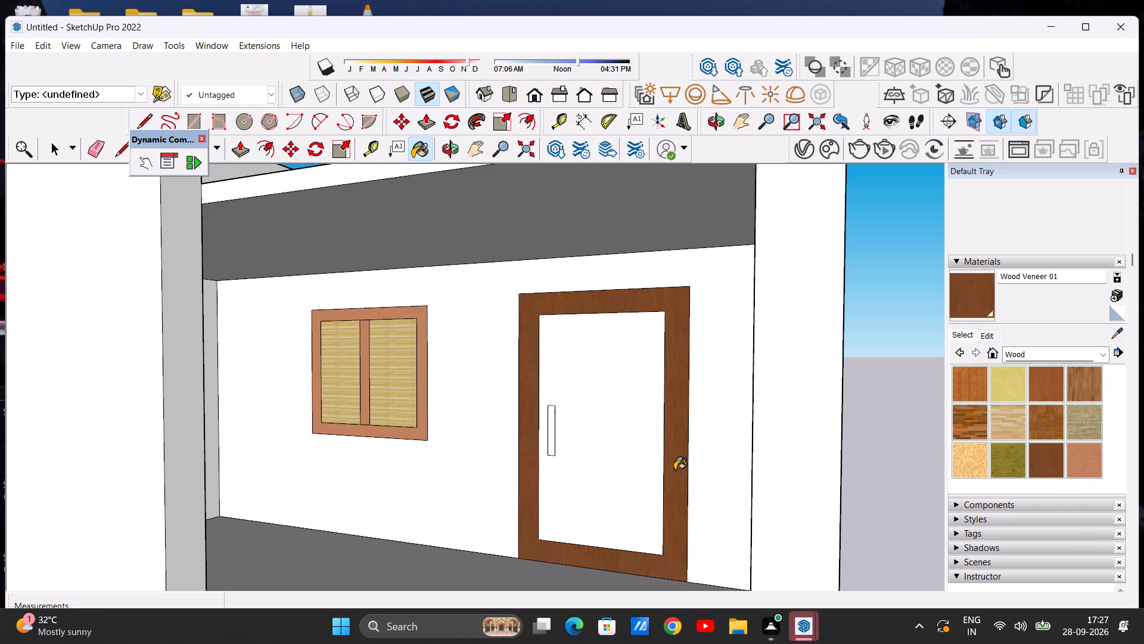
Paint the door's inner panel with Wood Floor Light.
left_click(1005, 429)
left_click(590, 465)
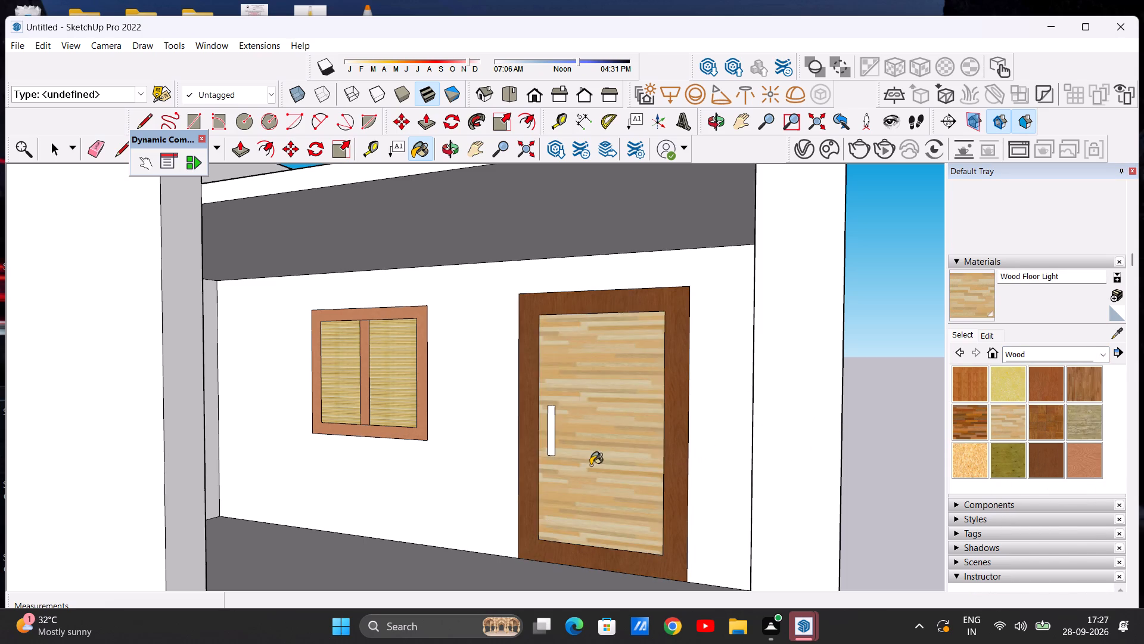
Paint the door's inner panel with Wood Floor Parquet.
scroll(641, 457, "down", 4)
middle_click_drag(605, 459, 681, 470)
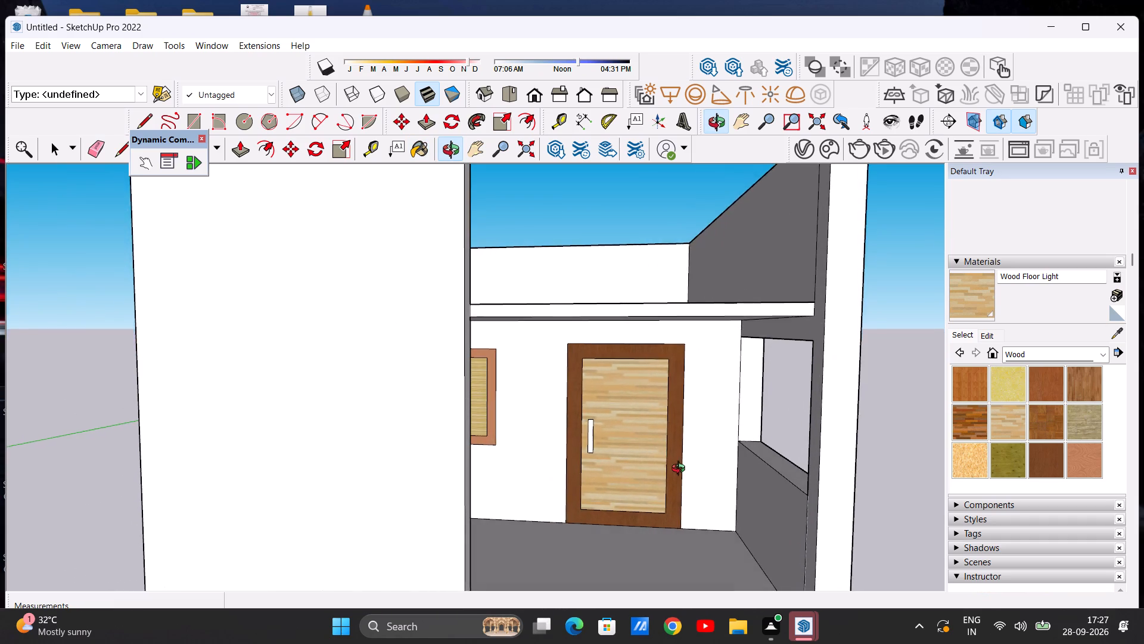
middle_click_drag(681, 470, 646, 438)
scroll(602, 442, "down", 5)
middle_click_drag(618, 462, 654, 464)
middle_click(654, 464)
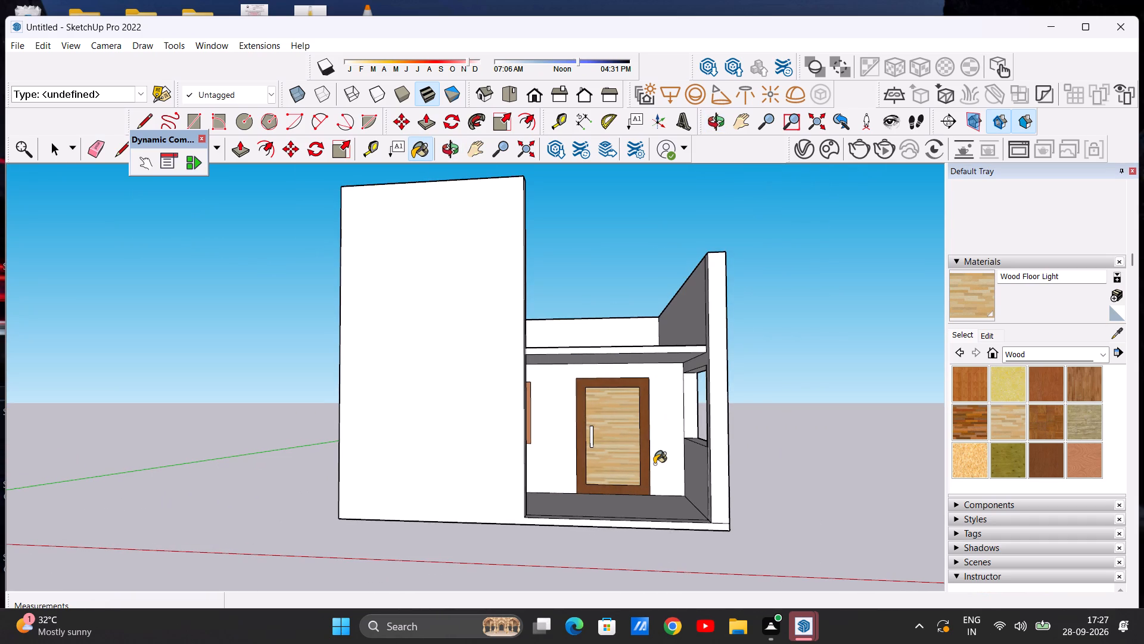
left_click(1052, 425)
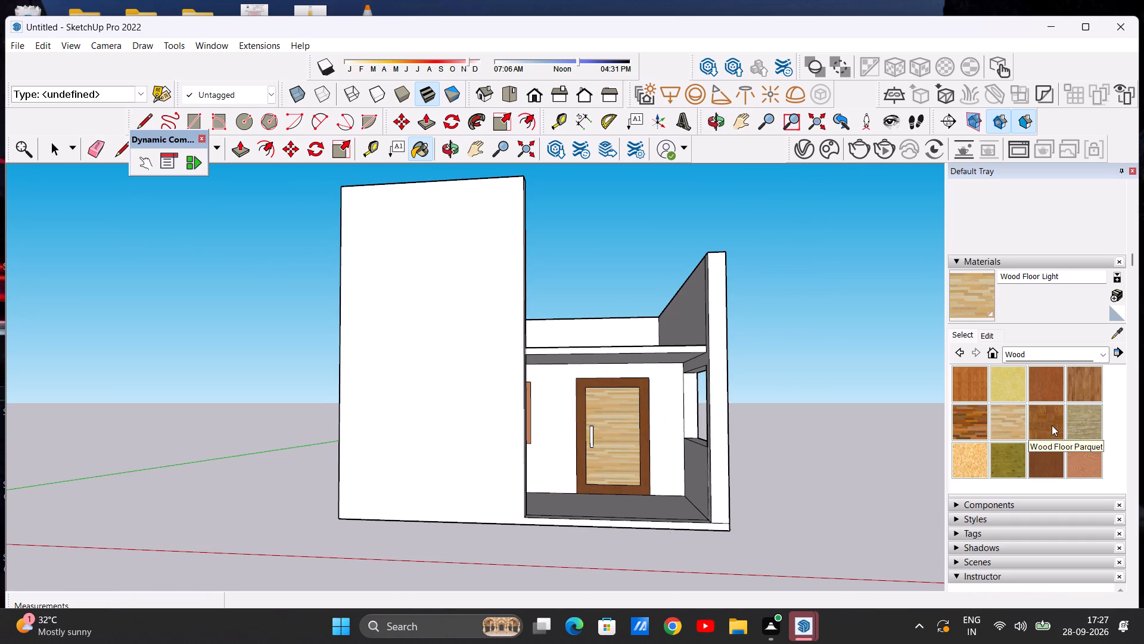
left_click(620, 451)
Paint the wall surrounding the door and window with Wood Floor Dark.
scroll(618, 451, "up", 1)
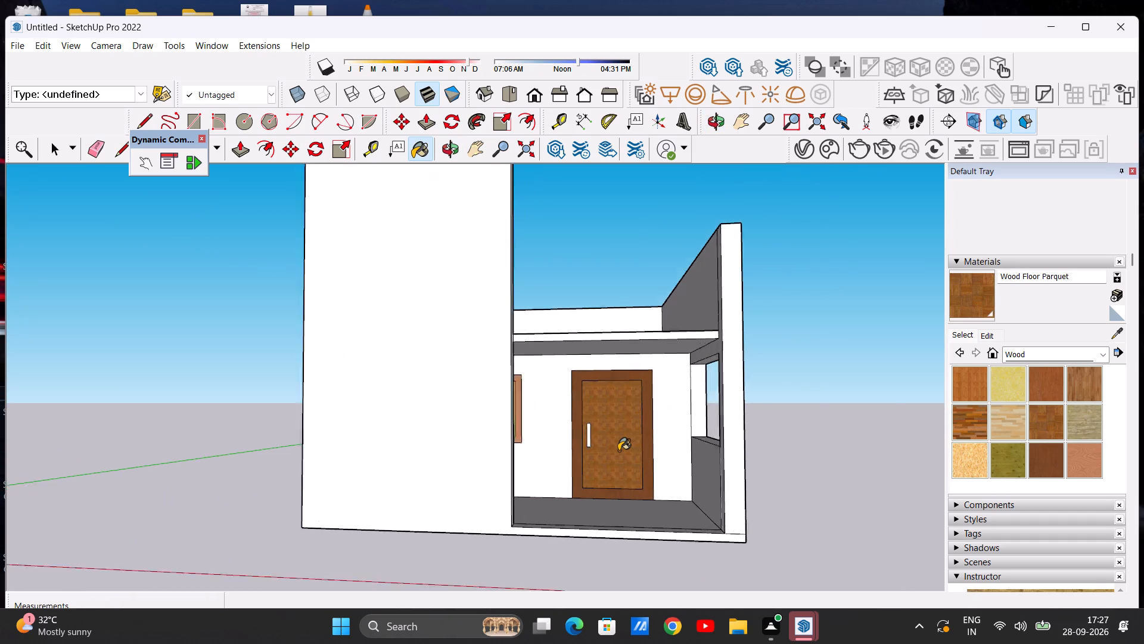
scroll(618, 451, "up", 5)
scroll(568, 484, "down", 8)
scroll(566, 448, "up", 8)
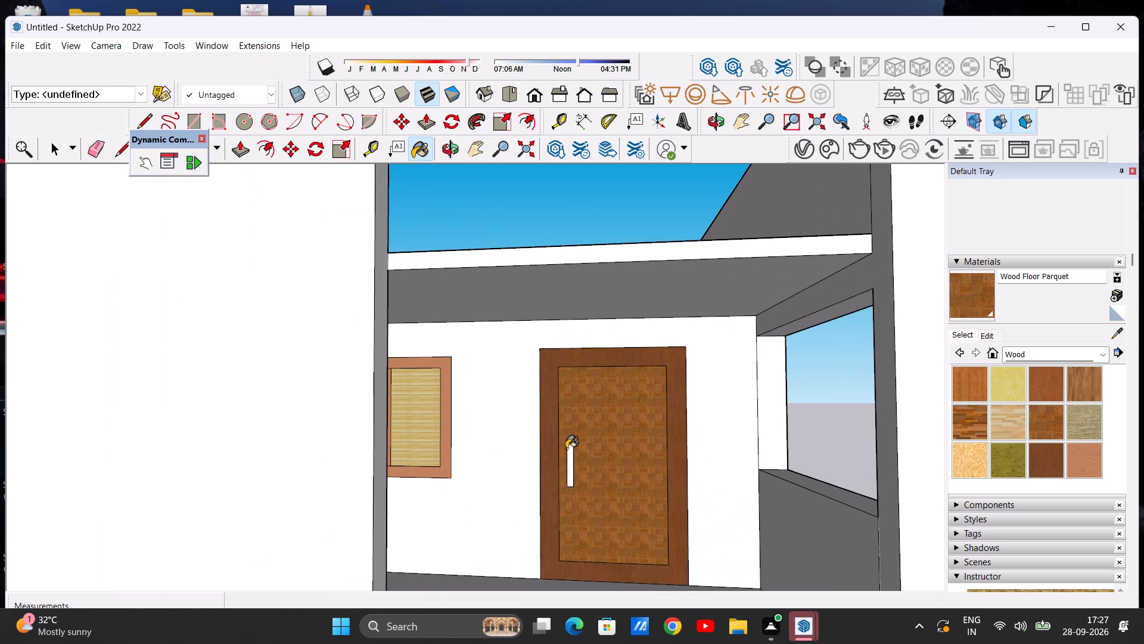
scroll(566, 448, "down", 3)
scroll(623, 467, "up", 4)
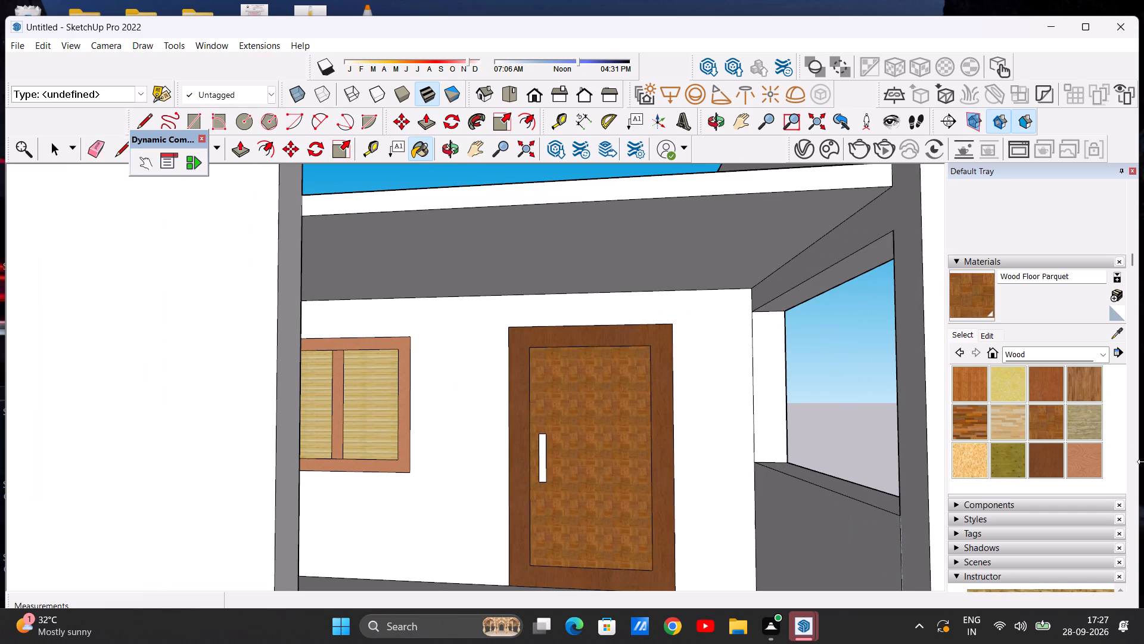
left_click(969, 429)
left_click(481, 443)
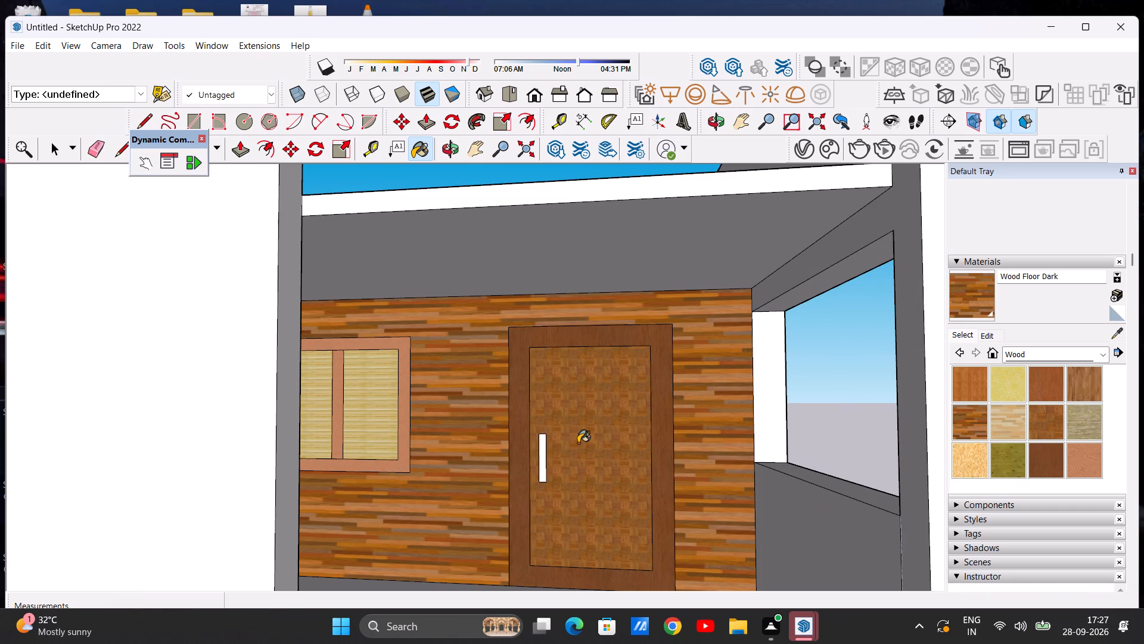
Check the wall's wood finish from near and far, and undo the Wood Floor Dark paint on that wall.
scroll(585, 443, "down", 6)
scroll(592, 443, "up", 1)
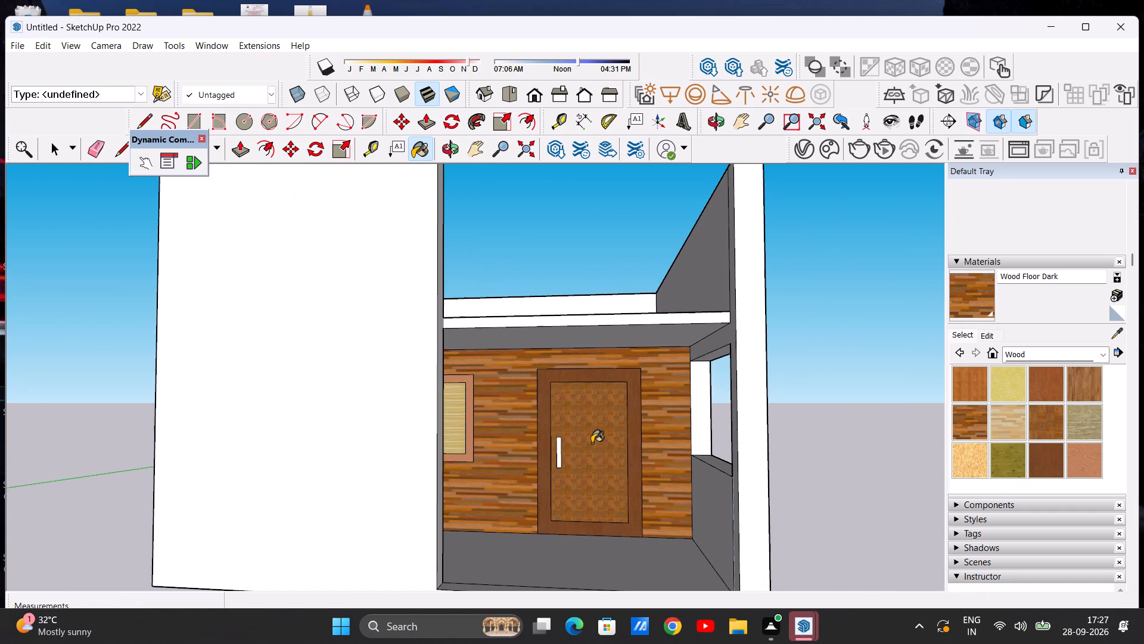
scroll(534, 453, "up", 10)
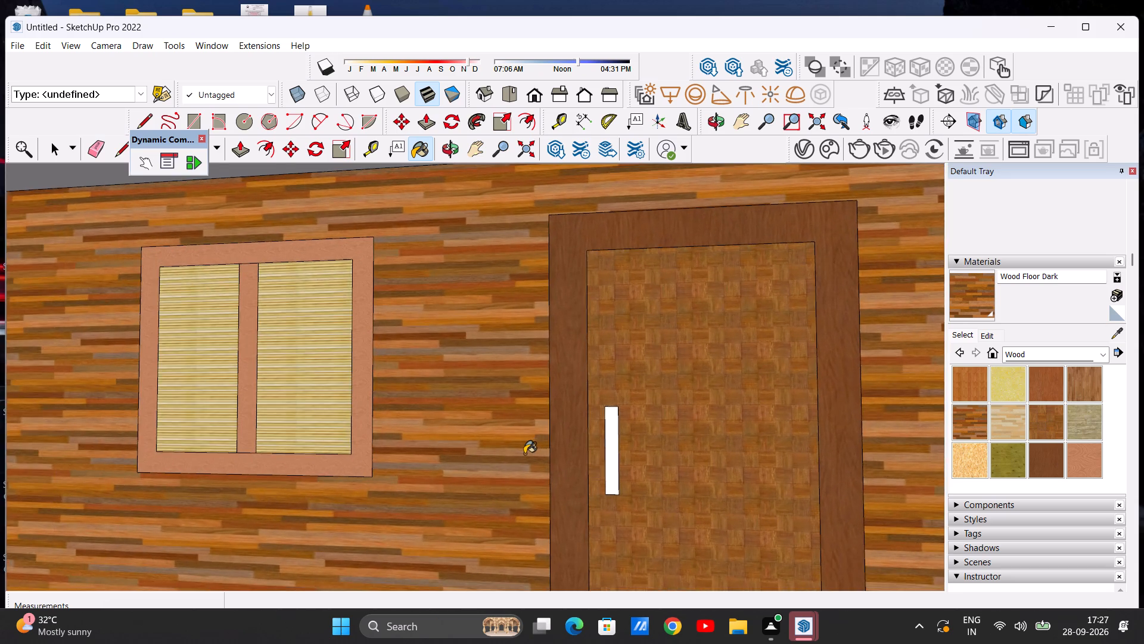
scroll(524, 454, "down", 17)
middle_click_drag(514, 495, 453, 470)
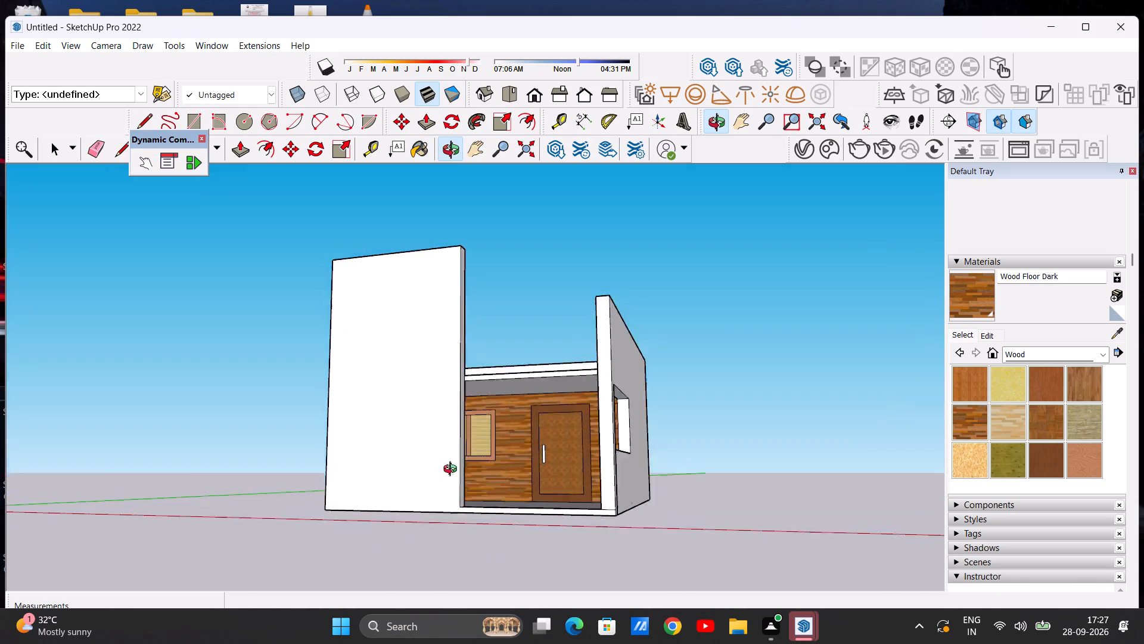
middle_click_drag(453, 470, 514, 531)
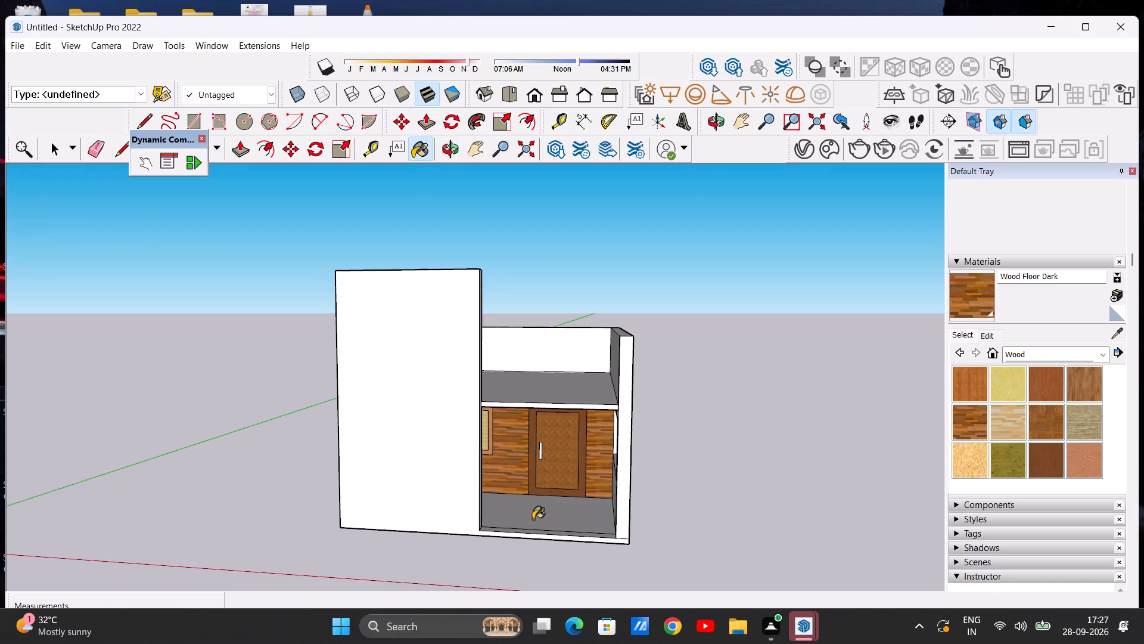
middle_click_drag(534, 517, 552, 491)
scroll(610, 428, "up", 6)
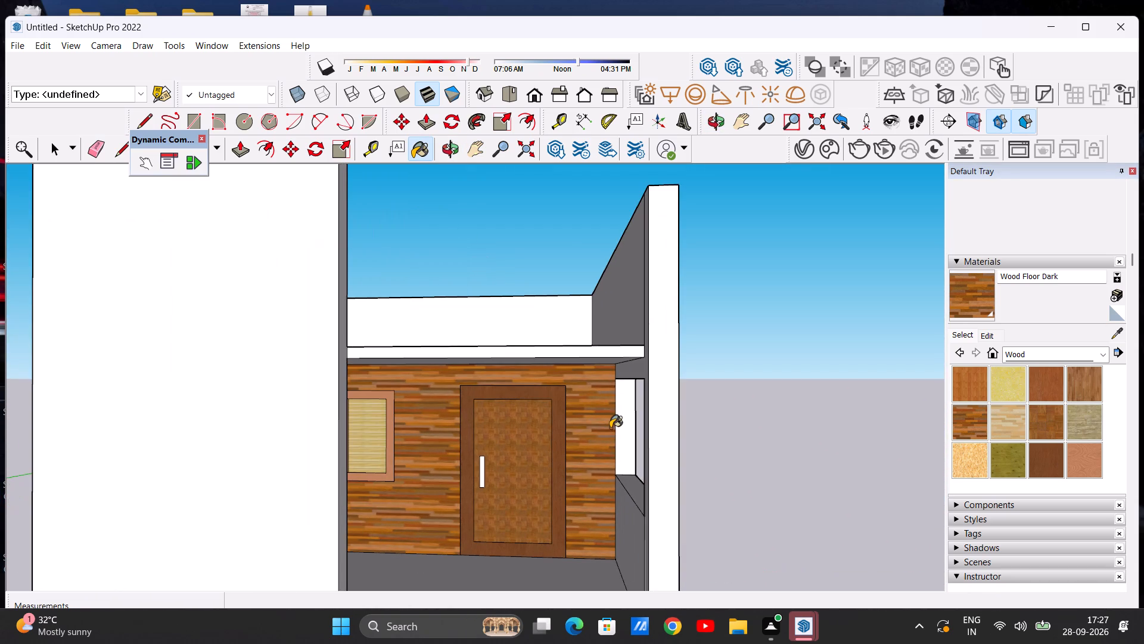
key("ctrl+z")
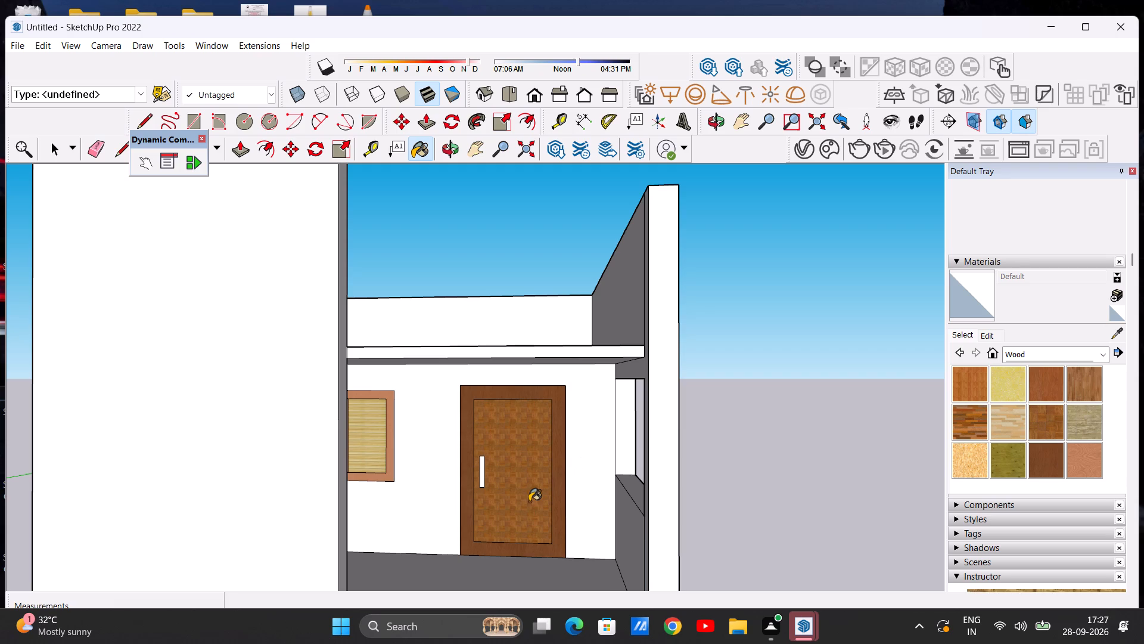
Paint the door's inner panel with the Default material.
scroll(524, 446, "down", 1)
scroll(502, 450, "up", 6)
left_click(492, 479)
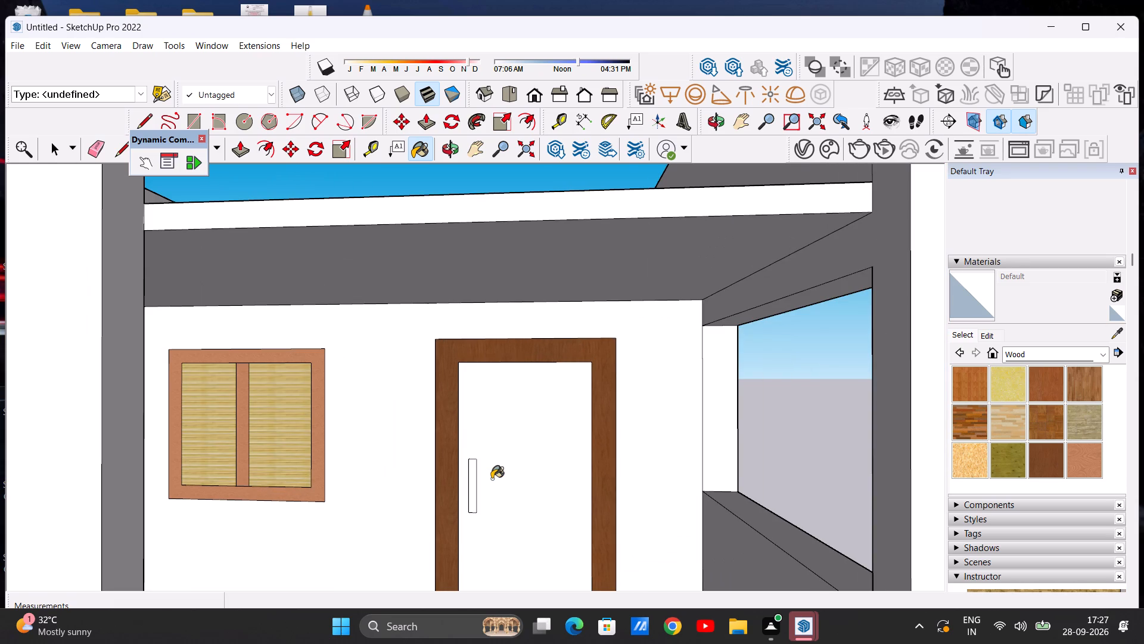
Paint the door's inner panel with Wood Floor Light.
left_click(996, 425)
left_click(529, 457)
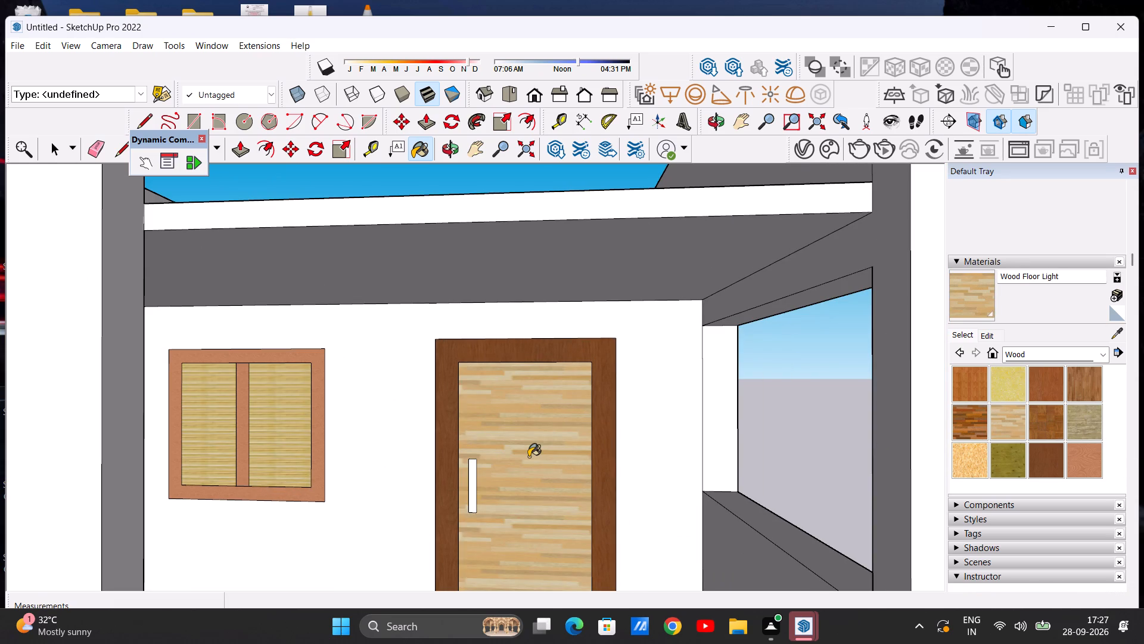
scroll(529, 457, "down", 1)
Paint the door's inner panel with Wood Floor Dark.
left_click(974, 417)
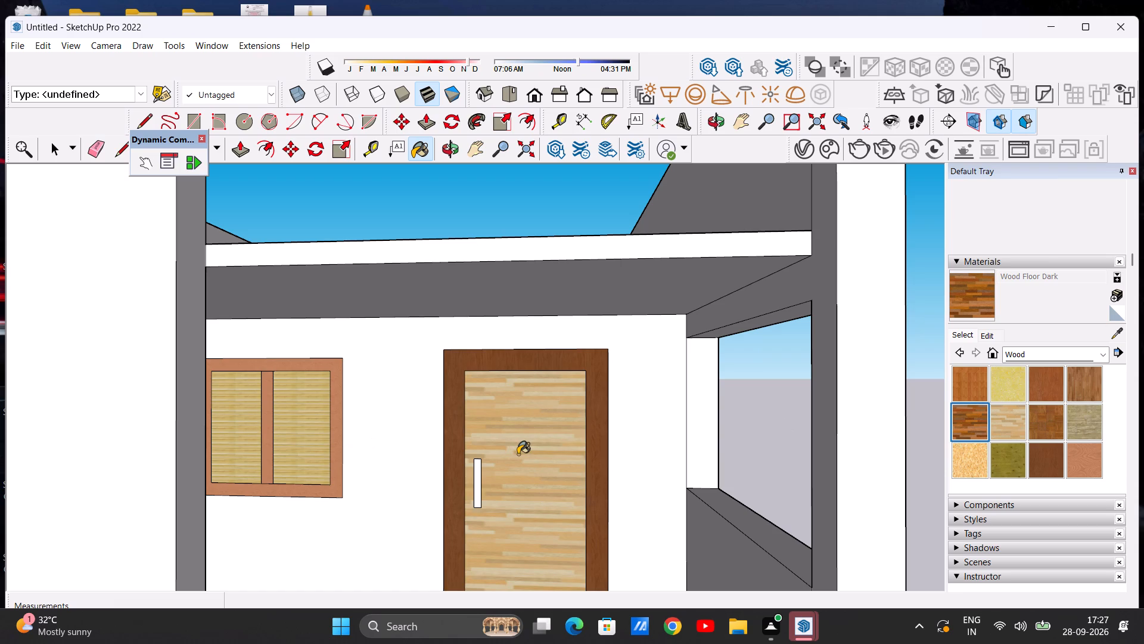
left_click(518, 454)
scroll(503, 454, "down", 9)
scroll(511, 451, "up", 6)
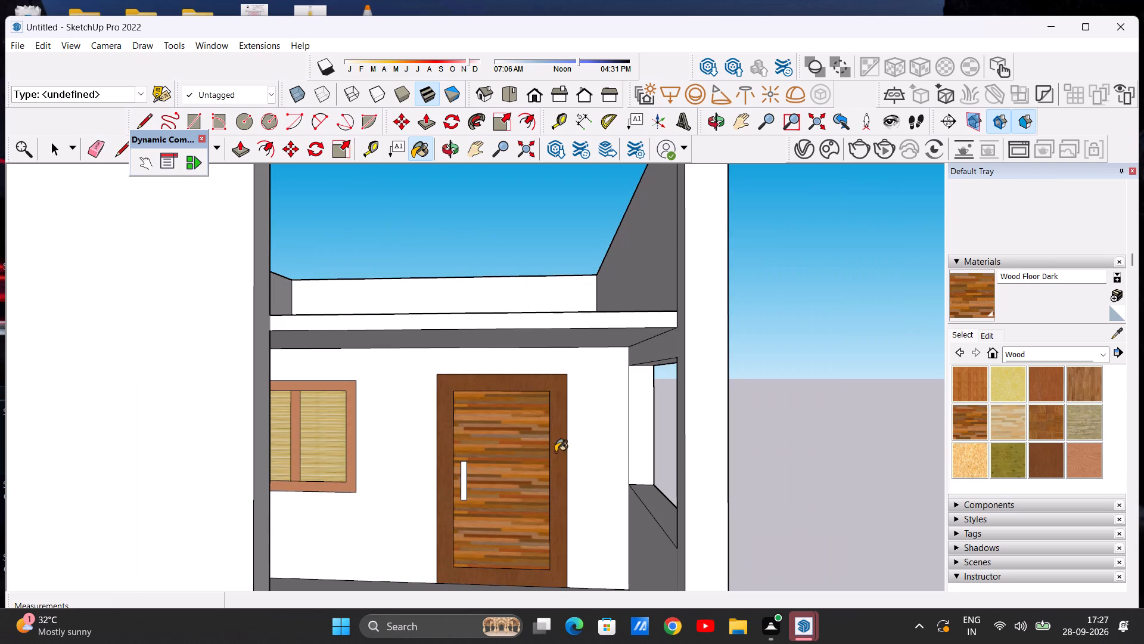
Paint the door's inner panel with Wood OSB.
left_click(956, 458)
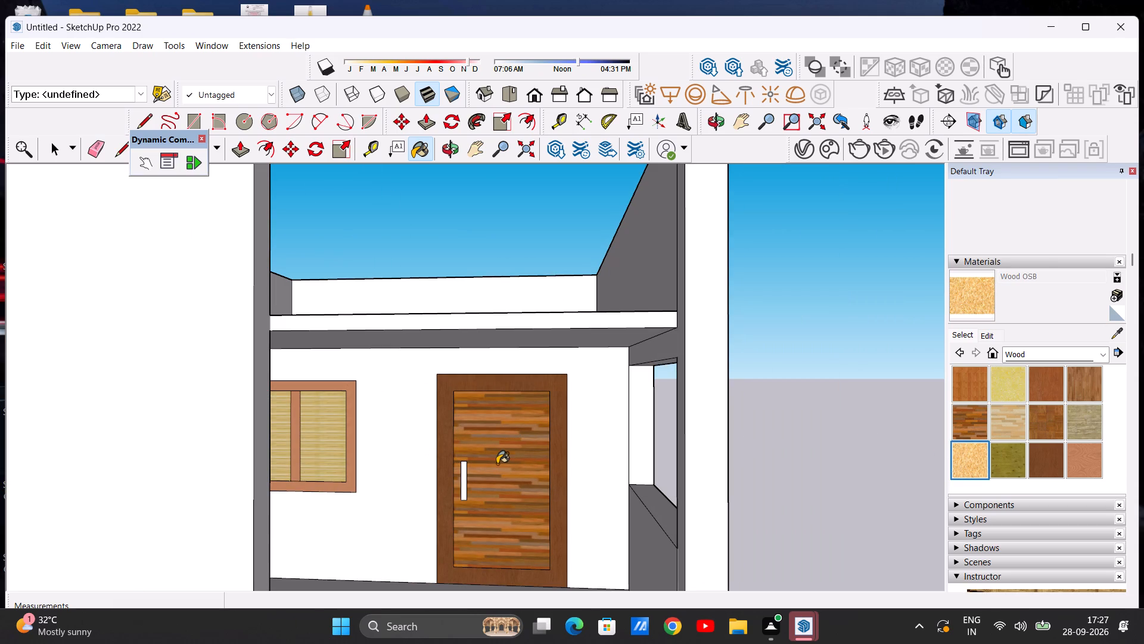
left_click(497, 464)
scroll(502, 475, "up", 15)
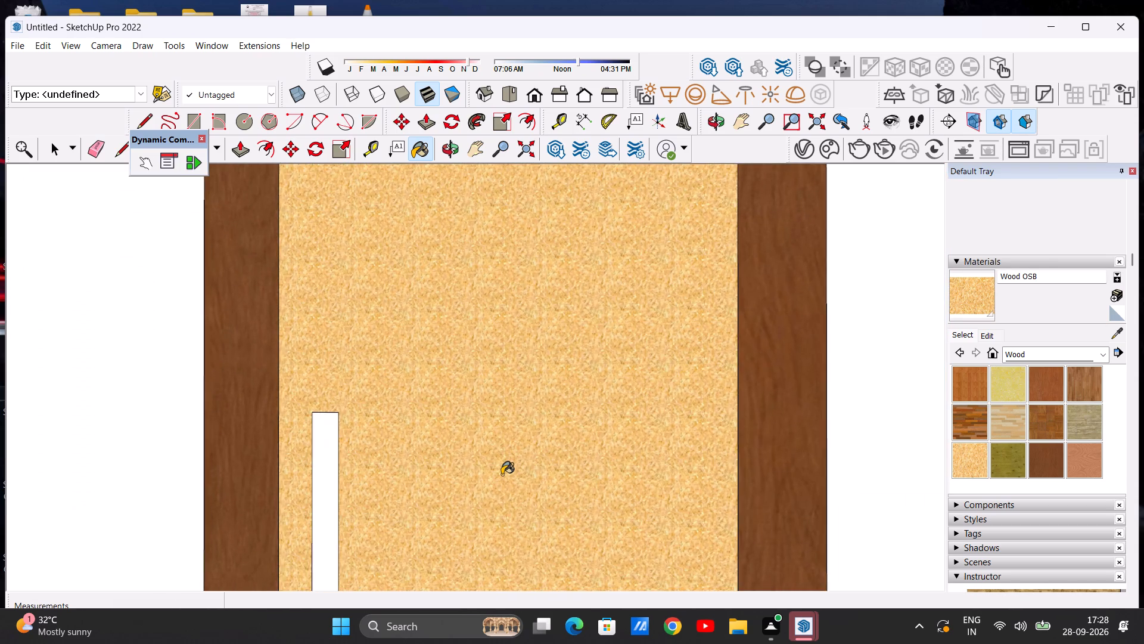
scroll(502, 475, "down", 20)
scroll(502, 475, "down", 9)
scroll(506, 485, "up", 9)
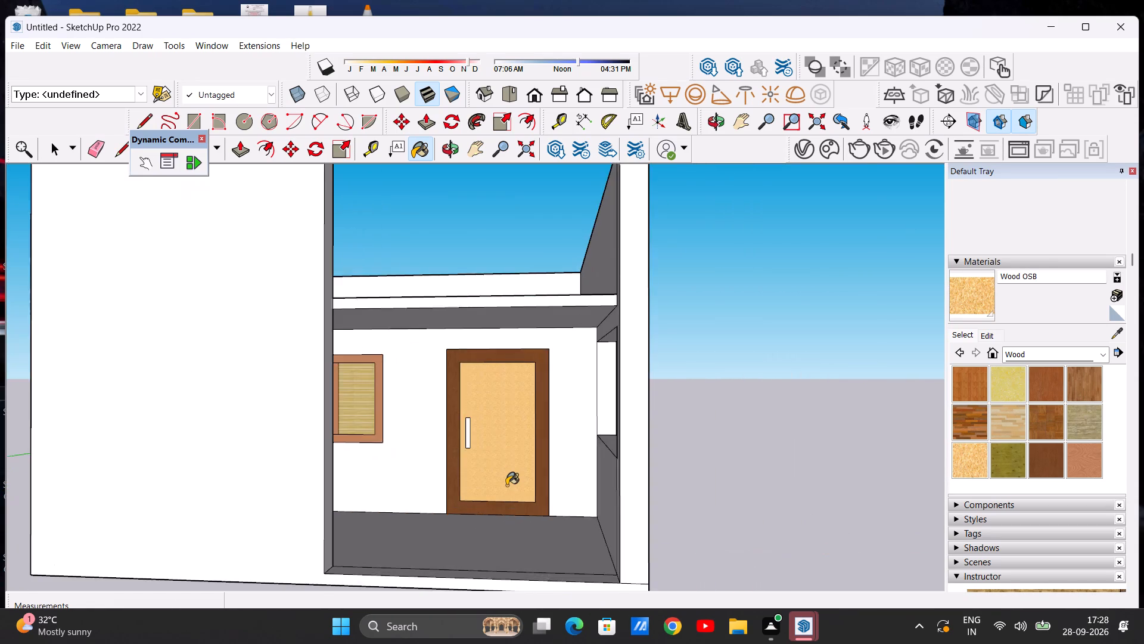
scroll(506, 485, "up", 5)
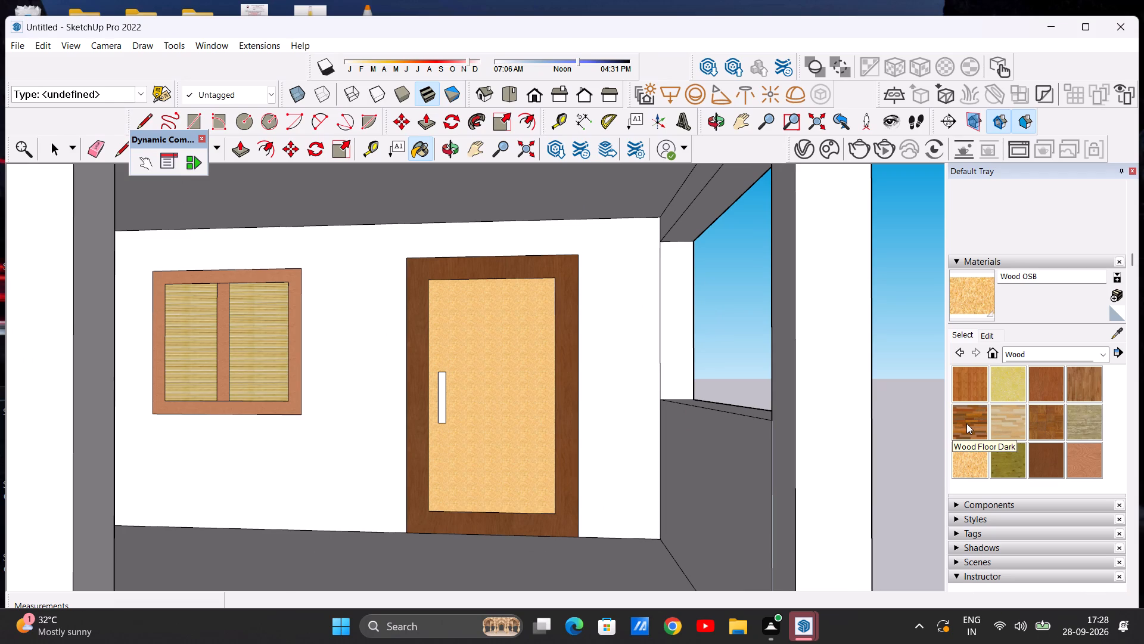
Replace the finish on the door's inner panel with Wood Floor Light.
left_click(1000, 420)
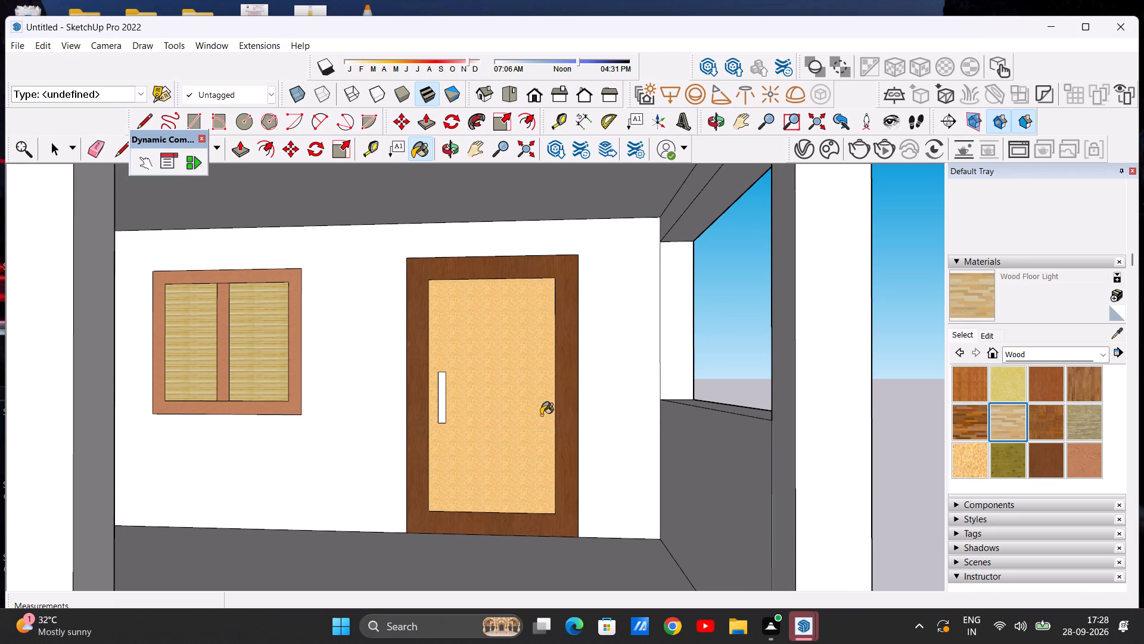
left_click(490, 414)
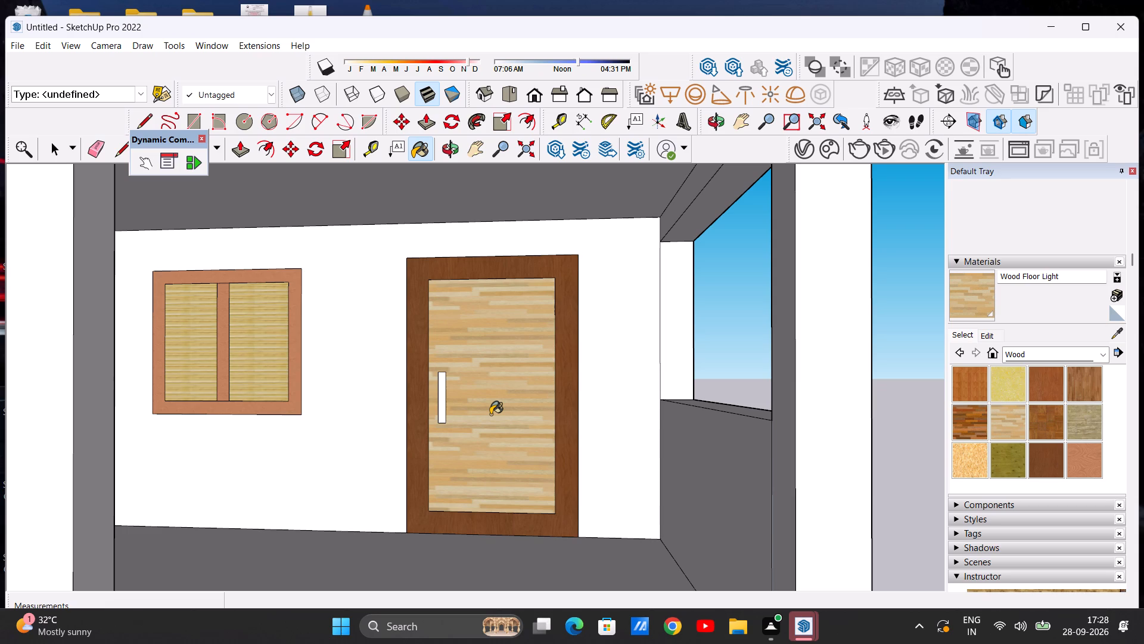
scroll(482, 412, "down", 2)
scroll(481, 387, "up", 5)
scroll(481, 387, "down", 4)
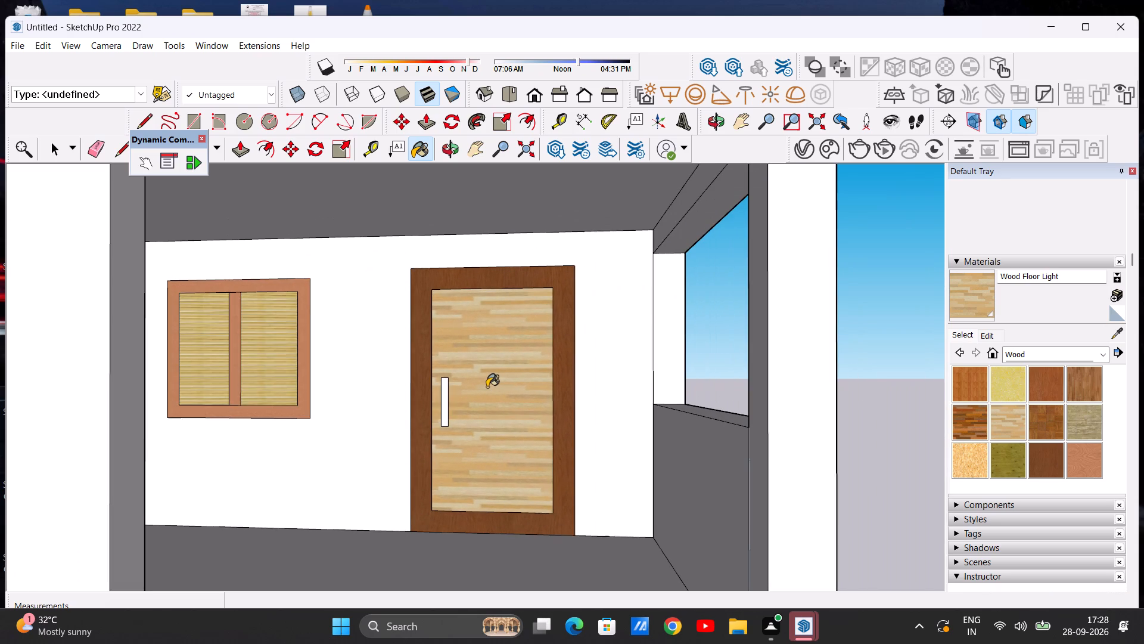
scroll(487, 387, "down", 3)
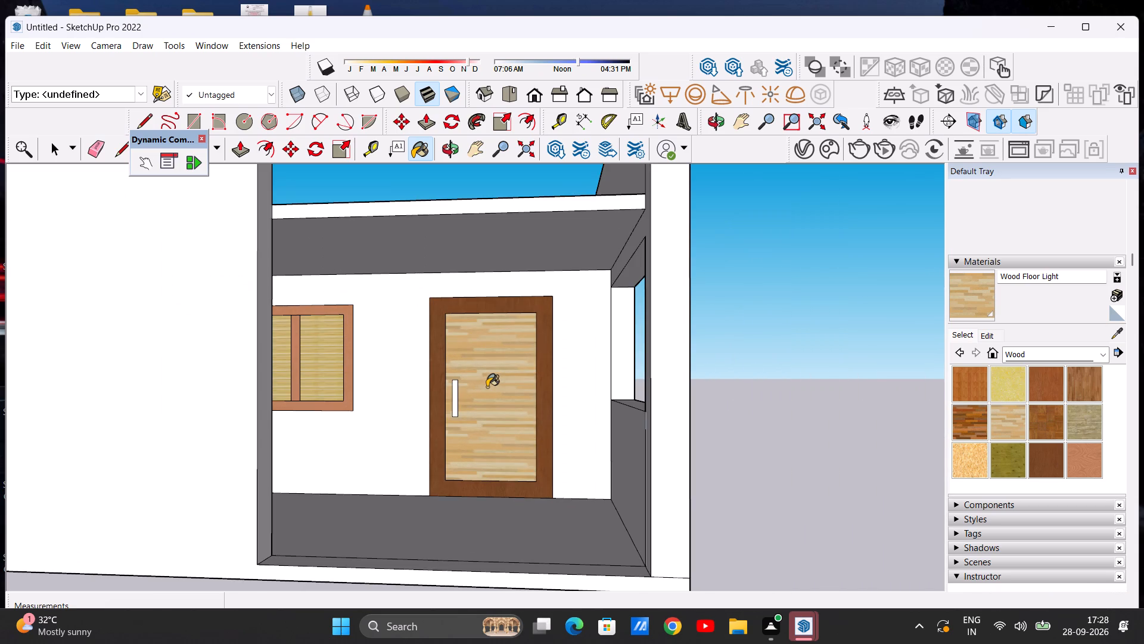
scroll(317, 366, "up", 12)
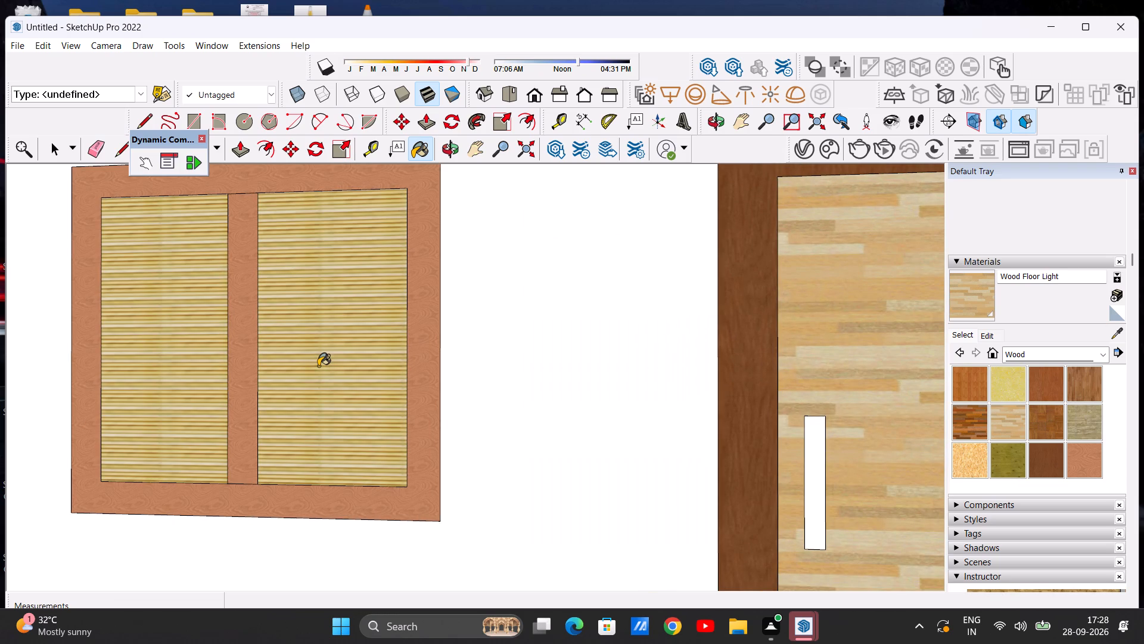
scroll(318, 366, "down", 5)
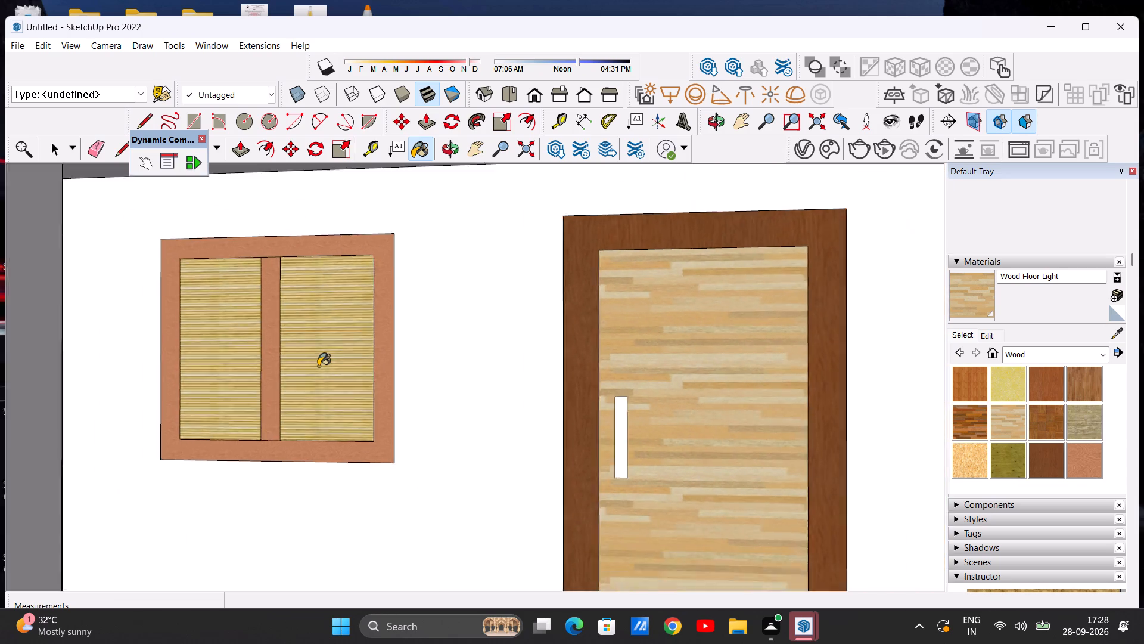
scroll(318, 366, "down", 10)
Paint the door handle with Formica Graystone from the Synthetic Surfaces materials.
scroll(450, 379, "up", 11)
left_click(1043, 459)
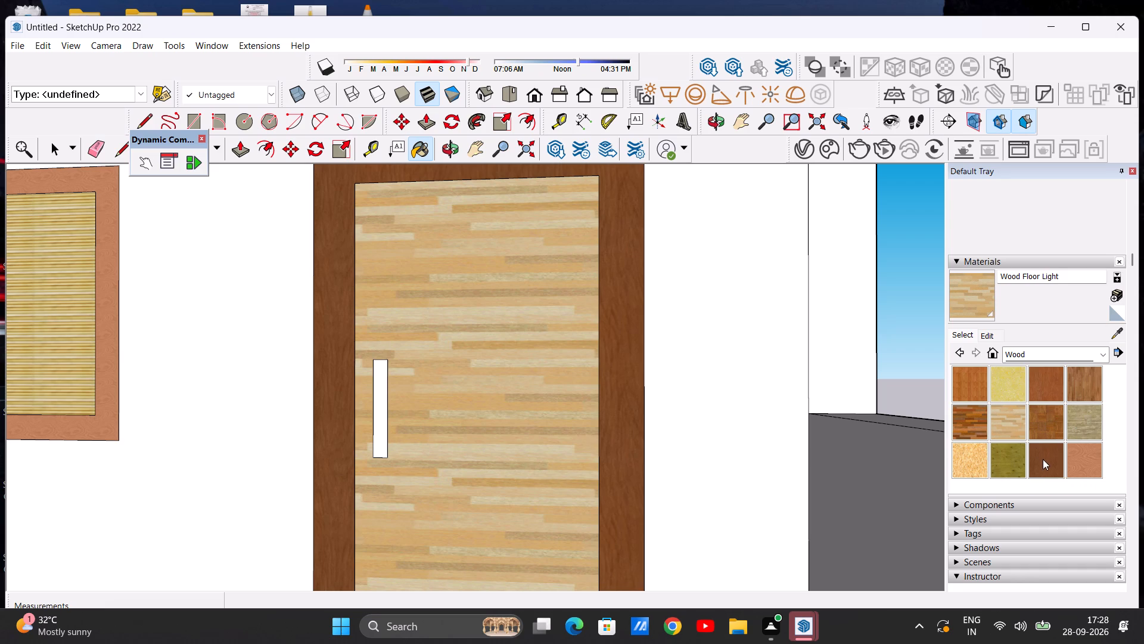
left_click(1105, 359)
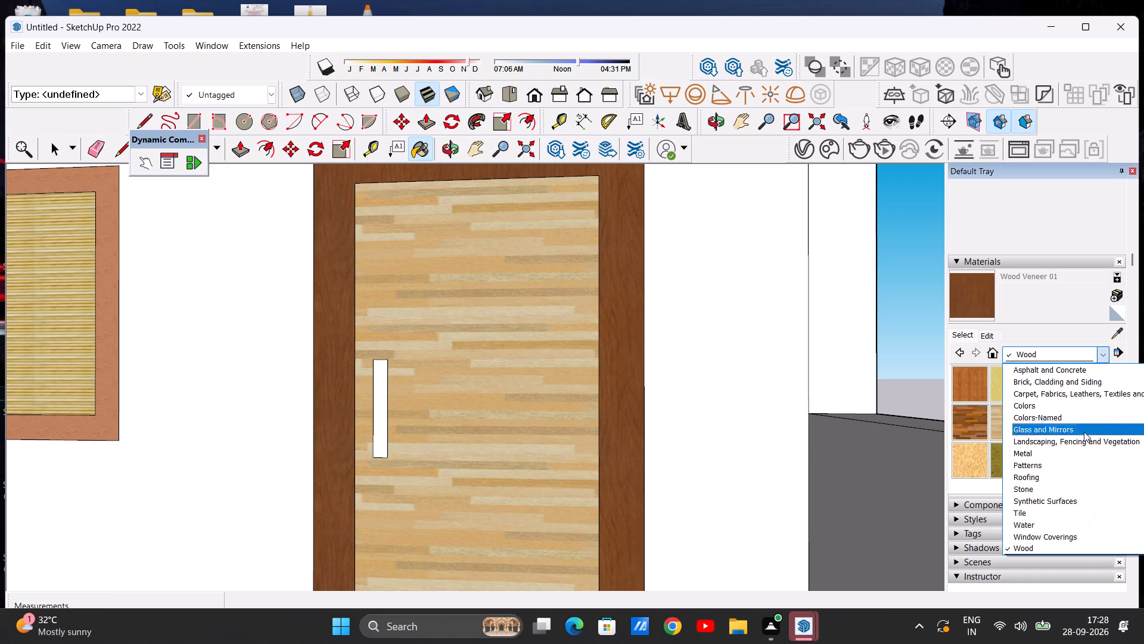
left_click(1050, 503)
left_click(1044, 386)
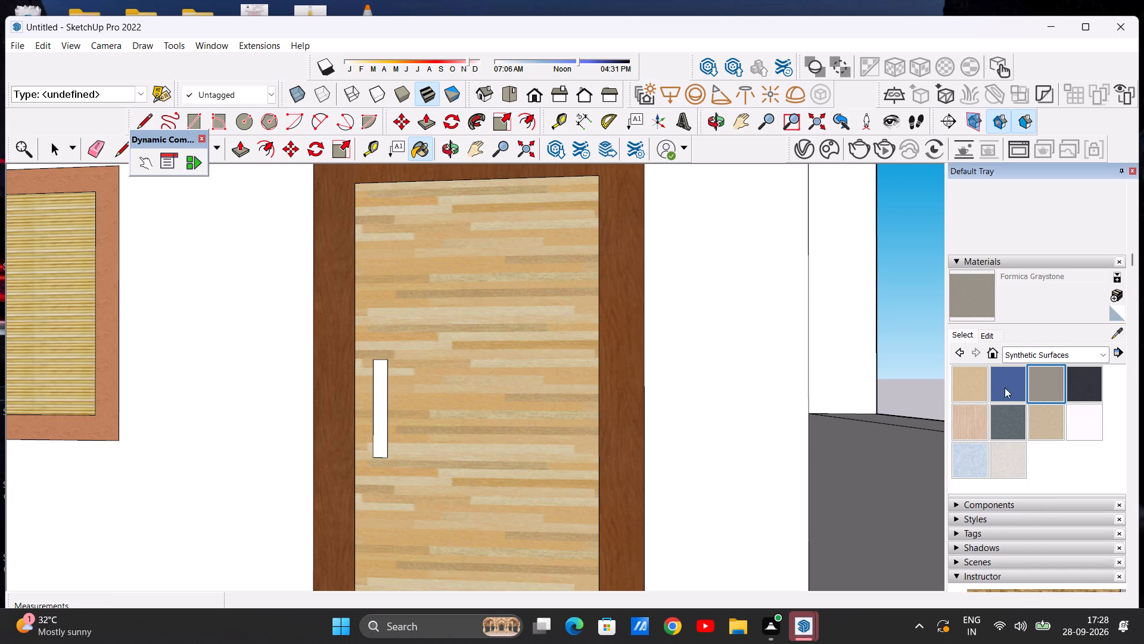
left_click(377, 385)
scroll(399, 391, "down", 4)
scroll(359, 424, "up", 2)
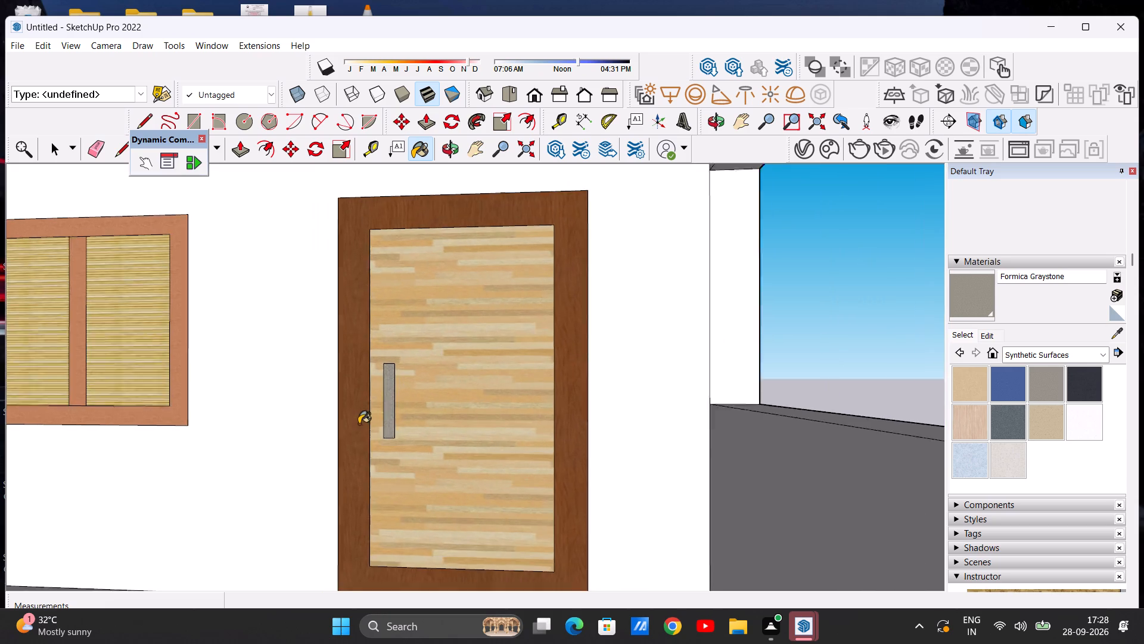
scroll(365, 423, "up", 5)
scroll(416, 397, "down", 20)
scroll(416, 397, "down", 3)
scroll(422, 386, "up", 6)
key("space")
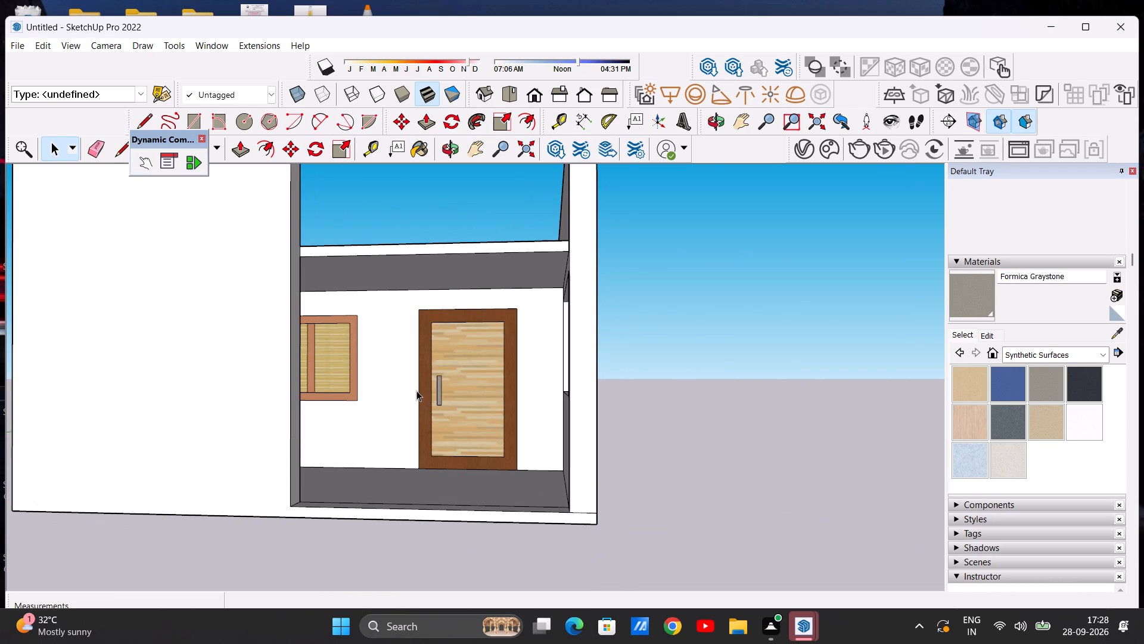
Examine the painted door and window and the building's front and side from near and far.
scroll(416, 391, "up", 6)
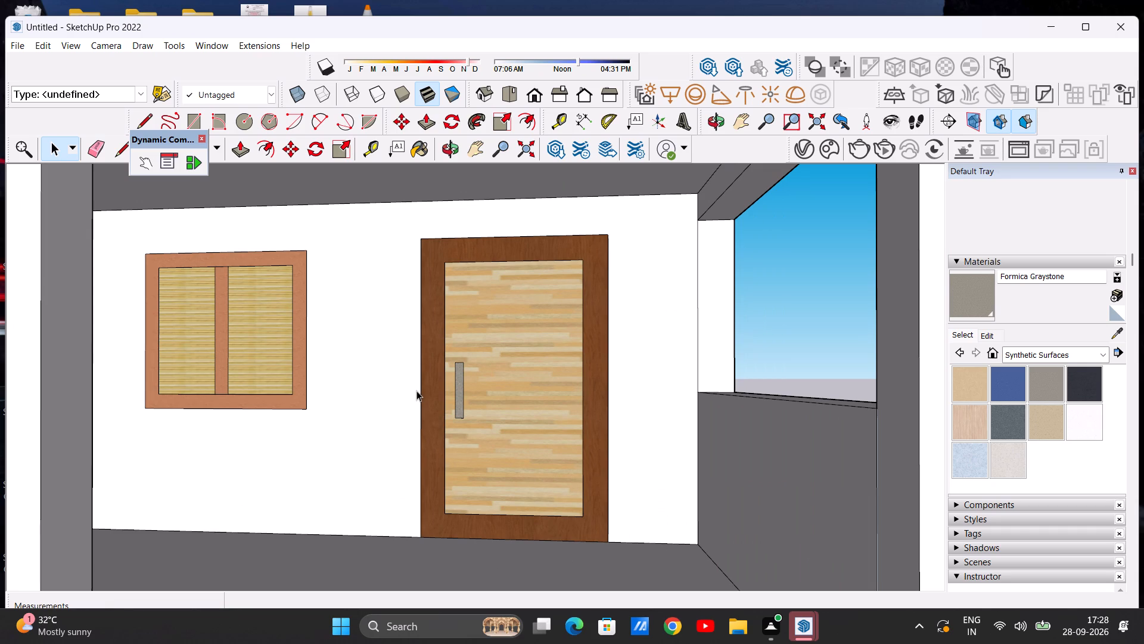
scroll(416, 391, "down", 3)
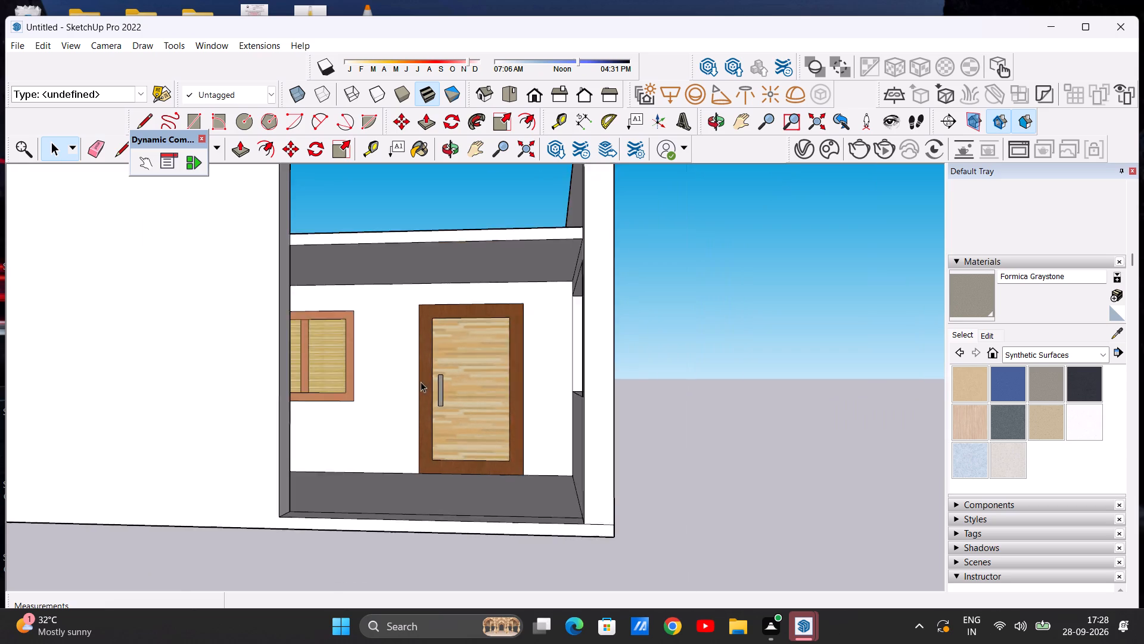
scroll(421, 382, "down", 10)
scroll(427, 350, "up", 8)
middle_click_drag(419, 349, 278, 390)
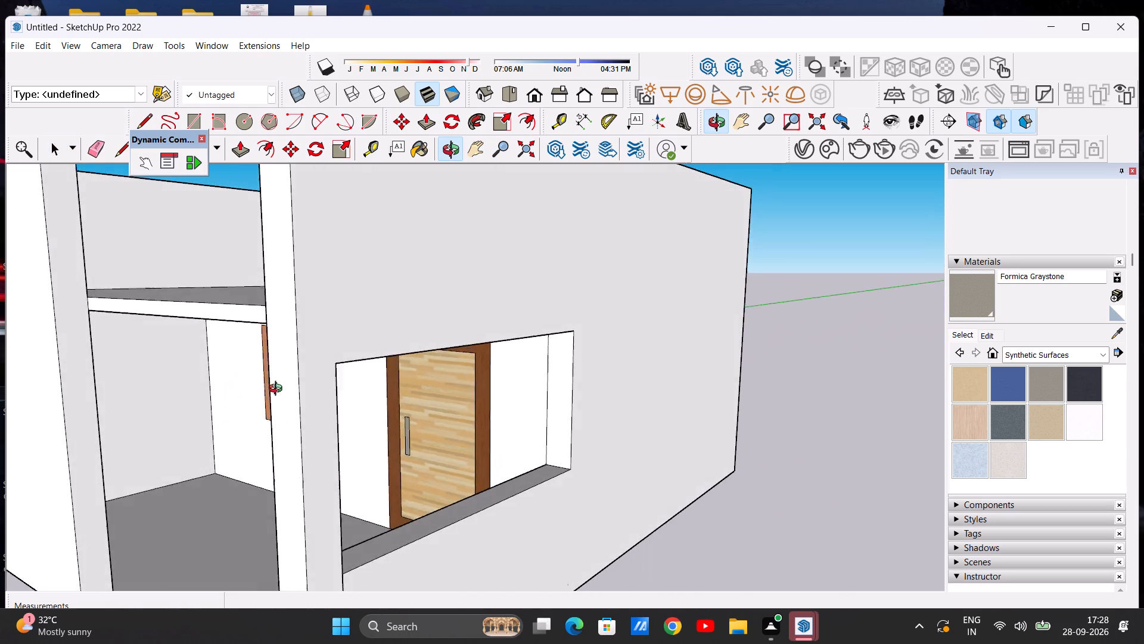
middle_click_drag(278, 390, 449, 360)
scroll(400, 388, "down", 12)
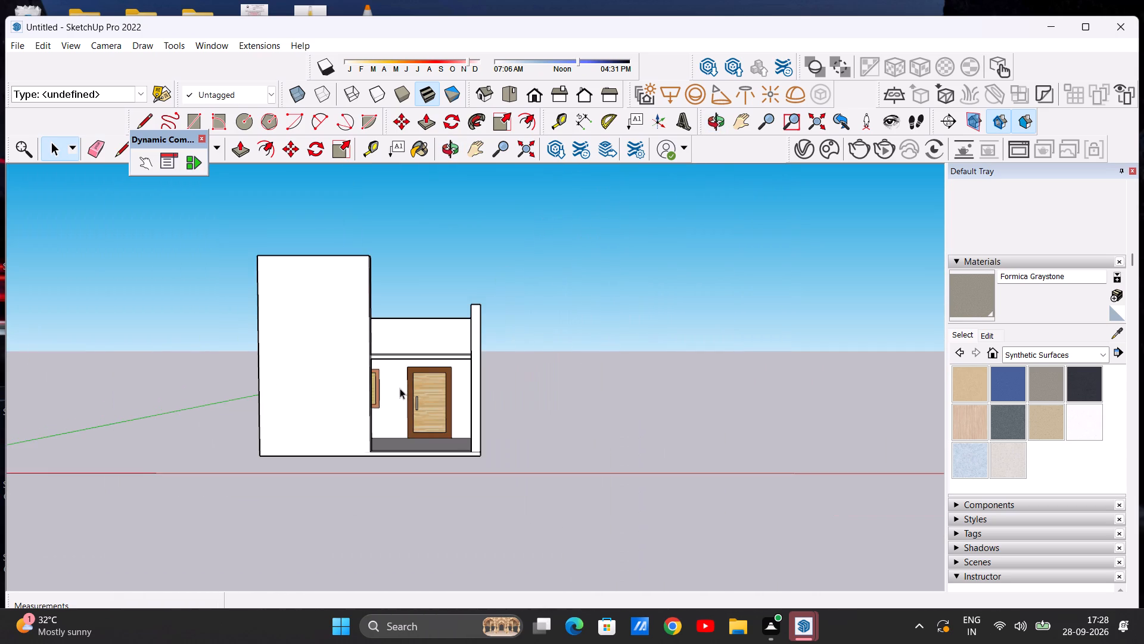
middle_click_drag(397, 388, 415, 415)
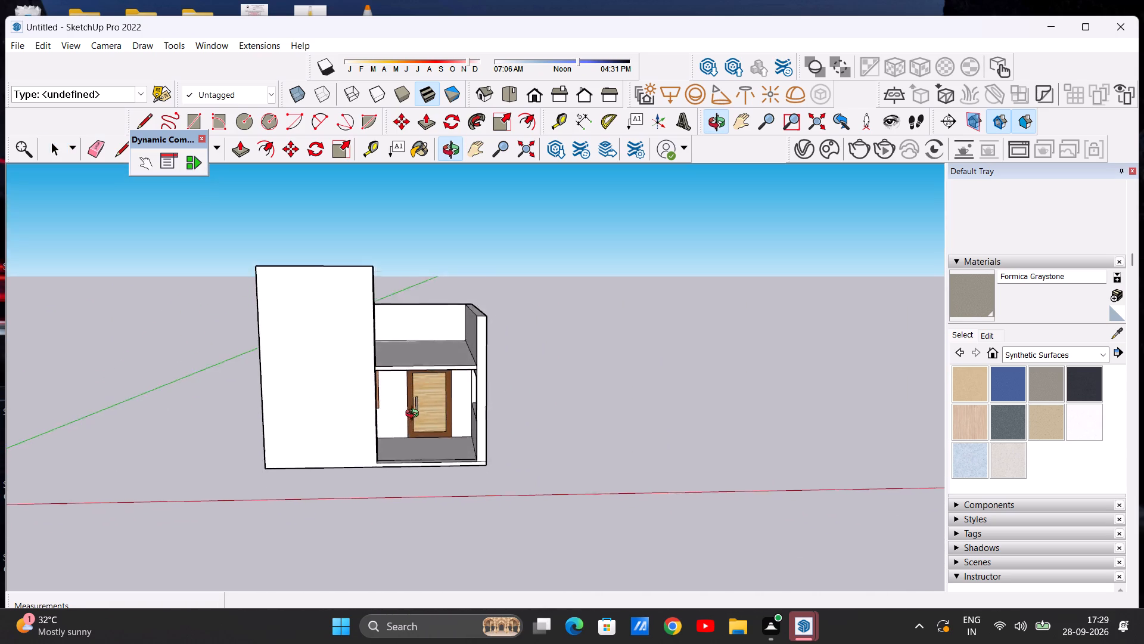
middle_click_drag(415, 415, 431, 391)
scroll(360, 398, "down", 3)
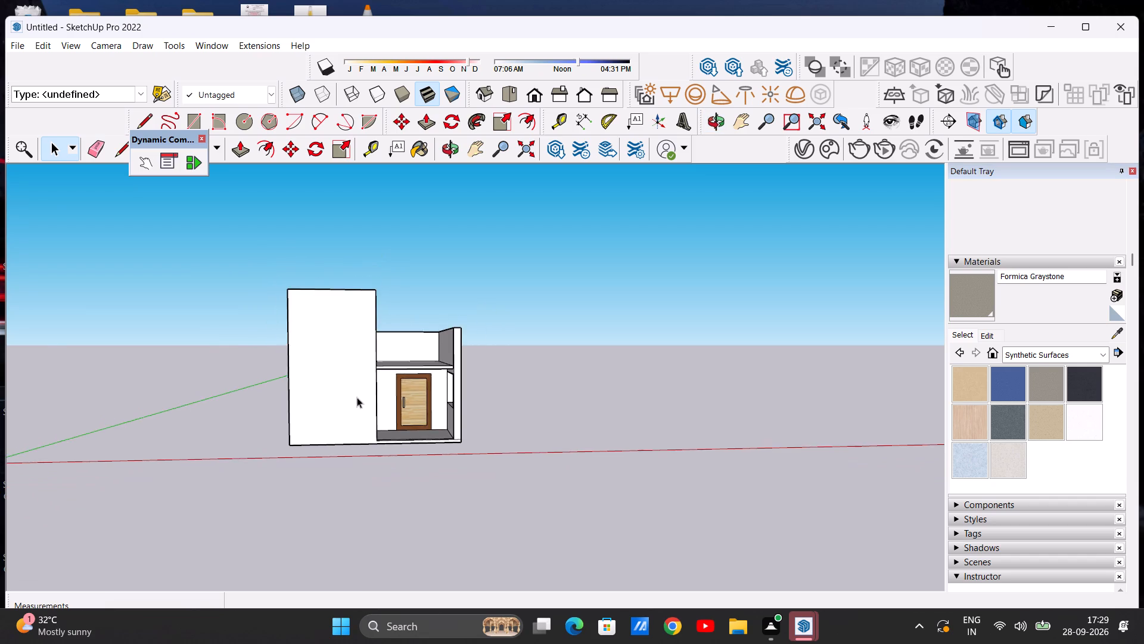
scroll(357, 397, "down", 2)
scroll(434, 367, "up", 11)
Push/Pull the upper slab's front edge outward by about 1' 9 7/16" between the tall front panel and the side wall.
middle_click_drag(424, 357, 449, 364)
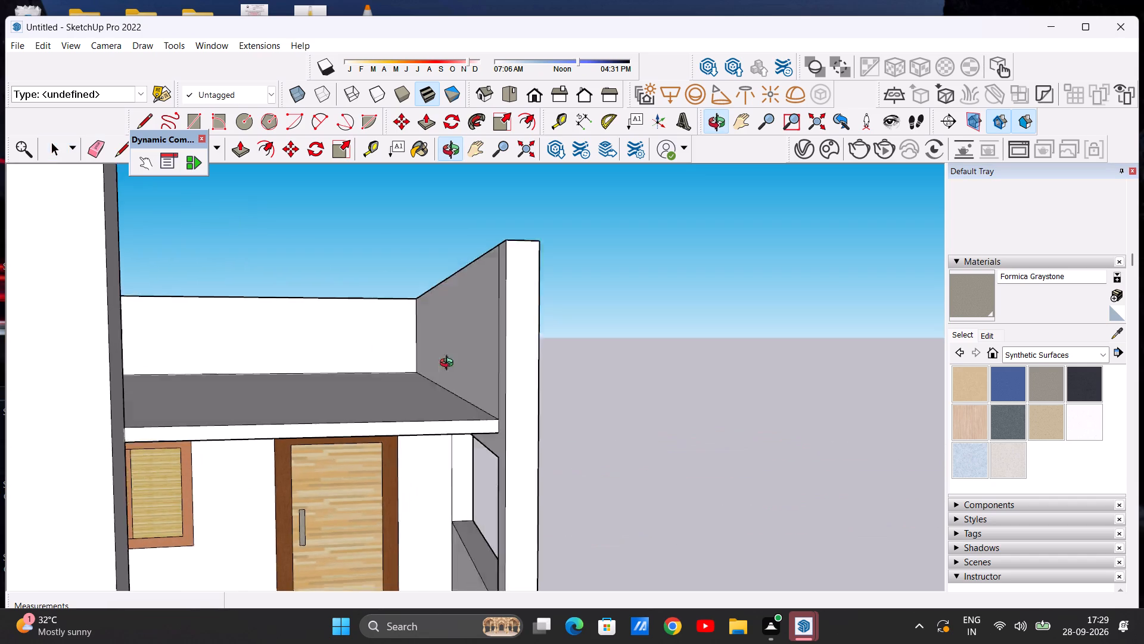
middle_click_drag(449, 364, 482, 413)
scroll(482, 413, "down", 1)
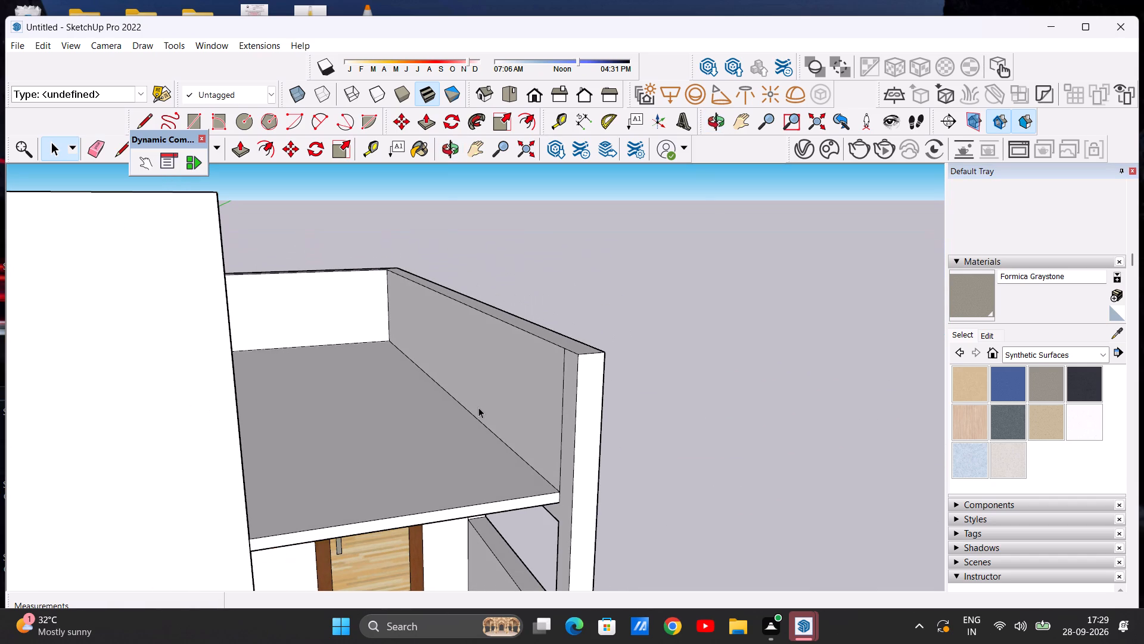
scroll(478, 402, "down", 2)
middle_click_drag(477, 469, 342, 506)
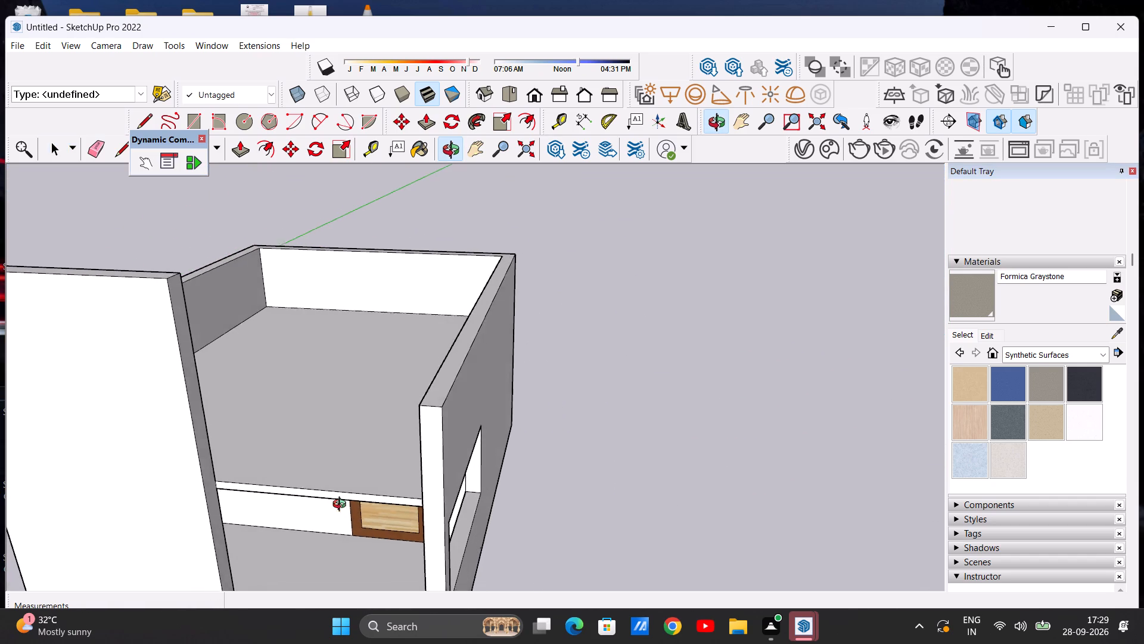
middle_click_drag(342, 506, 340, 506)
middle_click(319, 501)
scroll(264, 484, "up", 5)
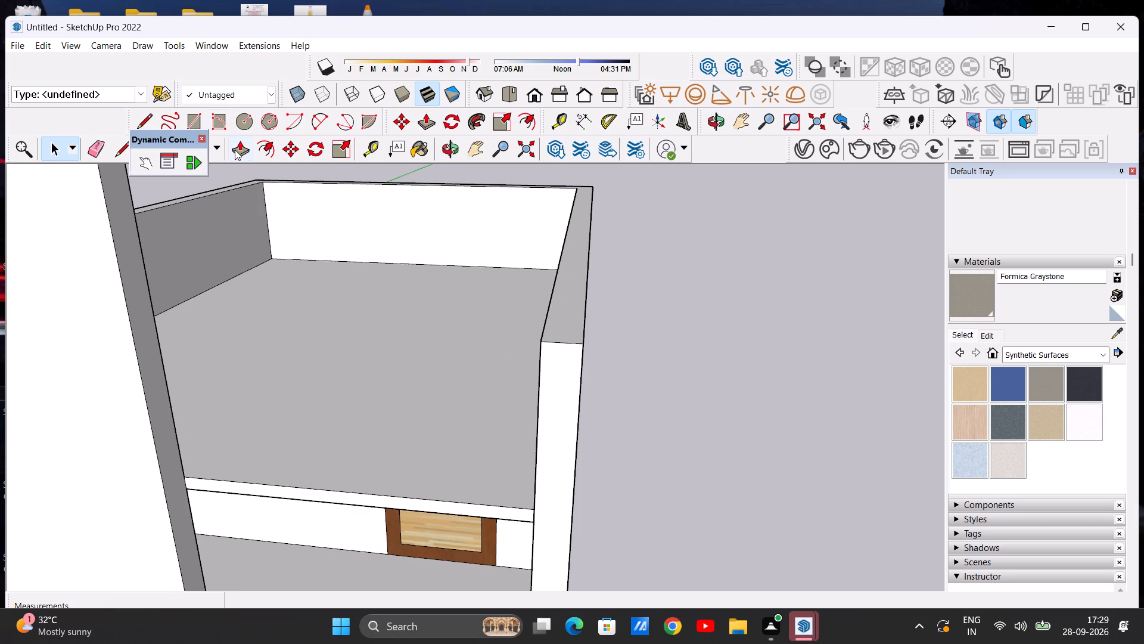
left_click(235, 150)
left_click(516, 513)
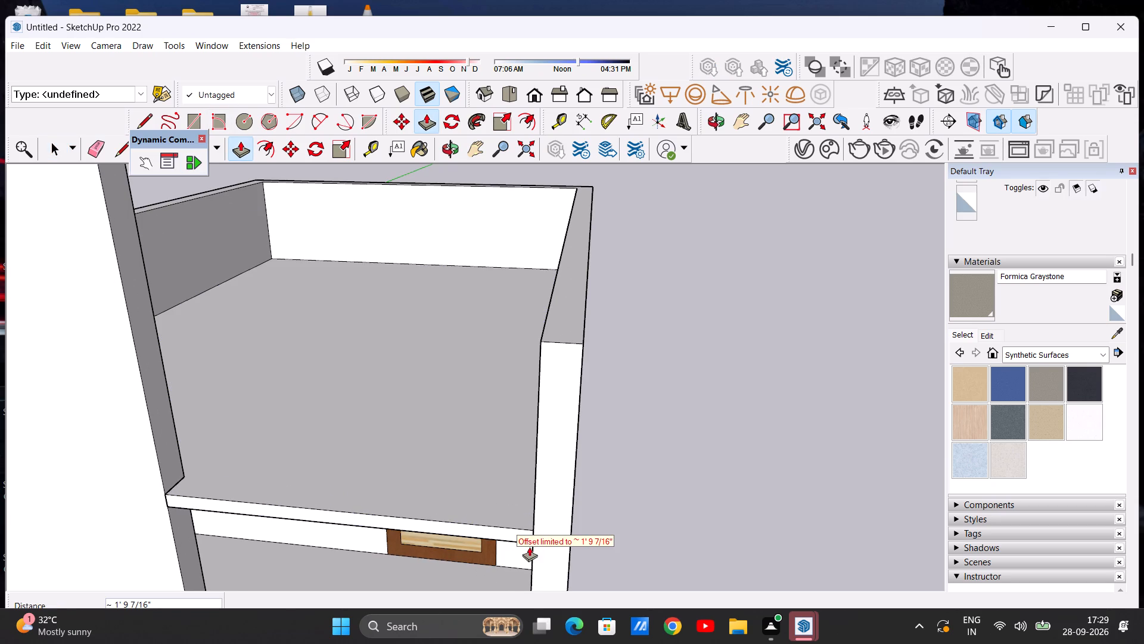
left_click(534, 530)
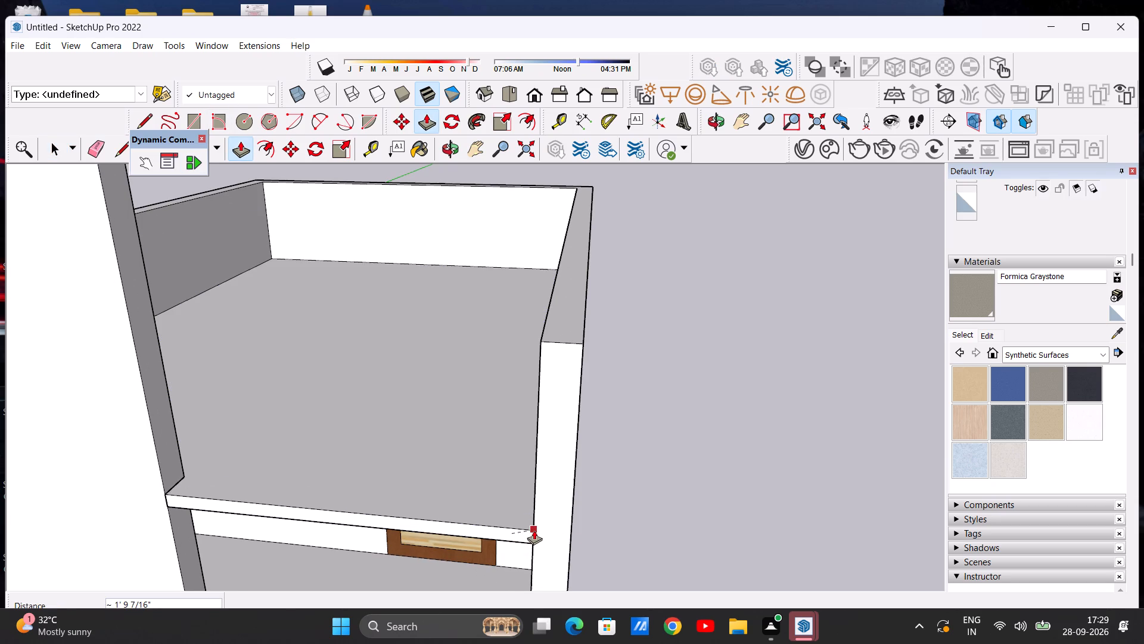
key("space")
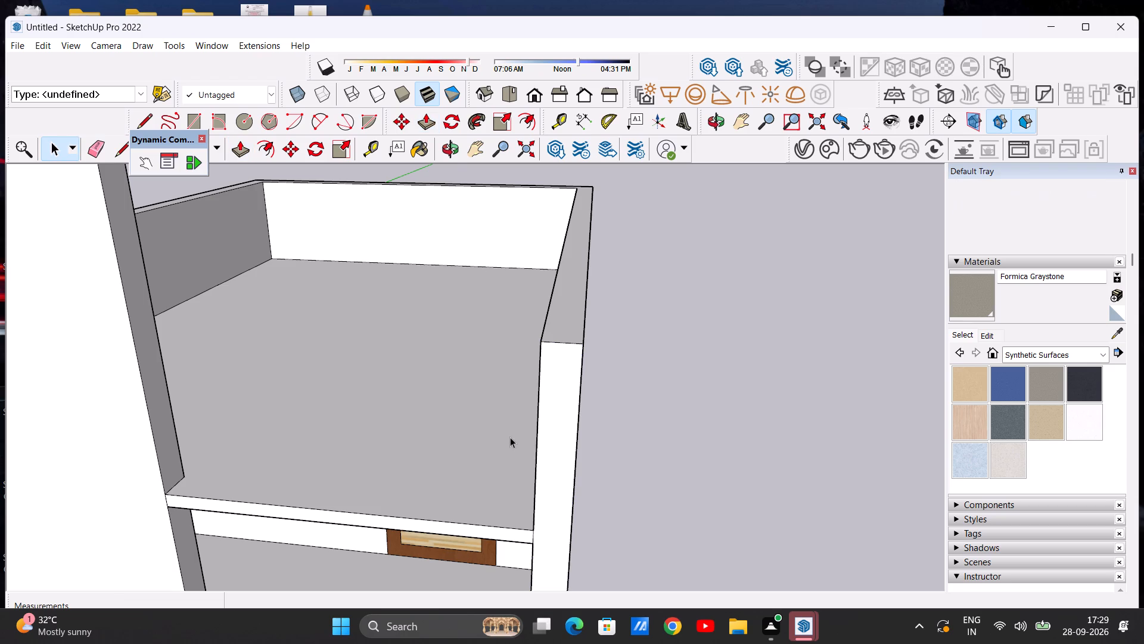
Examine the extended upper slab and its junction with the side wall from around the building.
scroll(490, 413, "down", 7)
middle_click_drag(483, 388, 120, 436)
middle_click_drag(127, 403, 151, 412)
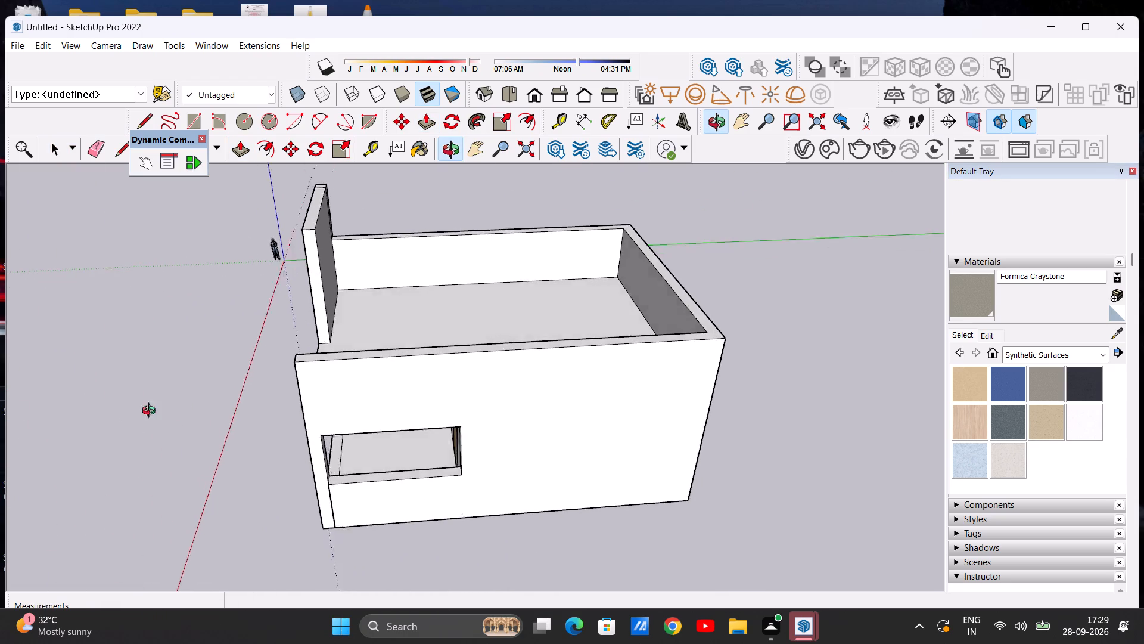
middle_click_drag(151, 412, 499, 349)
middle_click_drag(503, 366, 608, 379)
middle_click_drag(608, 379, 611, 427)
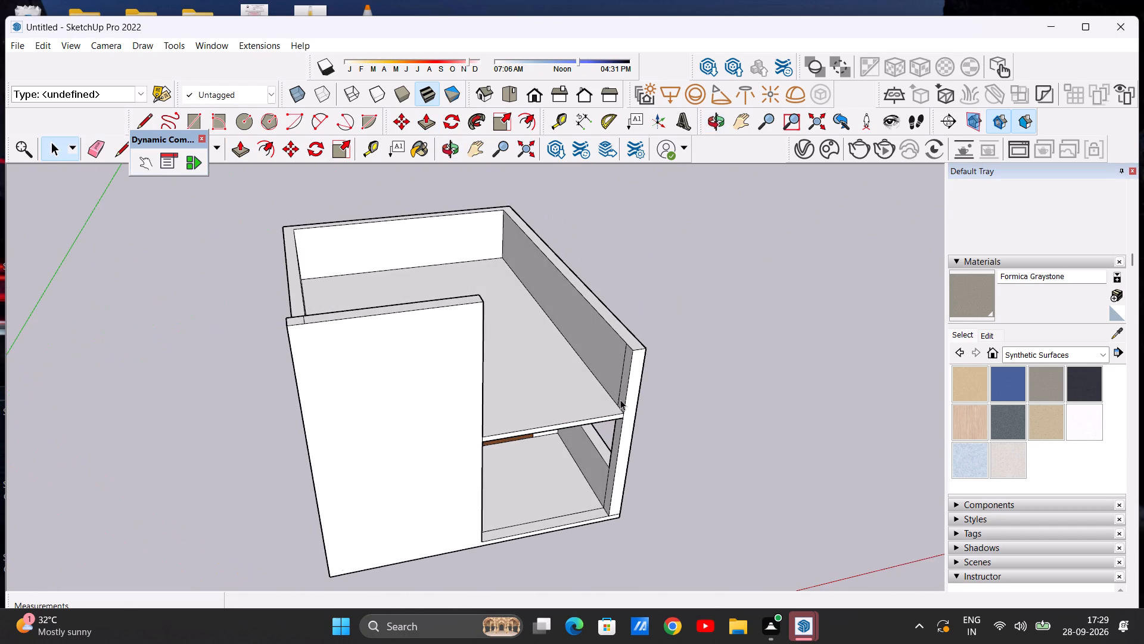
middle_click_drag(620, 396, 615, 377)
scroll(622, 358, "up", 4)
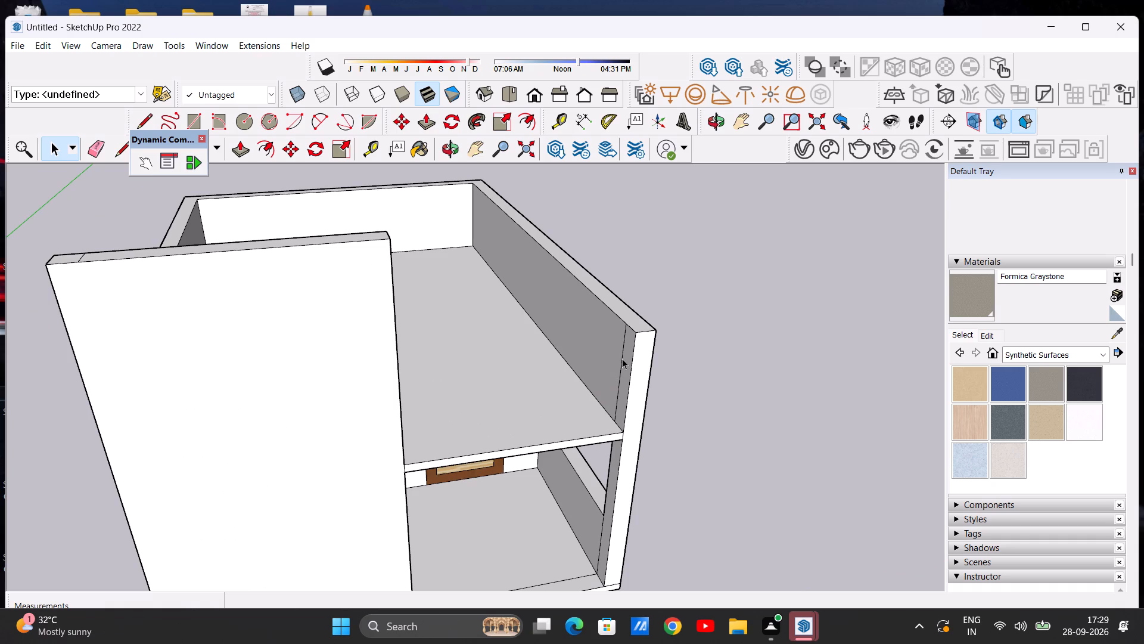
Examine the upper level's open front between the tall front panel and the side wall from several angles.
scroll(621, 358, "down", 3)
middle_click_drag(618, 391, 543, 343)
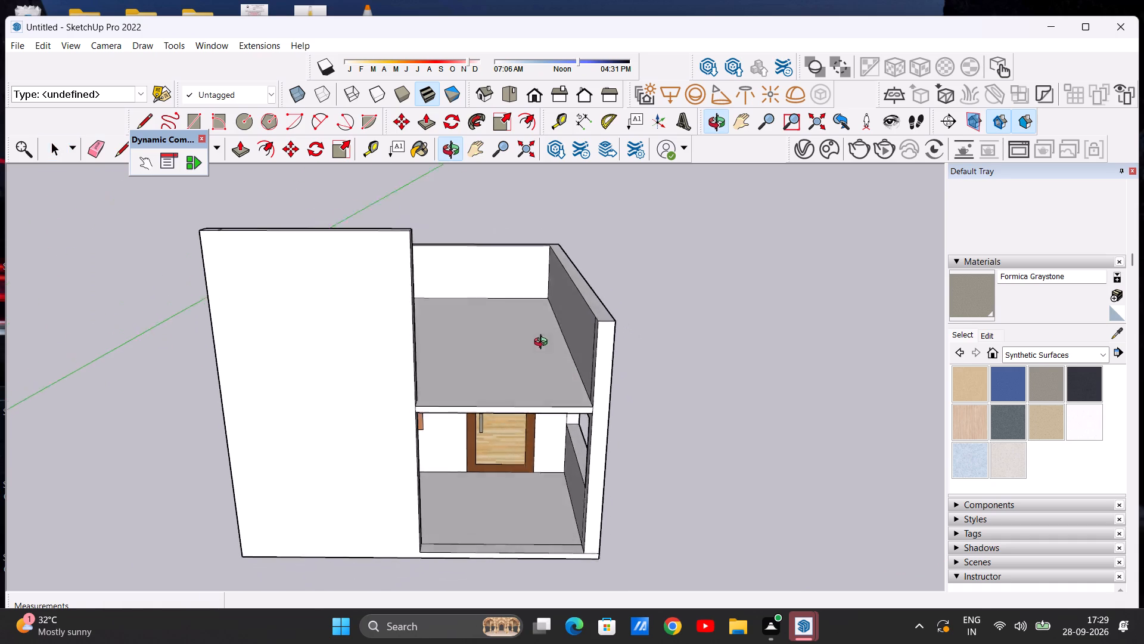
middle_click_drag(543, 343, 554, 354)
scroll(568, 364, "up", 1)
middle_click_drag(576, 374, 580, 376)
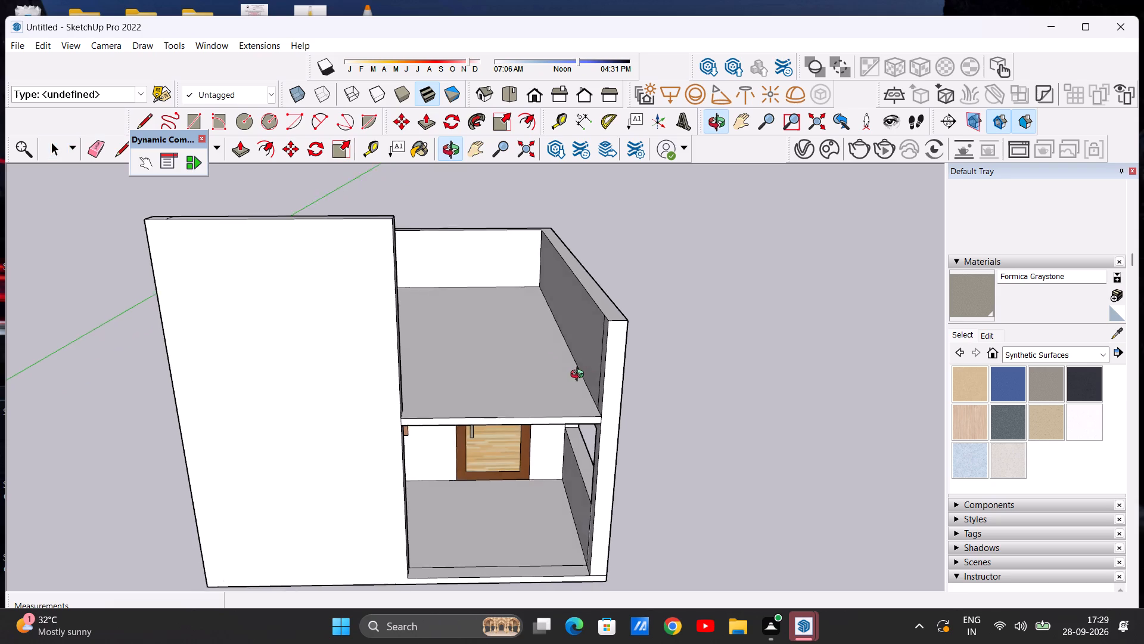
middle_click_drag(580, 376, 556, 349)
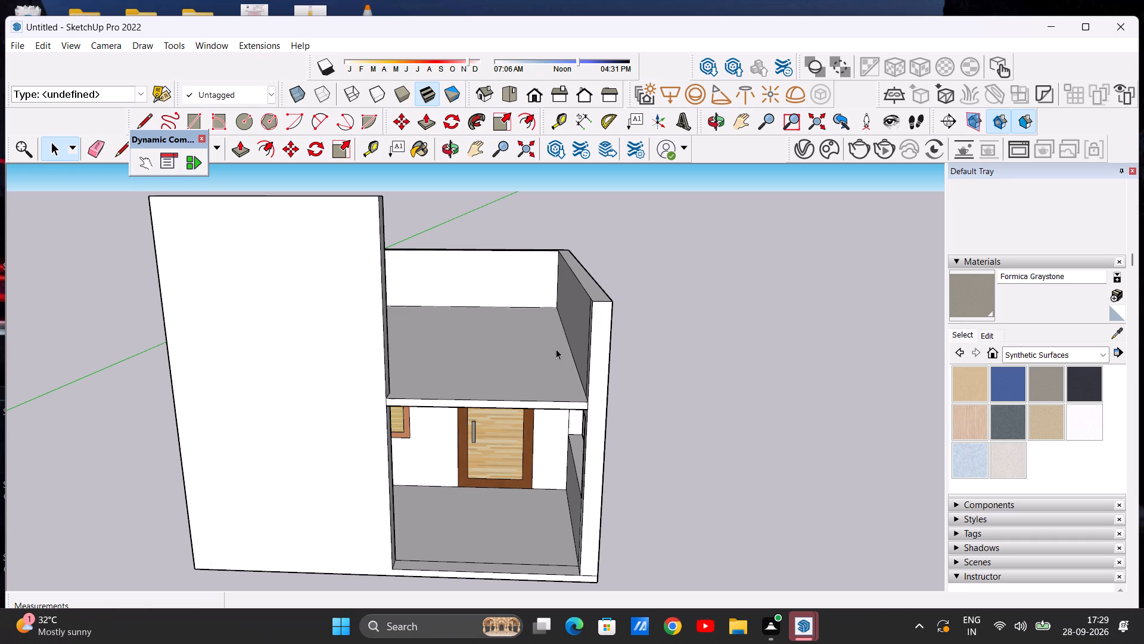
middle_click_drag(521, 386, 529, 419)
scroll(529, 419, "up", 3)
scroll(529, 419, "down", 2)
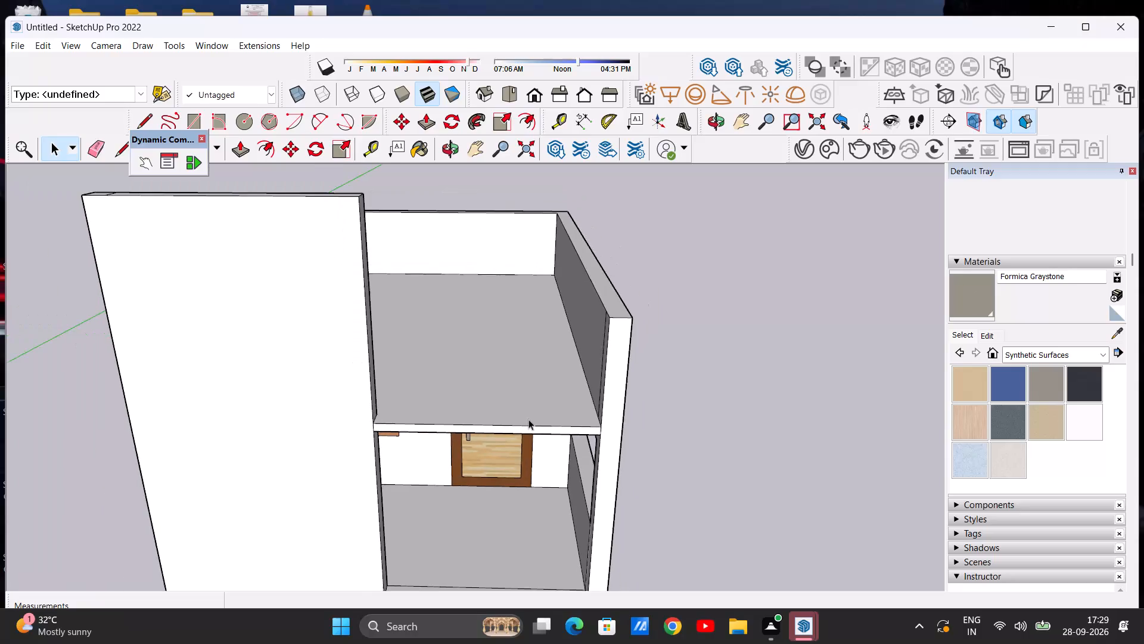
scroll(550, 408, "up", 3)
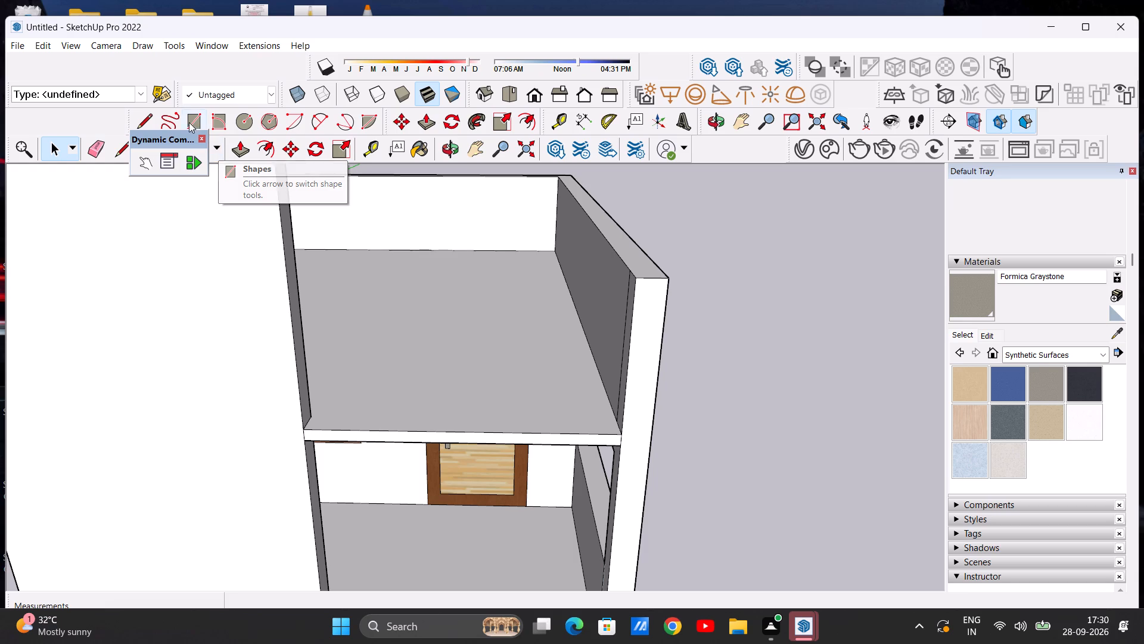
Draw a line about 1' 9 7/16" long across the narrow front strip of the upper side wall's inner face, just below its top.
left_click(142, 120)
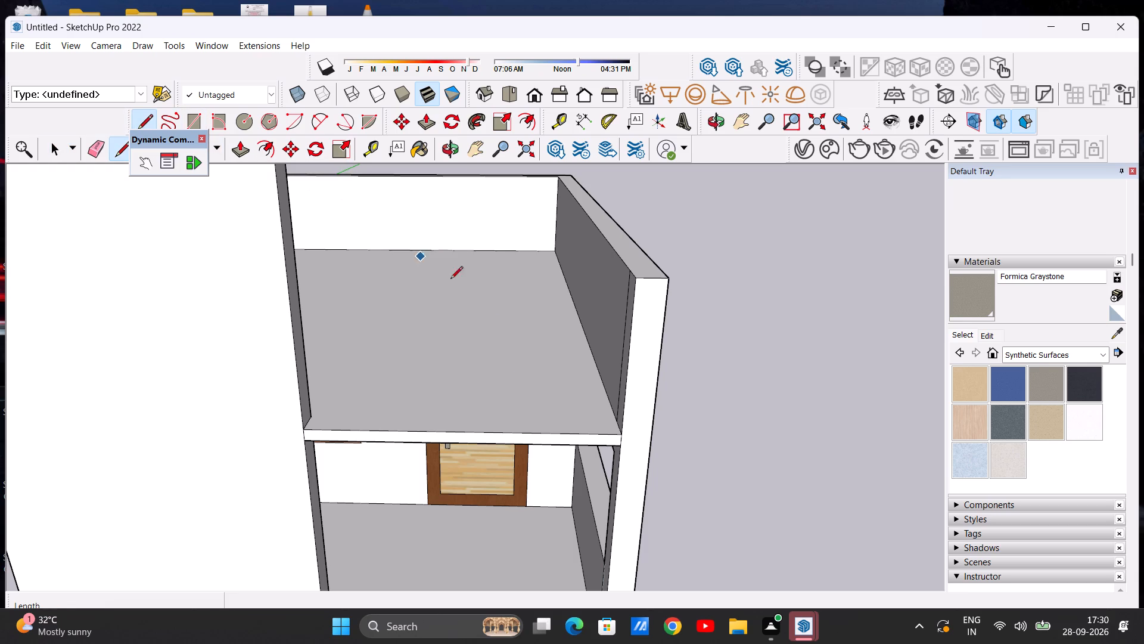
scroll(549, 321, "up", 1)
middle_click_drag(549, 321, 612, 292)
scroll(688, 227, "up", 6)
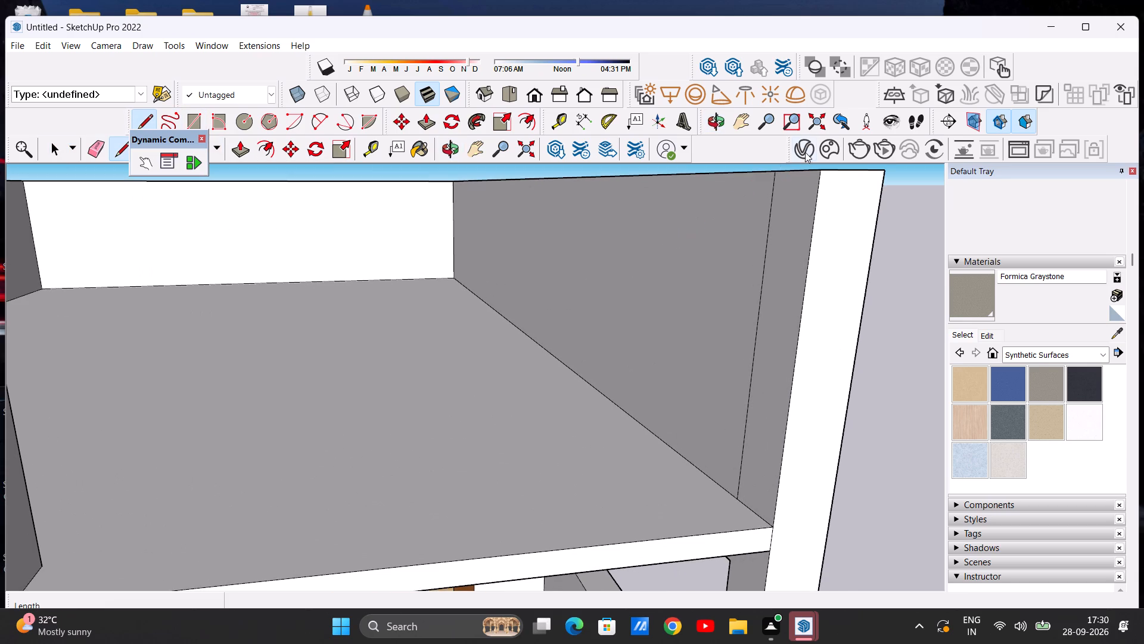
left_click(772, 191)
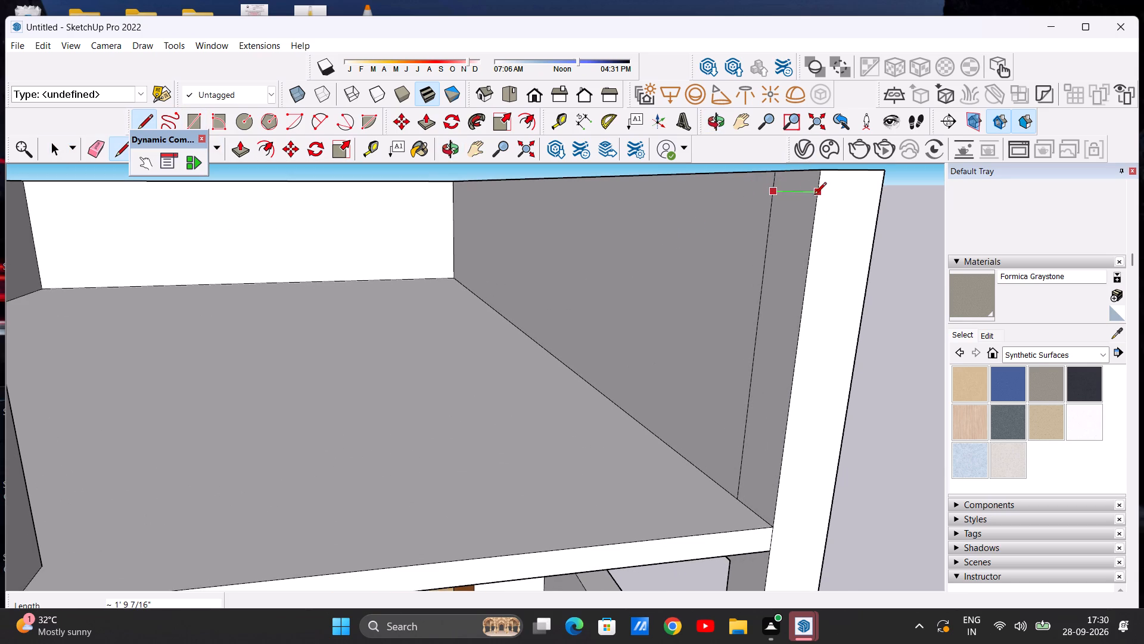
left_click(814, 196)
key("space")
Push/Pull the small top face of the side wall's front strip about 19' 3" across to the tall front panel, forming a beam.
scroll(708, 280, "down", 6)
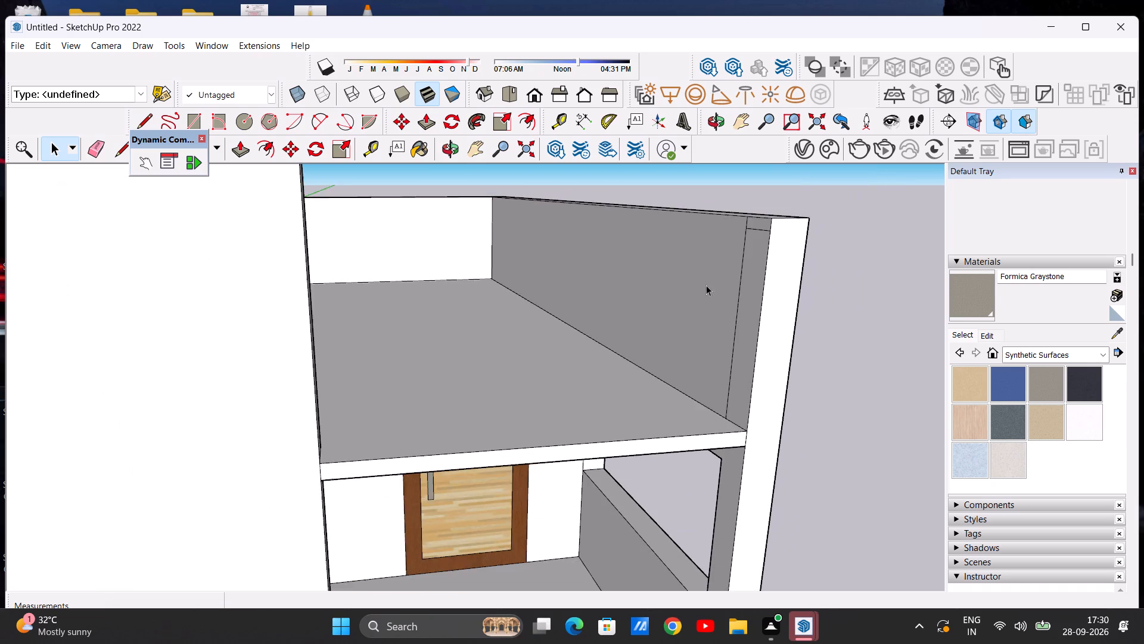
middle_click(705, 285)
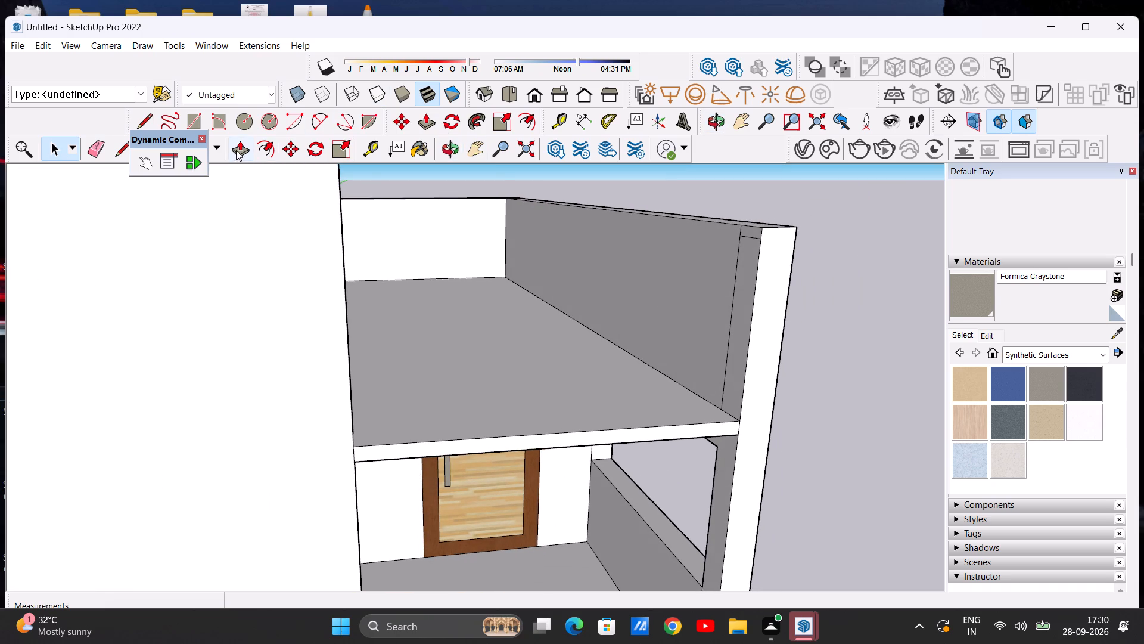
left_click(236, 149)
scroll(763, 226, "up", 4)
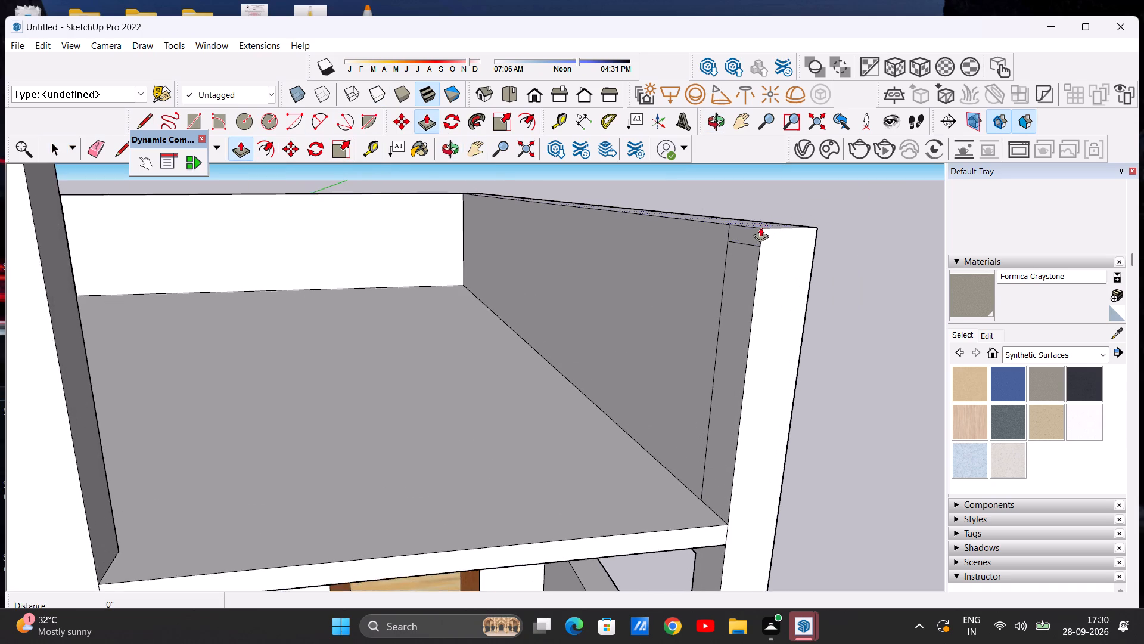
scroll(760, 227, "up", 2)
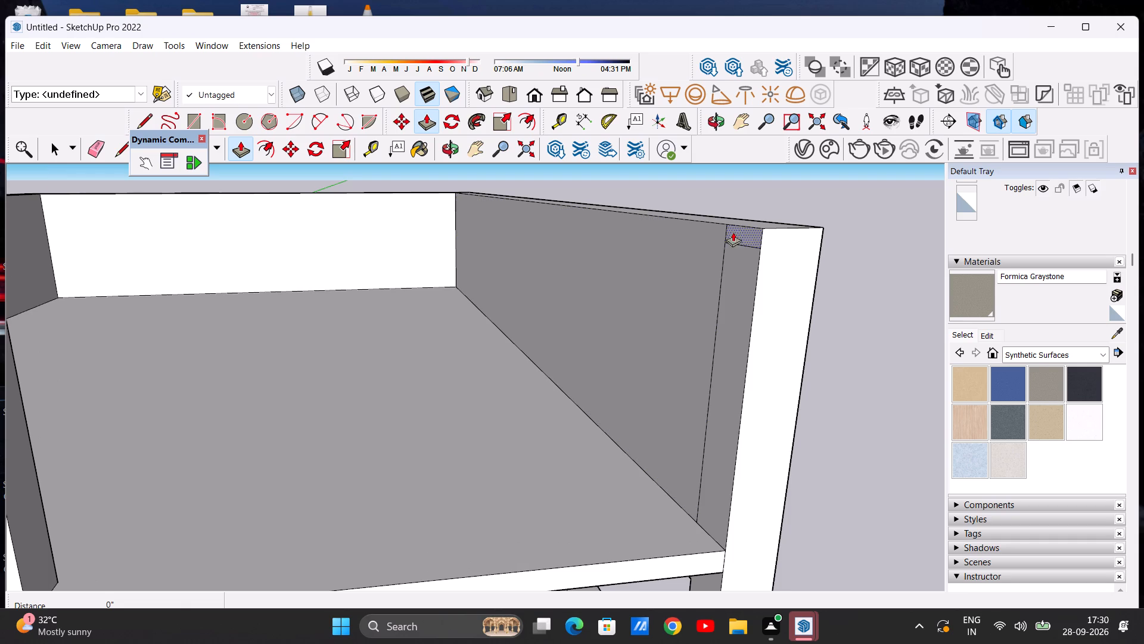
left_click(748, 230)
scroll(677, 241, "down", 8)
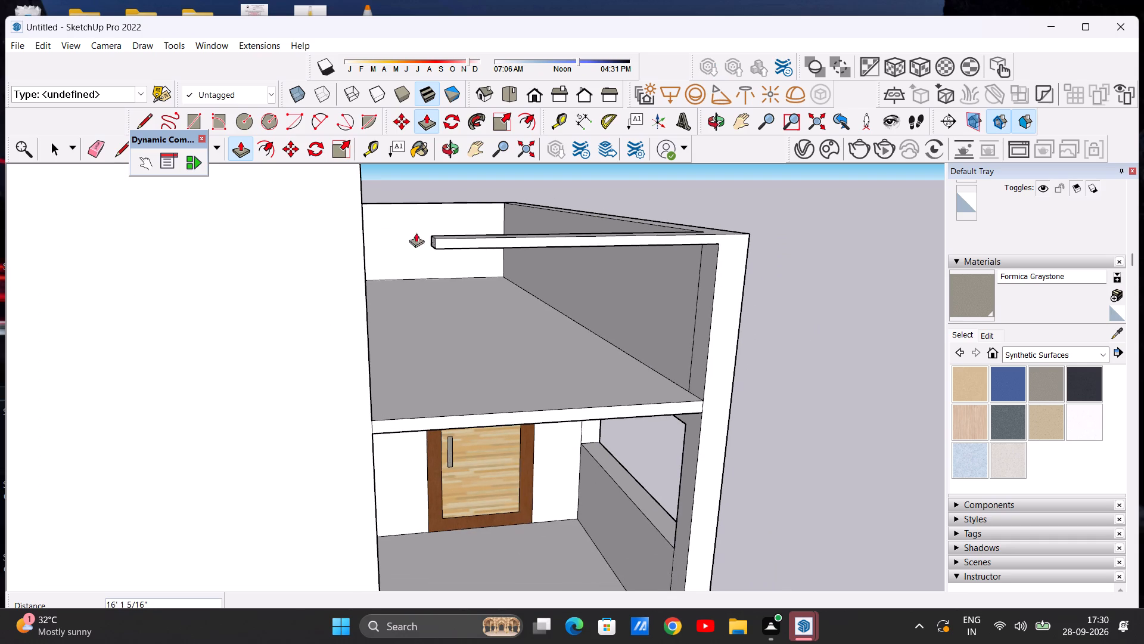
left_click(363, 234)
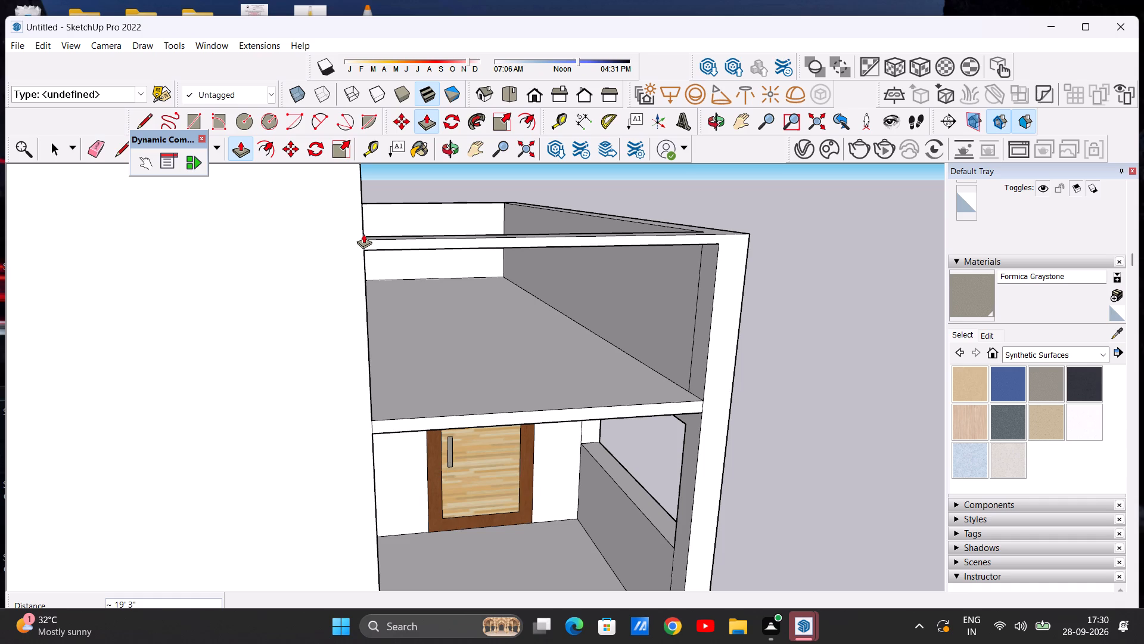
key("space")
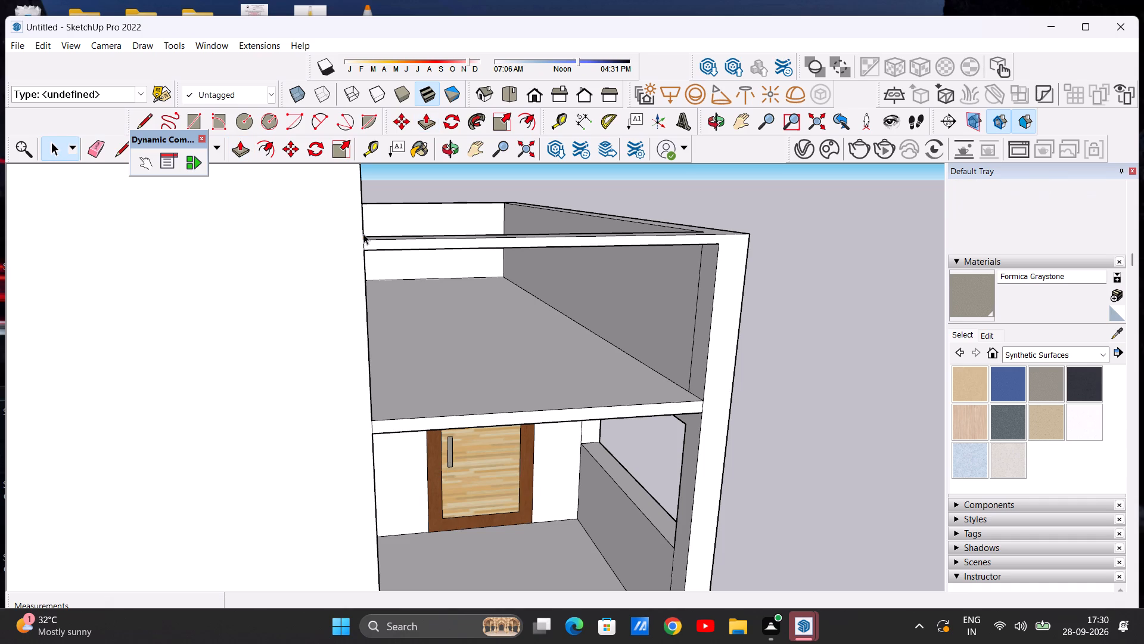
Examine the top front beam and its junctions with the tall front panel and side wall from near and far.
scroll(363, 234, "down", 7)
middle_click_drag(402, 240, 284, 319)
scroll(298, 293, "up", 13)
scroll(309, 273, "down", 5)
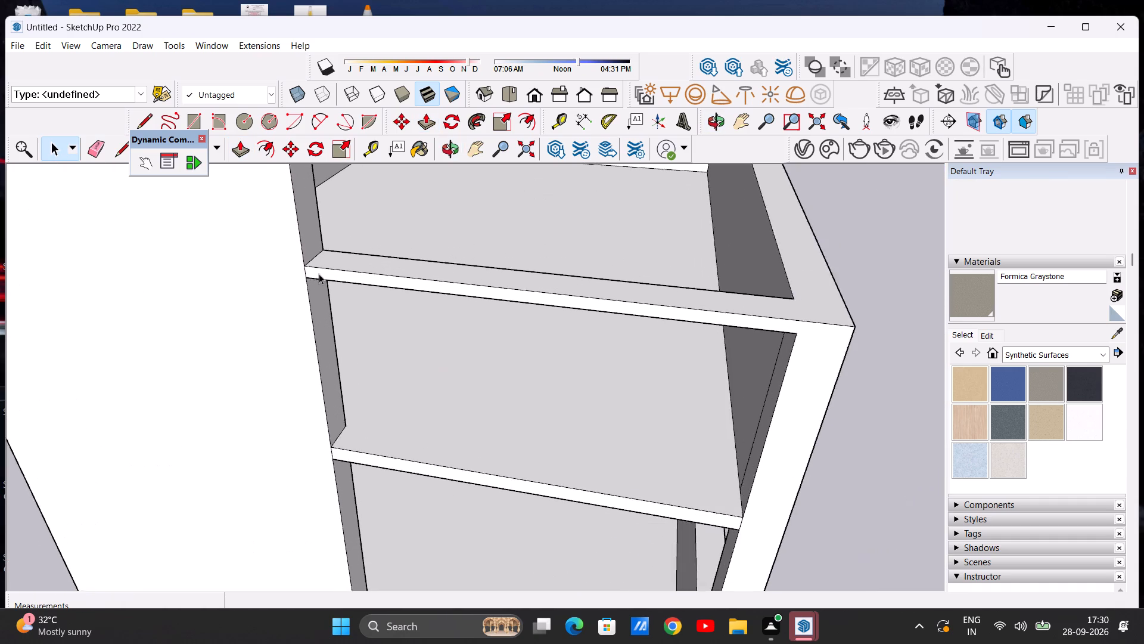
scroll(319, 274, "down", 3)
middle_click_drag(391, 330, 479, 259)
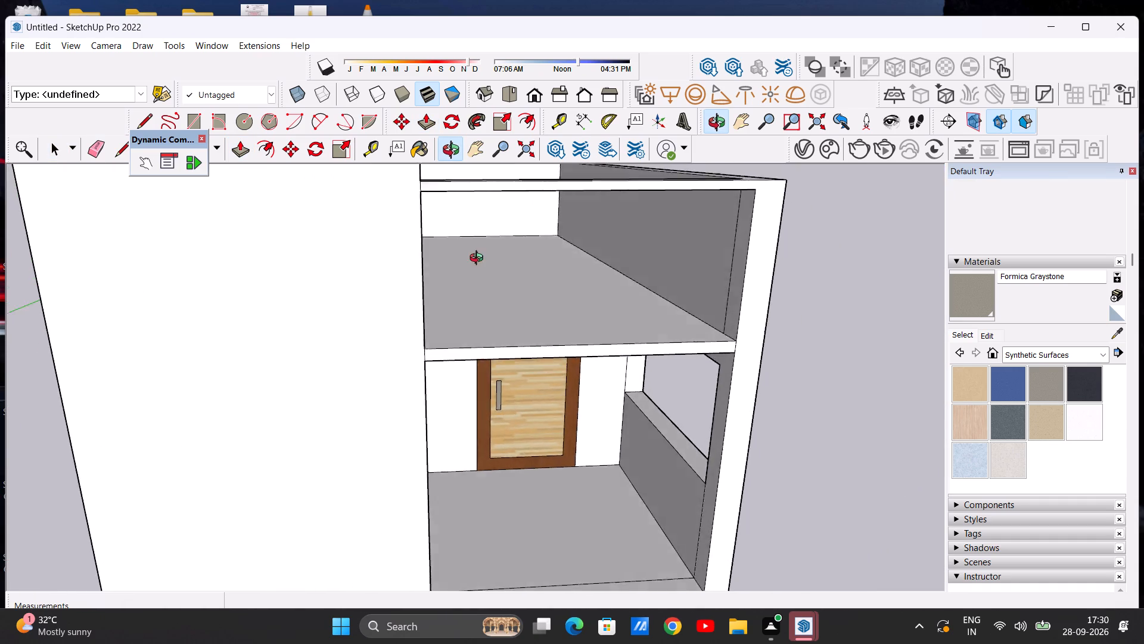
middle_click_drag(479, 259, 409, 244)
scroll(439, 265, "down", 8)
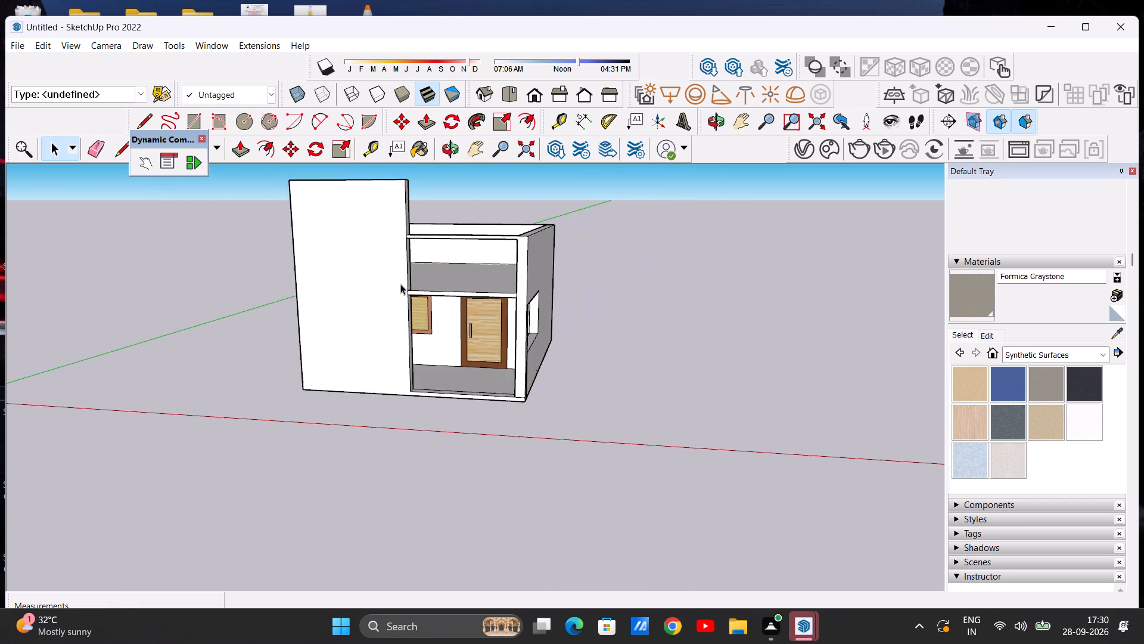
middle_click_drag(388, 290, 422, 273)
scroll(461, 247, "up", 3)
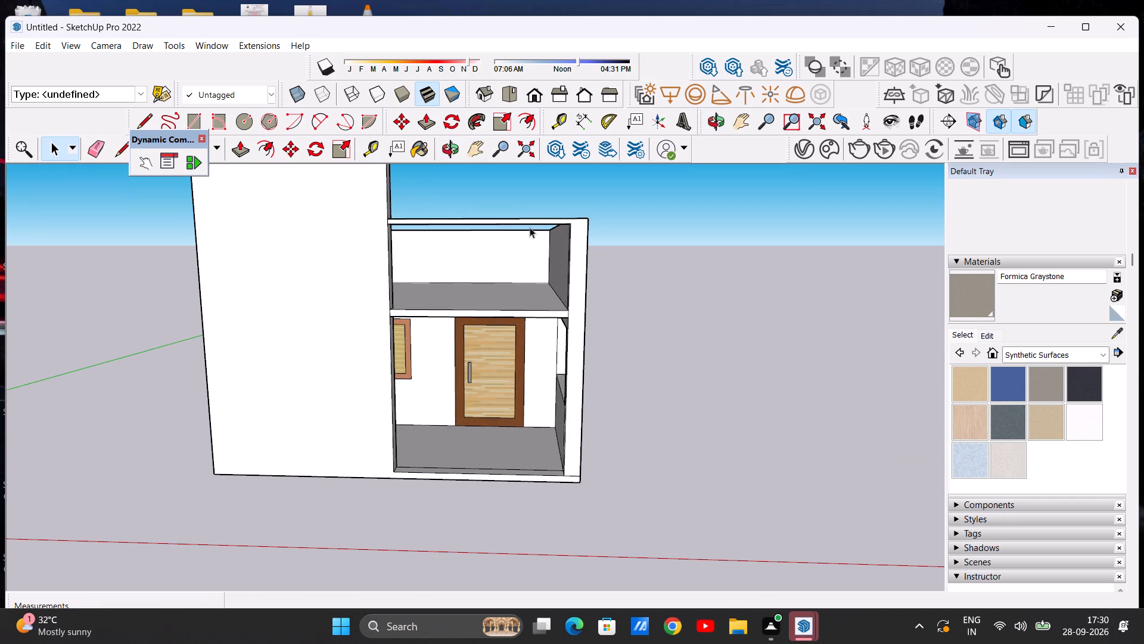
scroll(589, 267, "up", 1)
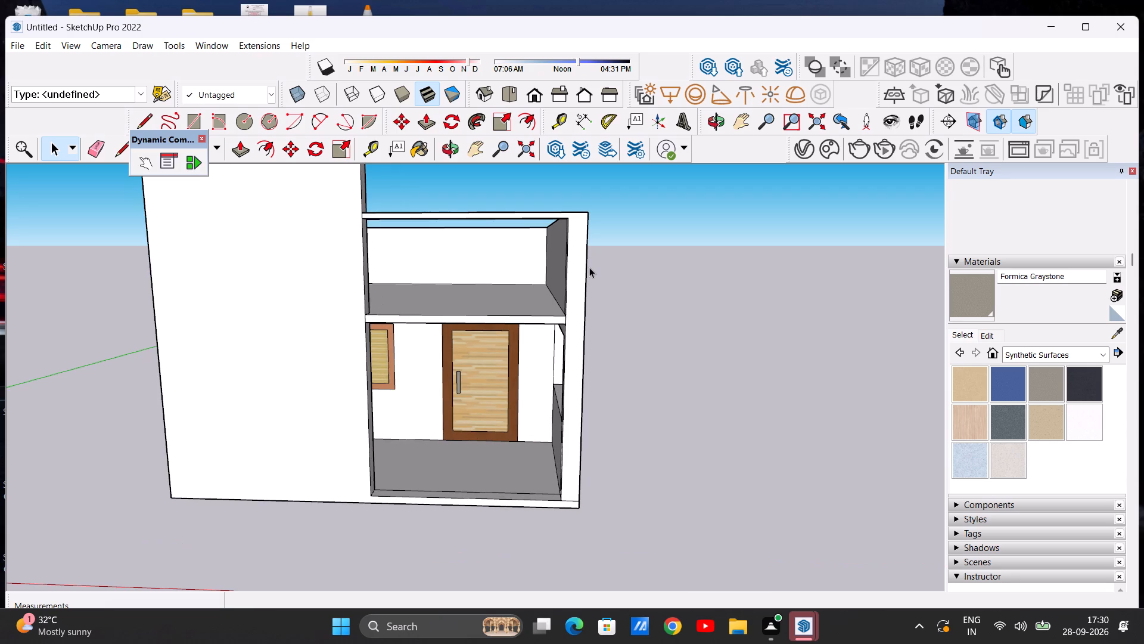
middle_click_drag(540, 295, 569, 302)
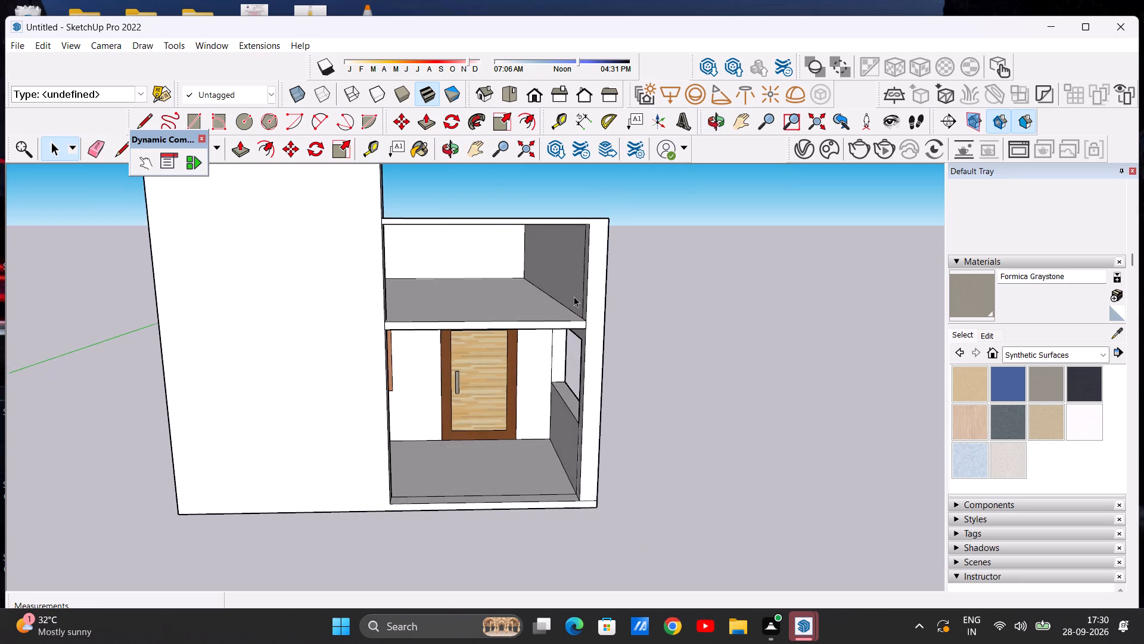
Push/Pull the side wall's inner front strip between the upper slab and top beam about 1' 2 11/16" into the opening.
scroll(574, 296, "up", 3)
left_click(242, 147)
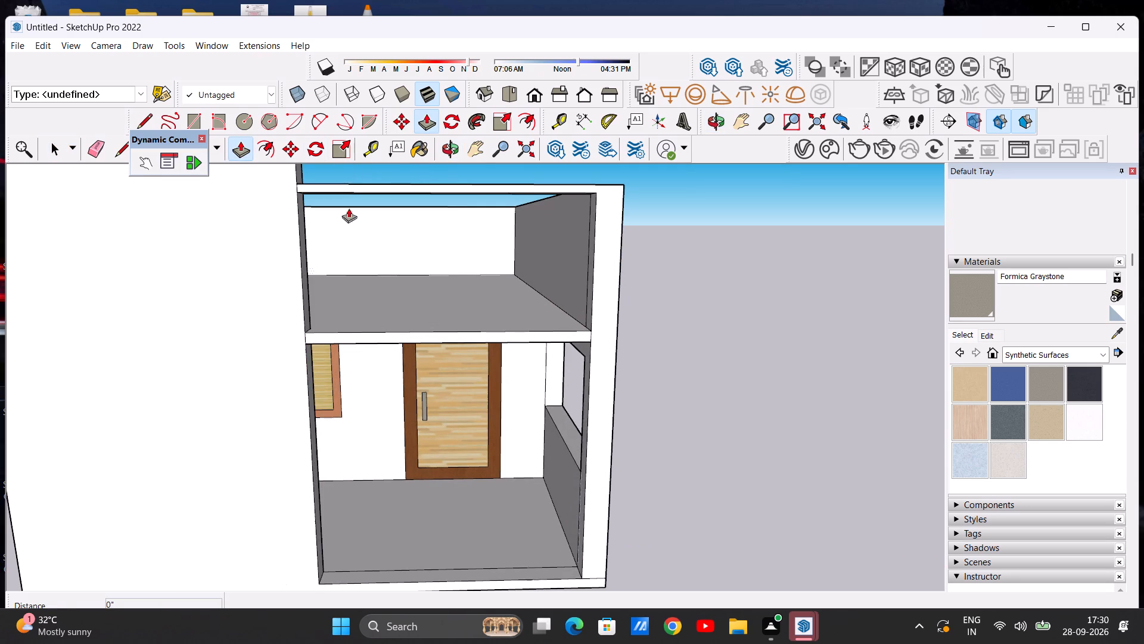
scroll(458, 224, "up", 4)
scroll(496, 225, "down", 4)
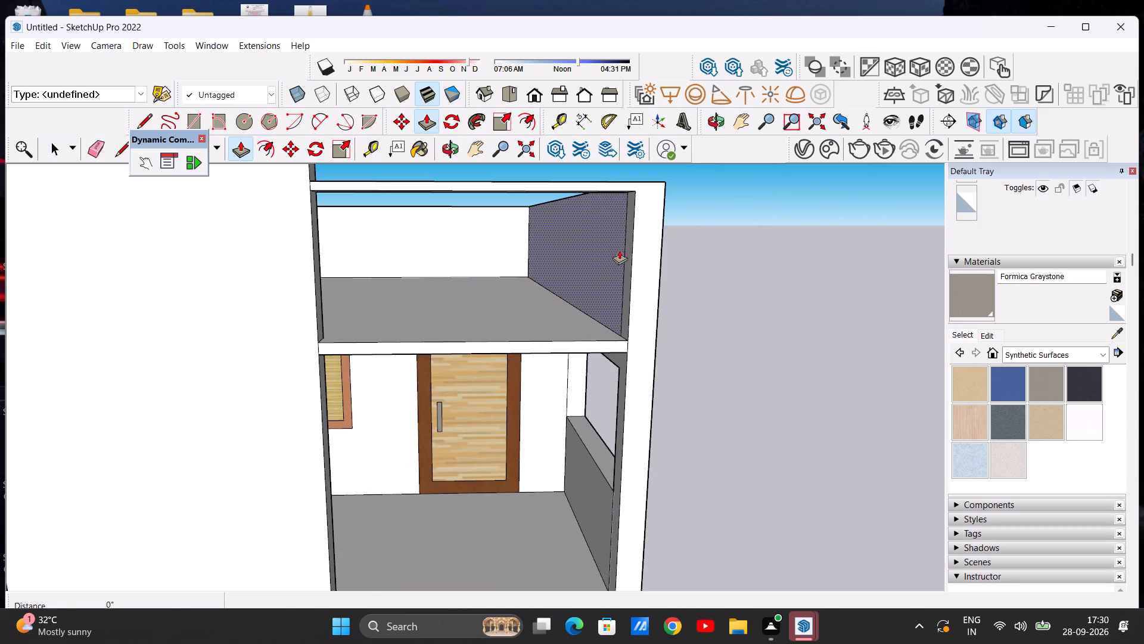
left_click(630, 244)
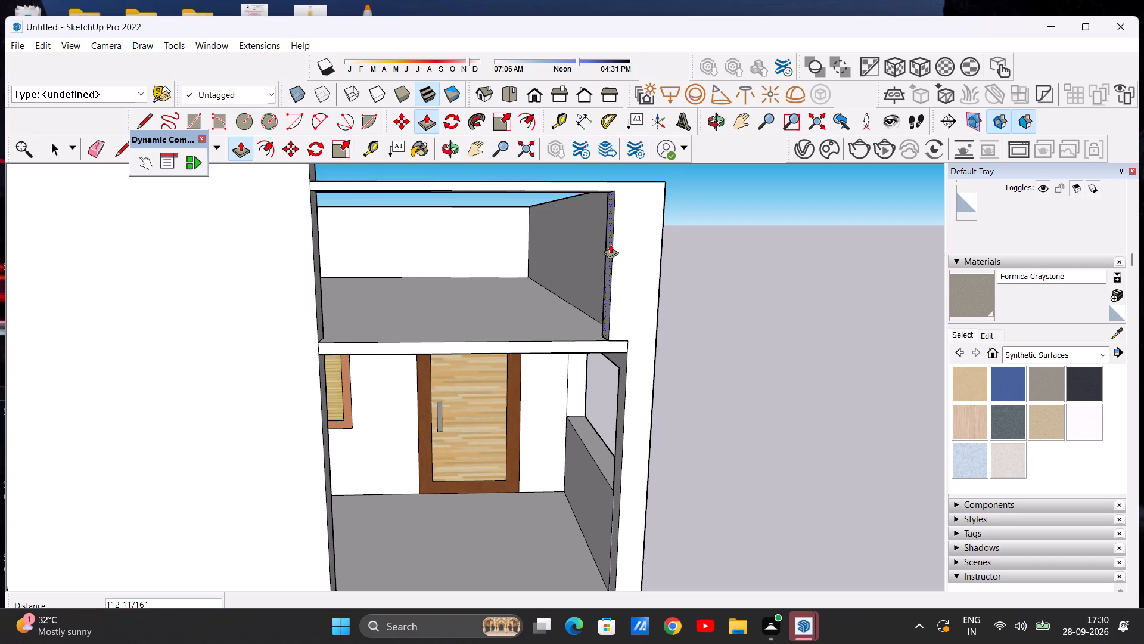
left_click(610, 244)
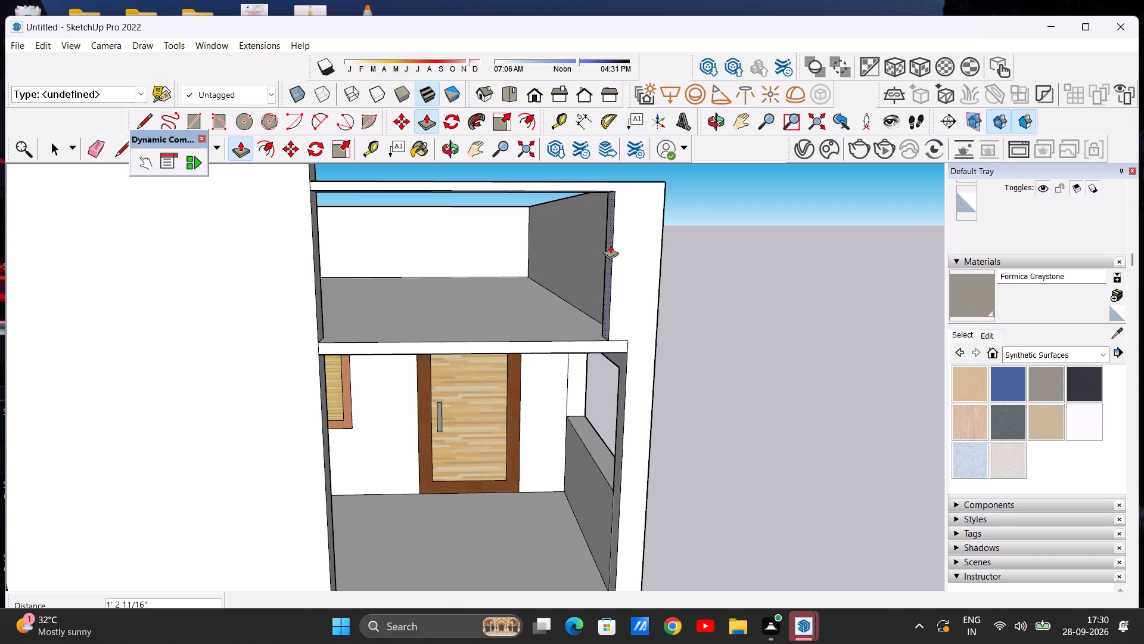
key("space")
Examine the upper level's front frame, with its top beam and thickened side post, from the front and from above.
scroll(602, 252, "down", 1)
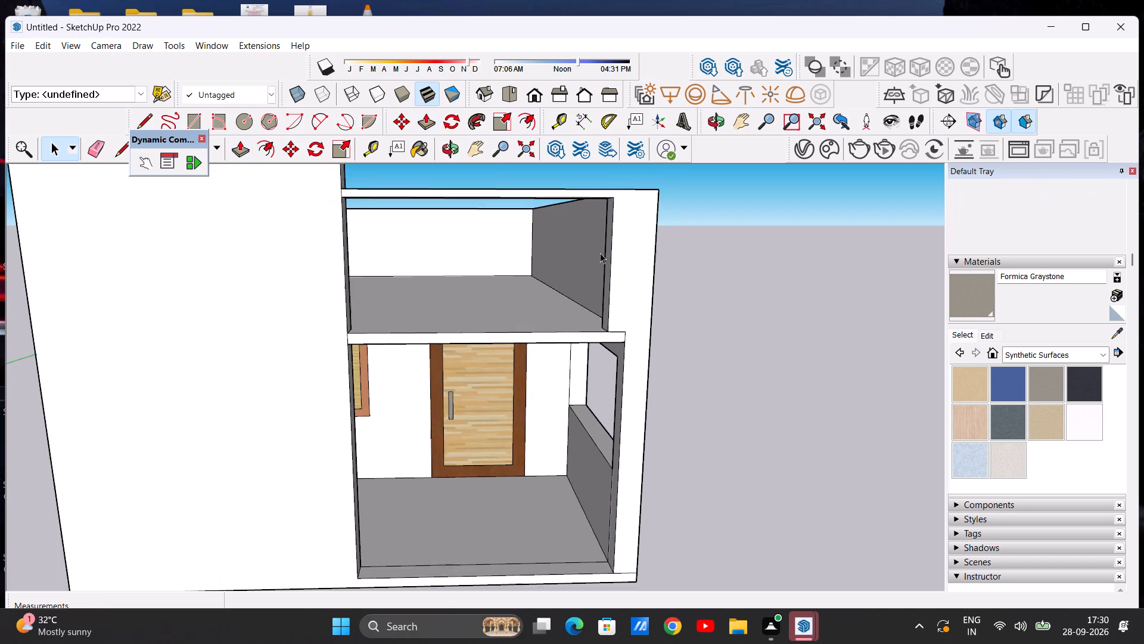
scroll(600, 253, "down", 2)
middle_click_drag(587, 278, 569, 262)
scroll(578, 249, "down", 1)
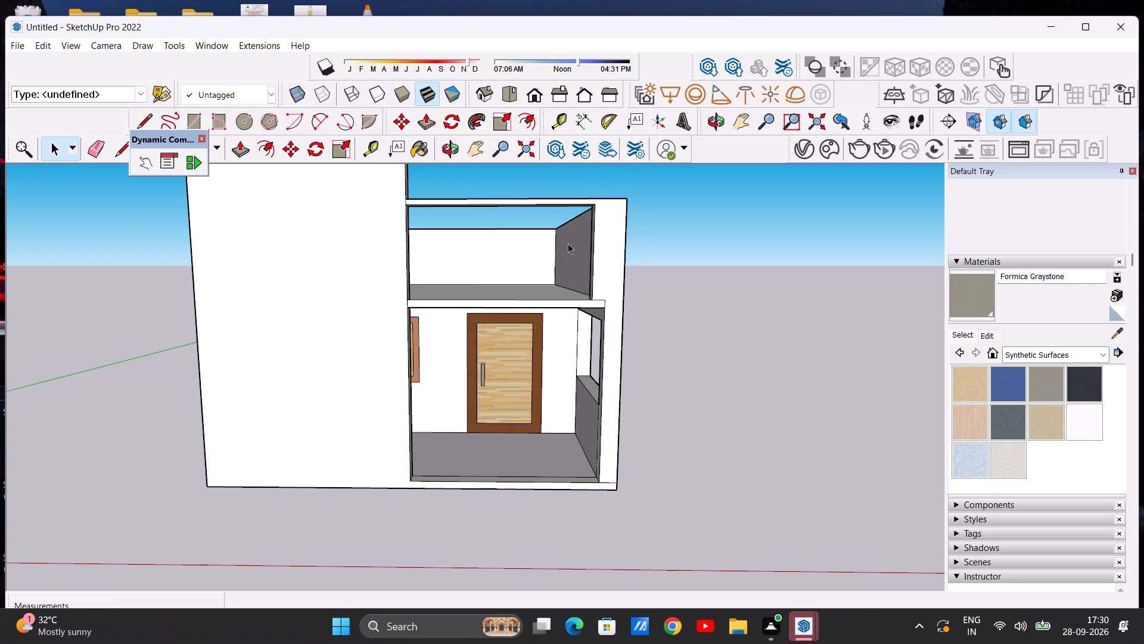
scroll(568, 243, "down", 3)
scroll(513, 211, "up", 5)
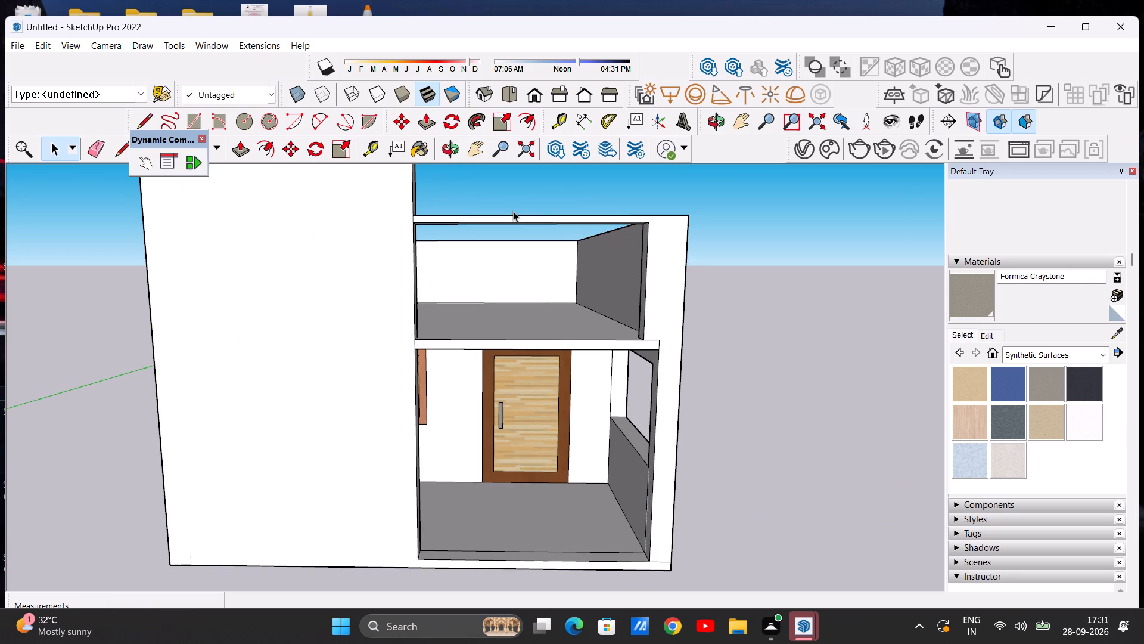
scroll(513, 211, "down", 6)
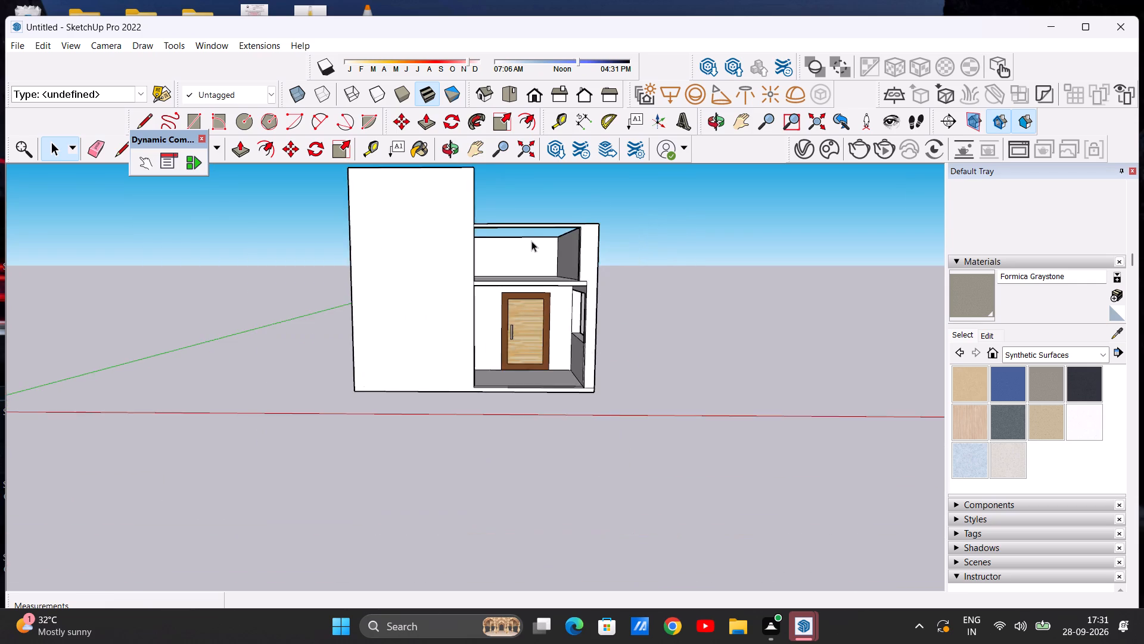
scroll(518, 246, "up", 4)
middle_click_drag(519, 249, 536, 276)
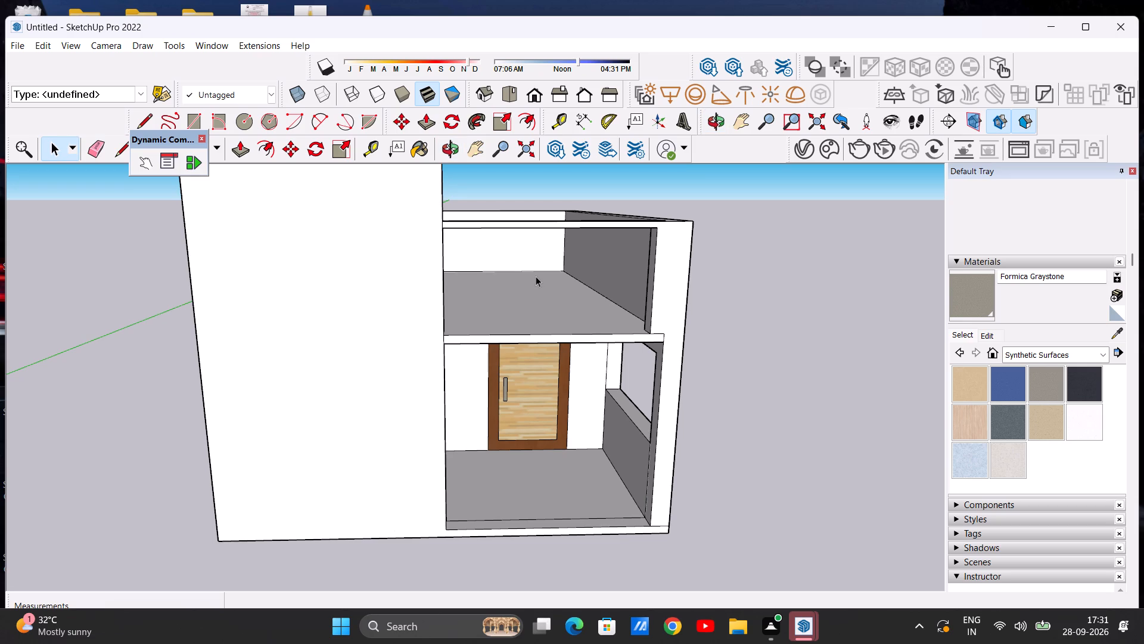
scroll(536, 276, "down", 1)
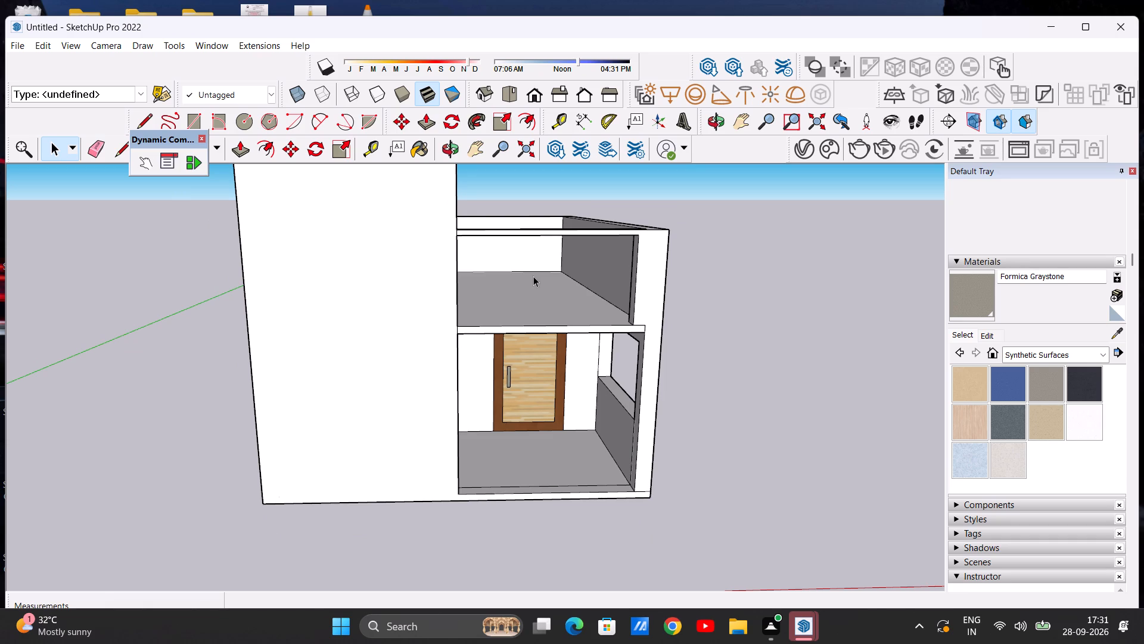
scroll(552, 268, "down", 3)
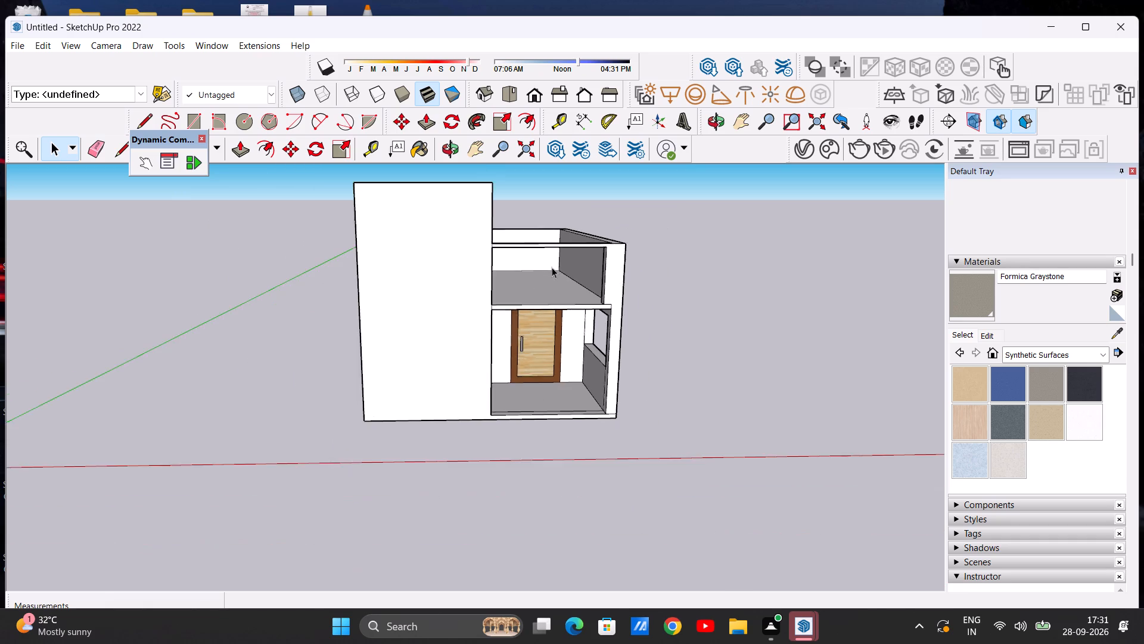
scroll(552, 267, "up", 6)
middle_click_drag(551, 267, 543, 247)
scroll(543, 247, "down", 6)
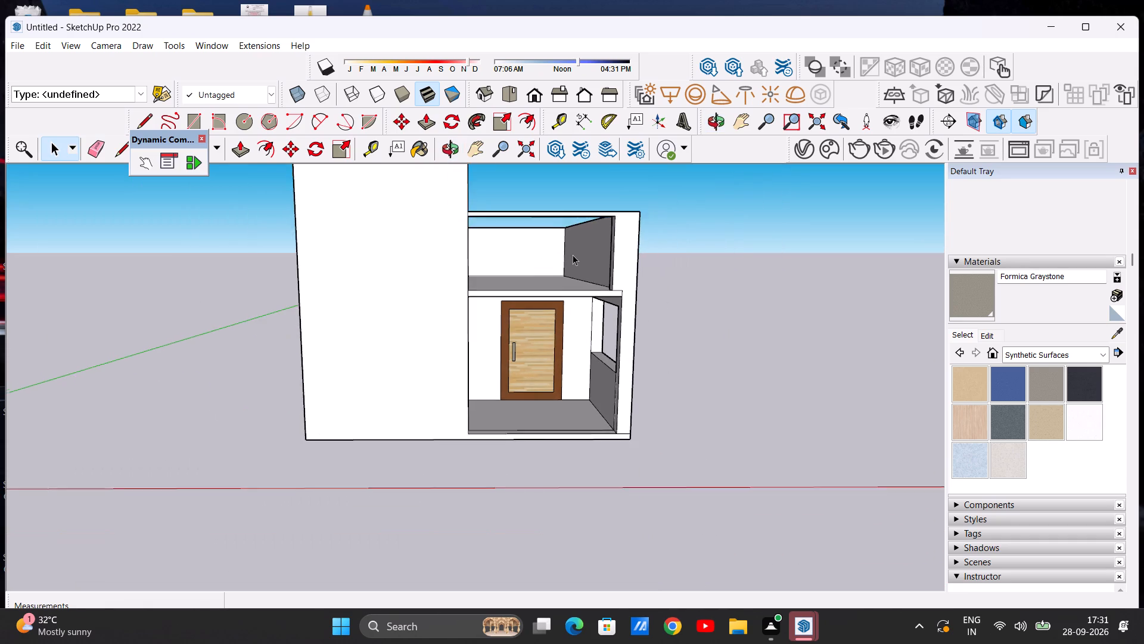
middle_click_drag(565, 272, 539, 373)
scroll(537, 374, "down", 1)
scroll(541, 369, "up", 5)
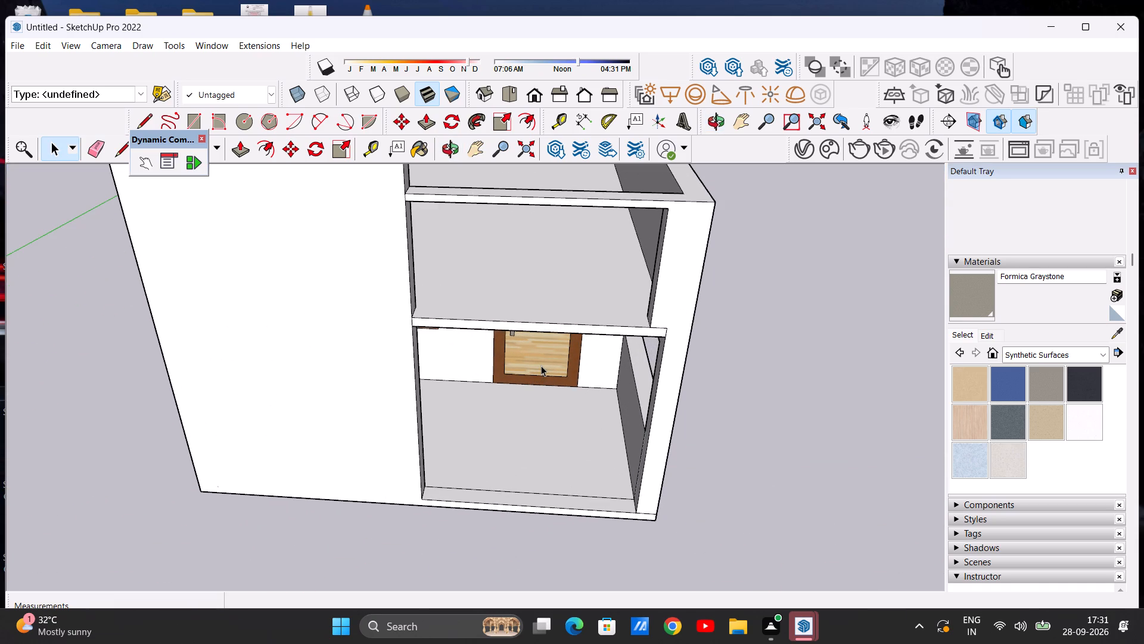
middle_click_drag(541, 378, 554, 428)
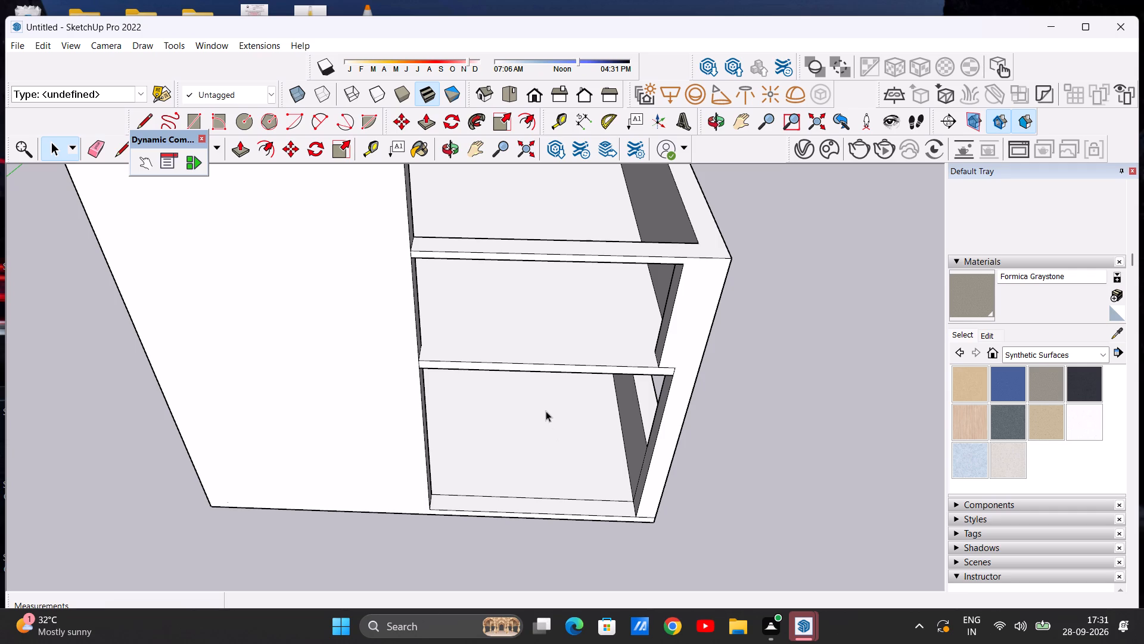
Draw a line about 18' 5/16" long across the upper slab, joining the back bottom corners of the tall panel and side post.
scroll(518, 390, "down", 2)
middle_click_drag(539, 388, 540, 388)
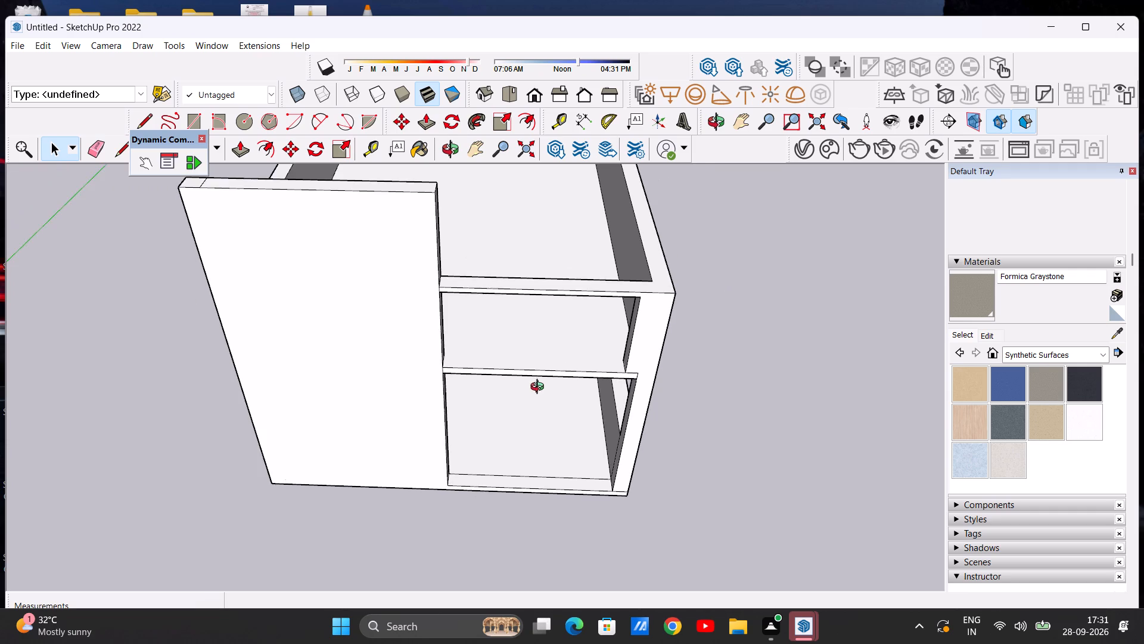
middle_click_drag(540, 388, 552, 475)
scroll(593, 411, "up", 5)
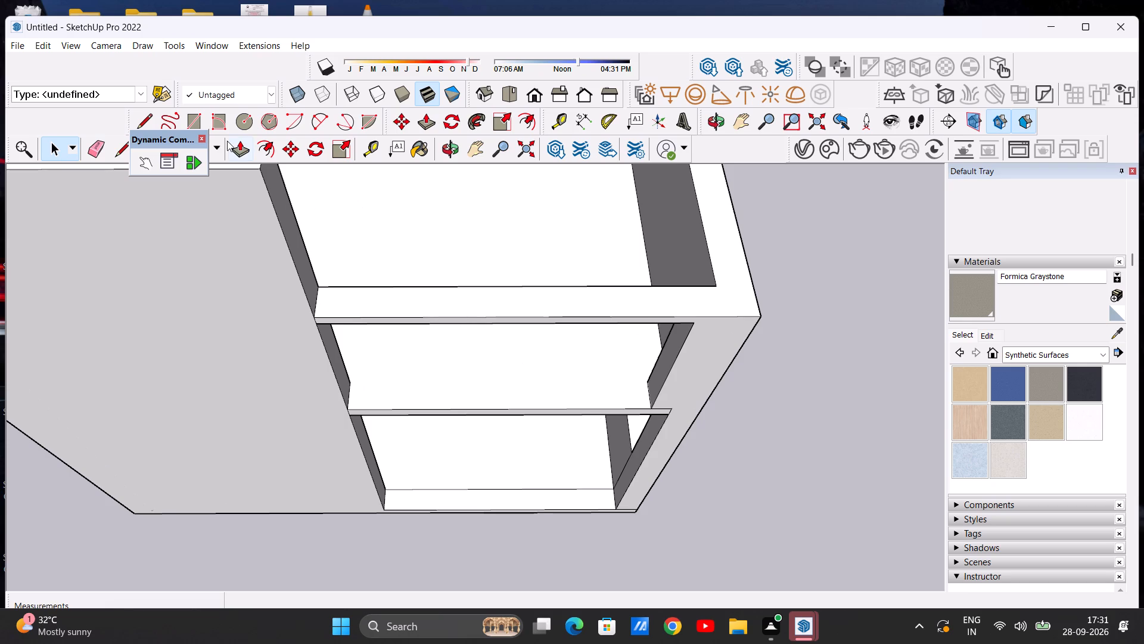
left_click(137, 116)
scroll(375, 407, "up", 5)
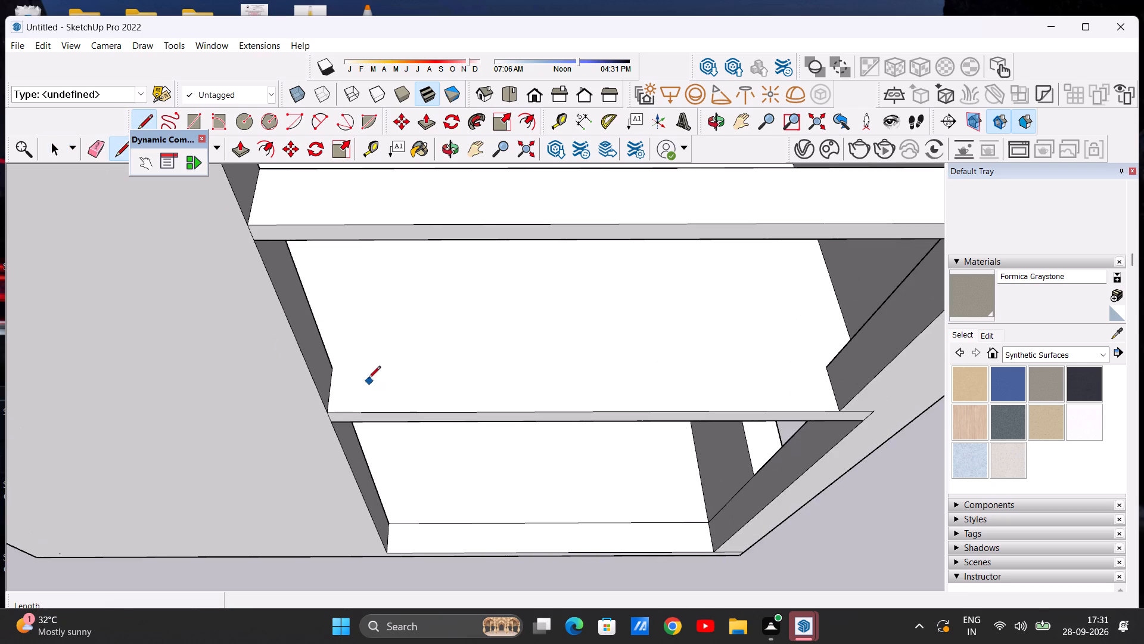
left_click(332, 367)
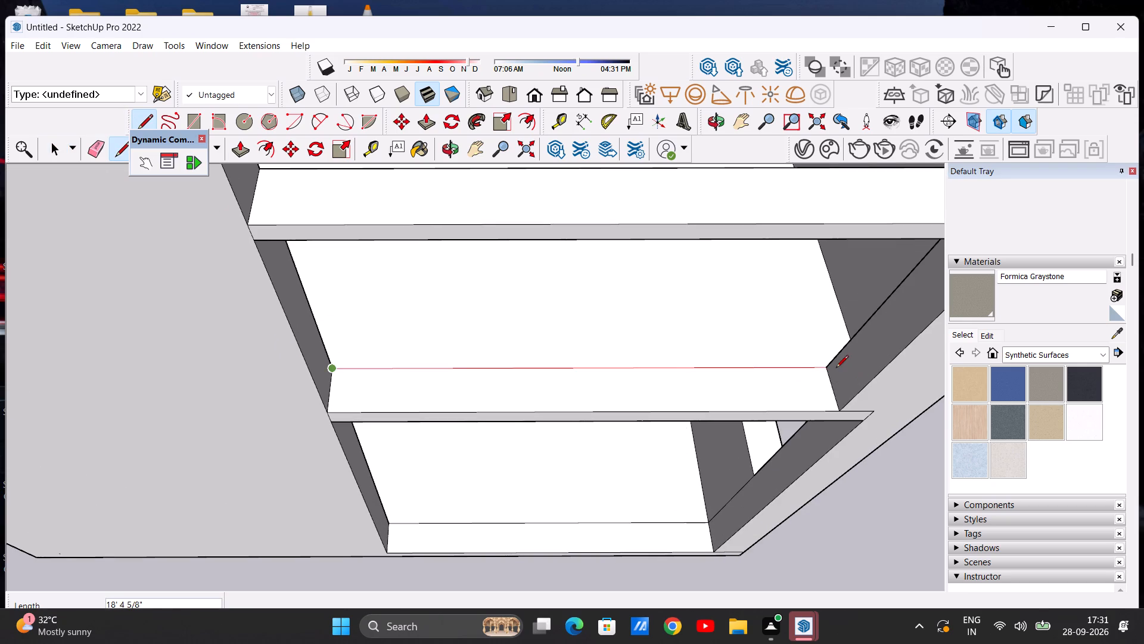
left_click(826, 367)
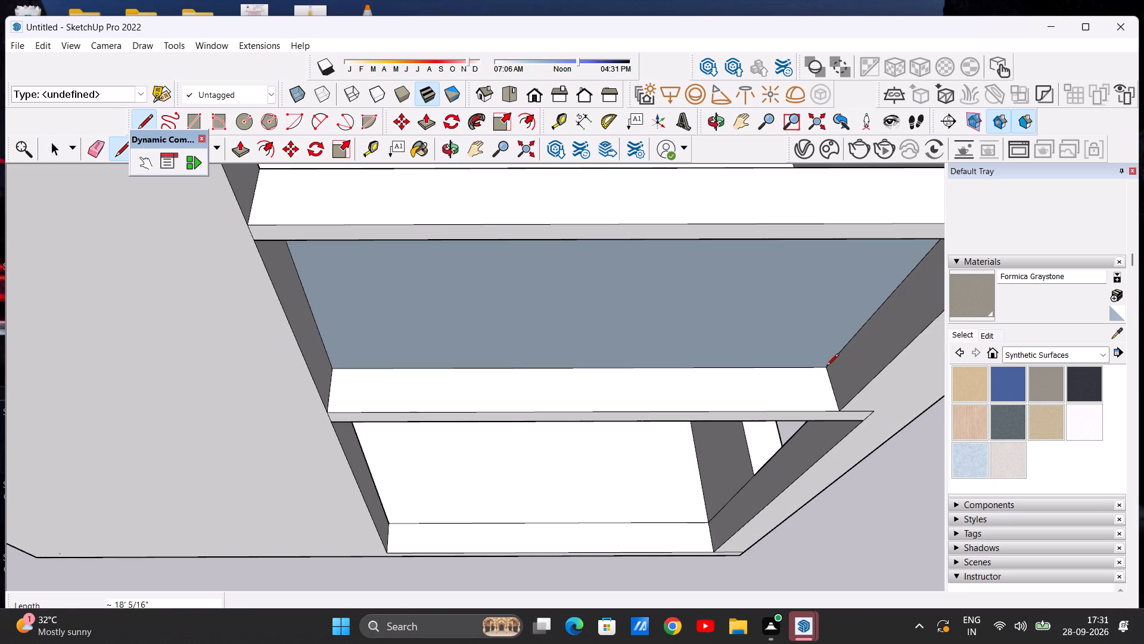
Delete the face filling the upper level's front opening between the slab and the top beam.
key("space")
left_click(760, 318)
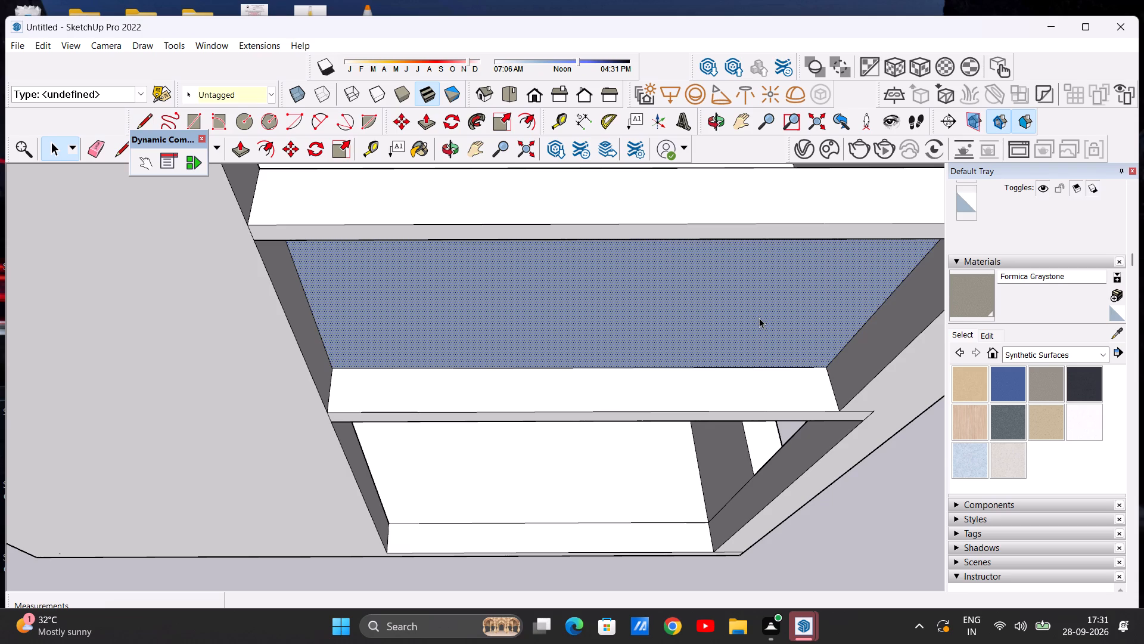
key("Delete")
Examine the upper and lower front openings from above, from the front and at eye level.
scroll(756, 316, "down", 6)
middle_click_drag(748, 367, 736, 302)
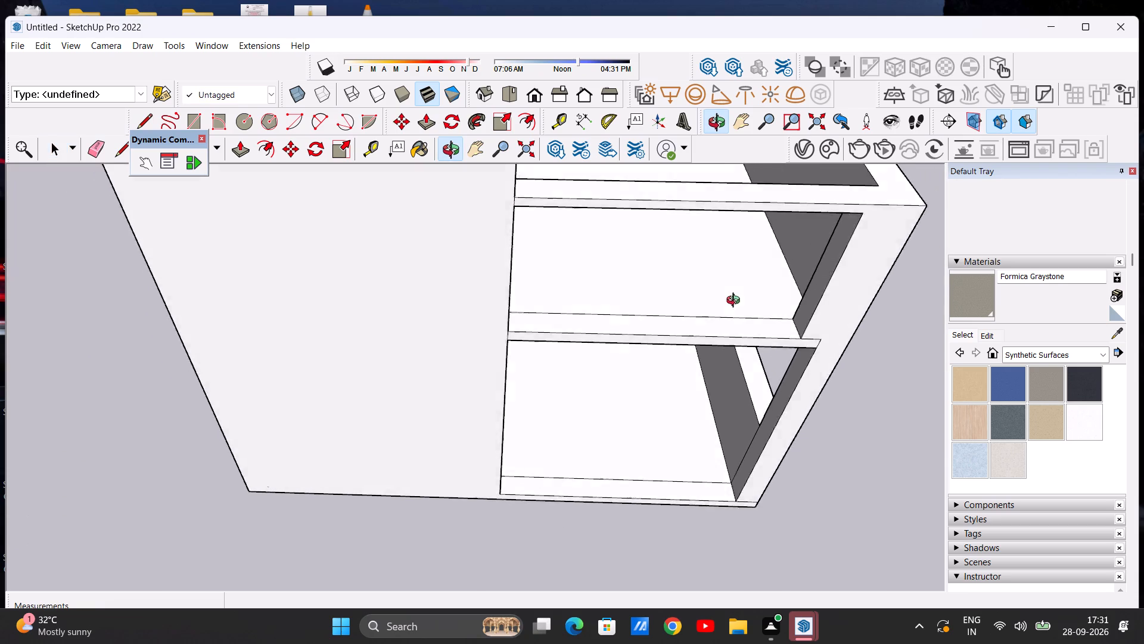
middle_click_drag(736, 302, 723, 256)
scroll(653, 286, "down", 7)
middle_click_drag(651, 291, 639, 277)
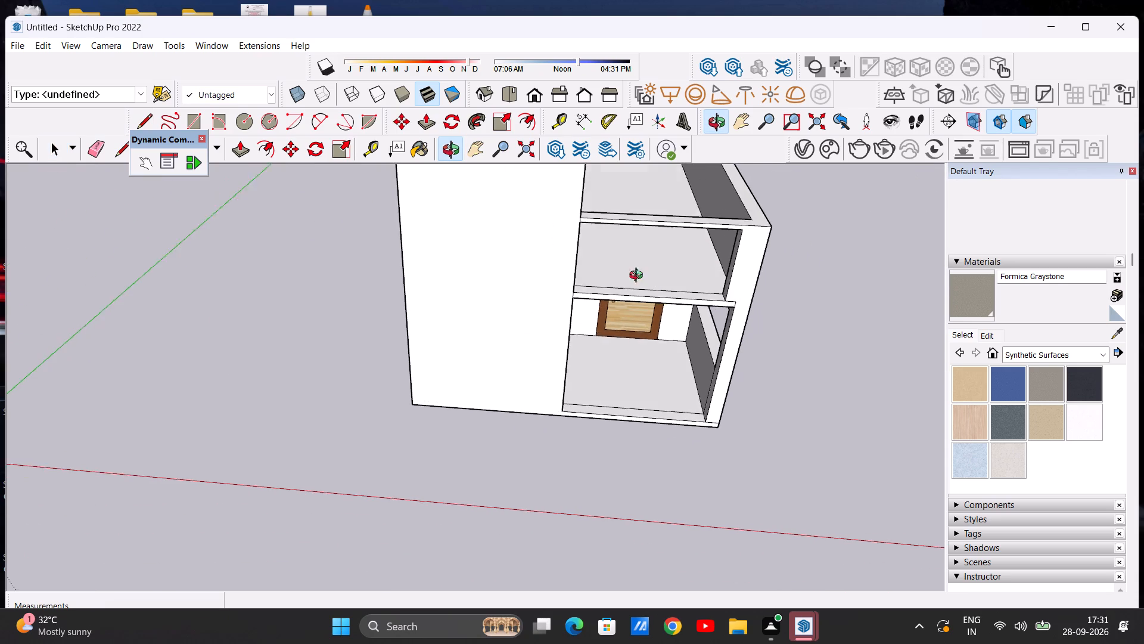
middle_click_drag(639, 277, 632, 225)
scroll(635, 221, "up", 4)
middle_click_drag(561, 305, 569, 290)
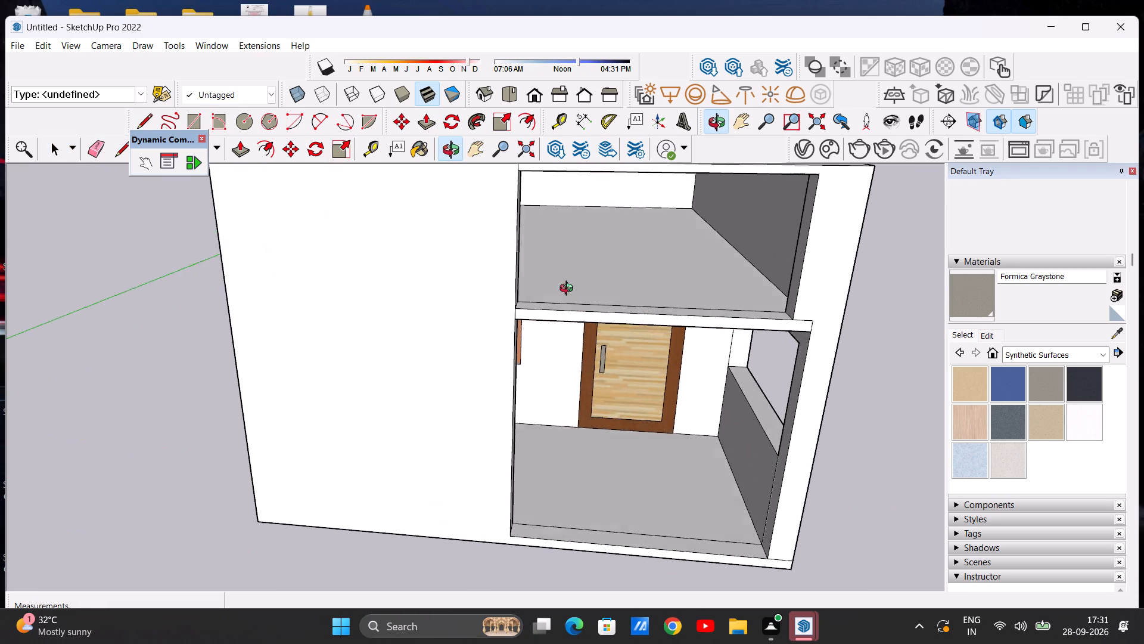
middle_click_drag(569, 290, 573, 285)
scroll(573, 284, "down", 12)
middle_click_drag(621, 315, 626, 262)
scroll(620, 259, "up", 5)
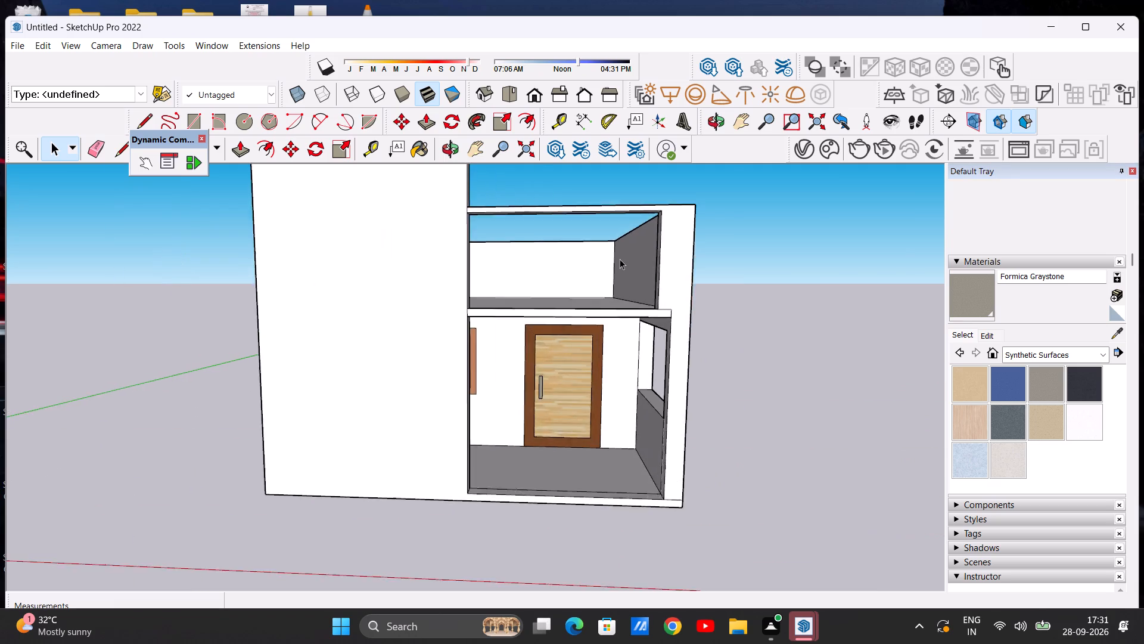
scroll(620, 259, "up", 6)
scroll(610, 302, "down", 3)
Push/Pull the upper slab's narrow front strip upward to form a low parapet across the opening.
middle_click_drag(610, 316, 614, 393)
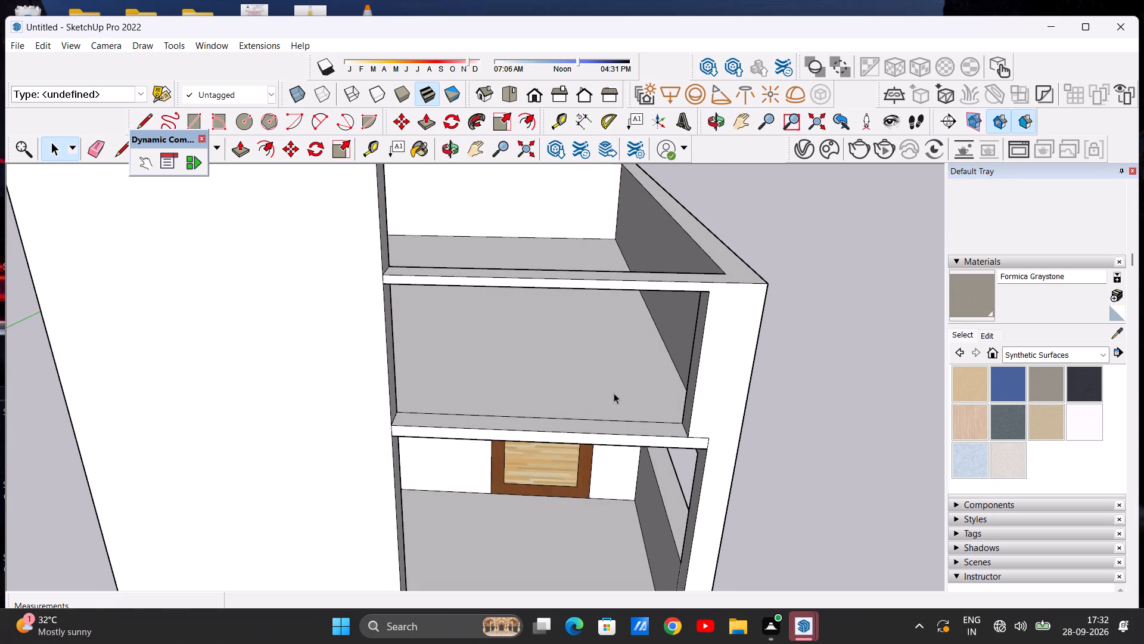
left_click(235, 148)
scroll(664, 431, "up", 4)
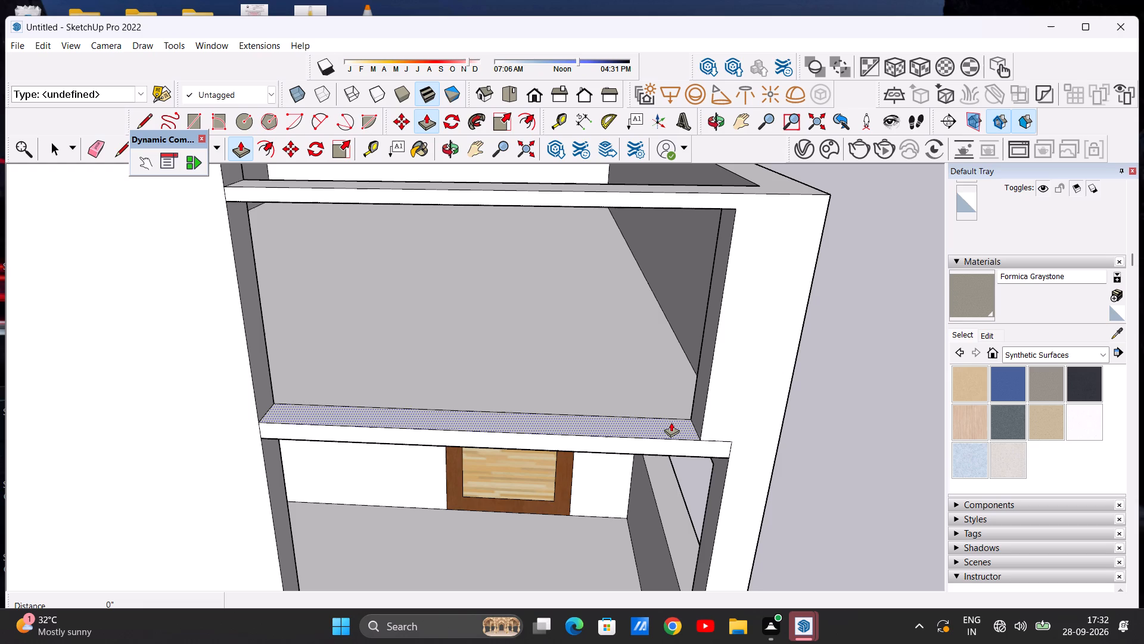
left_click(671, 422)
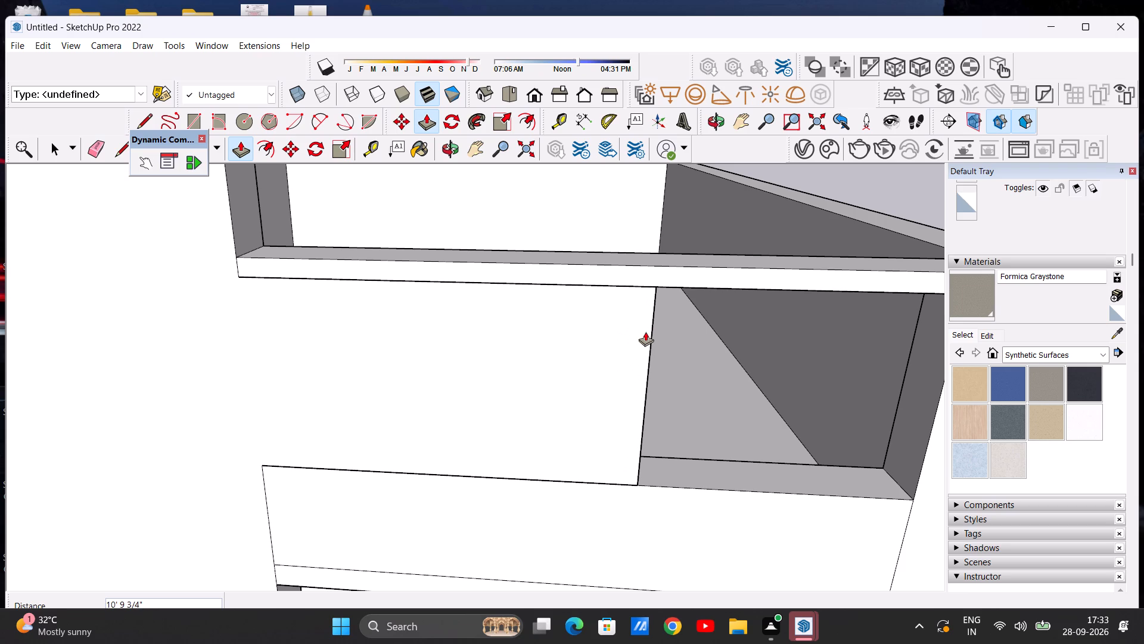
Push/Pull the tall panel's inner side face above the parapet about 10' 9 3/4" across the upper opening, forming a front wall.
left_click(645, 332)
key("space")
Draw a vertical line about 5' 7" long where the tall front panel meets the upper front wall, from beam to parapet.
scroll(436, 339, "down", 2)
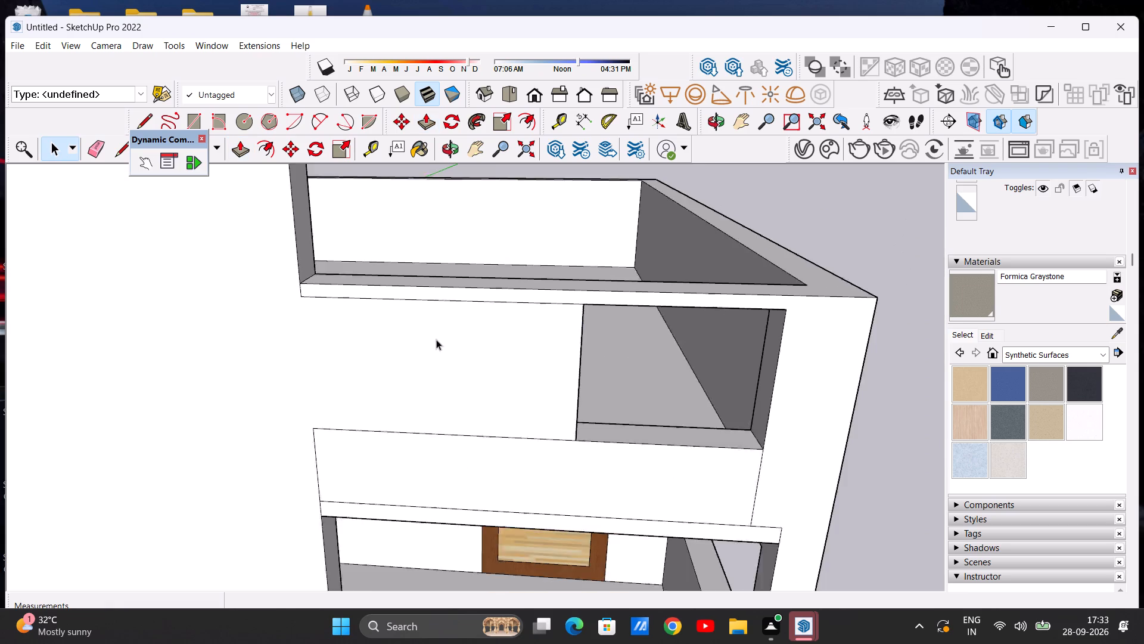
scroll(436, 339, "down", 6)
middle_click_drag(503, 379, 539, 302)
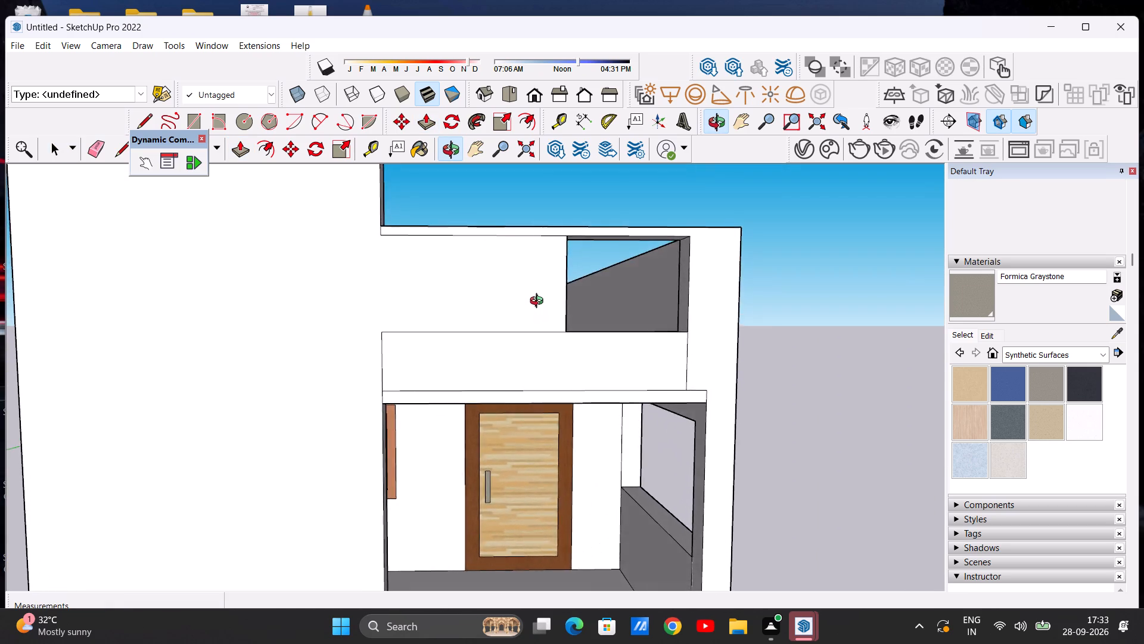
middle_click_drag(539, 302, 524, 320)
scroll(534, 329, "down", 4)
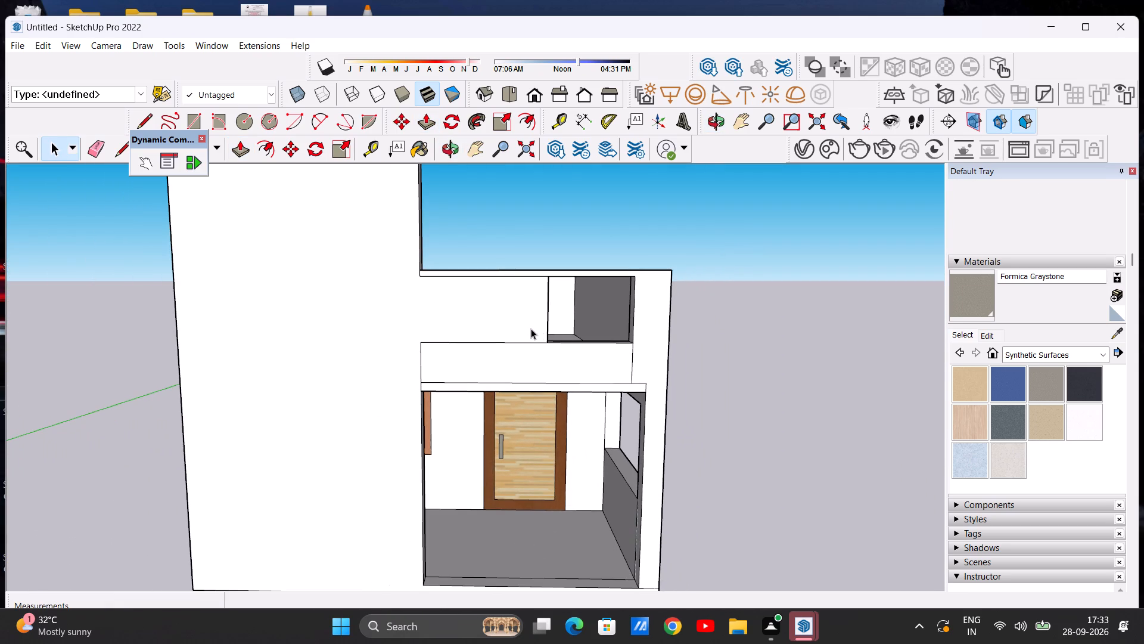
scroll(368, 287, "up", 1)
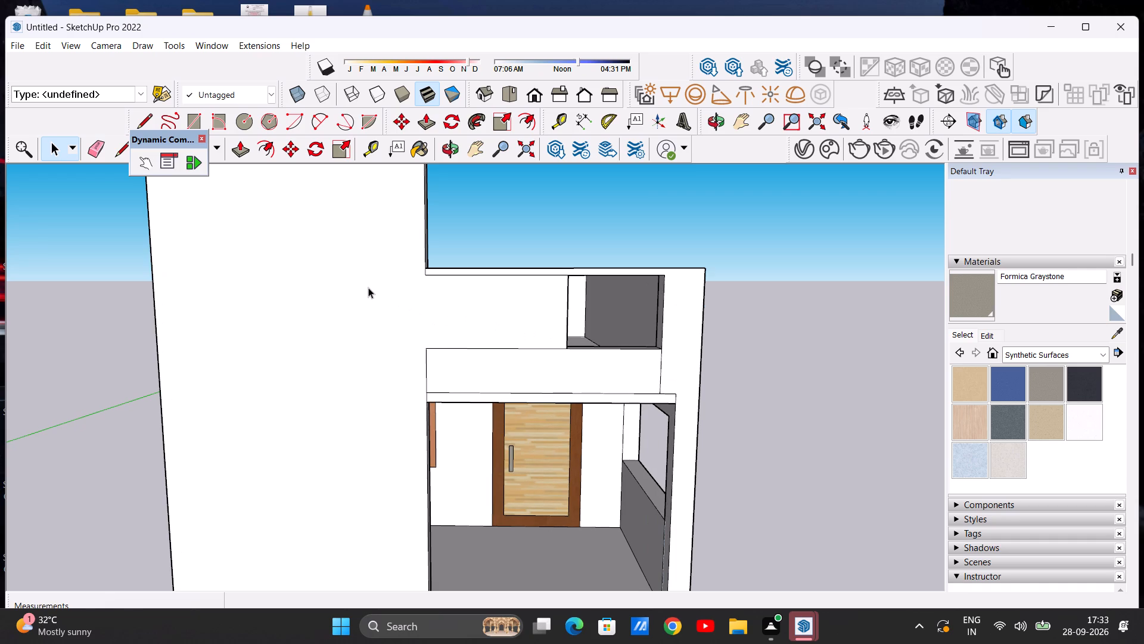
left_click(152, 114)
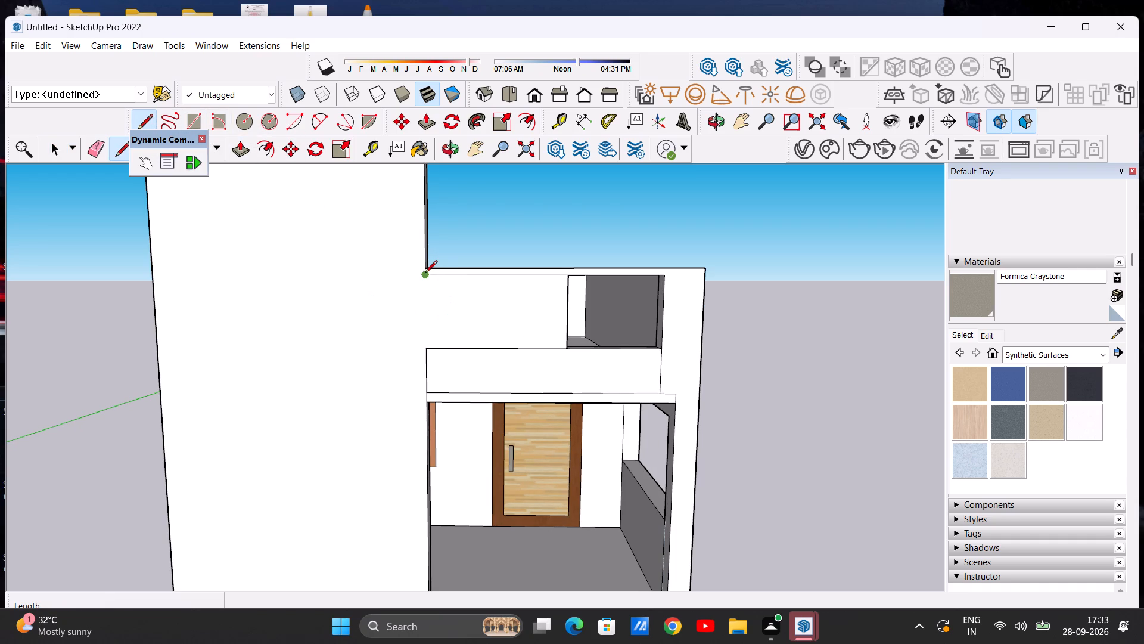
left_click(425, 274)
left_click(431, 349)
key("space")
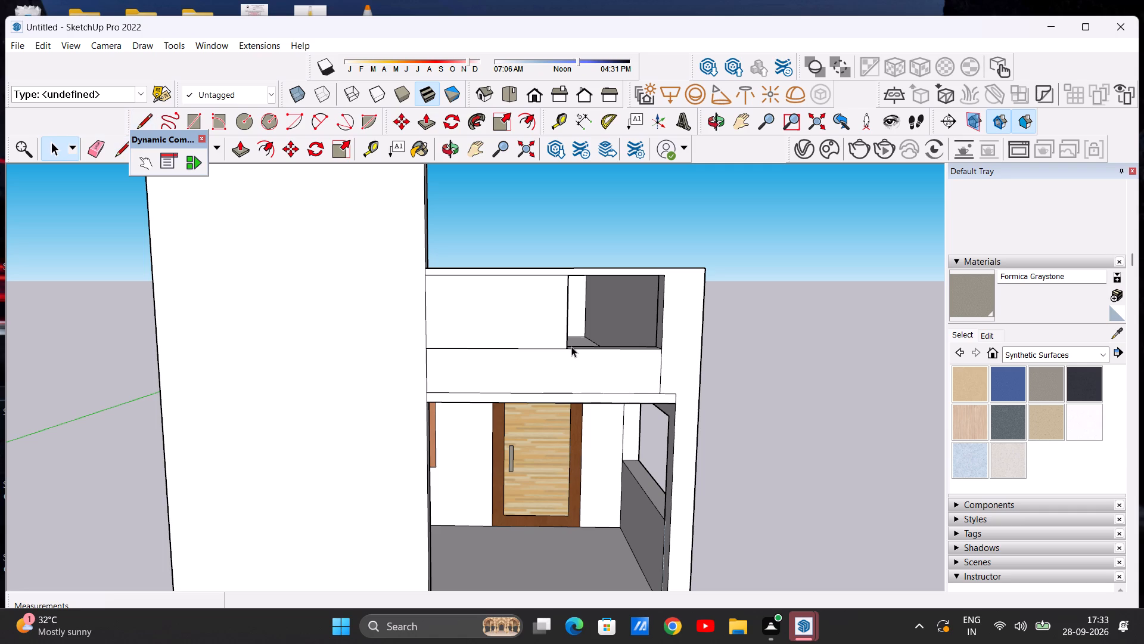
Draw a horizontal rectangle about 1' 2 1/2" by 10' 9 3/4" across the upper front wall, just below the top beam.
scroll(571, 346, "down", 2)
scroll(553, 311, "up", 1)
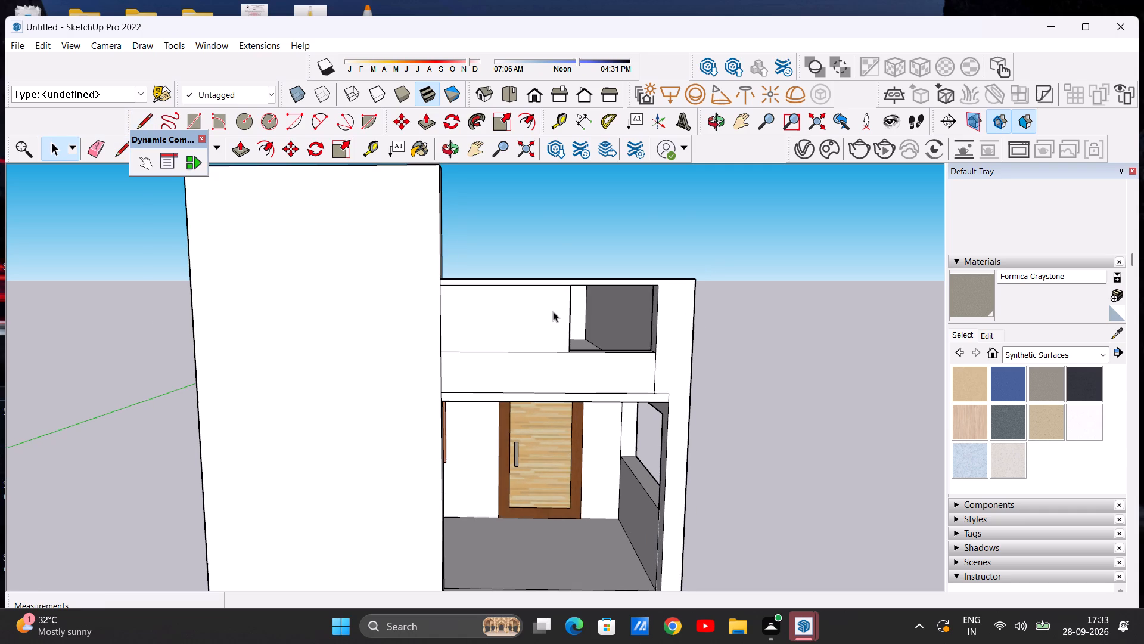
scroll(553, 311, "down", 1)
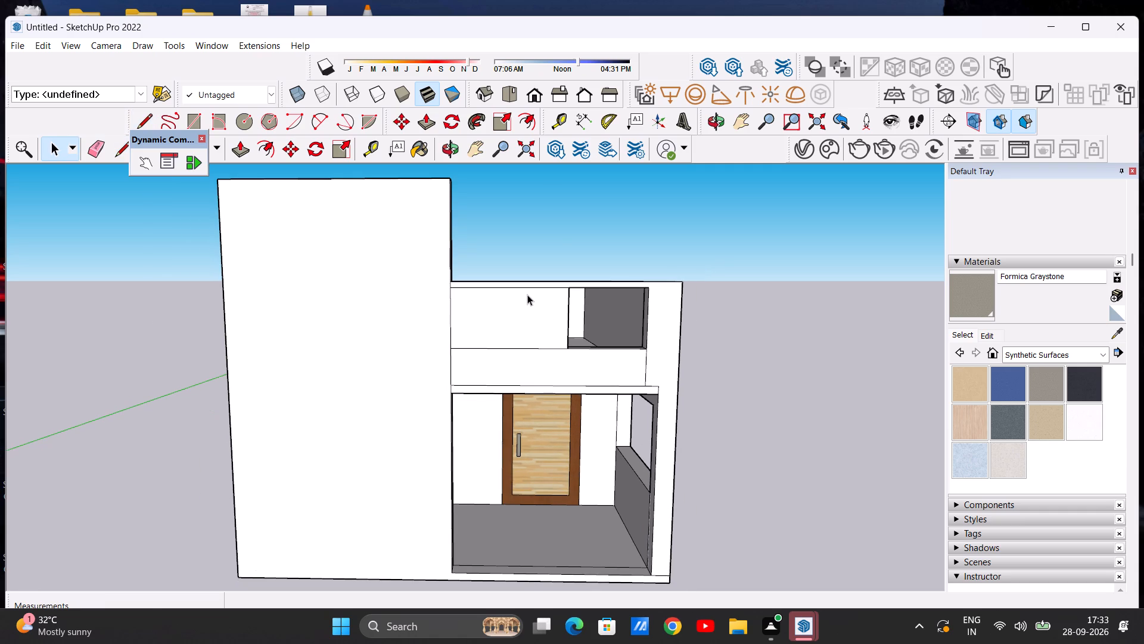
middle_click_drag(527, 293, 548, 328)
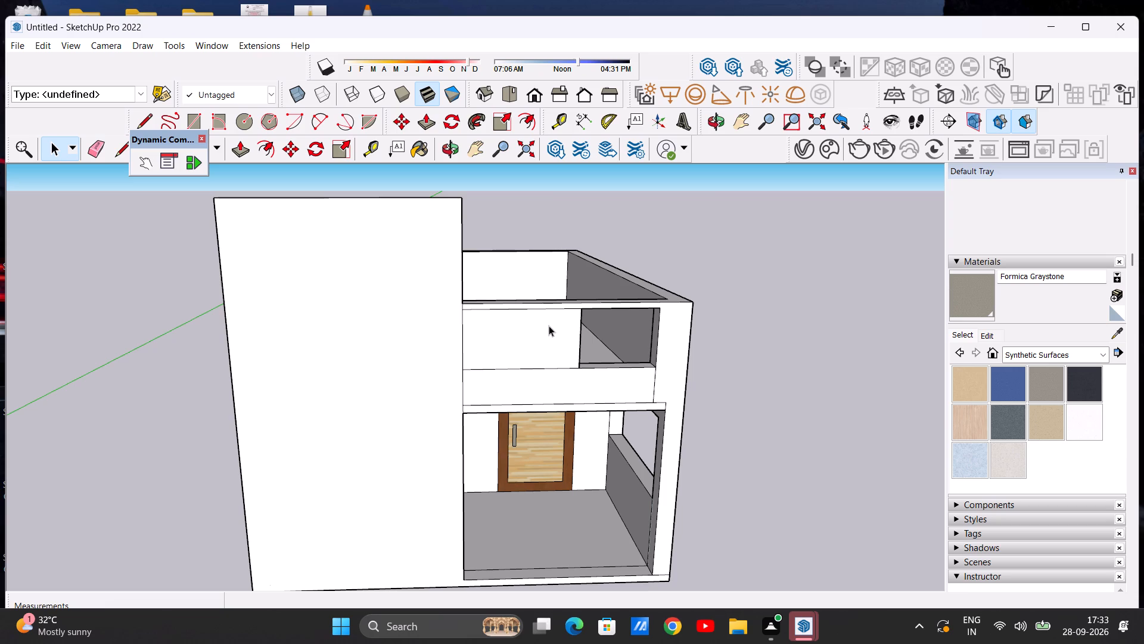
scroll(549, 317, "up", 2)
middle_click_drag(549, 317, 542, 286)
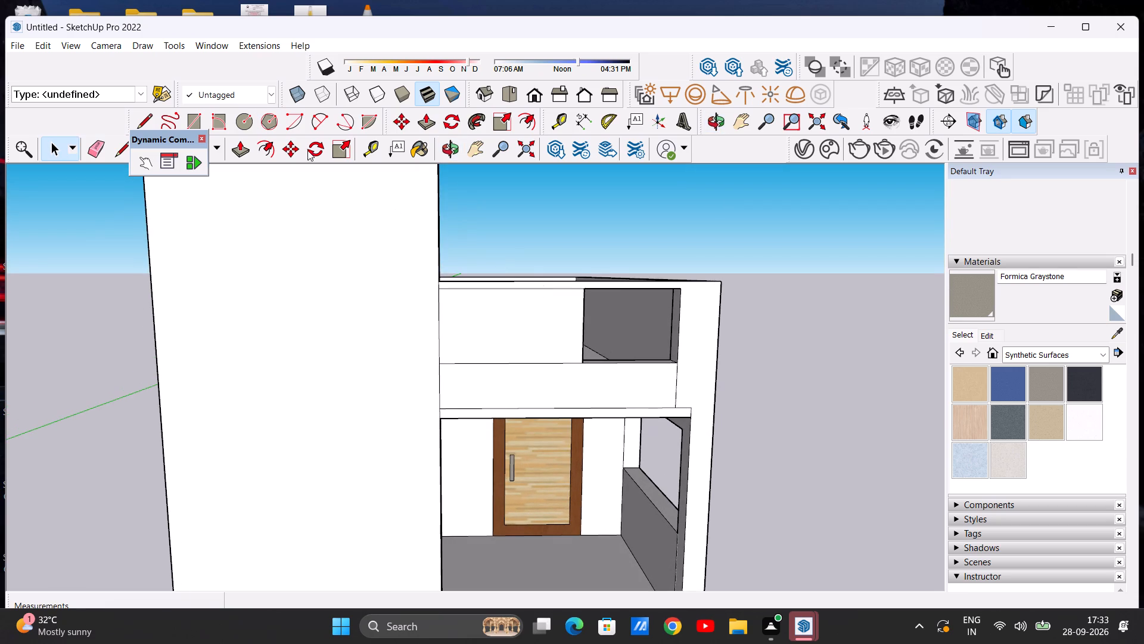
left_click(191, 116)
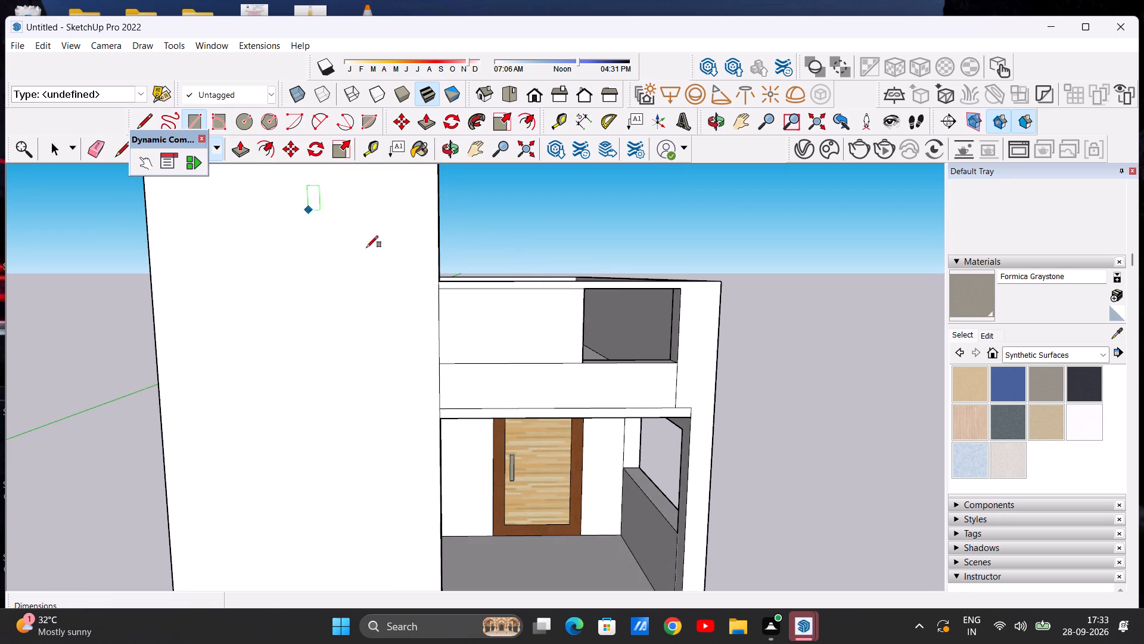
left_click(437, 300)
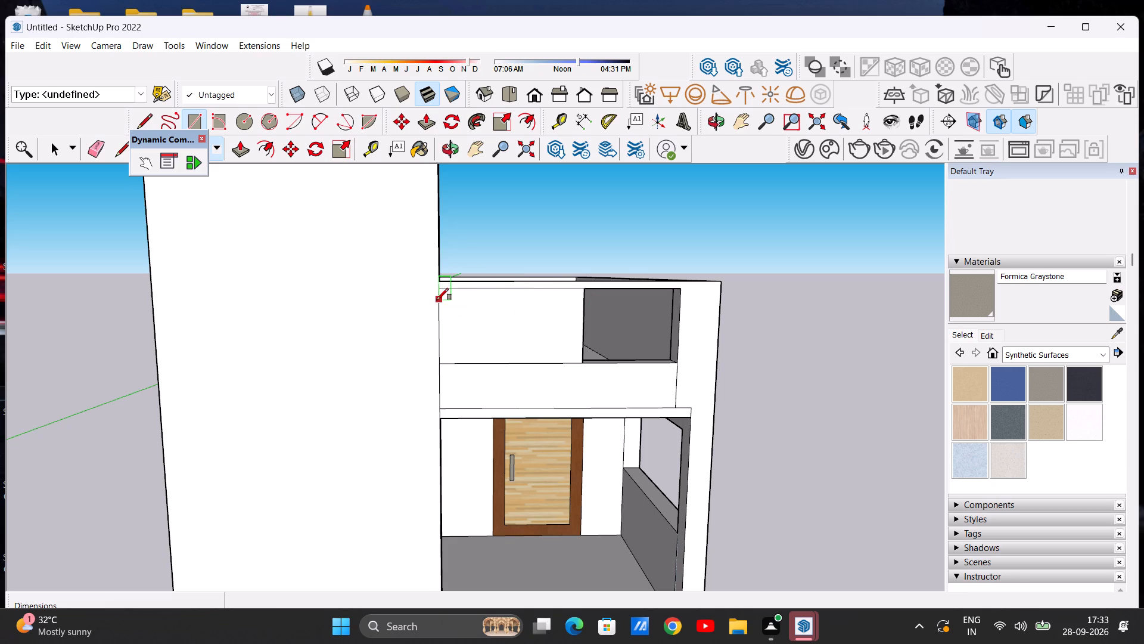
left_click(440, 312)
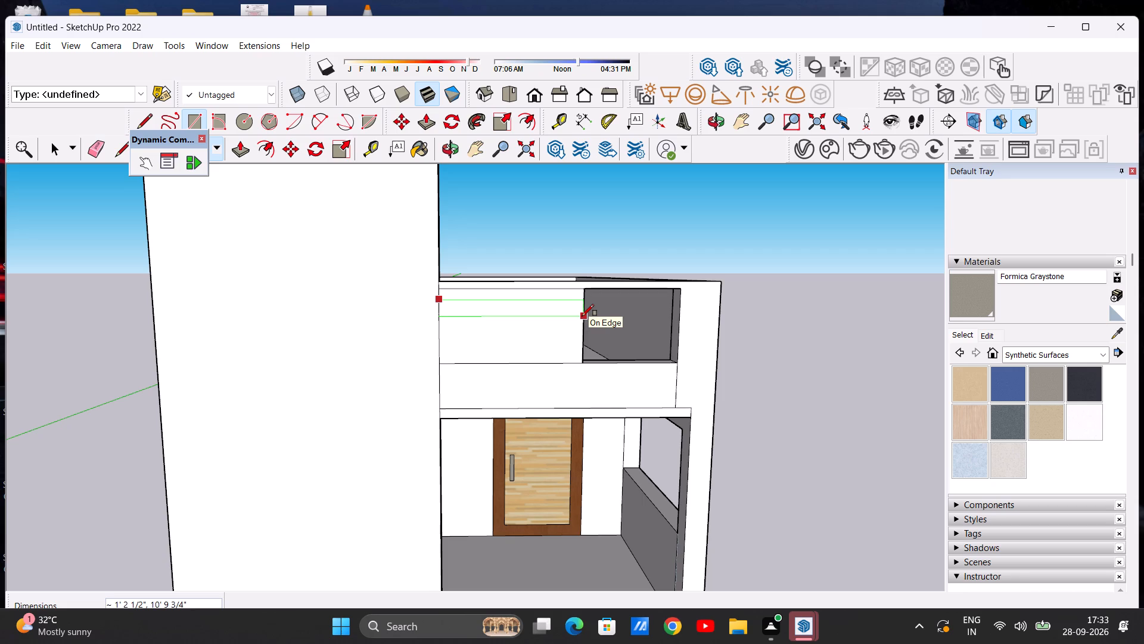
left_click(582, 316)
key("space")
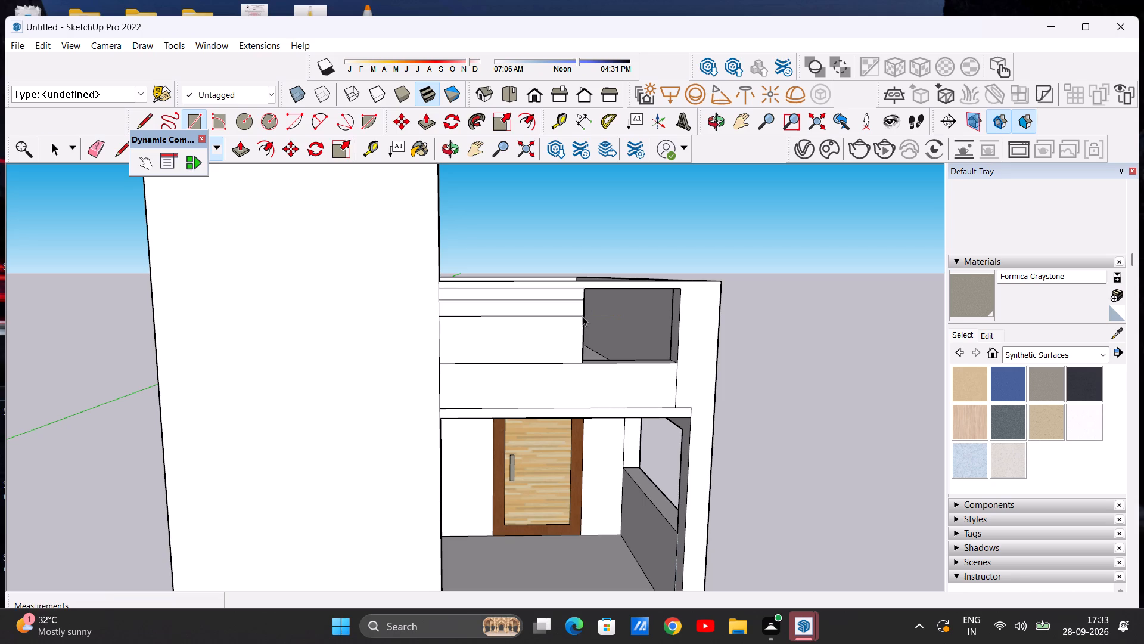
Erase the horizontal edge between the upper front wall and the low parapet.
scroll(577, 312, "down", 2)
scroll(536, 327, "up", 4)
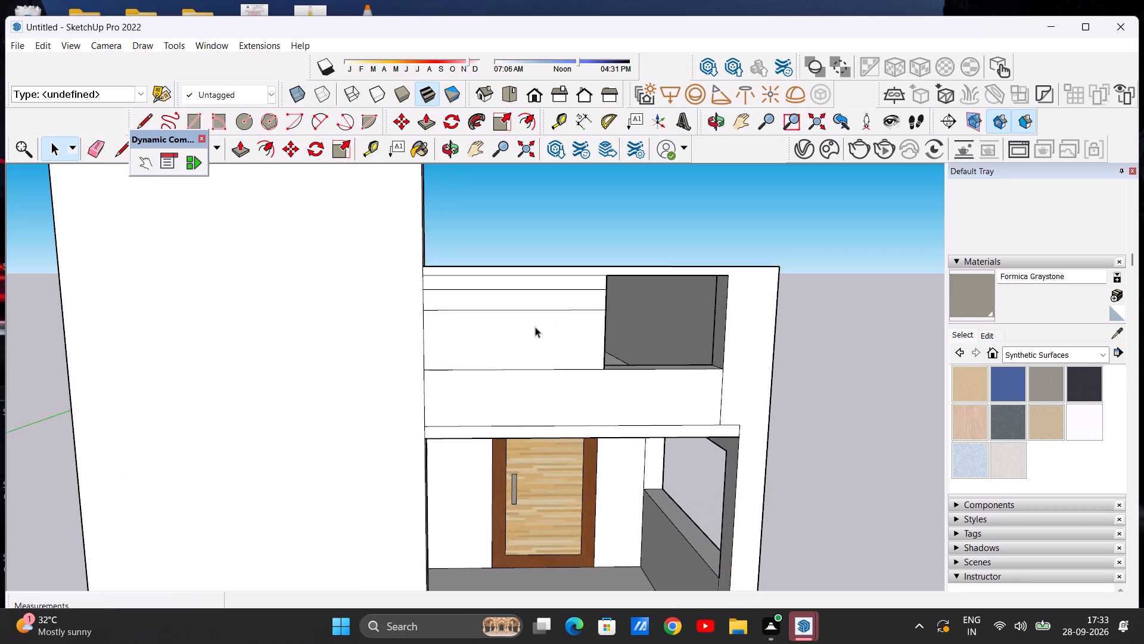
scroll(535, 327, "up", 2)
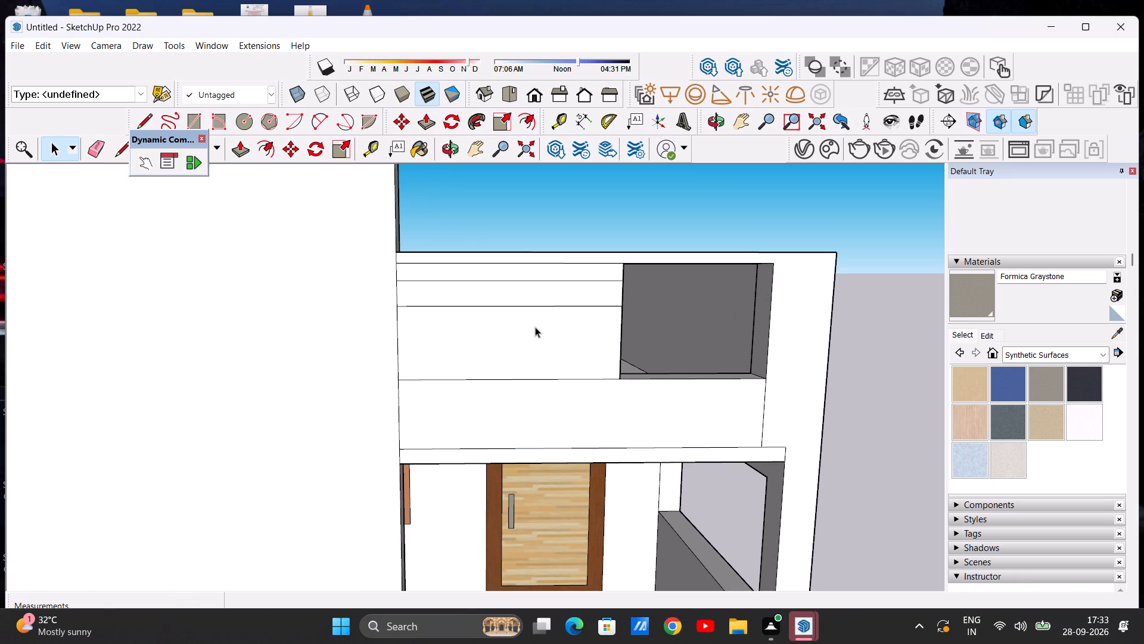
scroll(535, 327, "up", 1)
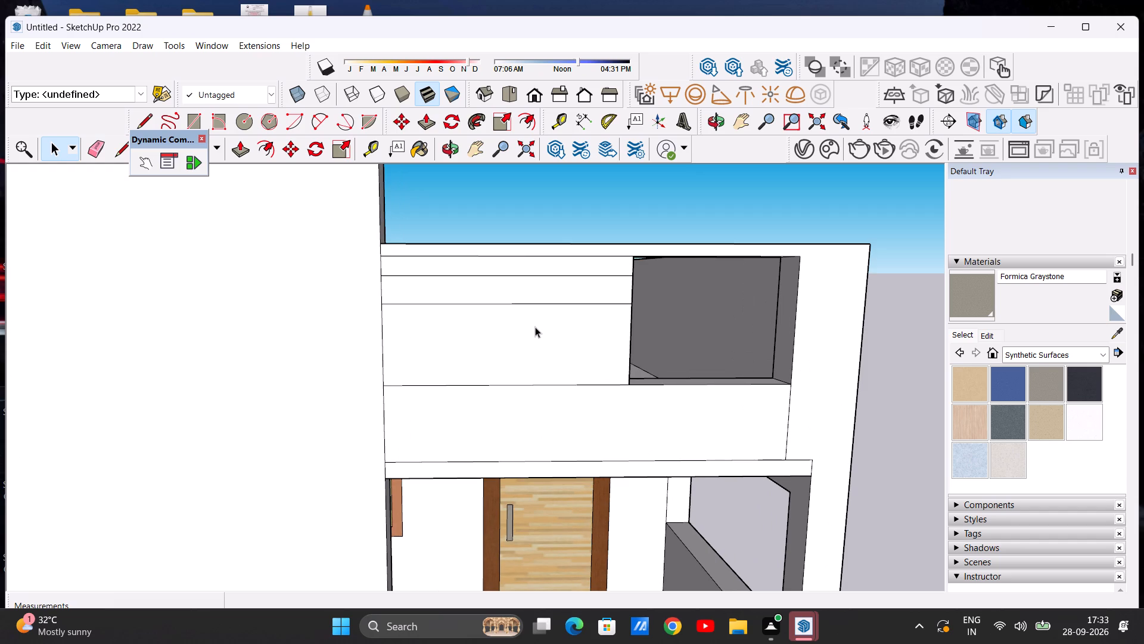
left_click(90, 147)
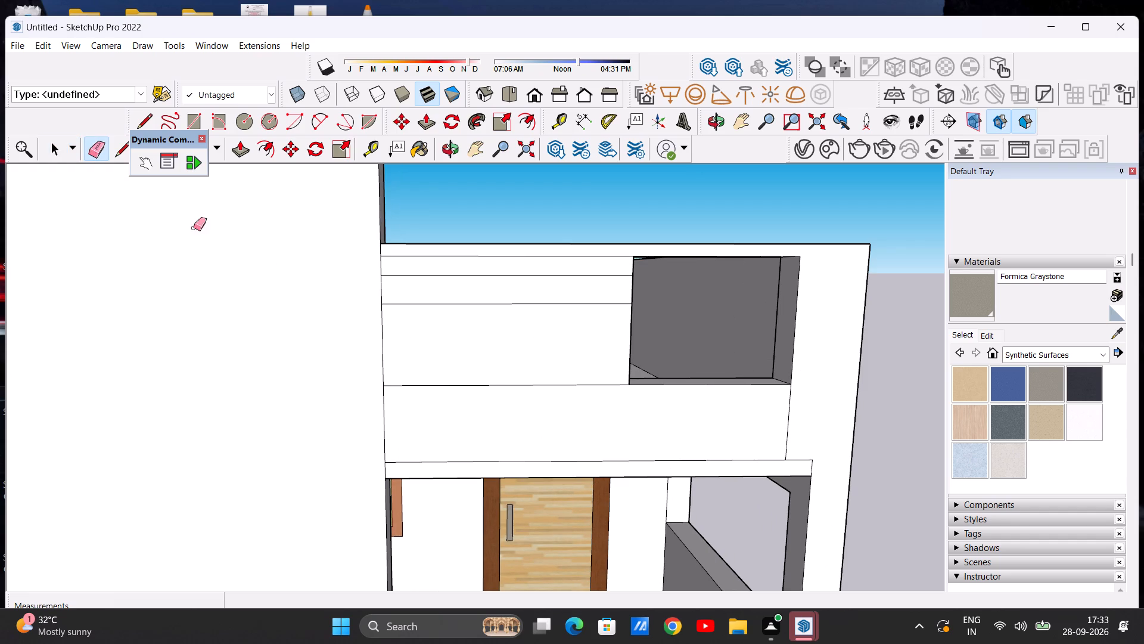
left_click_drag(485, 384, 486, 392)
key("space")
scroll(525, 315, "down", 3)
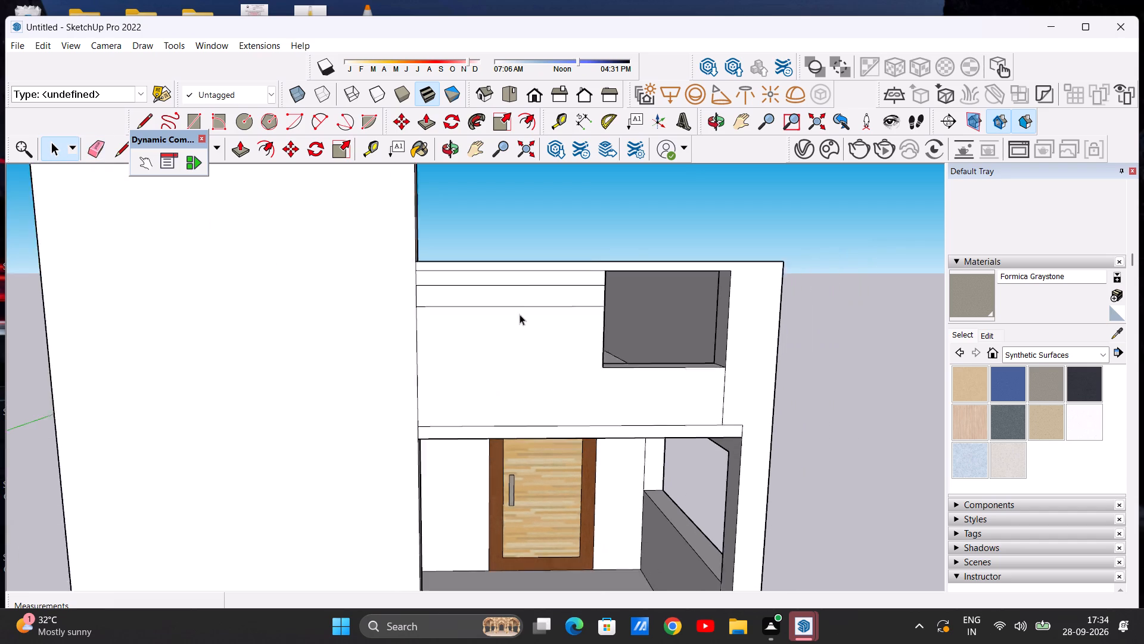
scroll(520, 314, "down", 3)
scroll(555, 298, "up", 2)
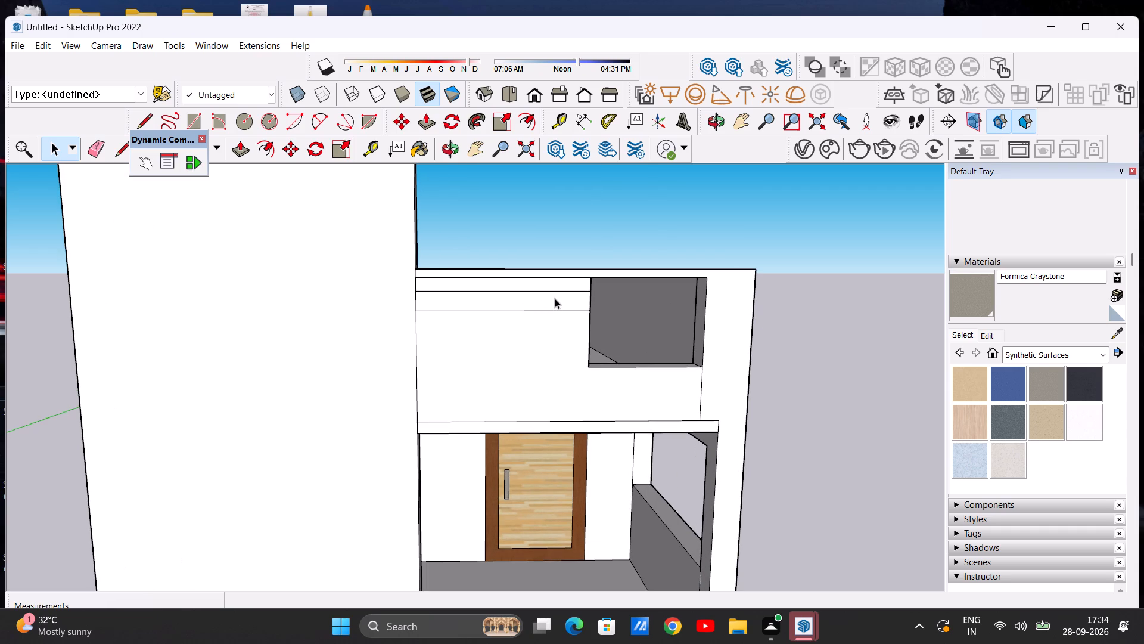
Erase the two horizontal lines across the upper front wall below the top beam.
scroll(555, 298, "down", 2)
scroll(564, 293, "up", 5)
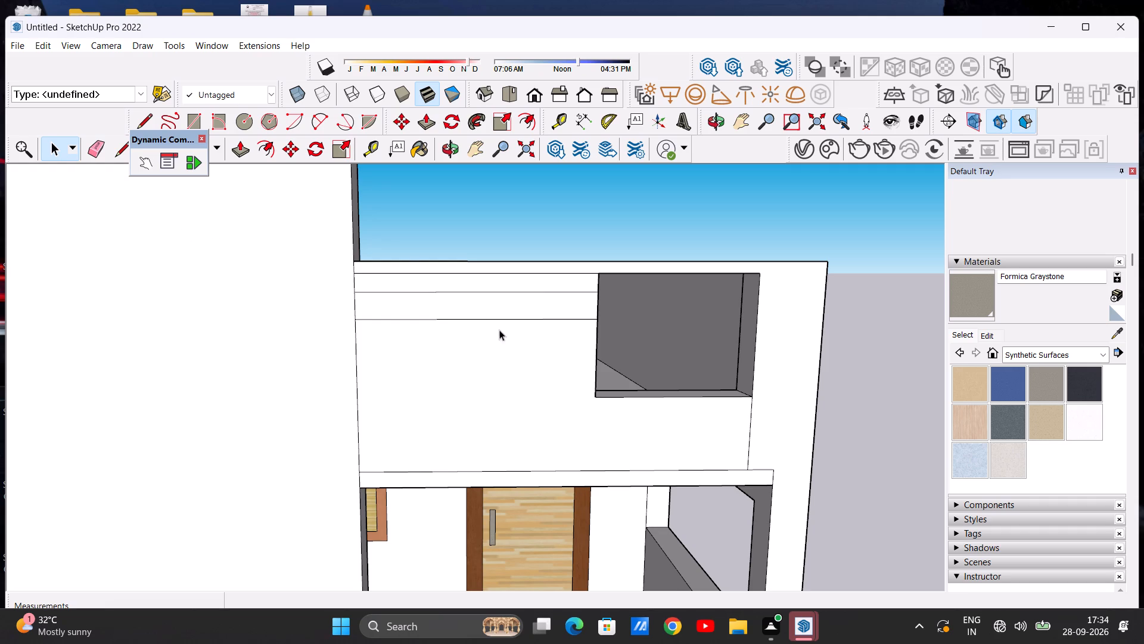
left_click(91, 147)
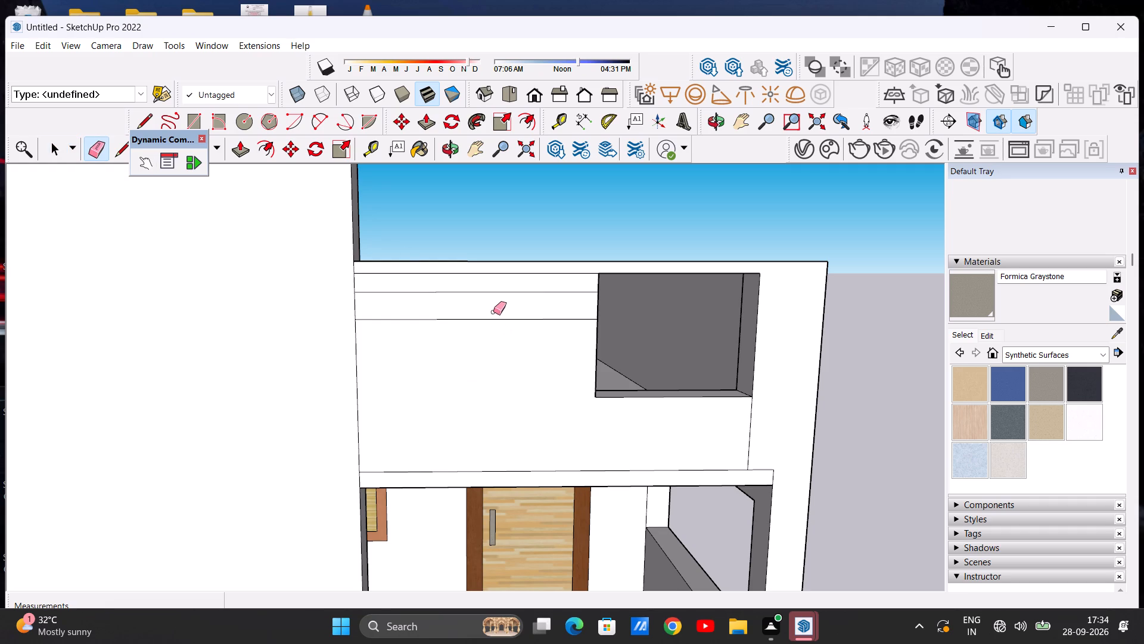
left_click_drag(478, 290, 478, 299)
left_click_drag(478, 310, 480, 324)
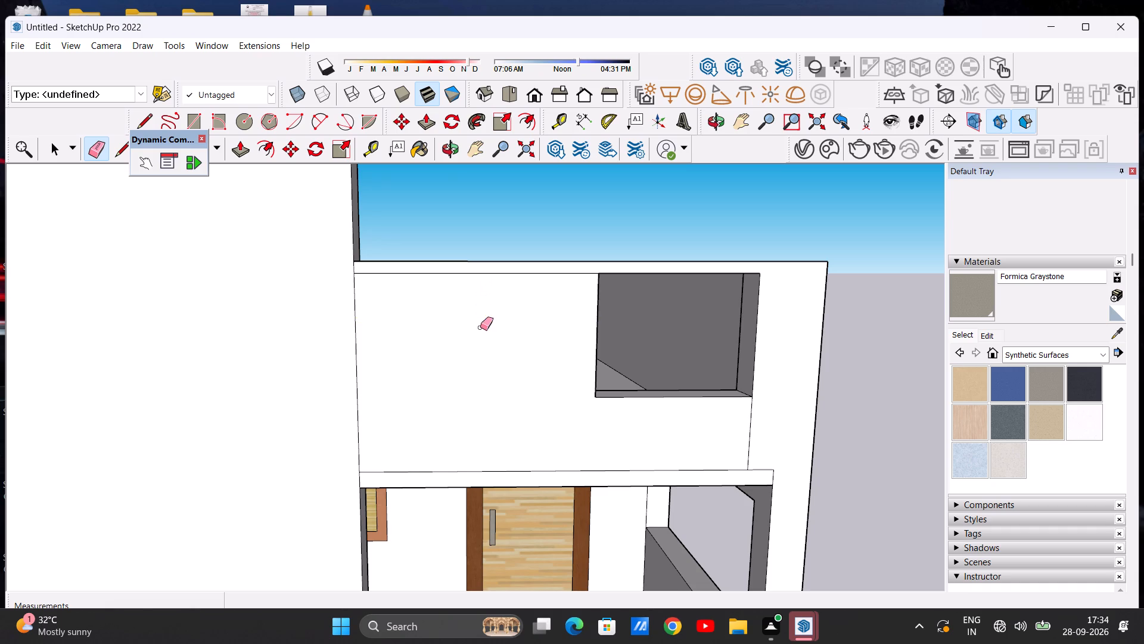
Draw two parallel horizontal lines, each about 10' 9 3/4" long, across the upper front wall just below the top beam.
scroll(483, 327, "down", 3)
middle_click_drag(509, 327, 568, 349)
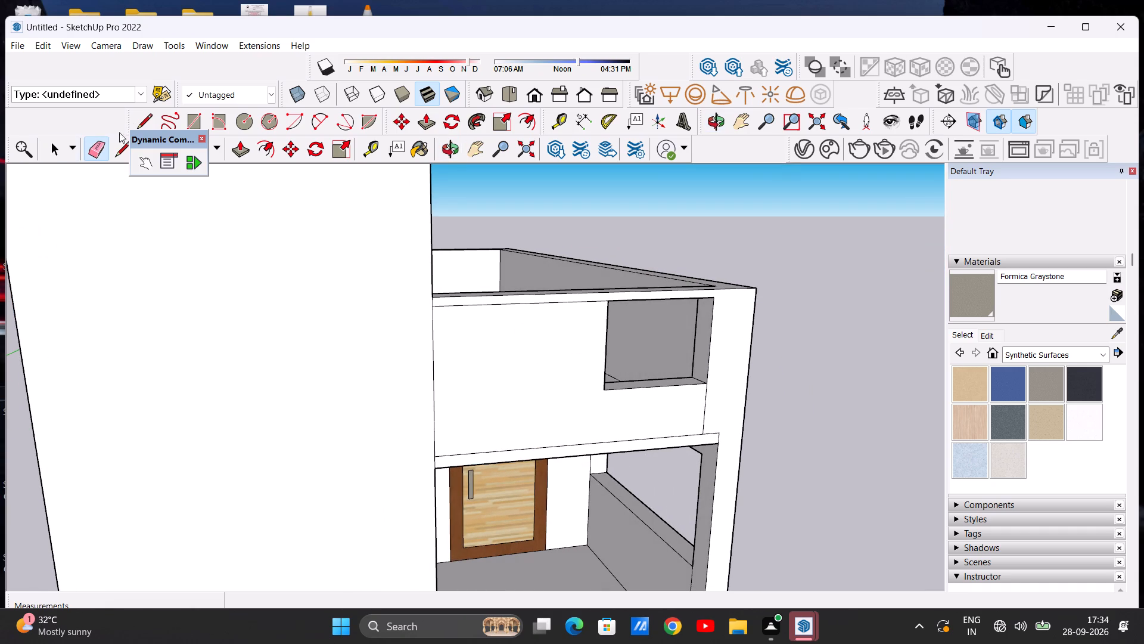
left_click(155, 119)
scroll(285, 311, "down", 3)
middle_click_drag(443, 384, 442, 358)
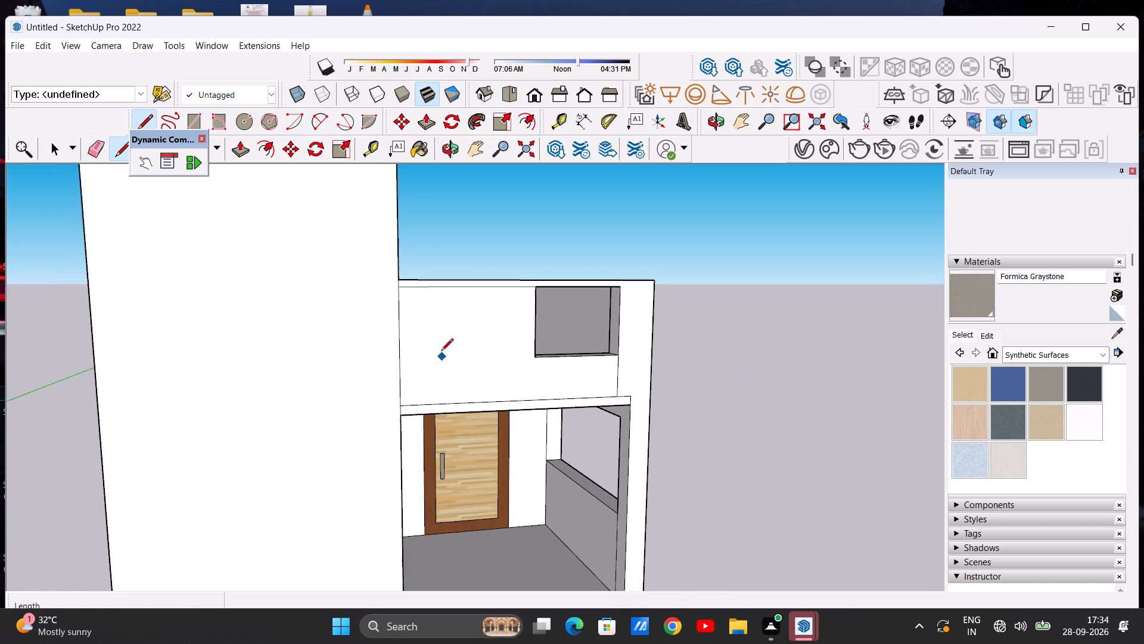
scroll(520, 317, "up", 6)
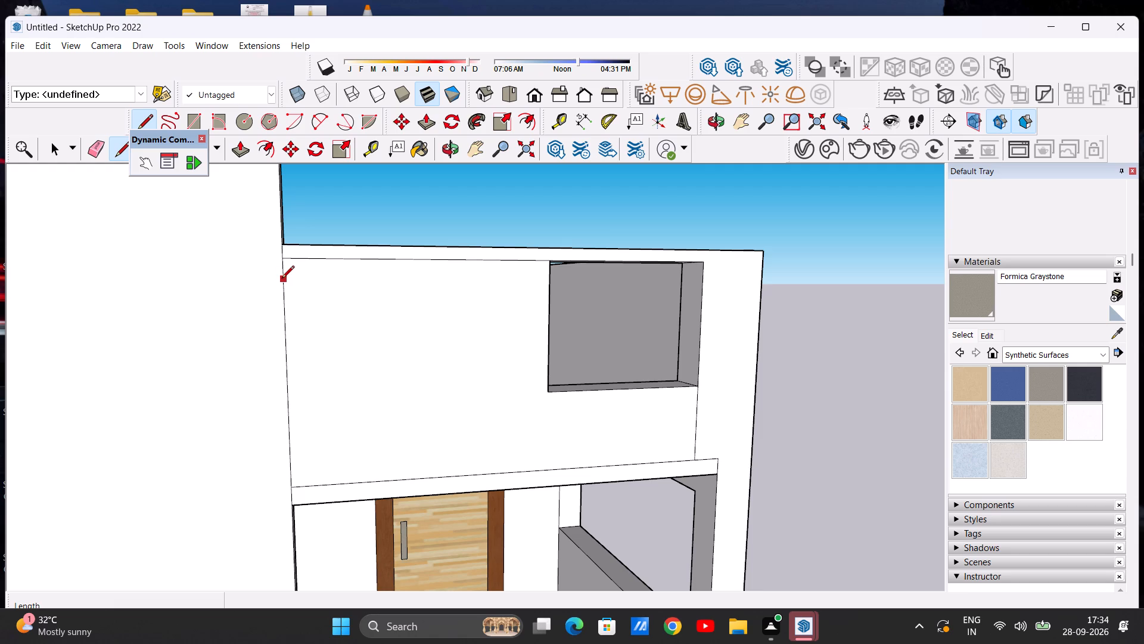
left_click(282, 277)
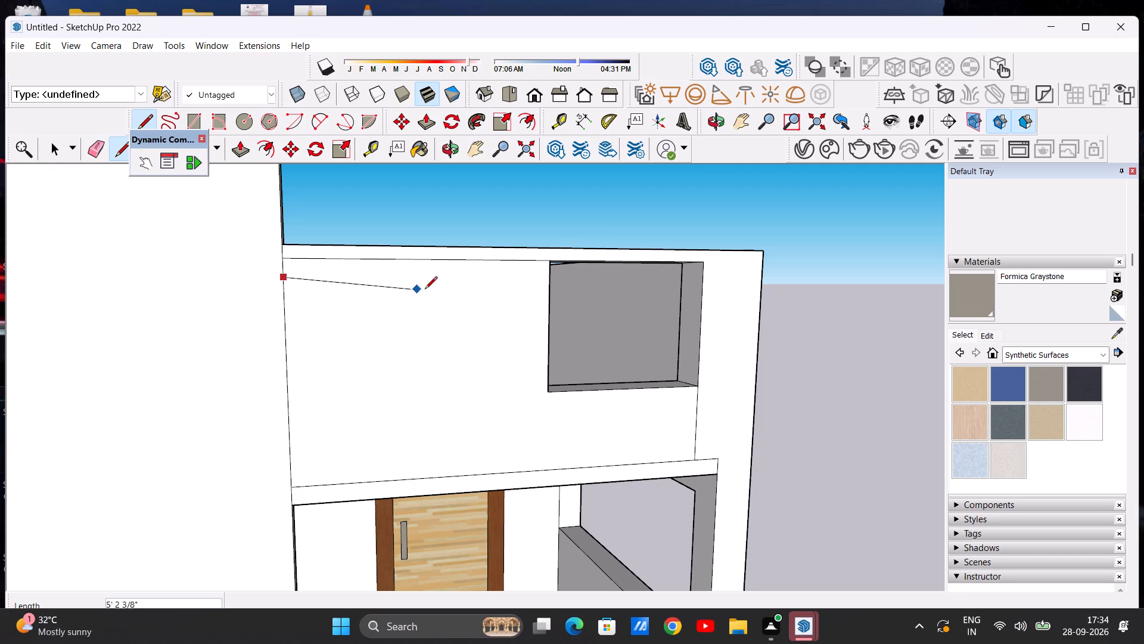
left_click(548, 277)
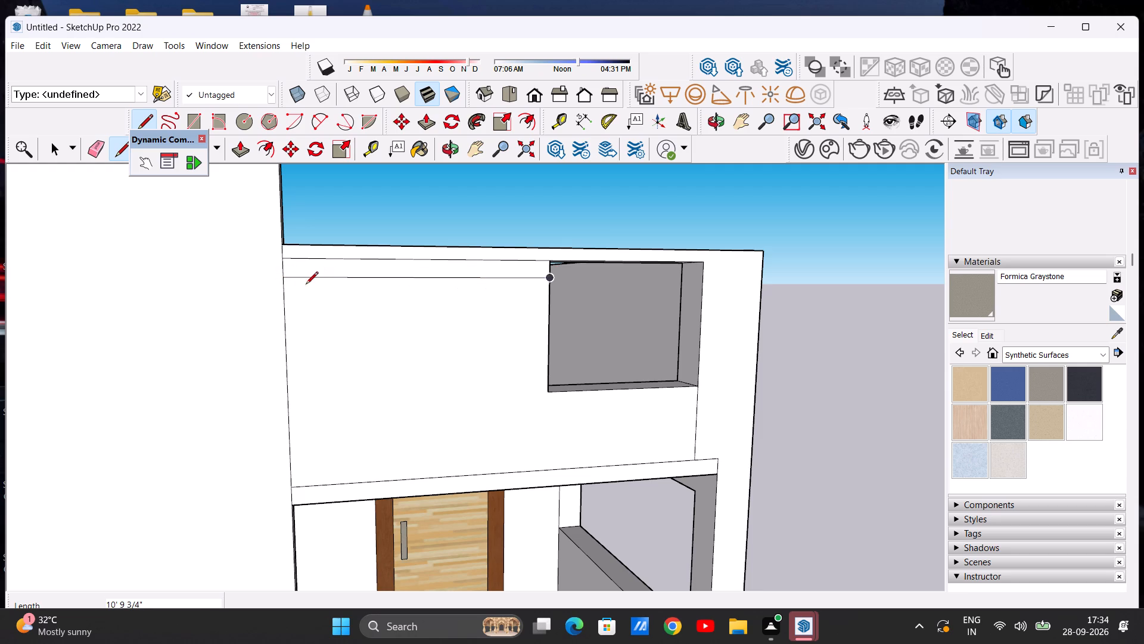
left_click(282, 293)
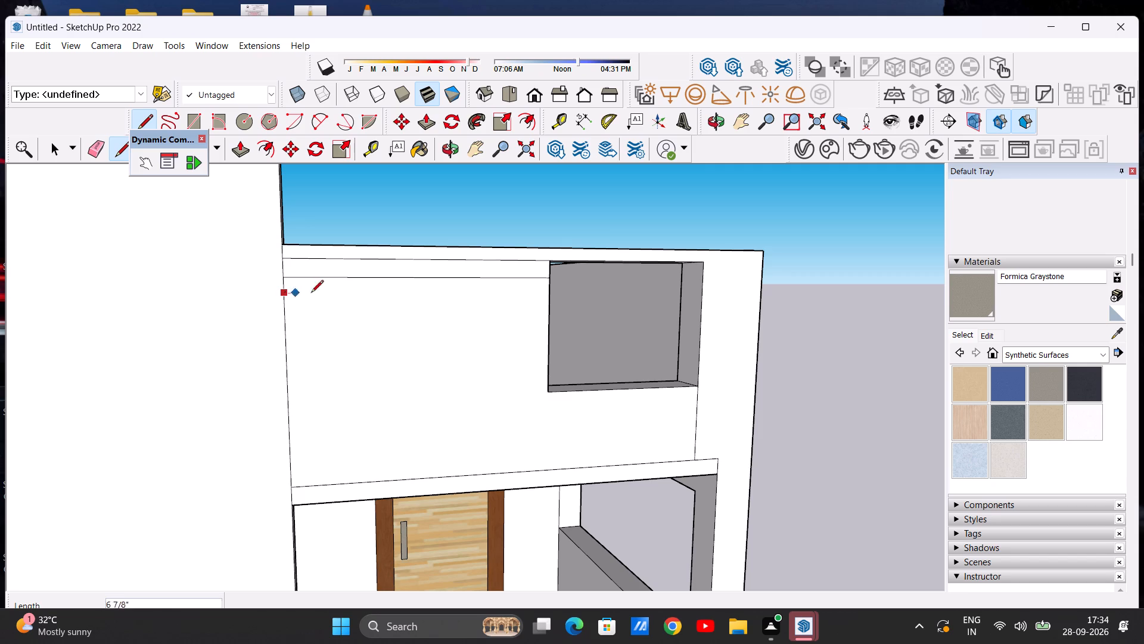
left_click(547, 296)
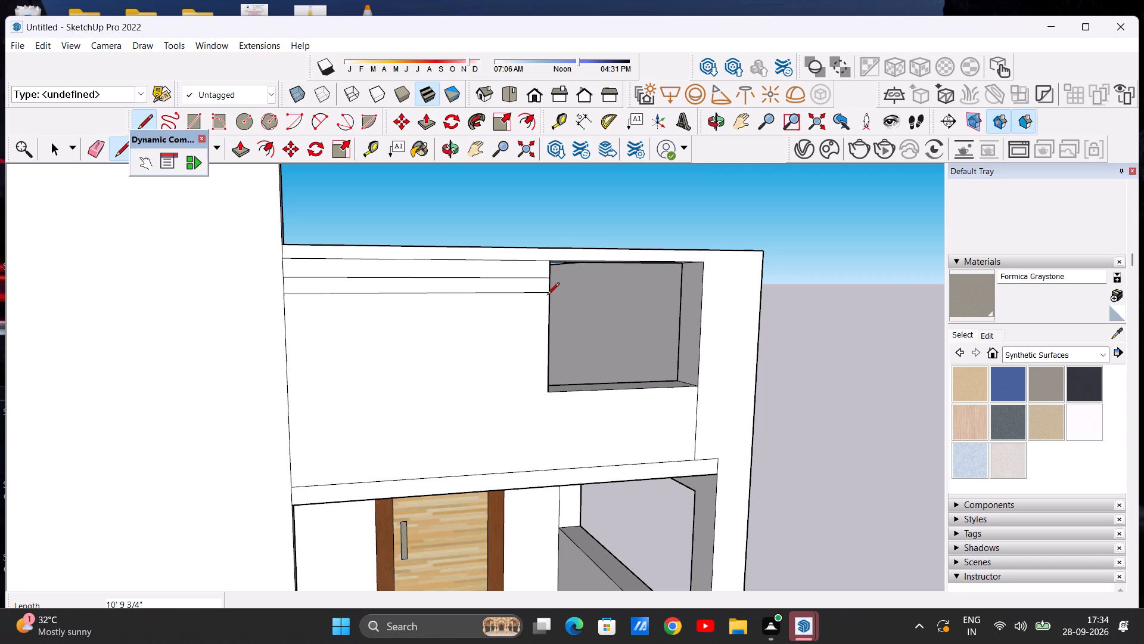
key("space")
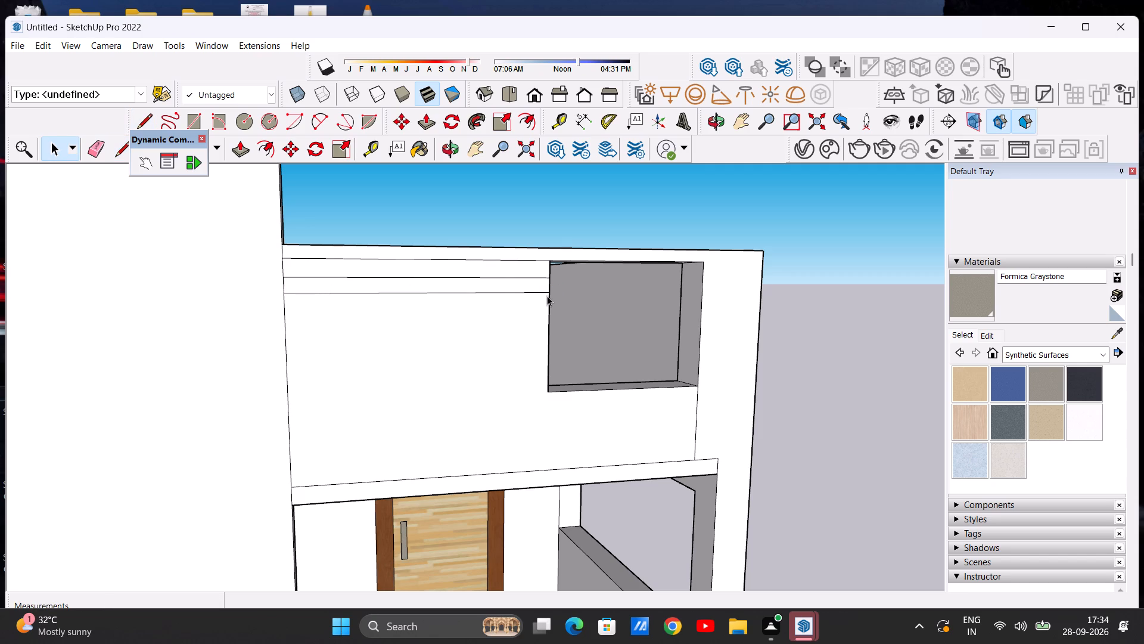
Draw a third horizontal line about 10' 9 3/4" long across the upper front wall, below the other two lines.
left_click(194, 119)
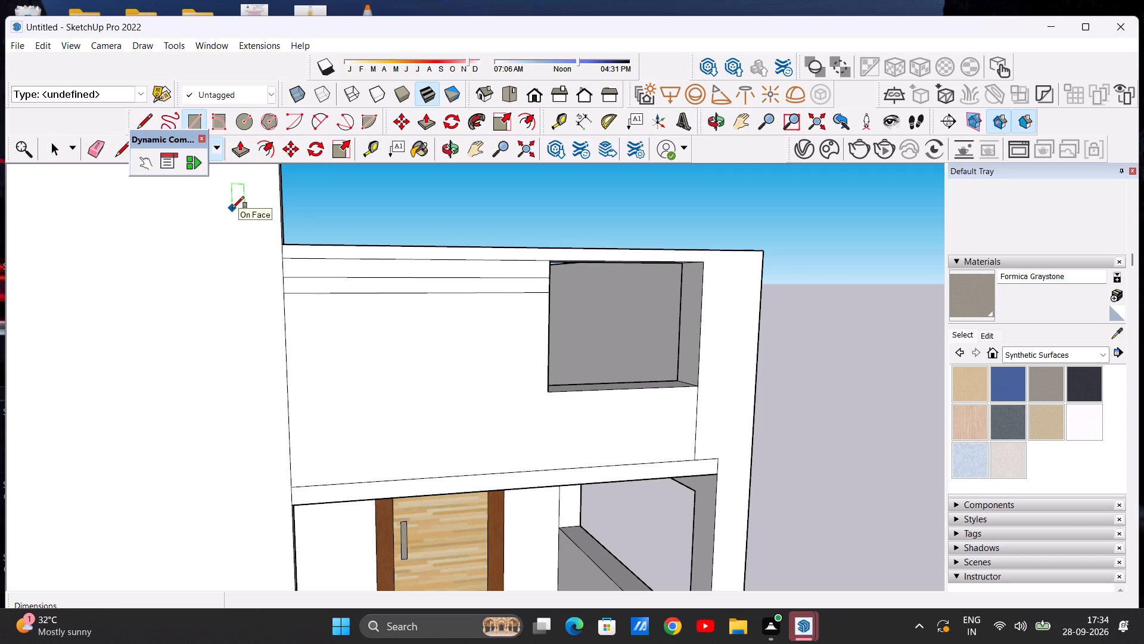
key("space")
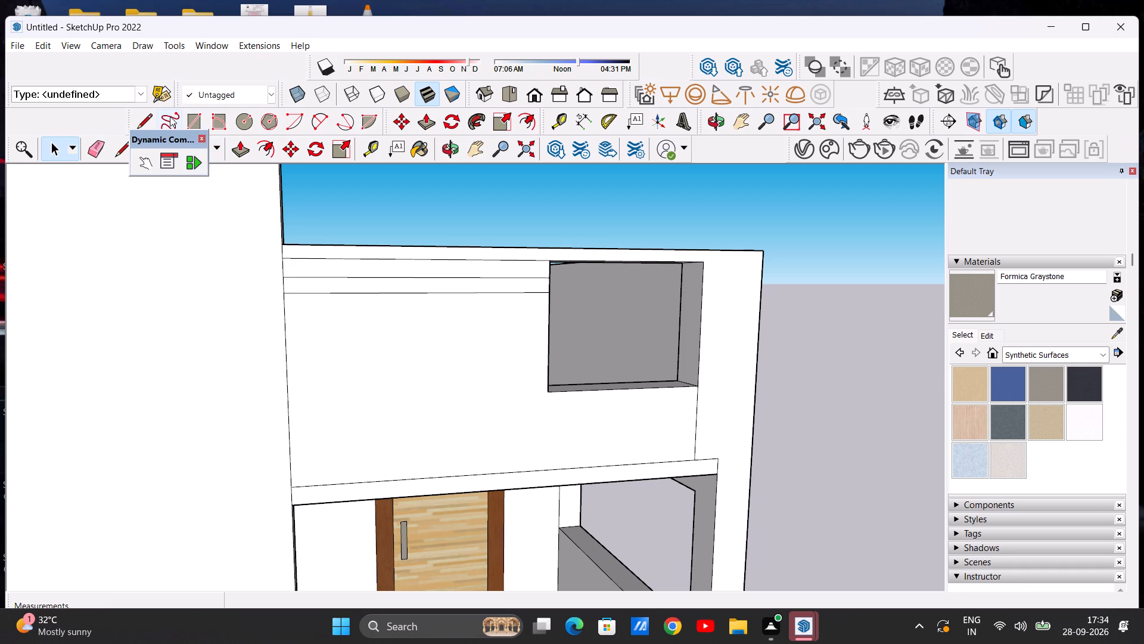
left_click(150, 118)
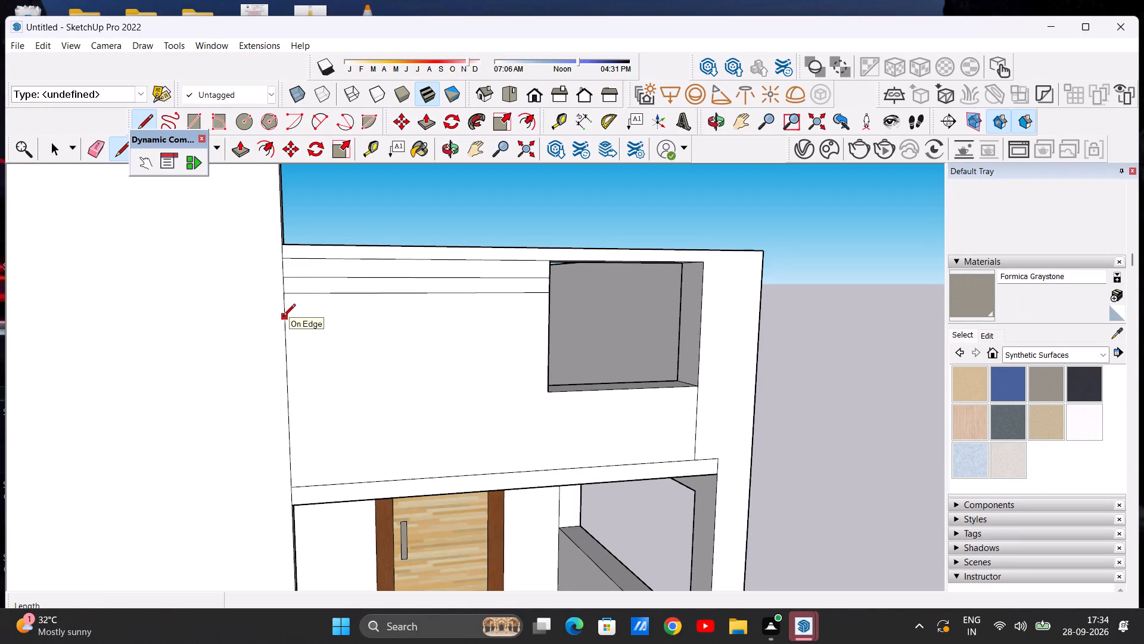
left_click(282, 321)
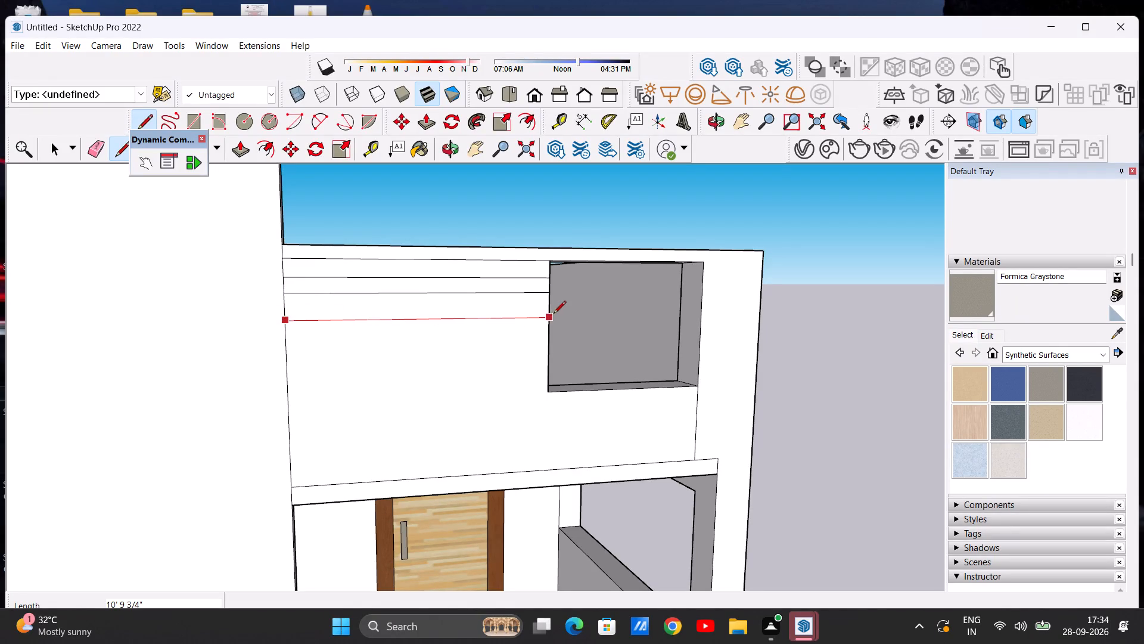
left_click(548, 315)
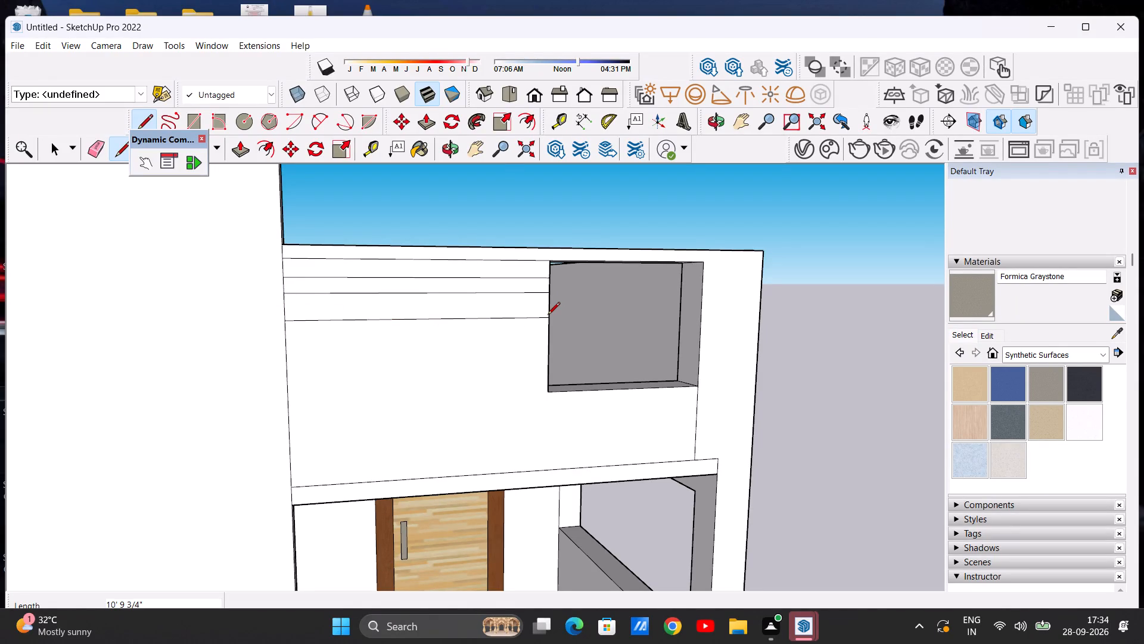
scroll(548, 315, "down", 6)
scroll(468, 323, "down", 3)
scroll(508, 327, "up", 4)
key("space")
Draw a rectangle about 4' 3/4" high by 3' 4 7/8" wide on the upper front wall, below the horizontal bands near the tall panel.
scroll(471, 321, "down", 4)
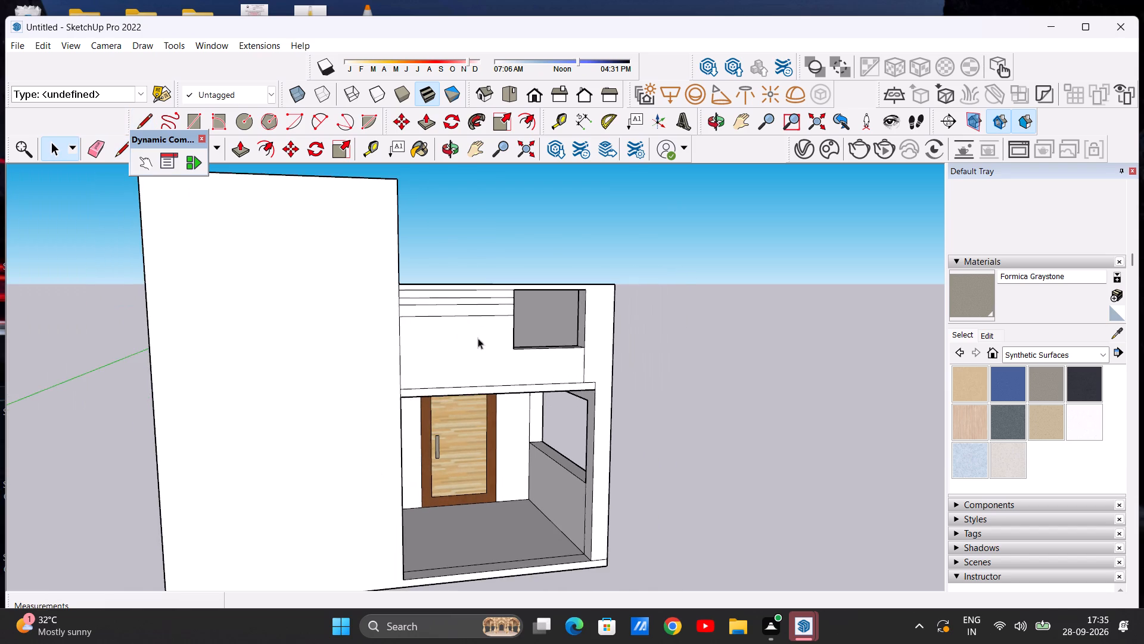
middle_click_drag(472, 339, 415, 357)
scroll(430, 321, "up", 1)
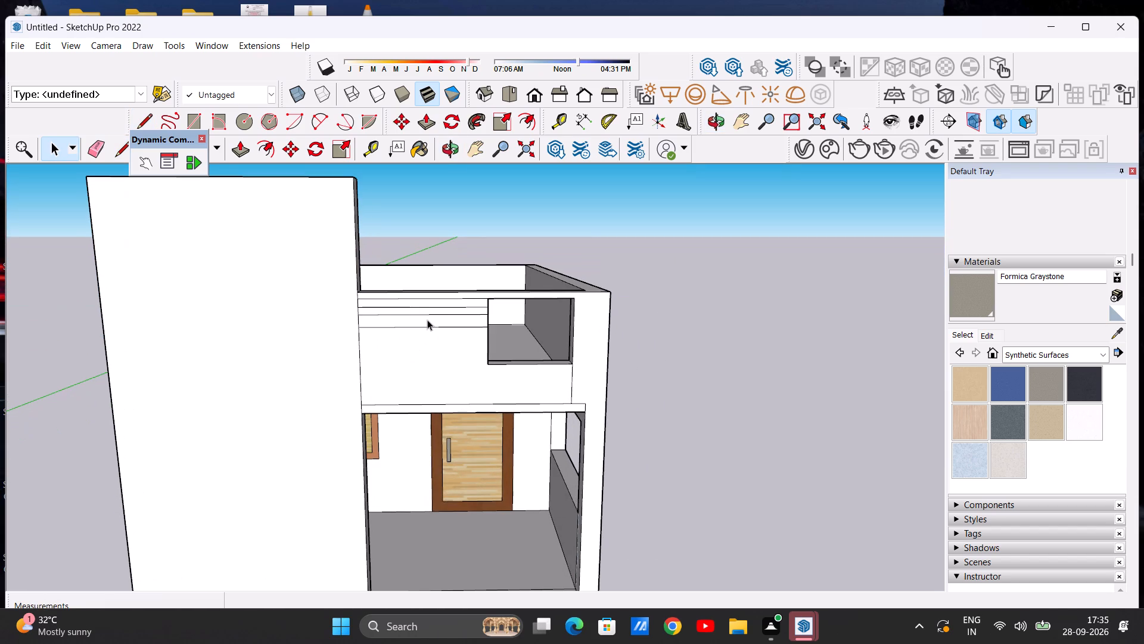
left_click(185, 116)
scroll(424, 340, "down", 3)
middle_click_drag(434, 372, 485, 326)
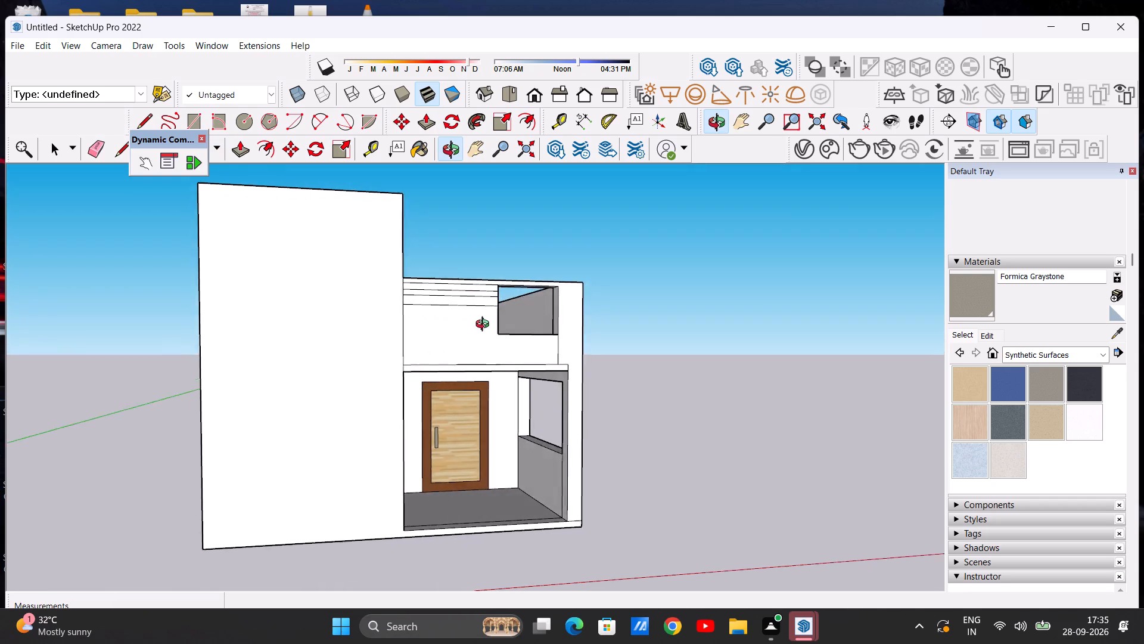
middle_click_drag(485, 326, 419, 327)
scroll(402, 317, "up", 6)
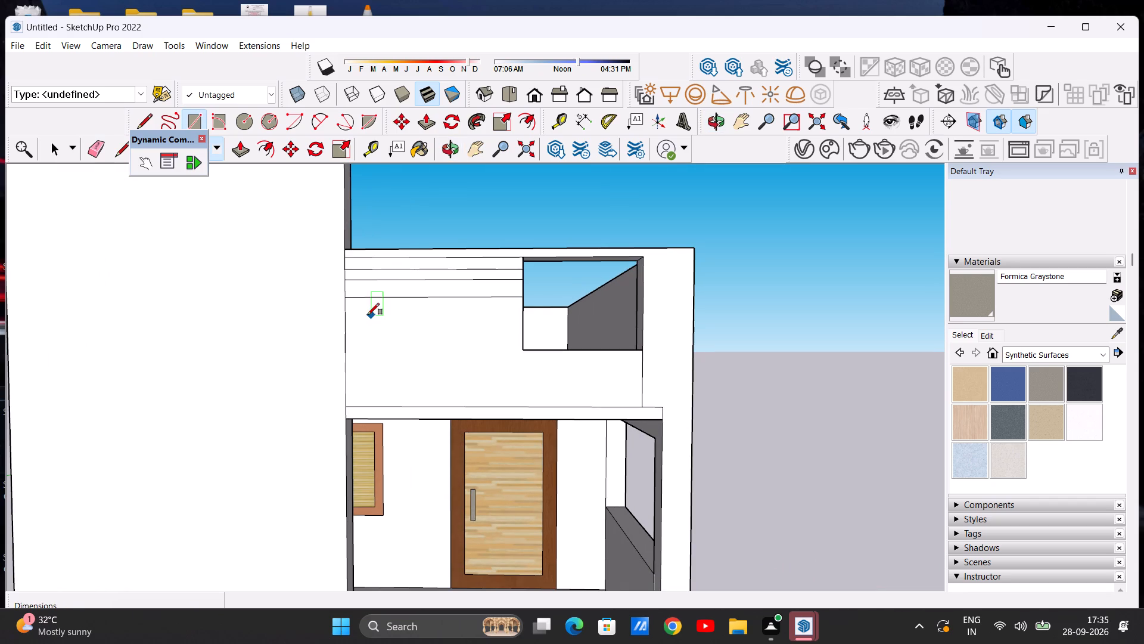
left_click(364, 310)
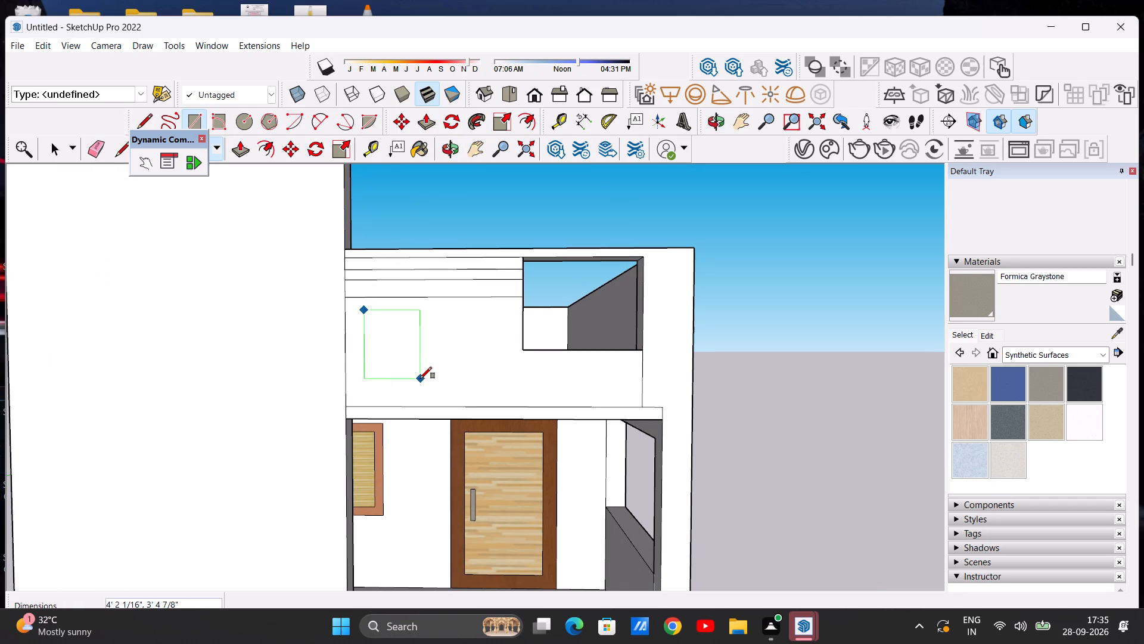
left_click(420, 377)
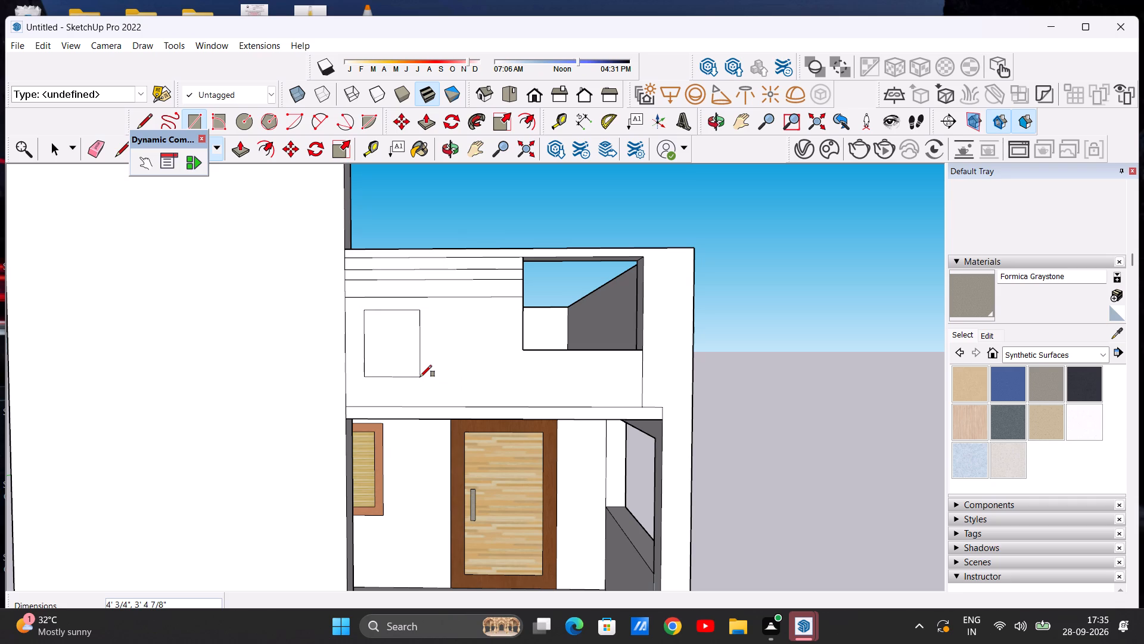
key("space")
Copy the rectangle about 4' 9" horizontally along the upper front wall toward the opening.
double_click(400, 359)
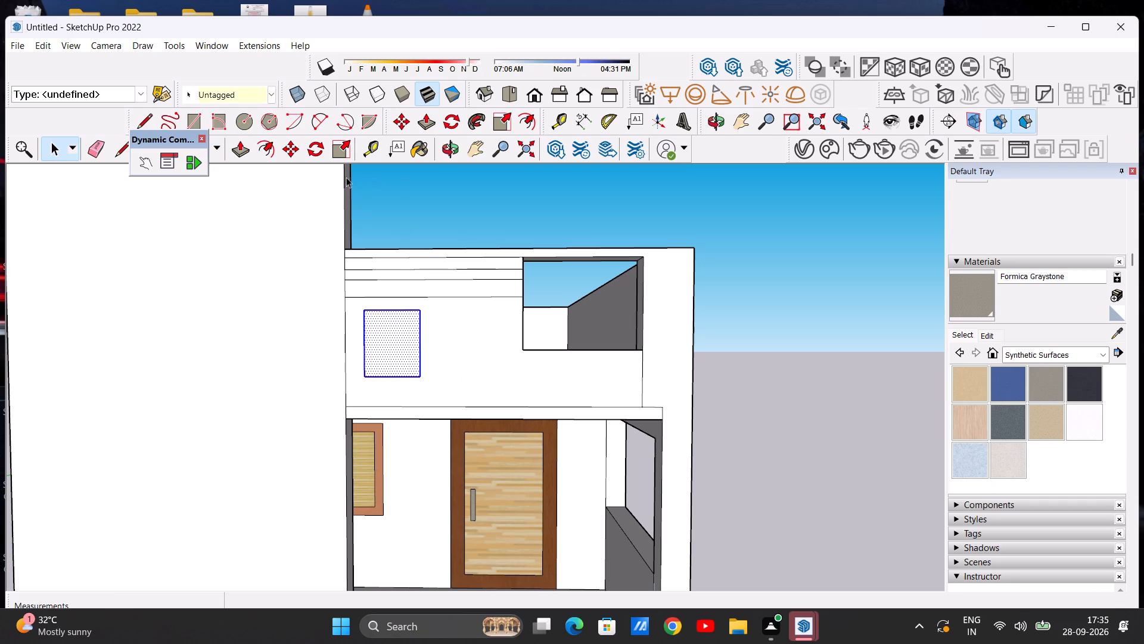
left_click(288, 148)
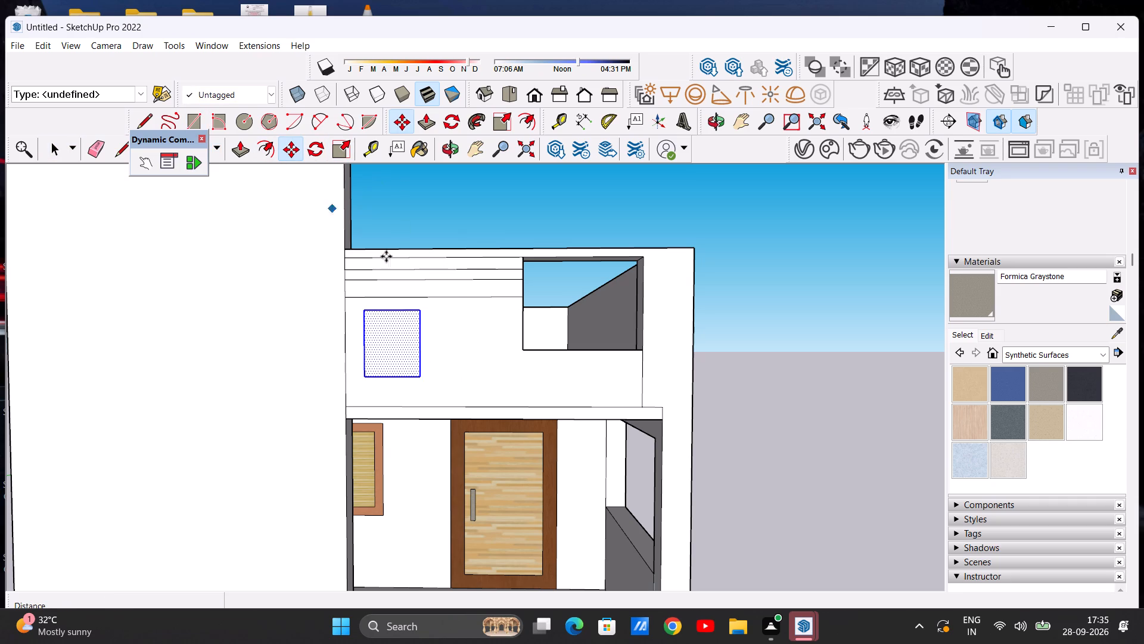
left_click(419, 309)
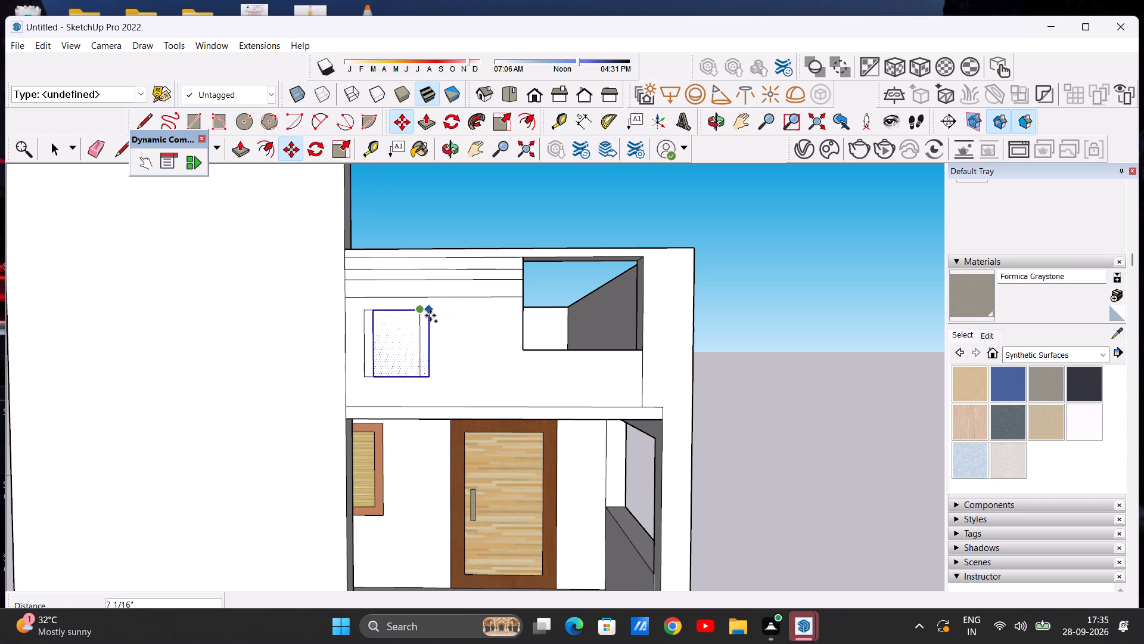
left_click(498, 309)
key("space")
scroll(433, 324, "down", 3)
left_click(797, 399)
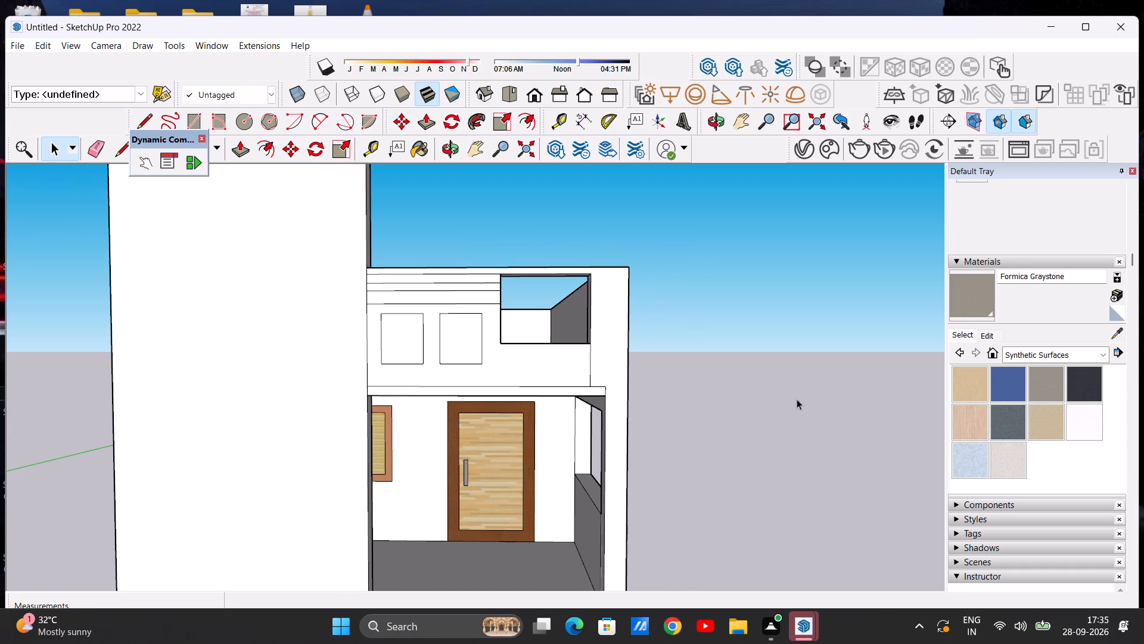
Offset both wall rectangles inward by about 8 5/8" to form inner frames.
scroll(434, 317, "up", 5)
left_click(265, 148)
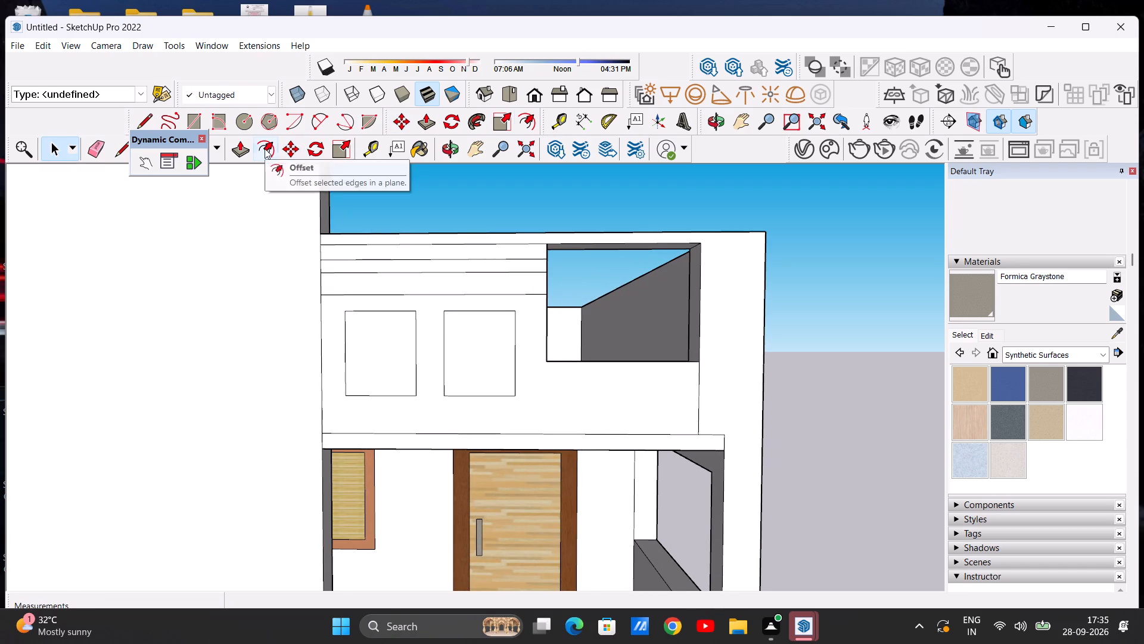
left_click(374, 324)
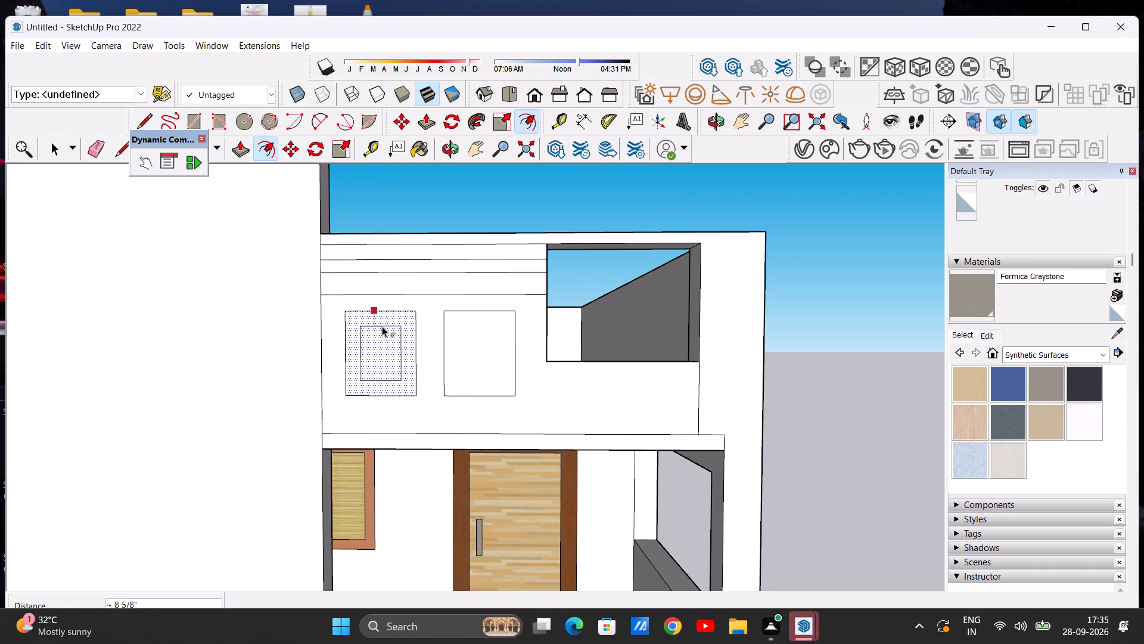
left_click(382, 327)
double_click(475, 367)
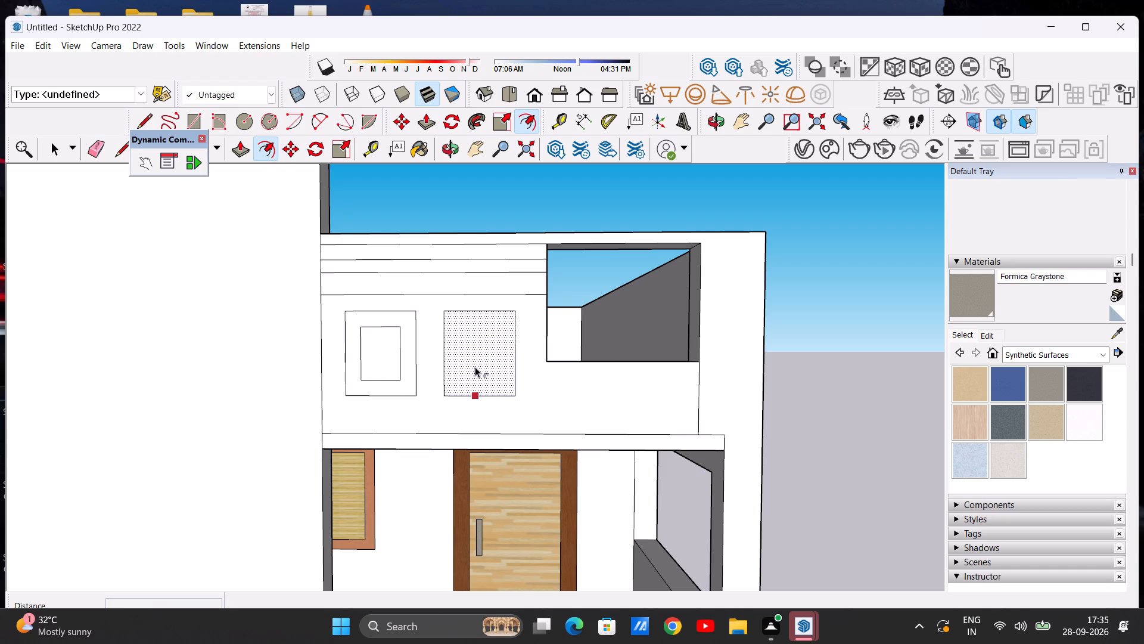
key("space")
scroll(455, 308, "down", 6)
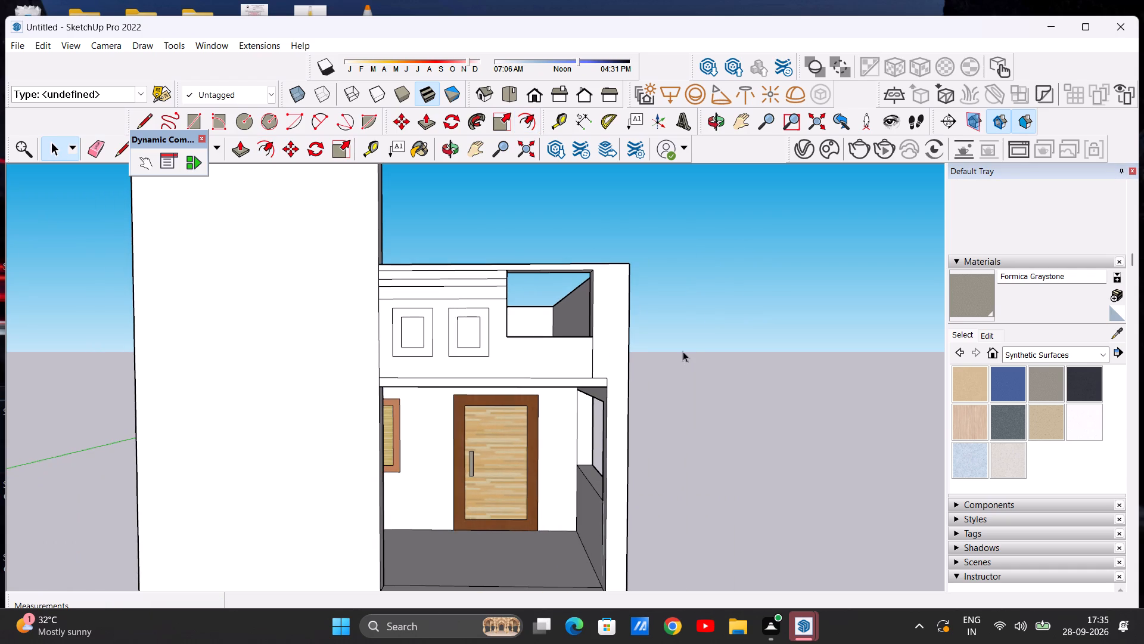
left_click(784, 371)
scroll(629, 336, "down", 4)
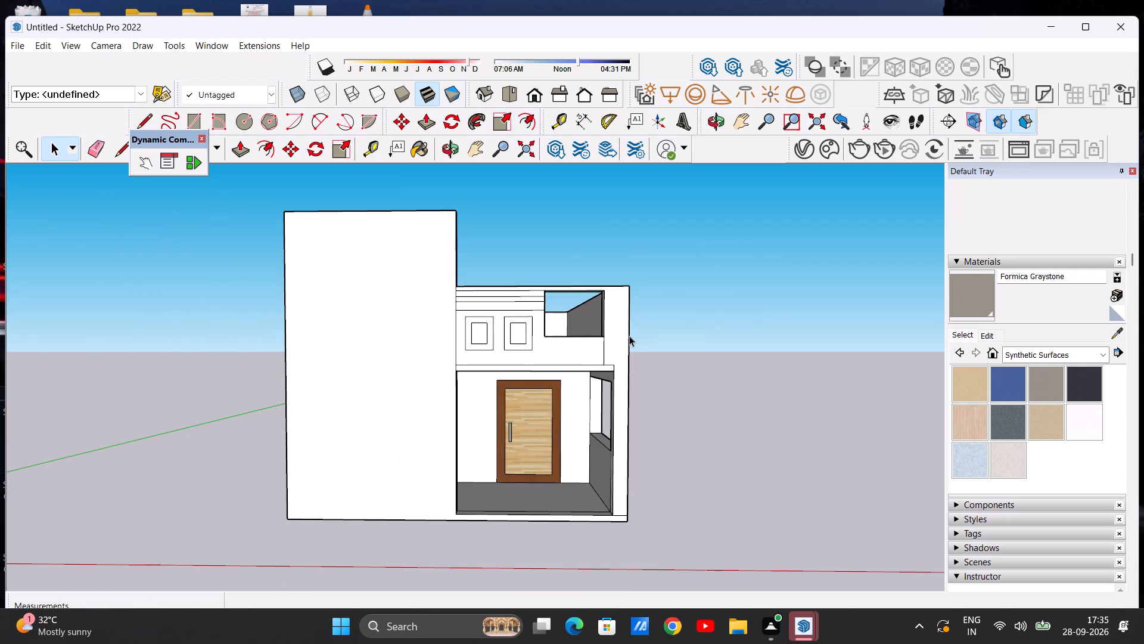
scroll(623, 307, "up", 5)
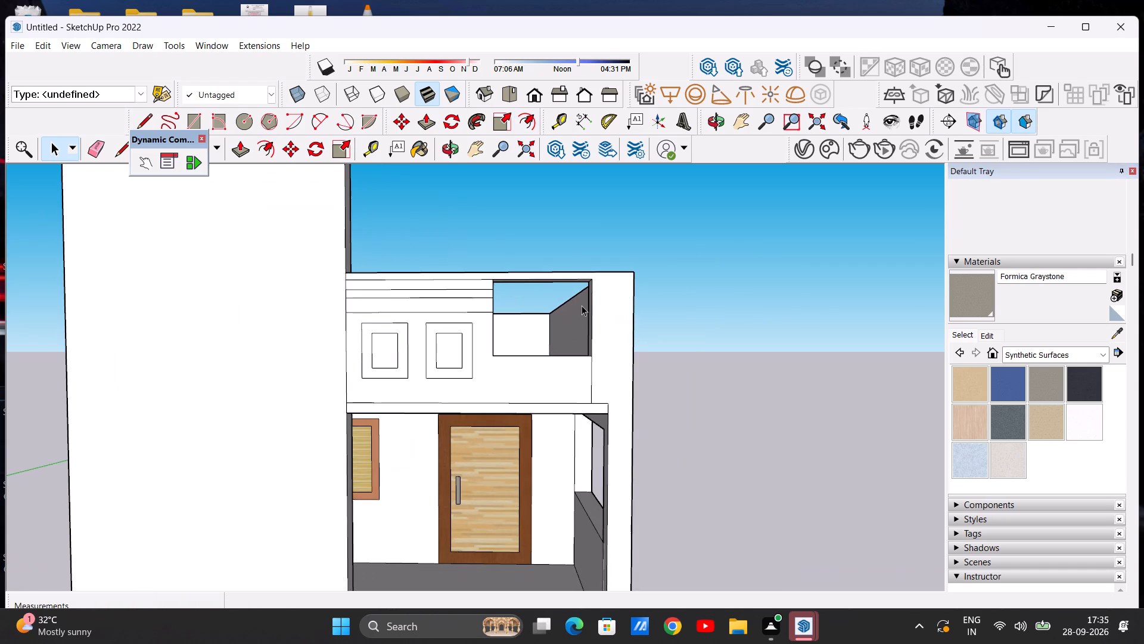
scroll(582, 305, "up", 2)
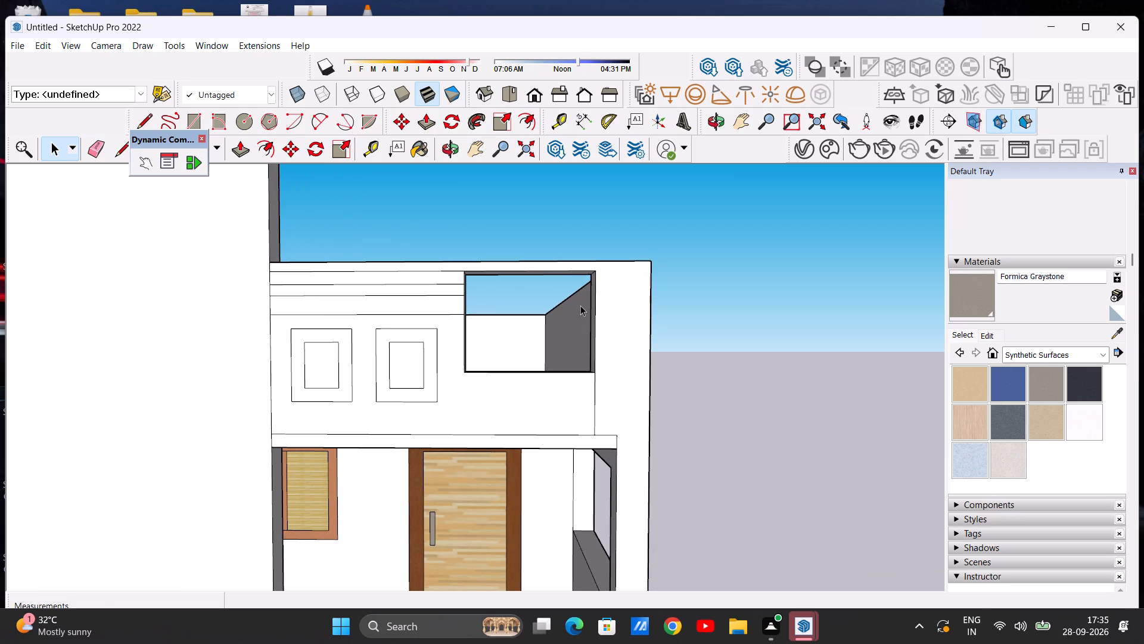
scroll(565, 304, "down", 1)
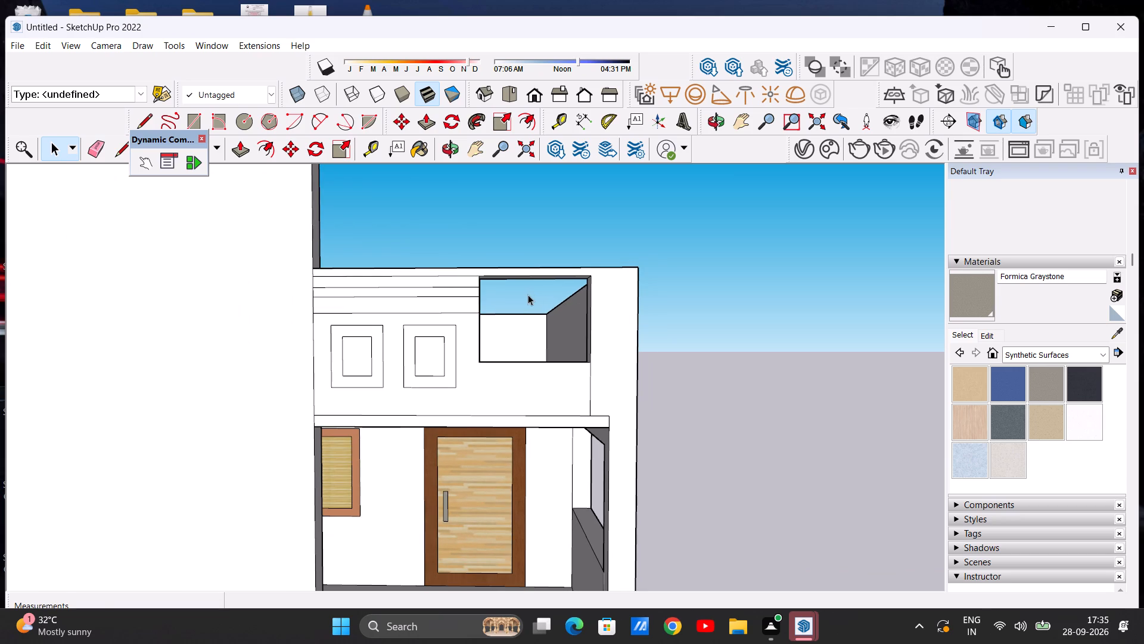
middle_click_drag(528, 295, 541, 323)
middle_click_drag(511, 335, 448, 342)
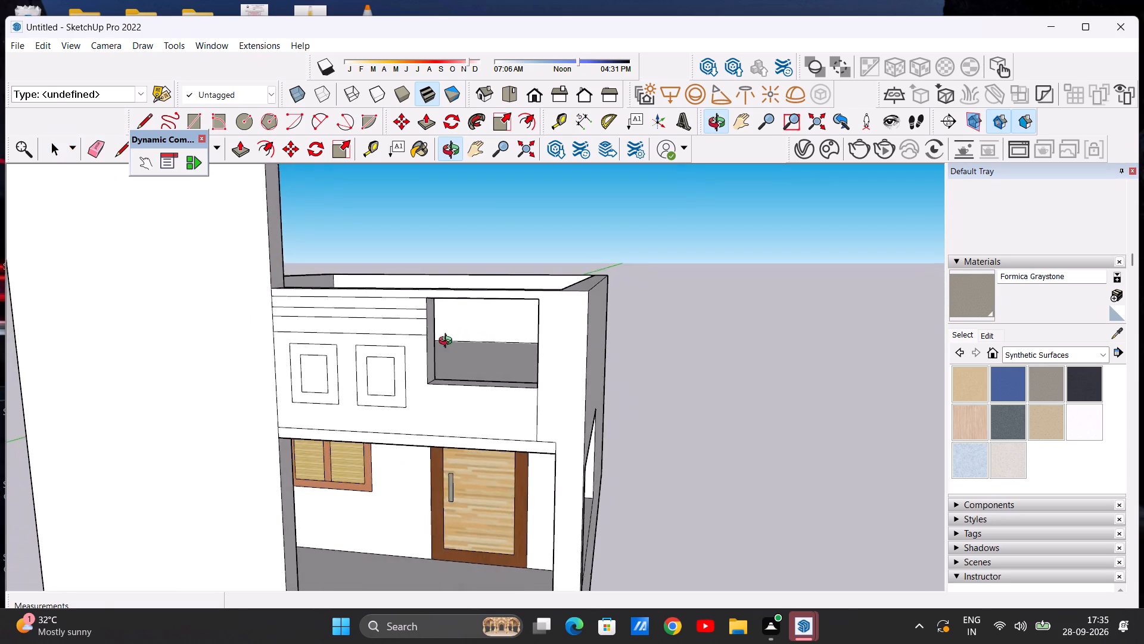
Draw a circle of about 2 7/8" radius on the inner side face of the upper front opening, at the outer corner end.
middle_click_drag(448, 342, 536, 311)
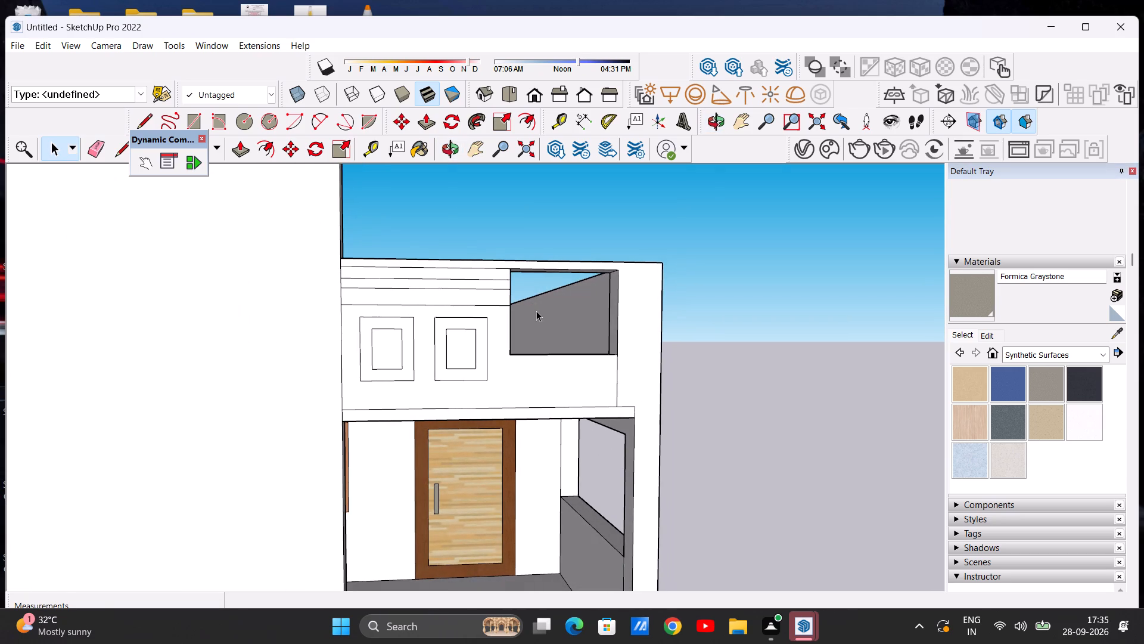
scroll(567, 313, "up", 1)
middle_click_drag(552, 318, 464, 338)
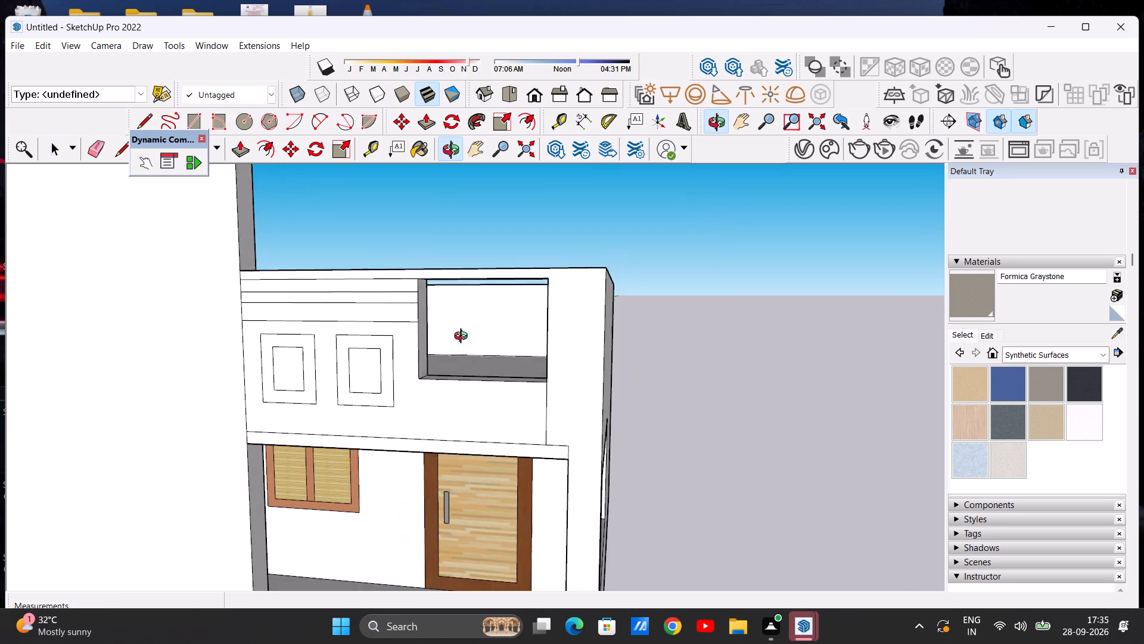
middle_click_drag(464, 338, 462, 338)
scroll(422, 317, "up", 3)
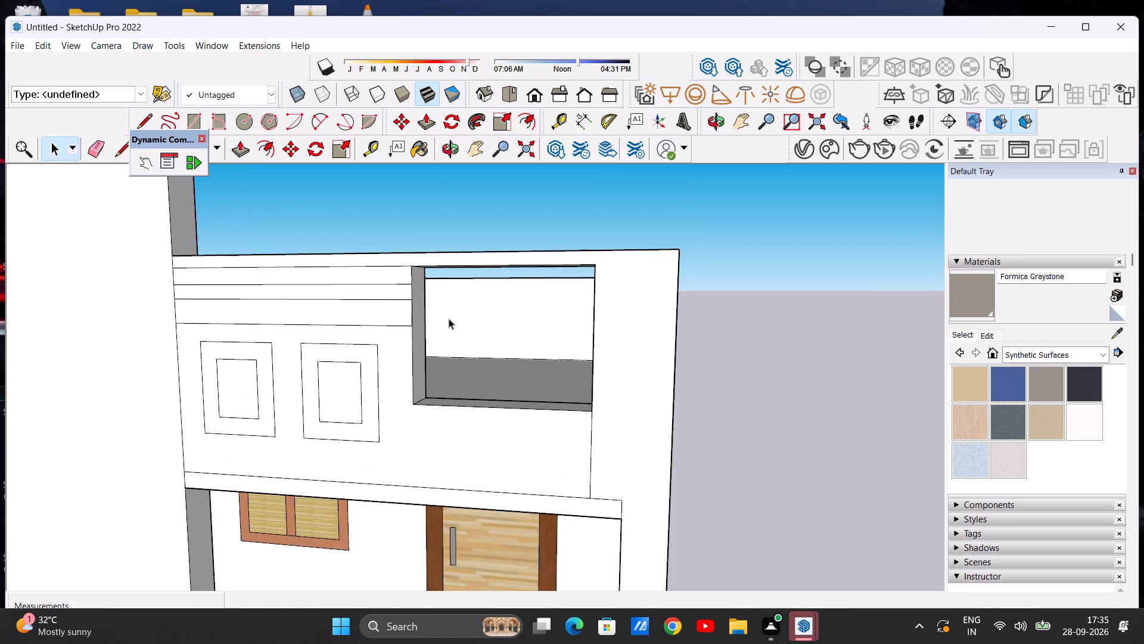
scroll(455, 314, "down", 1)
middle_click_drag(466, 332, 537, 325)
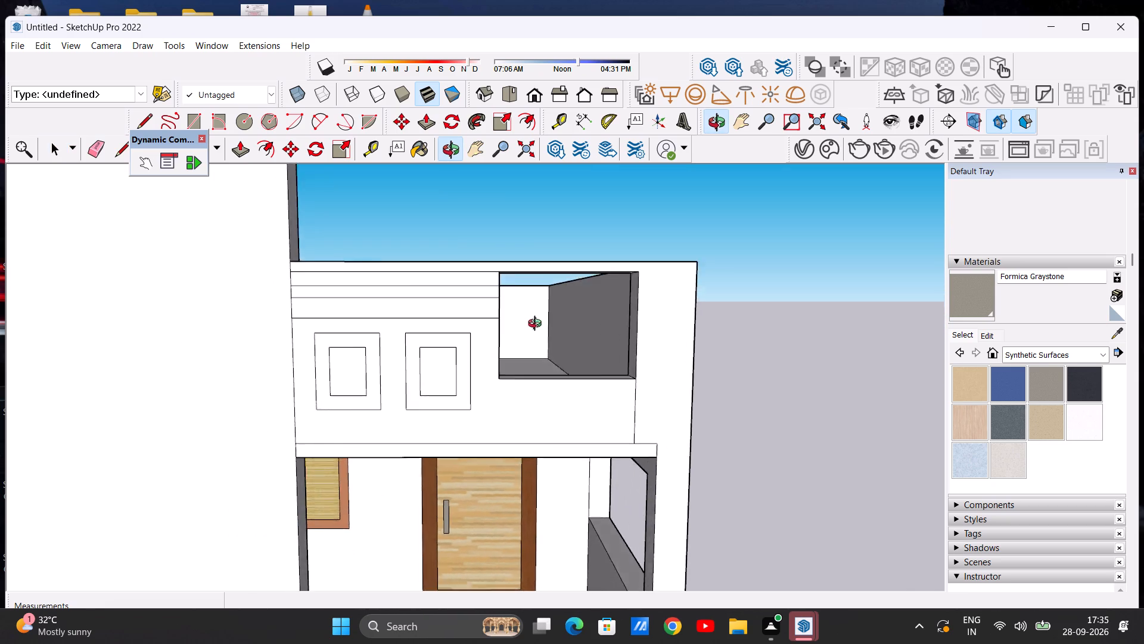
middle_click_drag(537, 325, 605, 332)
scroll(706, 327, "up", 5)
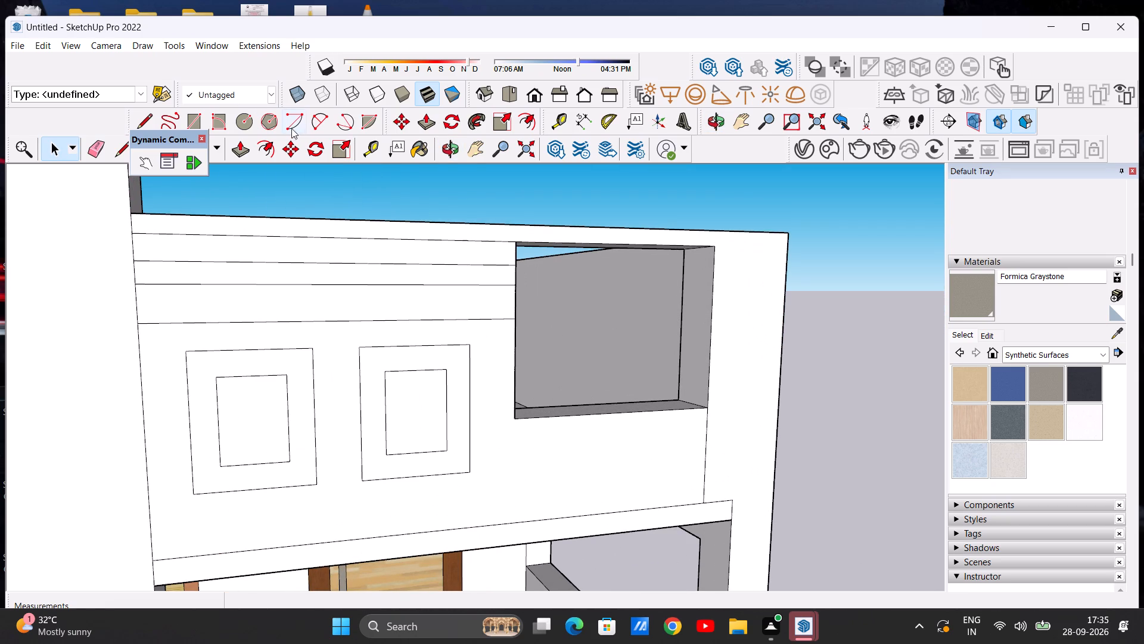
left_click(243, 117)
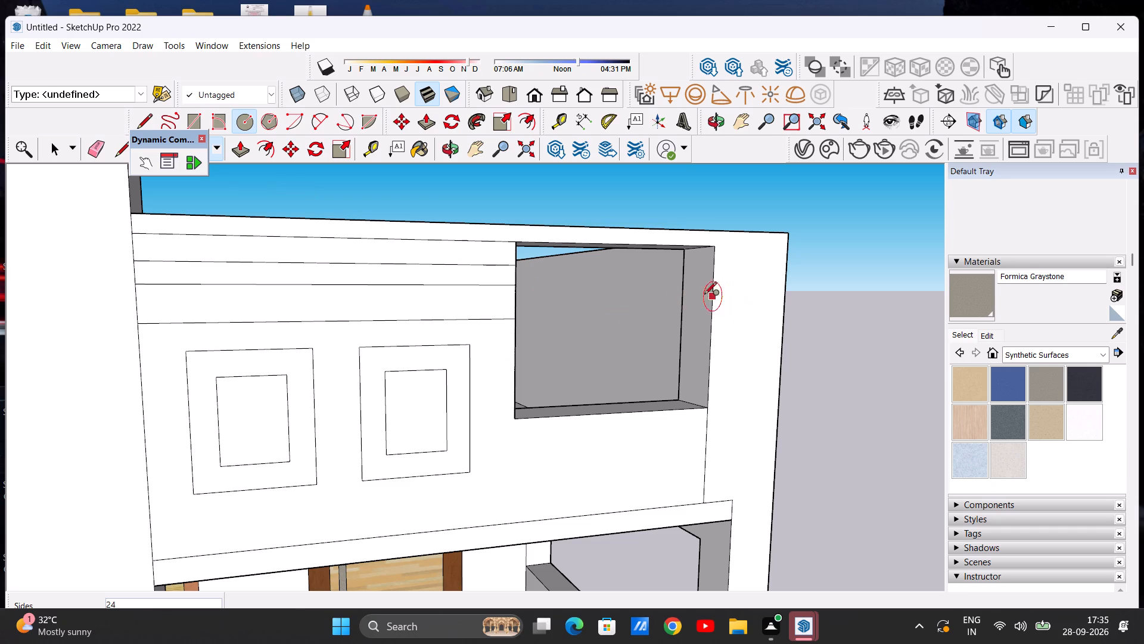
scroll(698, 294, "up", 10)
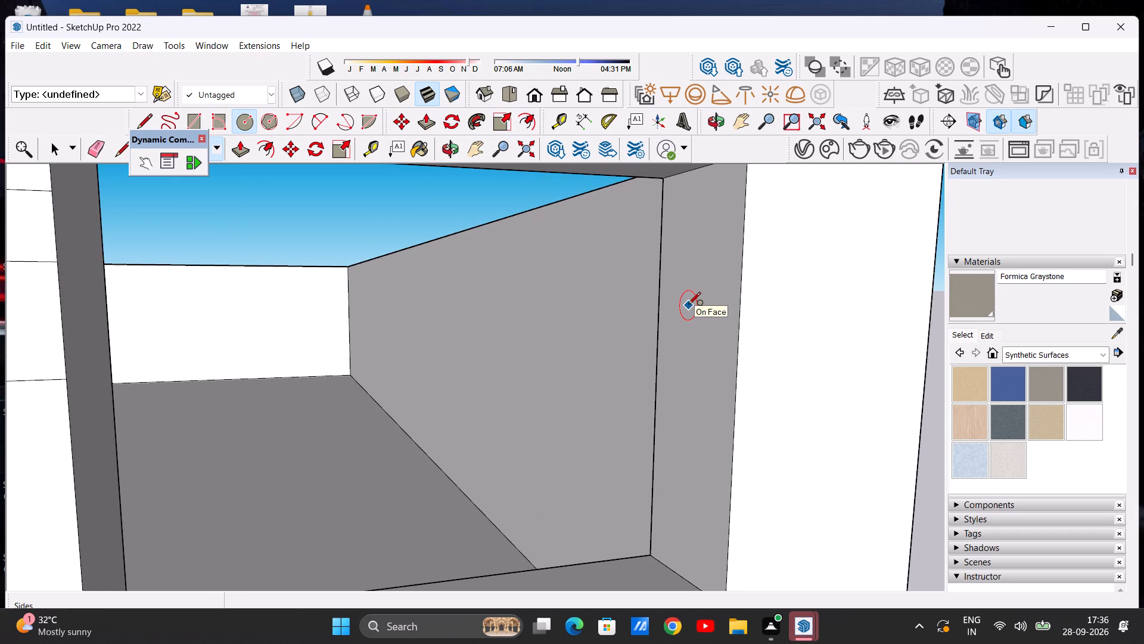
left_click(688, 305)
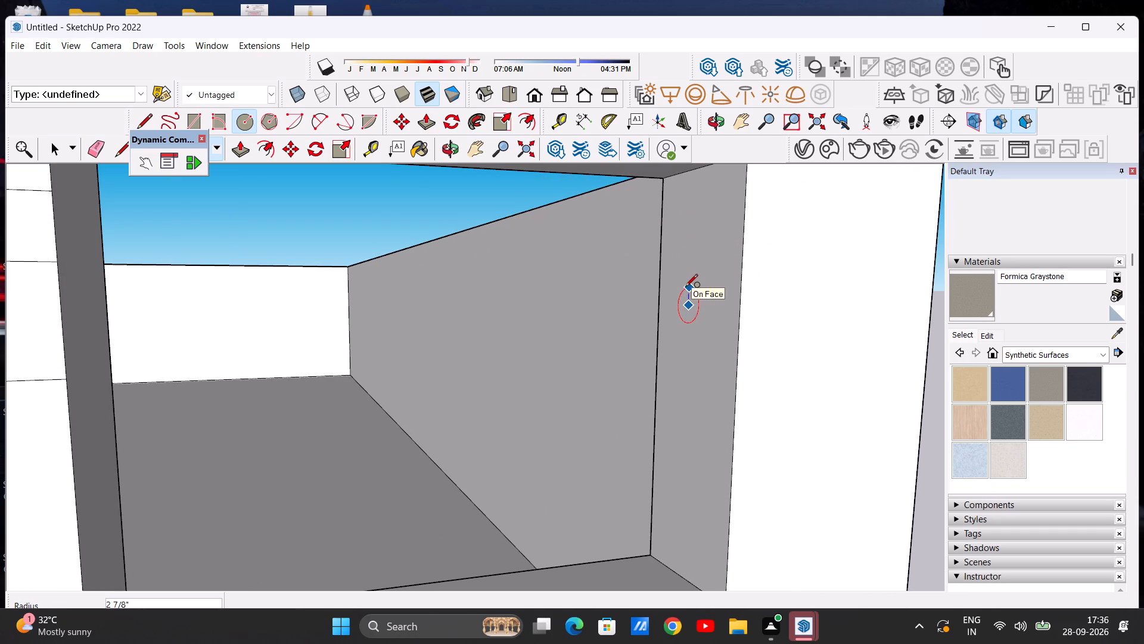
left_click(685, 287)
key("space")
Copy the circle about 3' 1 15/16" straight down the same side face of the opening.
scroll(669, 318, "down", 9)
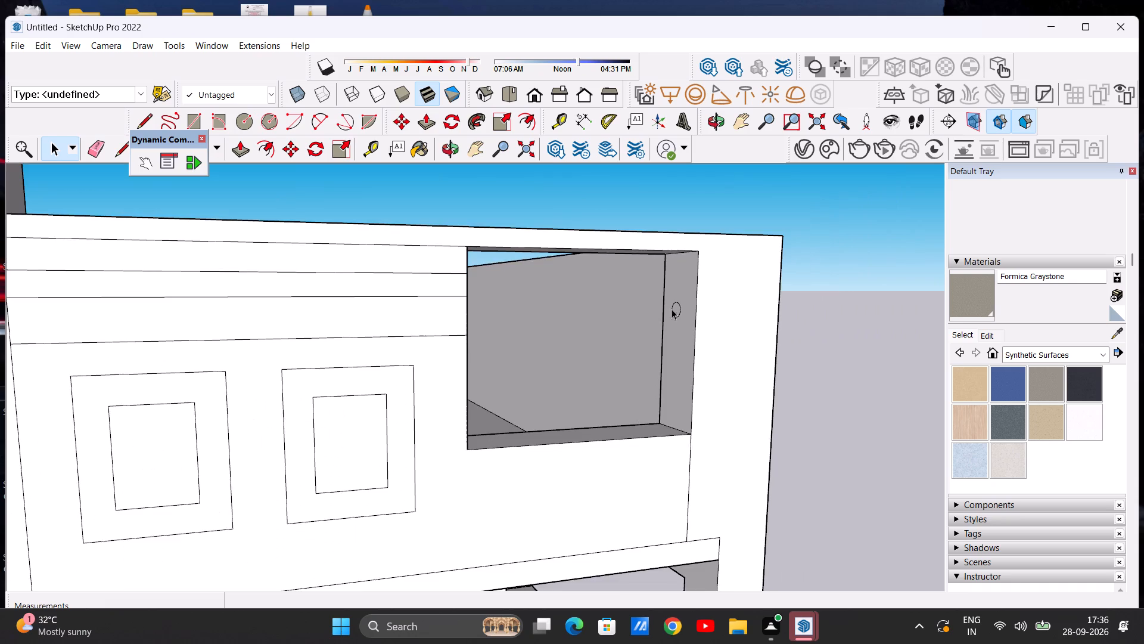
scroll(678, 311, "up", 5)
double_click(676, 311)
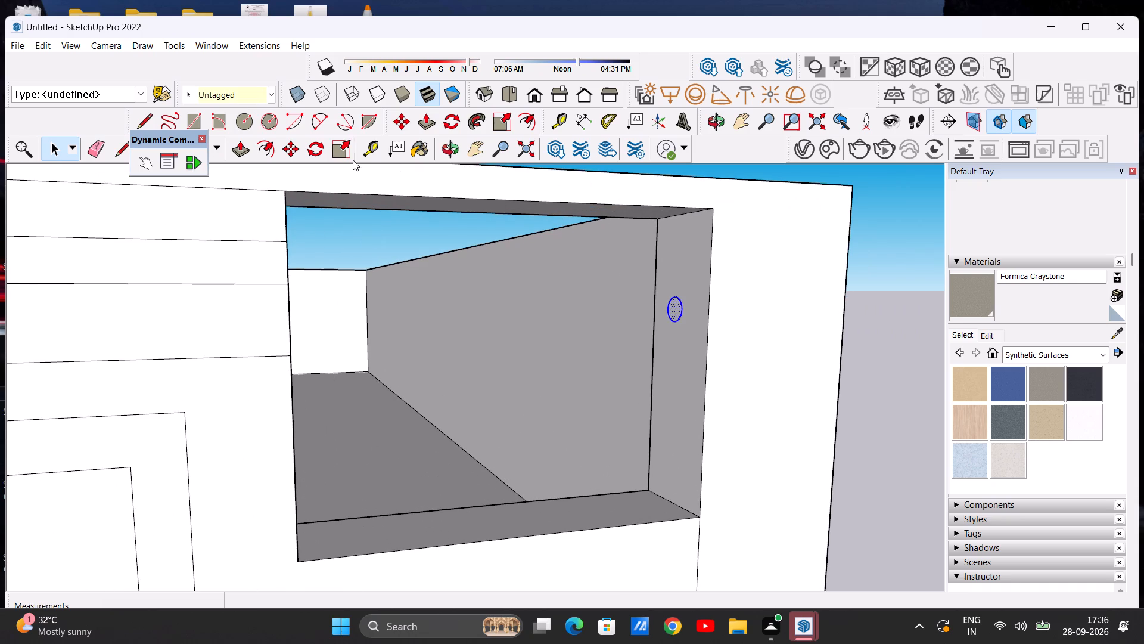
left_click(291, 148)
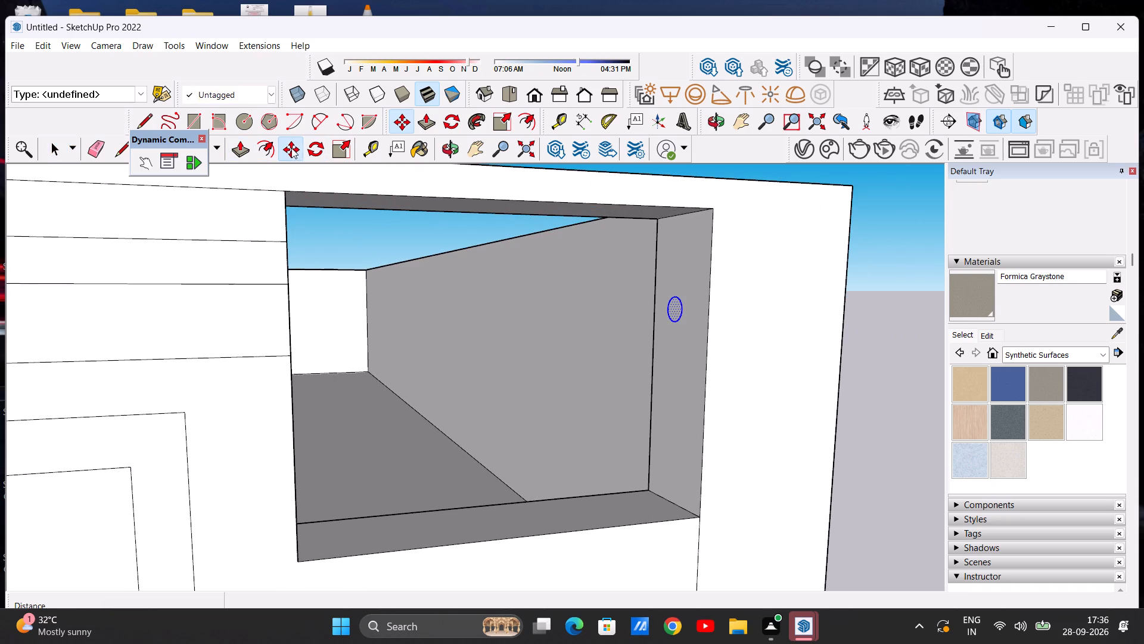
left_click(679, 321)
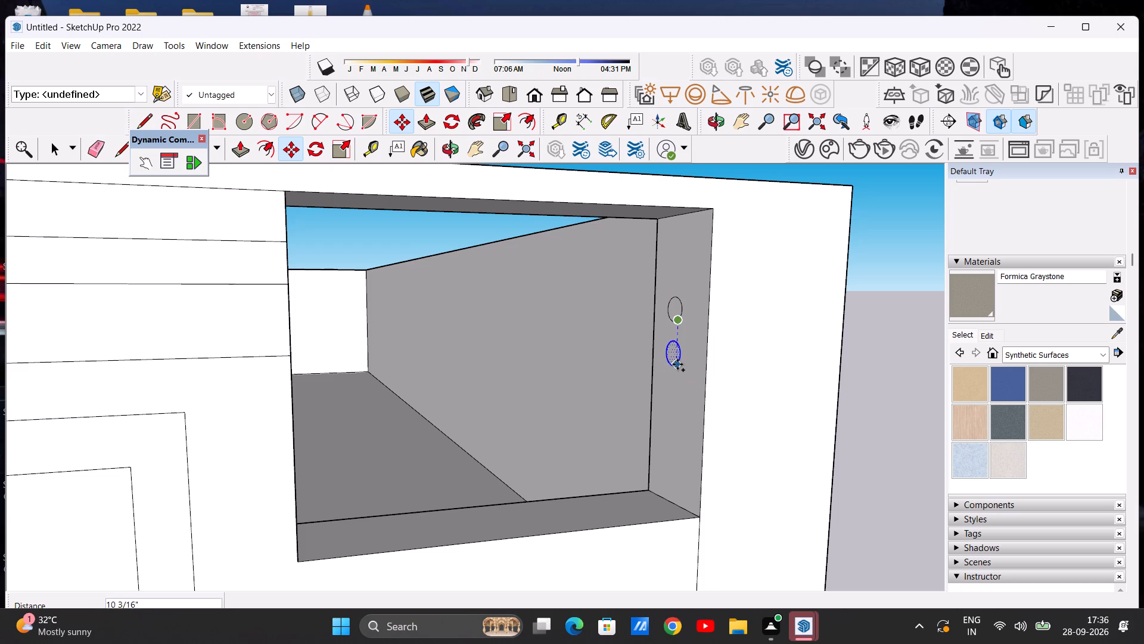
left_click(677, 481)
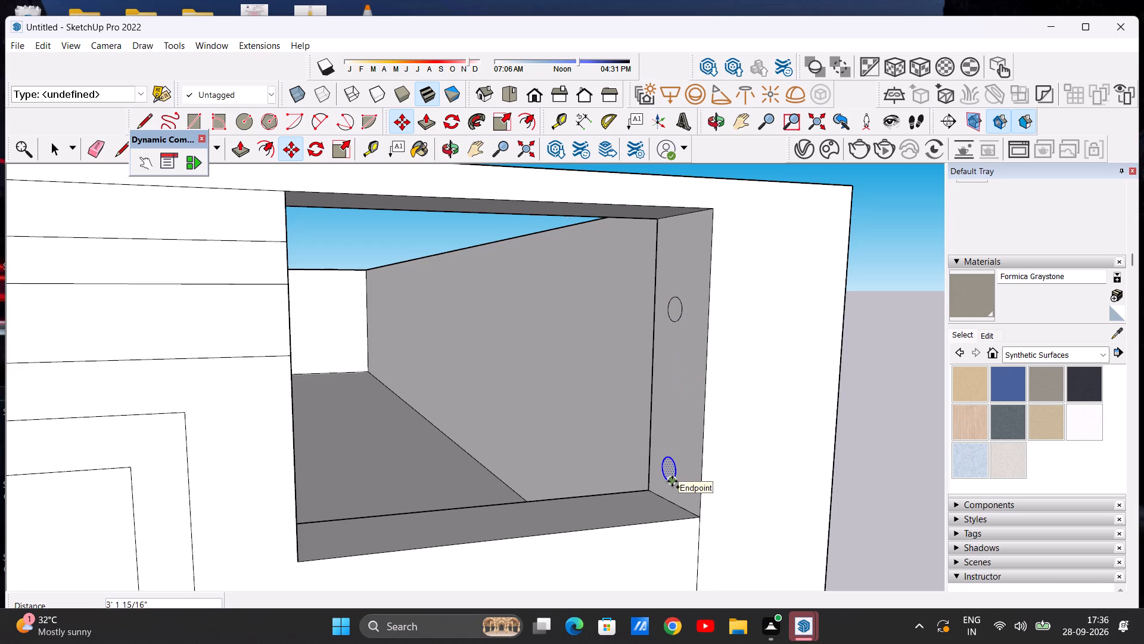
Copy the bottom circle about 1' 4 13/16" upward and shift the new copy down about 2 5/8".
left_click(672, 481)
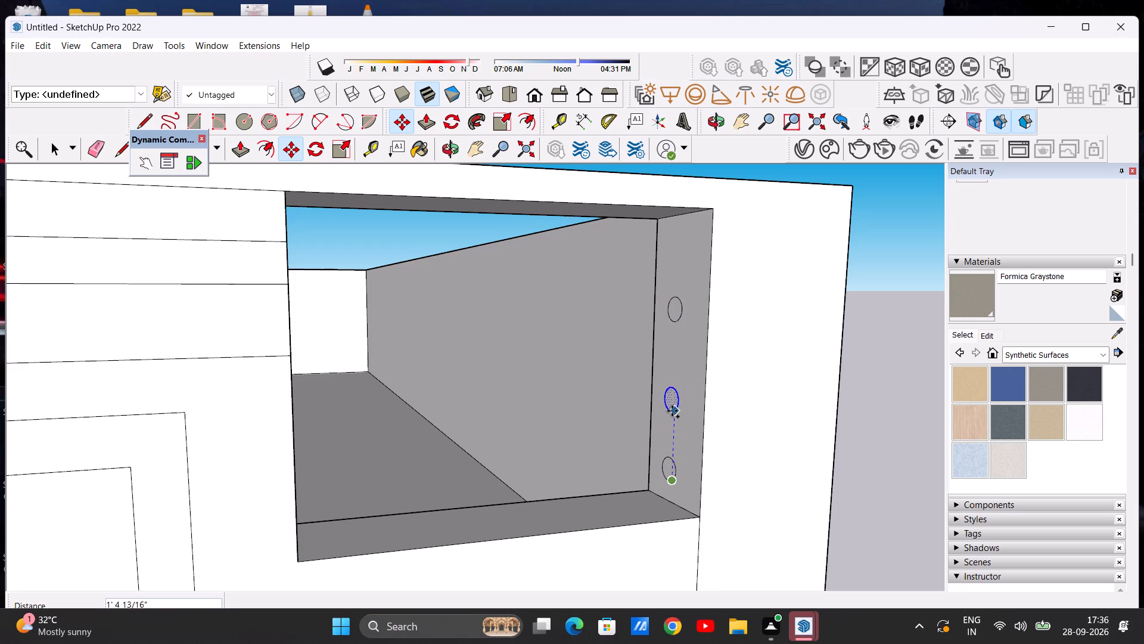
left_click(672, 411)
left_click(672, 411)
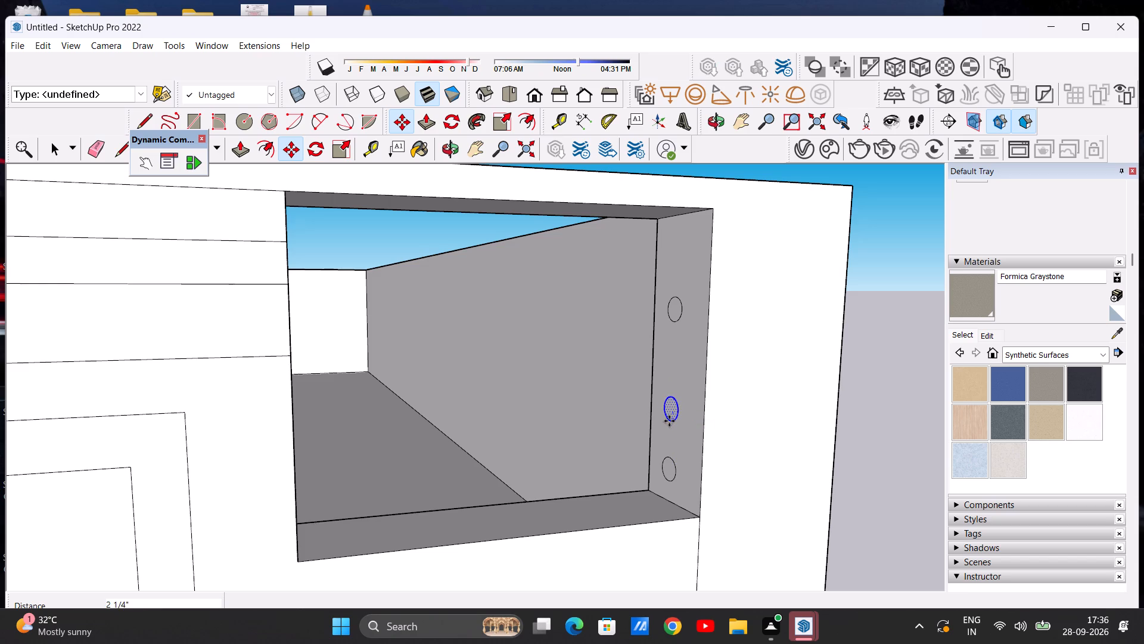
left_click(673, 423)
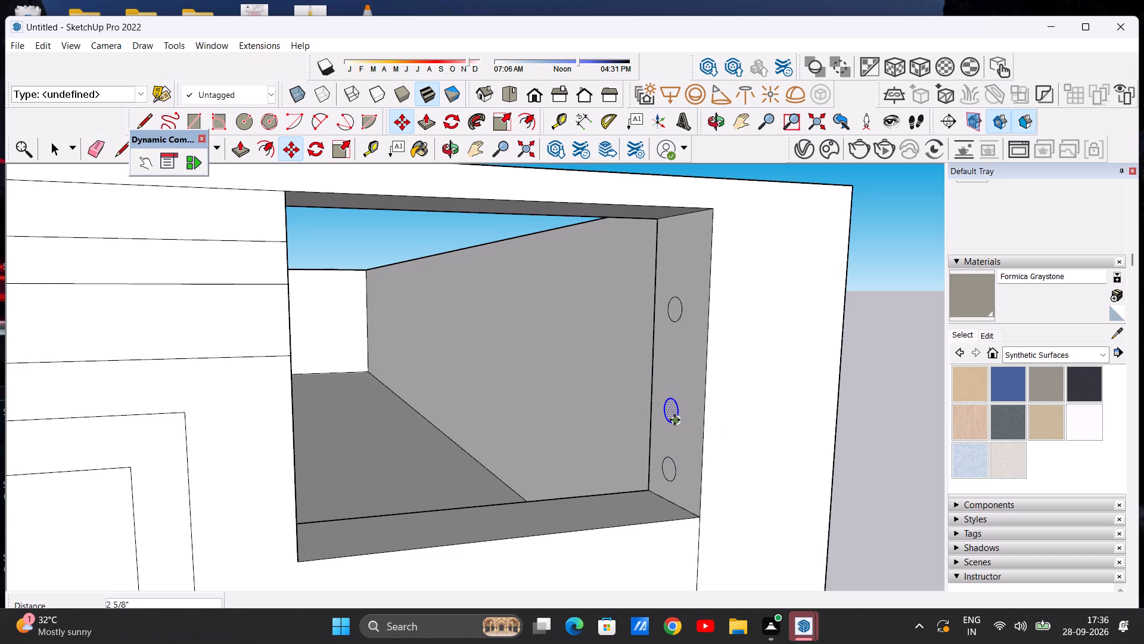
Copy the middle circle about 1' 1 9/16" upward to make a fourth circle on the side face.
left_click(674, 420)
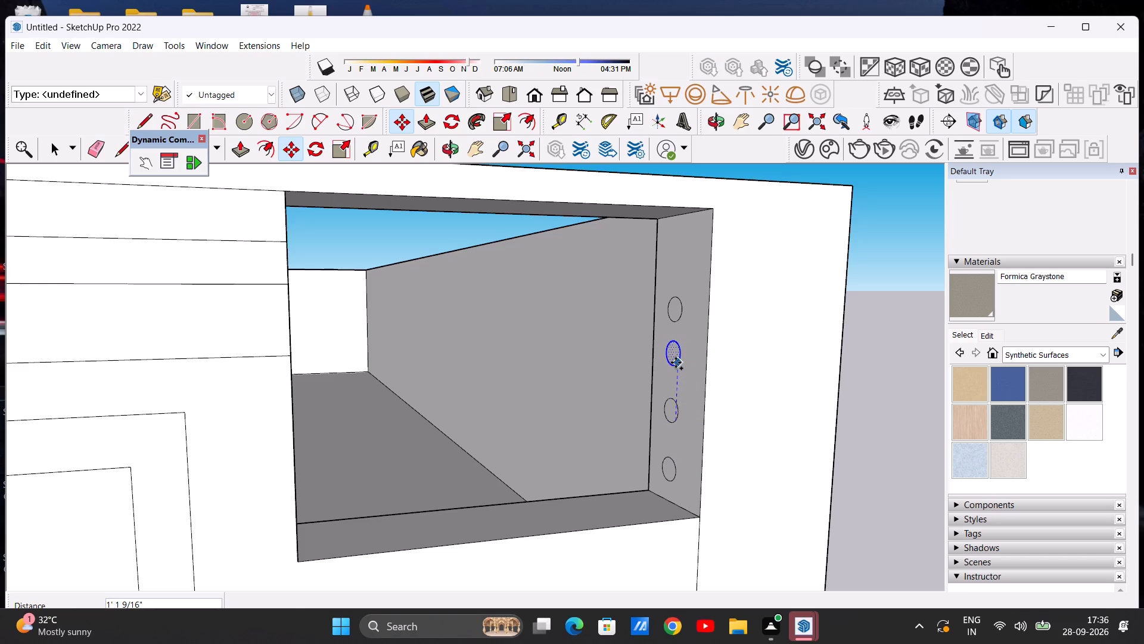
left_click(676, 363)
key("space")
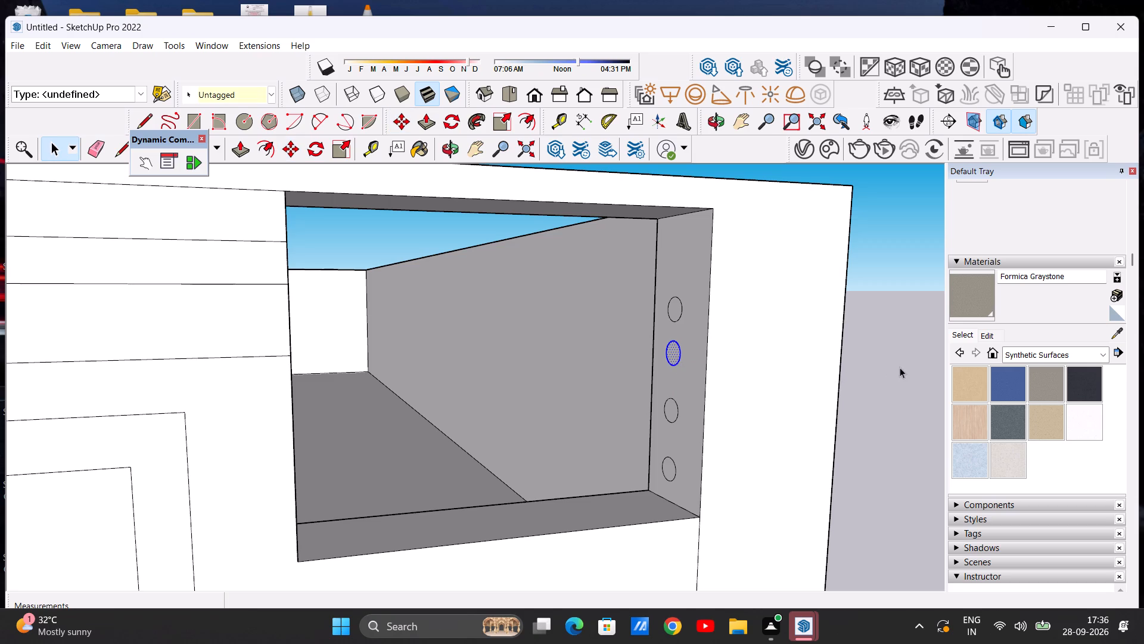
left_click(900, 367)
Examine the column of circles on the opening's side face from the front of the building.
middle_click_drag(705, 388, 610, 370)
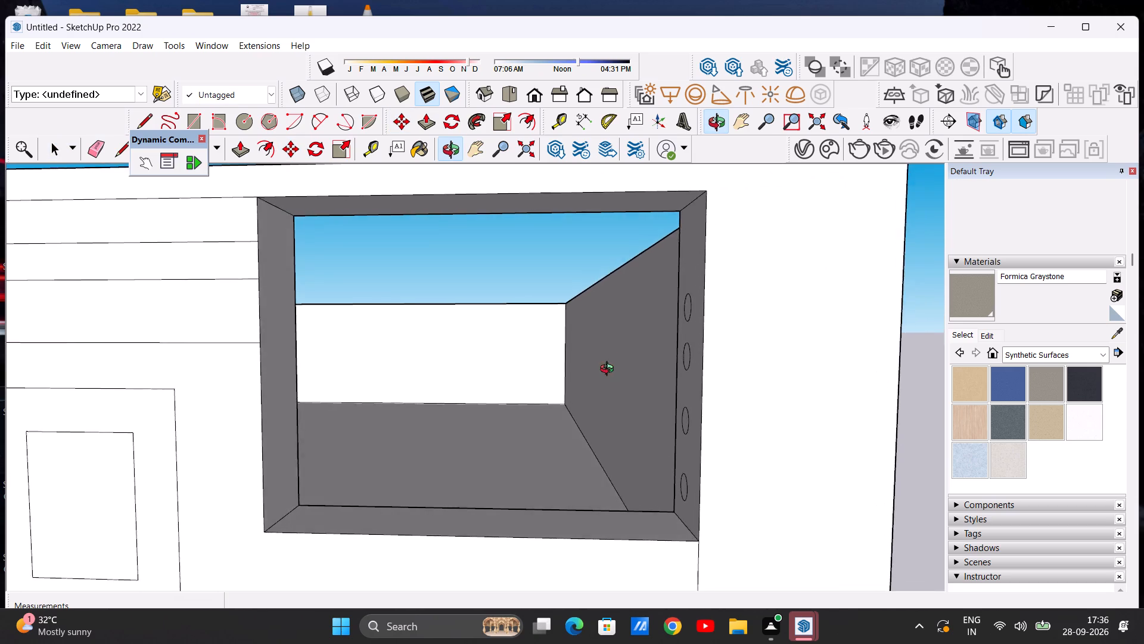
middle_click_drag(610, 370, 550, 375)
scroll(573, 386, "down", 5)
middle_click_drag(531, 395, 551, 398)
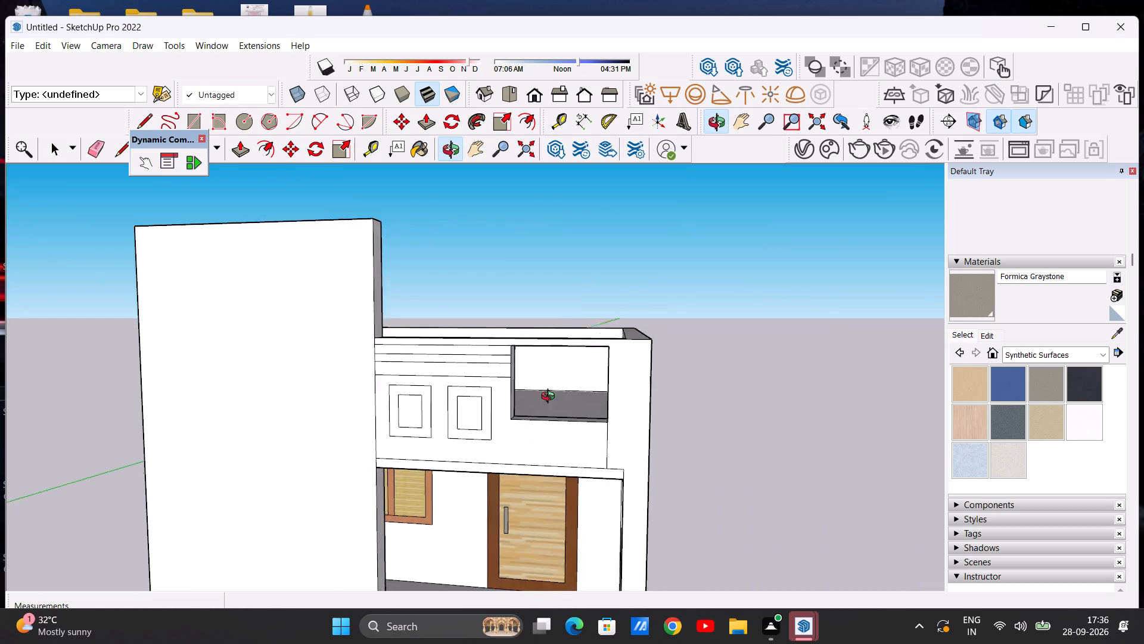
middle_click_drag(551, 398, 658, 397)
scroll(662, 374, "up", 6)
scroll(642, 365, "down", 1)
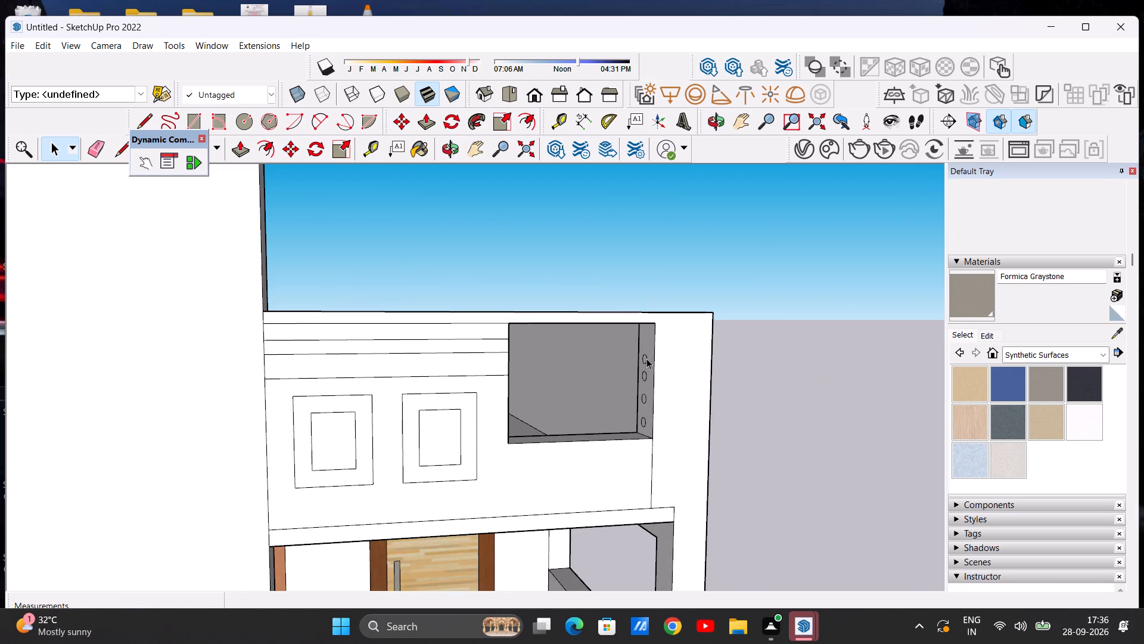
scroll(646, 345, "up", 7)
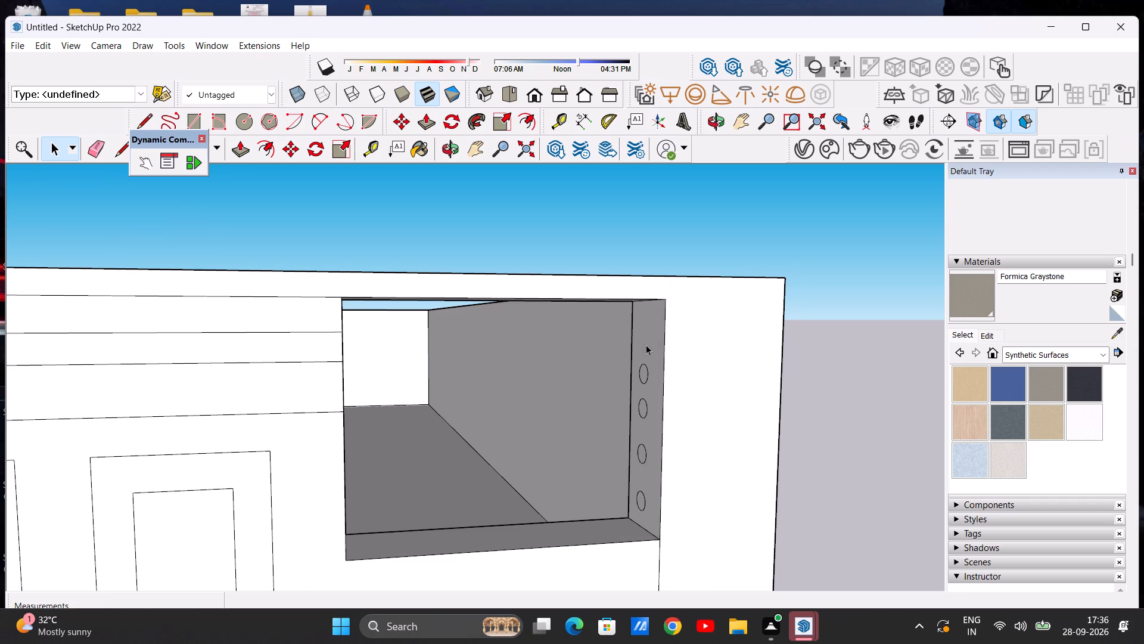
scroll(695, 376, "down", 2)
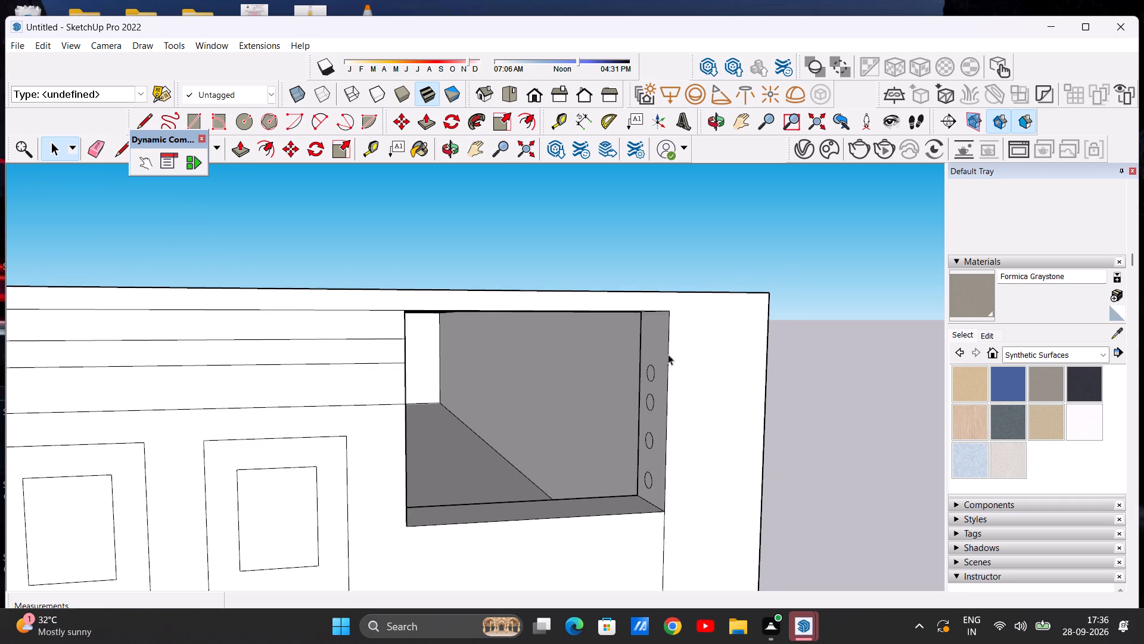
scroll(655, 395, "up", 5)
scroll(633, 303, "down", 4)
scroll(695, 459, "up", 5)
scroll(641, 384, "down", 4)
Push/Pull the top circle about 7' 2 9/16" across the opening to the opposite side face as a round rail.
scroll(676, 311, "up", 1)
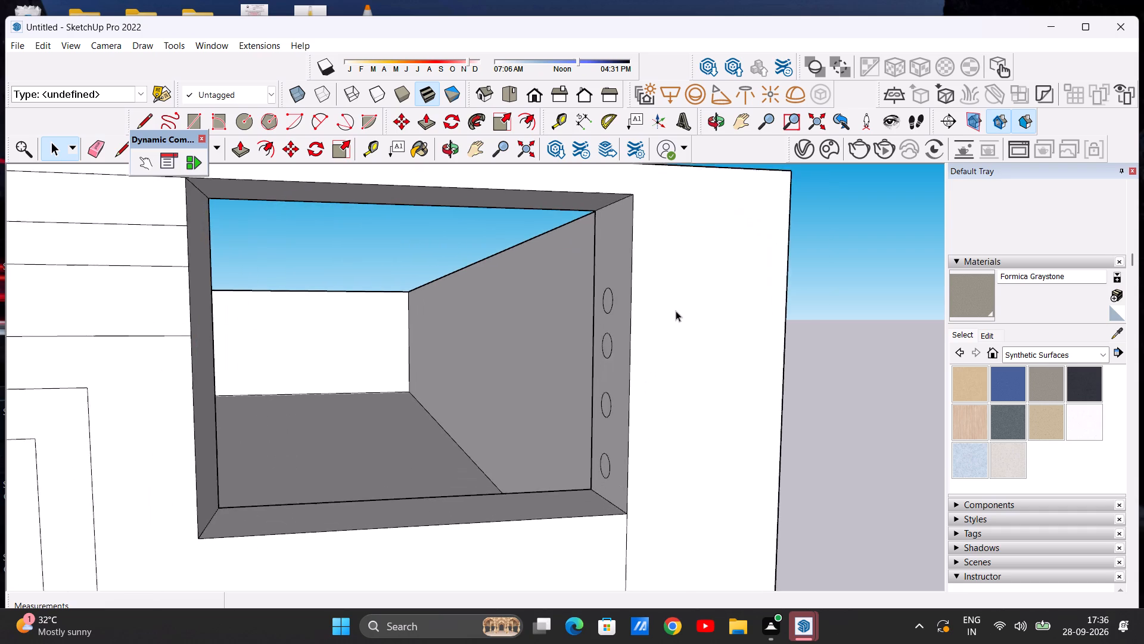
scroll(676, 311, "up", 3)
left_click(240, 145)
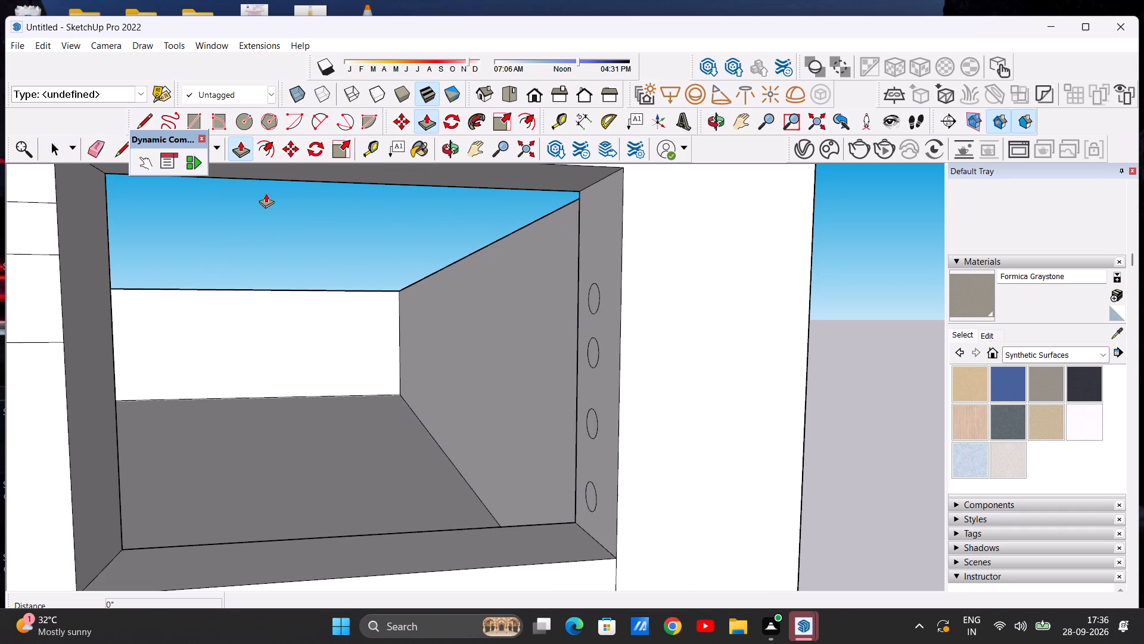
left_click(596, 288)
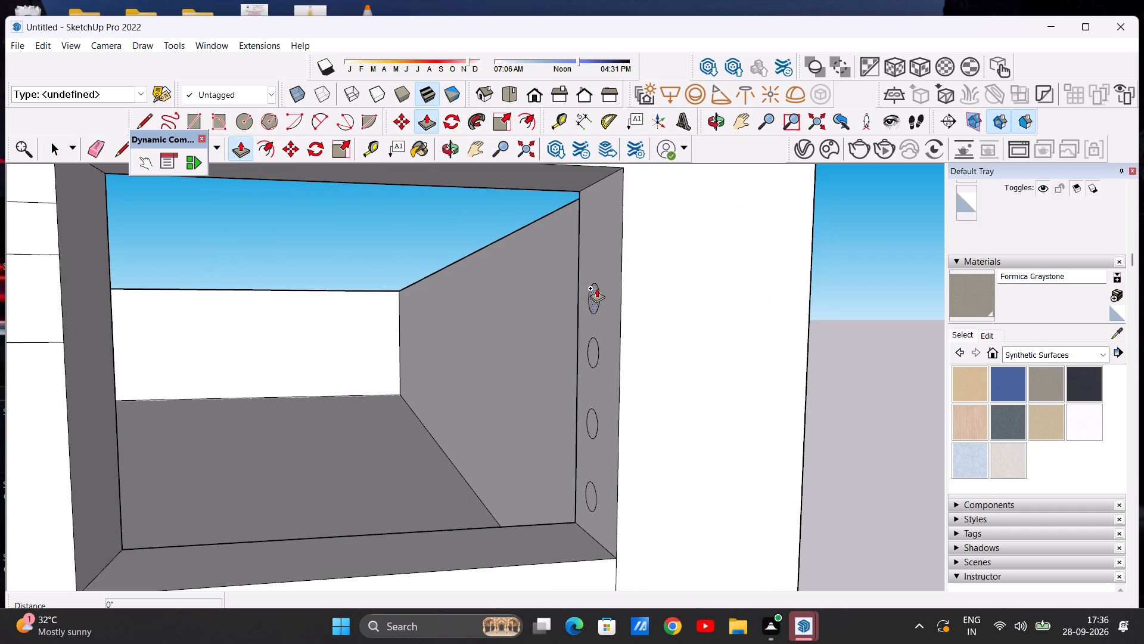
scroll(376, 275, "down", 7)
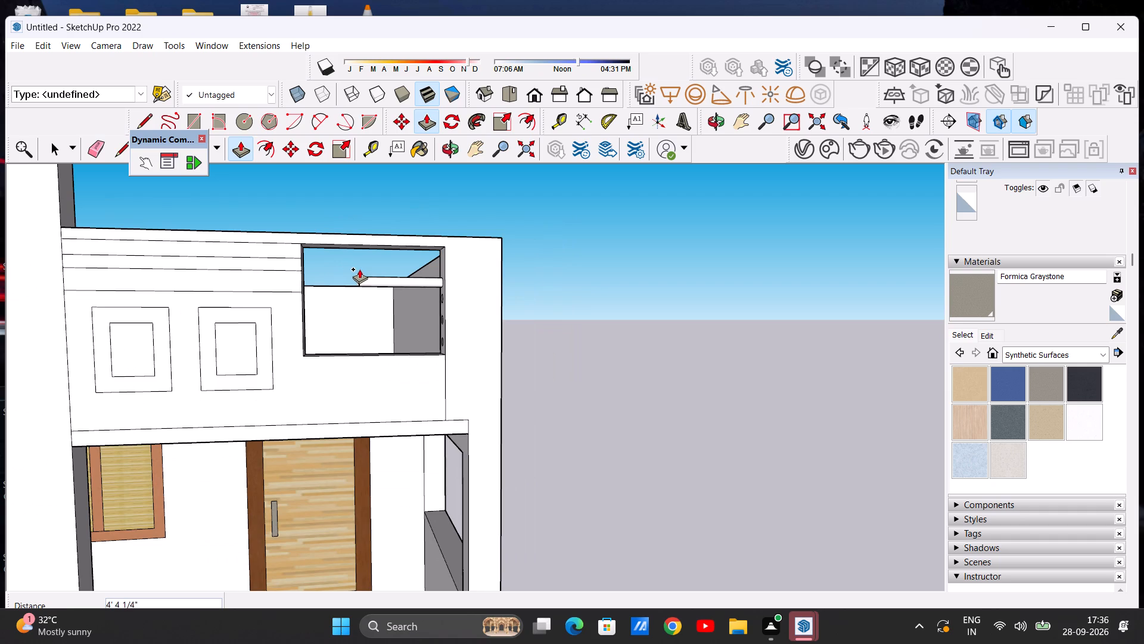
middle_click_drag(356, 269, 284, 284)
scroll(284, 284, "up", 6)
scroll(315, 273, "down", 2)
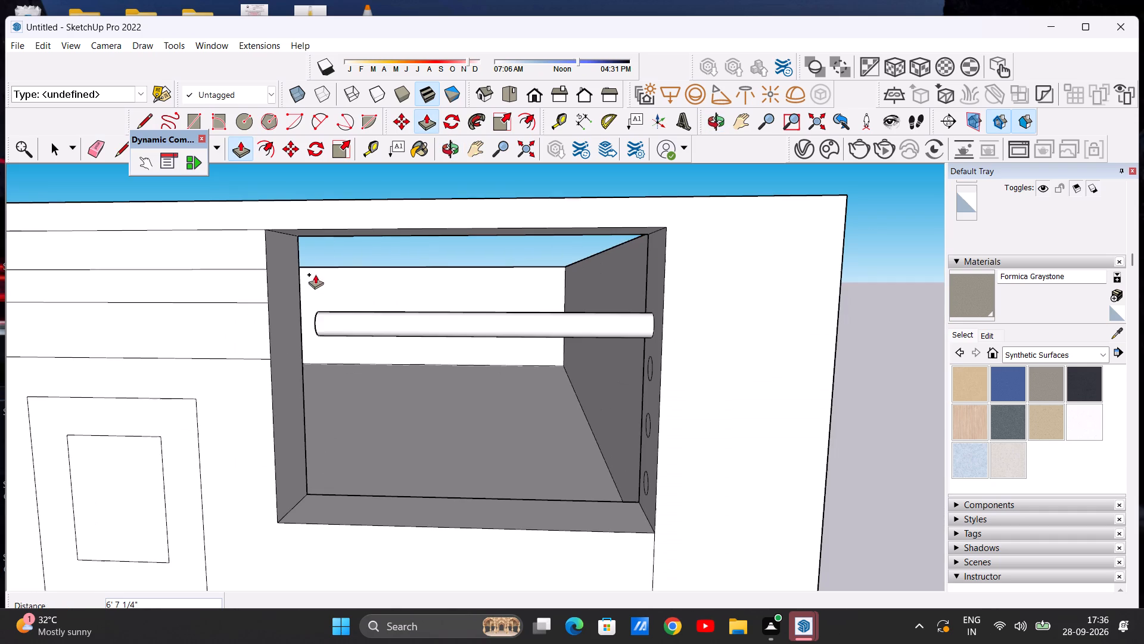
left_click(288, 305)
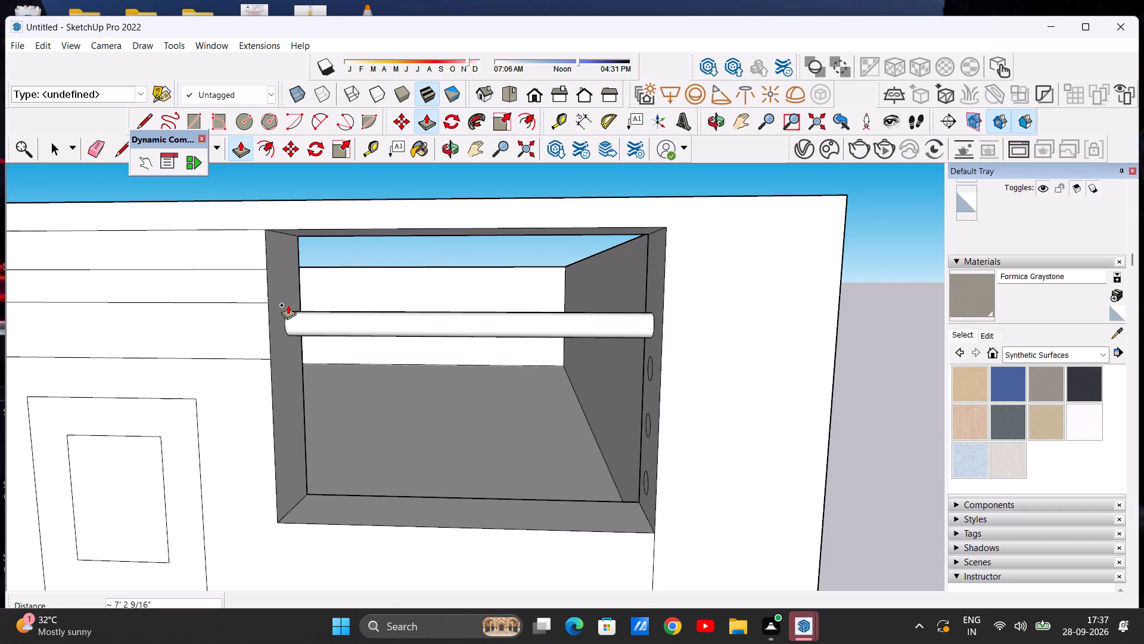
Push/Pull the second circle from the top about 7' 2 9/16" across the opening to form another rail.
scroll(304, 328, "down", 6)
middle_click_drag(312, 353, 390, 352)
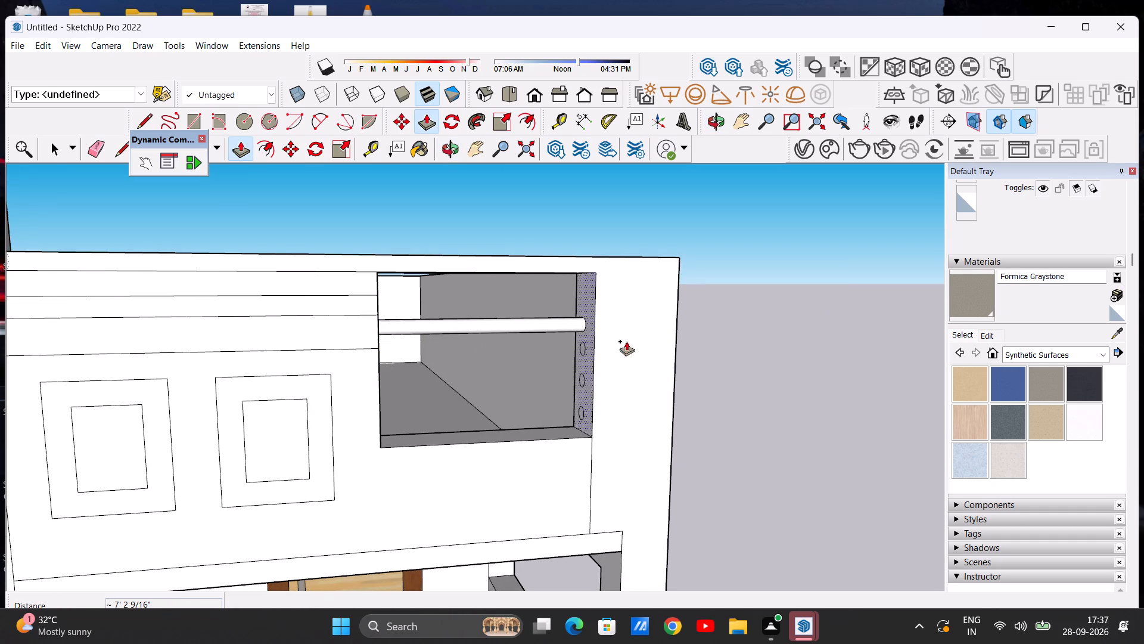
scroll(639, 352, "up", 5)
scroll(547, 340, "up", 6)
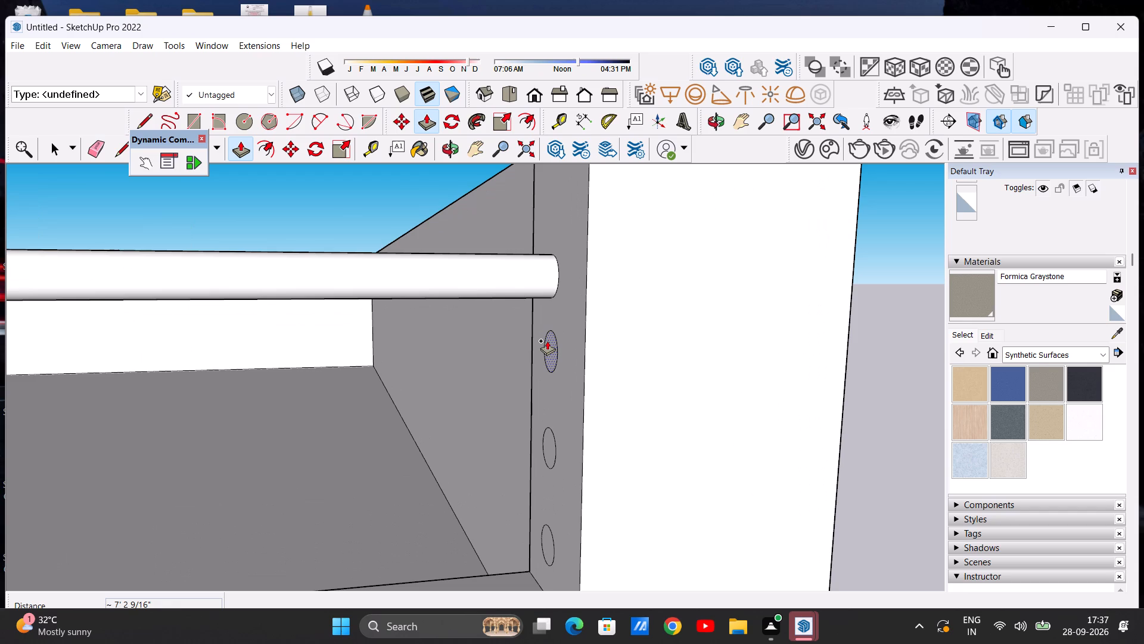
left_click(547, 340)
scroll(498, 344, "down", 10)
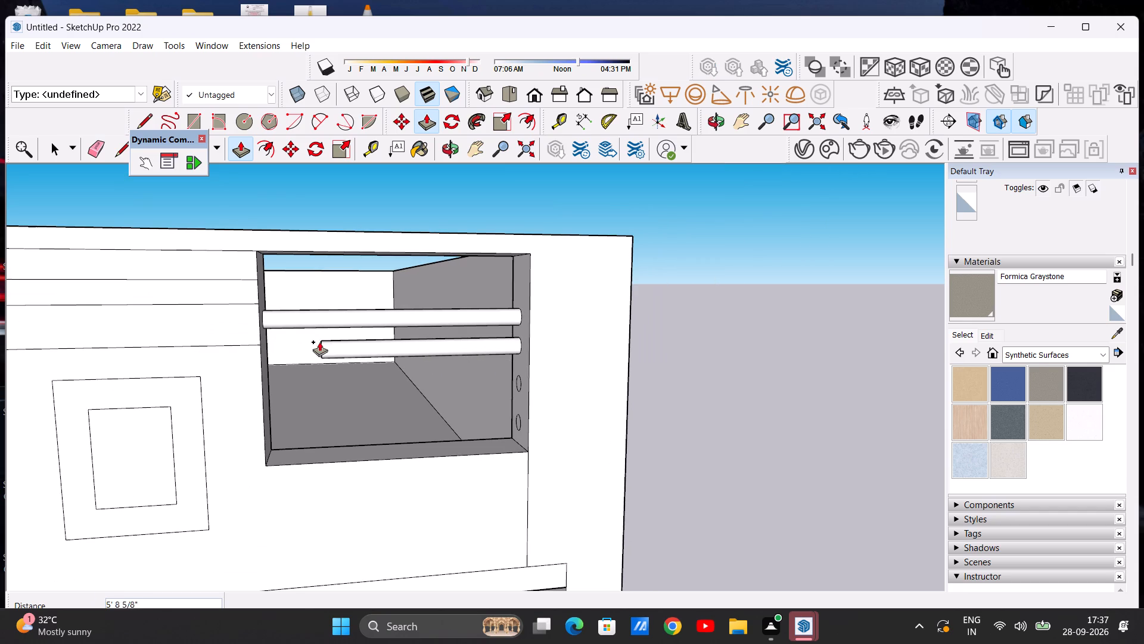
middle_click_drag(315, 349, 288, 348)
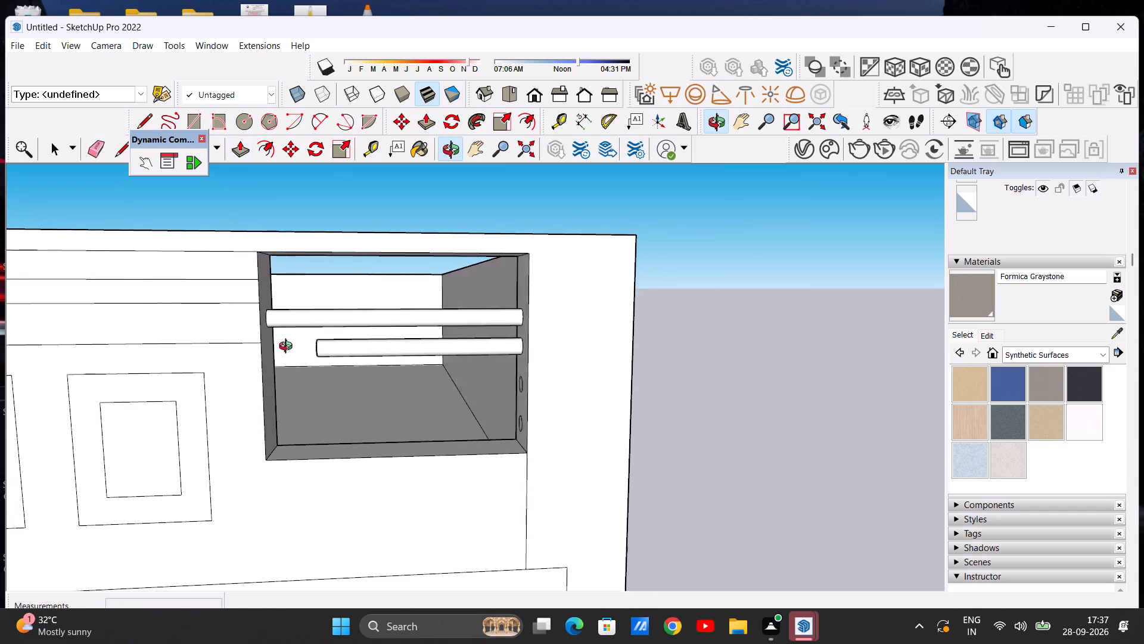
middle_click_drag(288, 348, 275, 348)
scroll(291, 348, "up", 9)
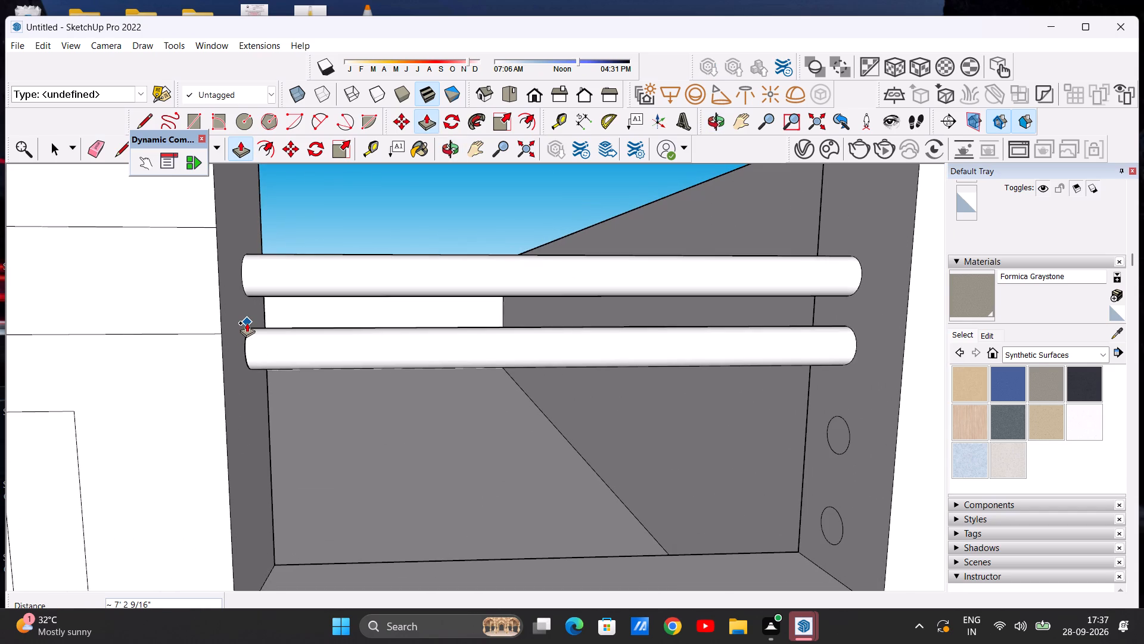
left_click(247, 323)
Push/Pull the third circle from the top about 7' 2 9/16" across the opening to form another rail.
scroll(253, 361, "down", 9)
middle_click_drag(272, 382, 335, 373)
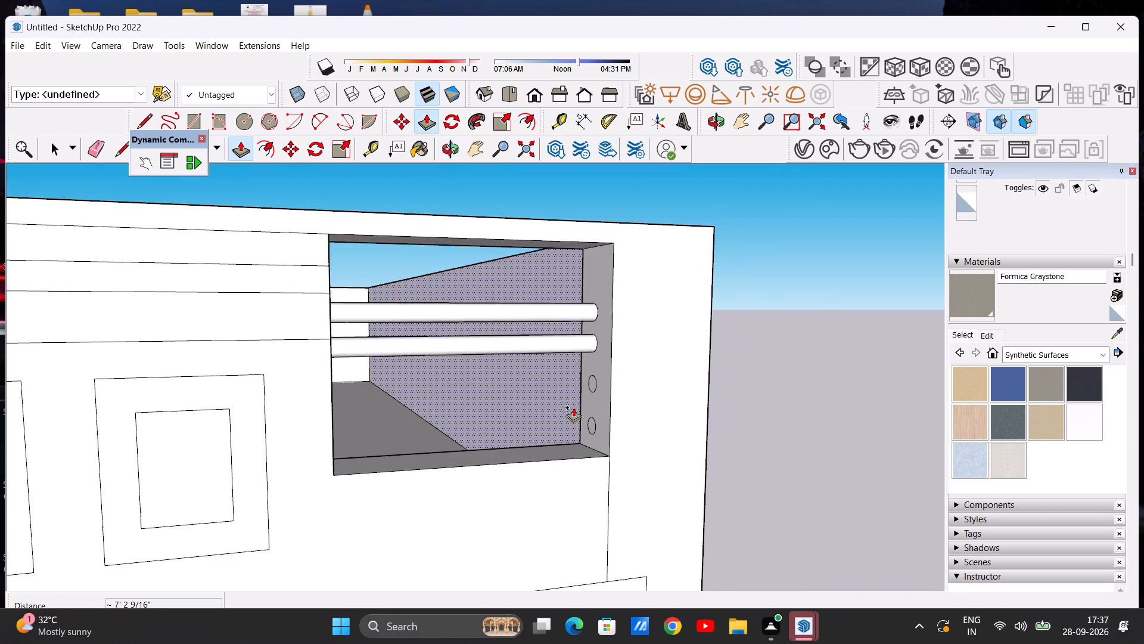
scroll(579, 408, "up", 5)
left_click(604, 363)
scroll(453, 355, "down", 6)
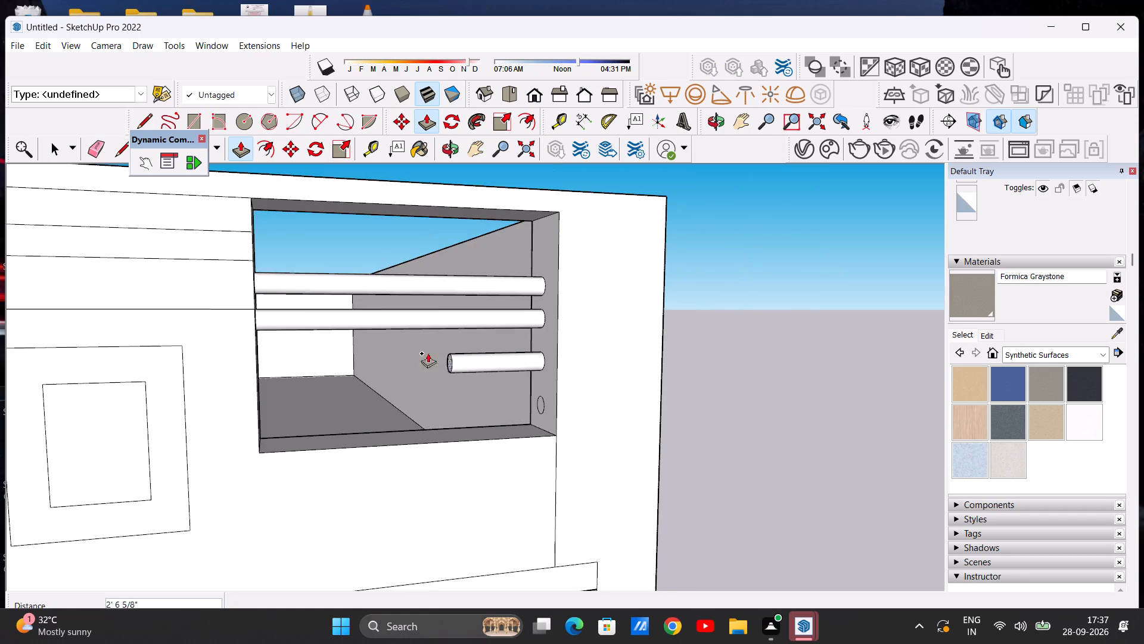
middle_click_drag(391, 358, 266, 358)
scroll(297, 357, "up", 10)
left_click(268, 335)
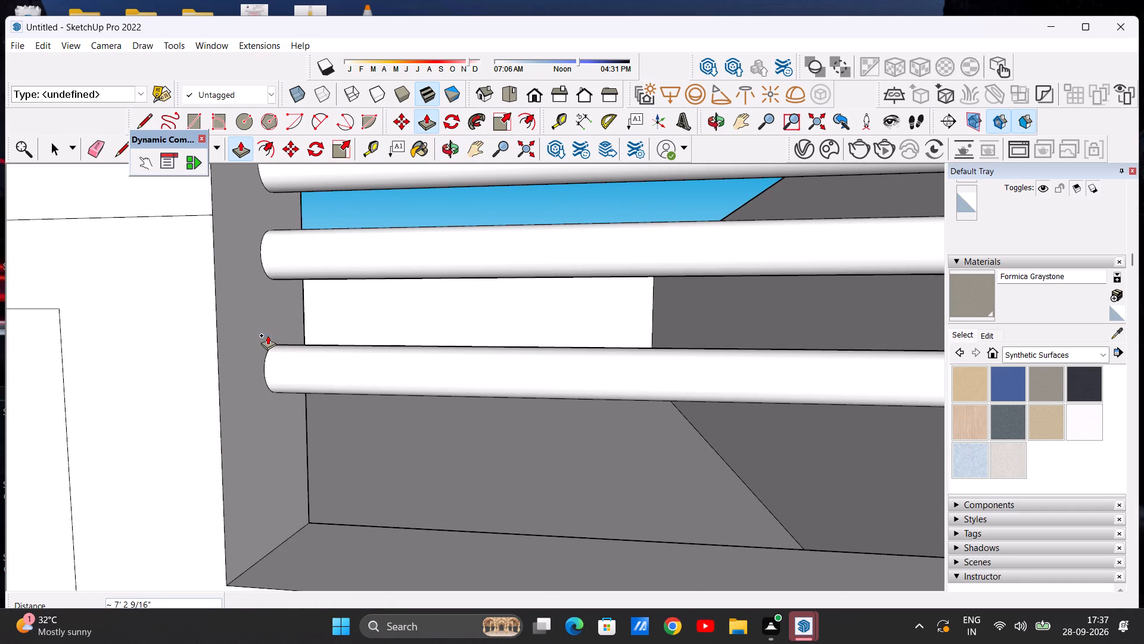
Push/Pull the bottom circle across the opening to the opposite side face to form the fourth rail.
scroll(273, 367, "down", 11)
middle_click_drag(275, 381, 414, 369)
scroll(518, 400, "up", 6)
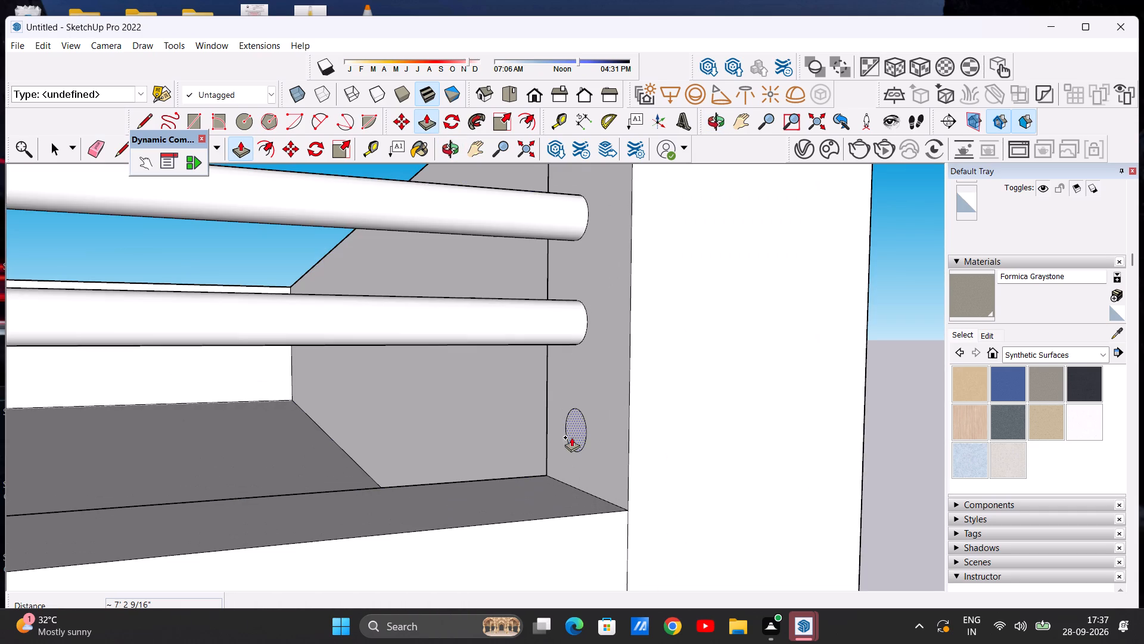
left_click(582, 431)
scroll(425, 434, "down", 9)
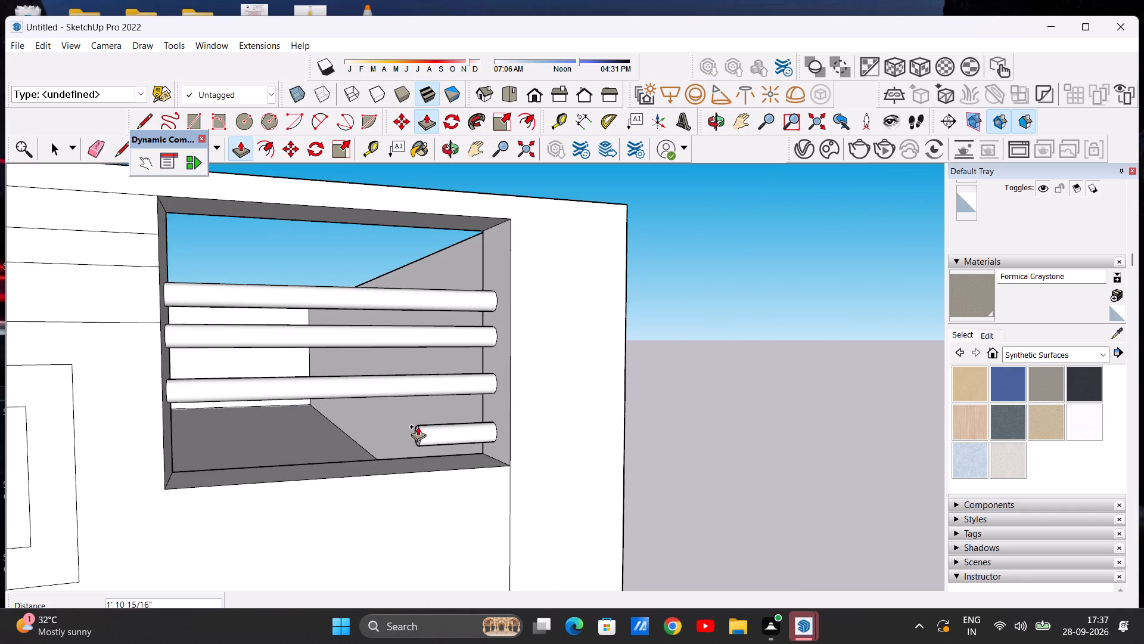
middle_click_drag(415, 426, 287, 421)
scroll(269, 404, "up", 6)
scroll(275, 405, "down", 6)
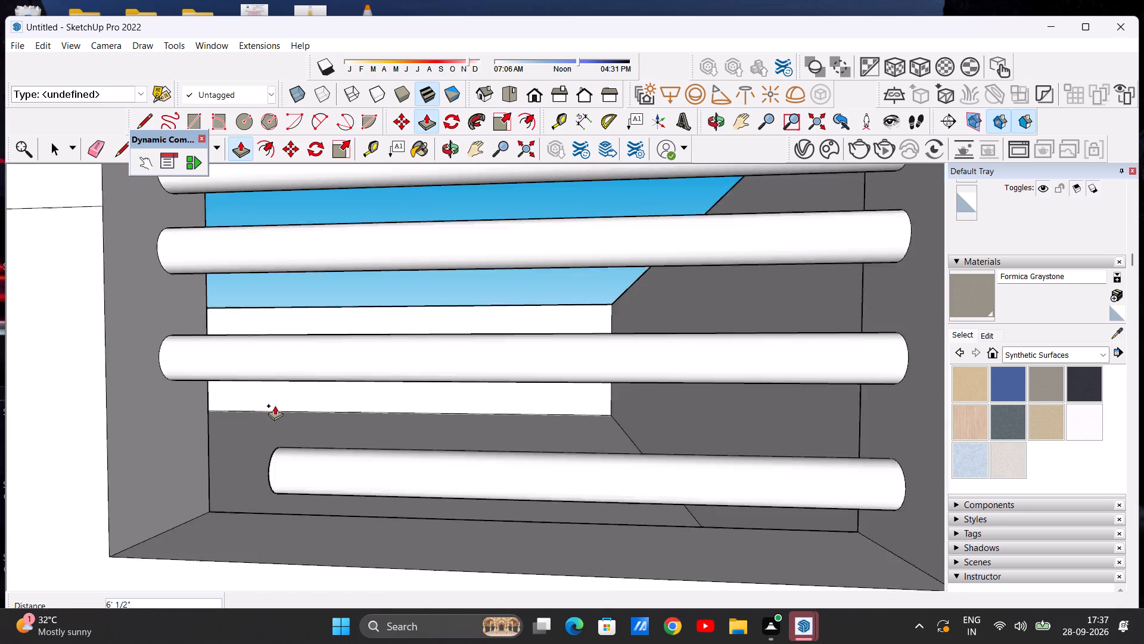
left_click(220, 414)
key("space")
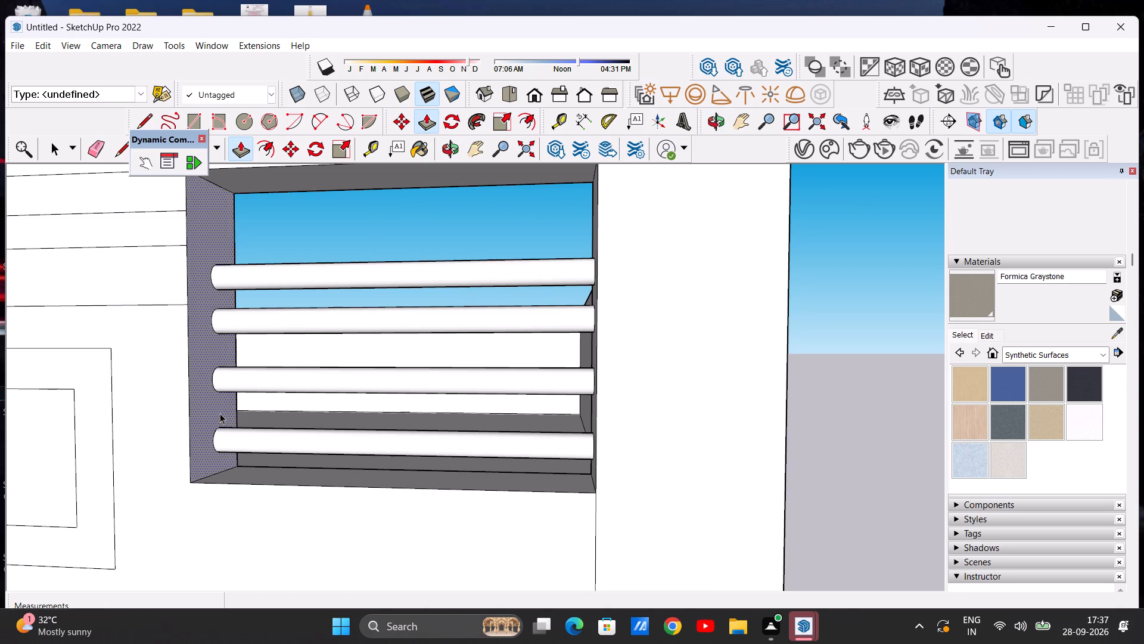
Examine the four horizontal rails and the upper front of the building from the front and from above.
scroll(260, 436, "down", 9)
middle_click_drag(266, 435, 328, 444)
scroll(326, 426, "down", 1)
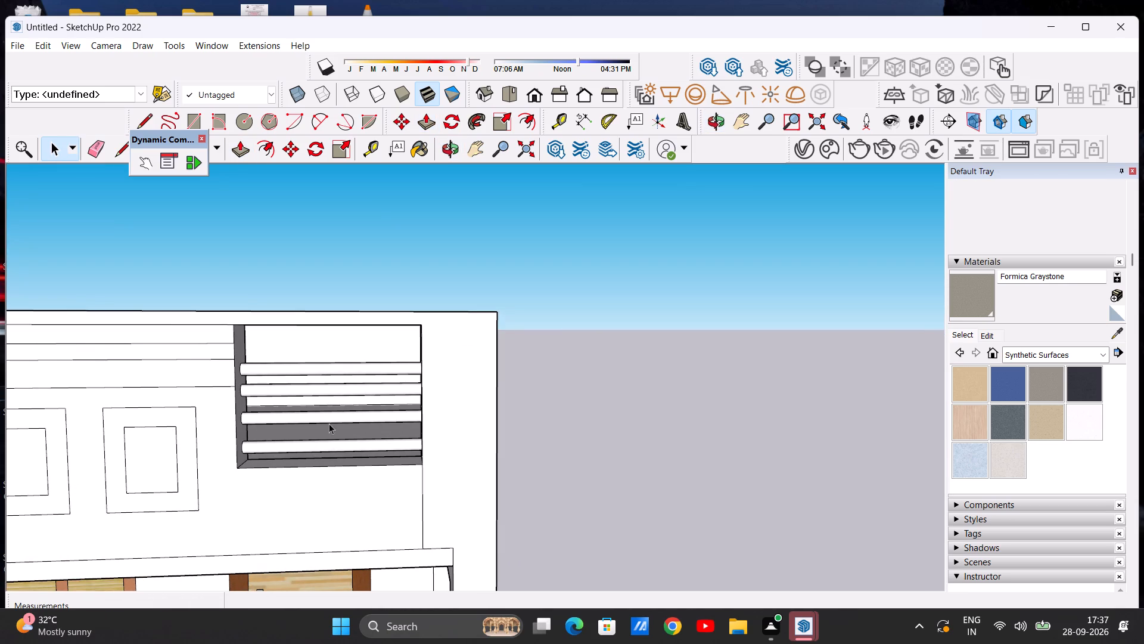
middle_click_drag(323, 428, 312, 481)
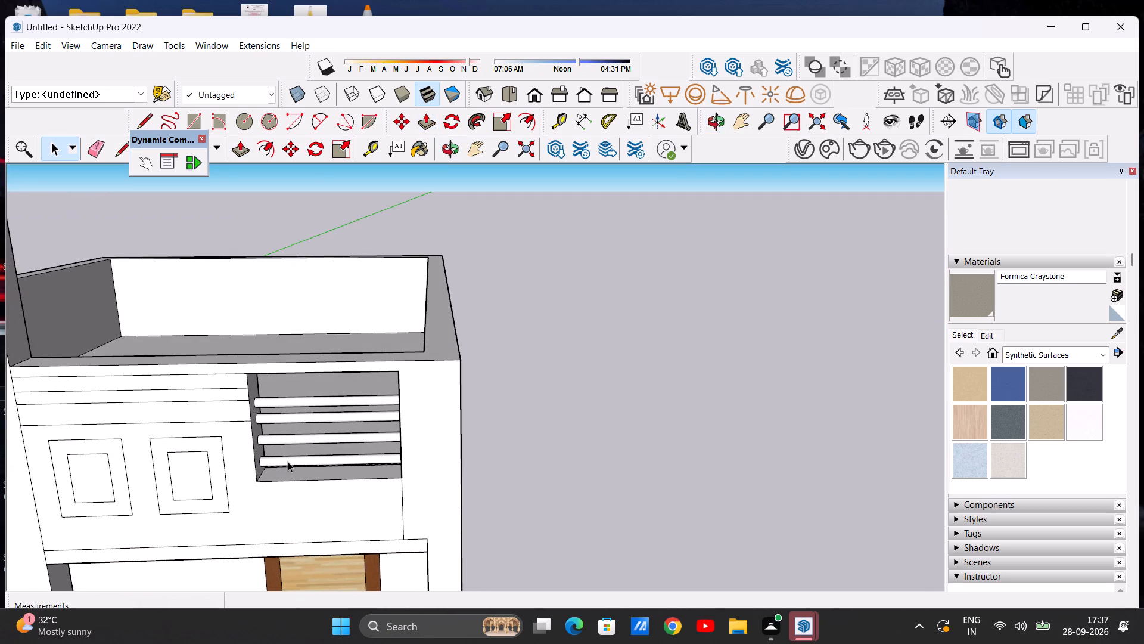
scroll(288, 462, "up", 5)
middle_click(322, 495)
scroll(380, 448, "down", 13)
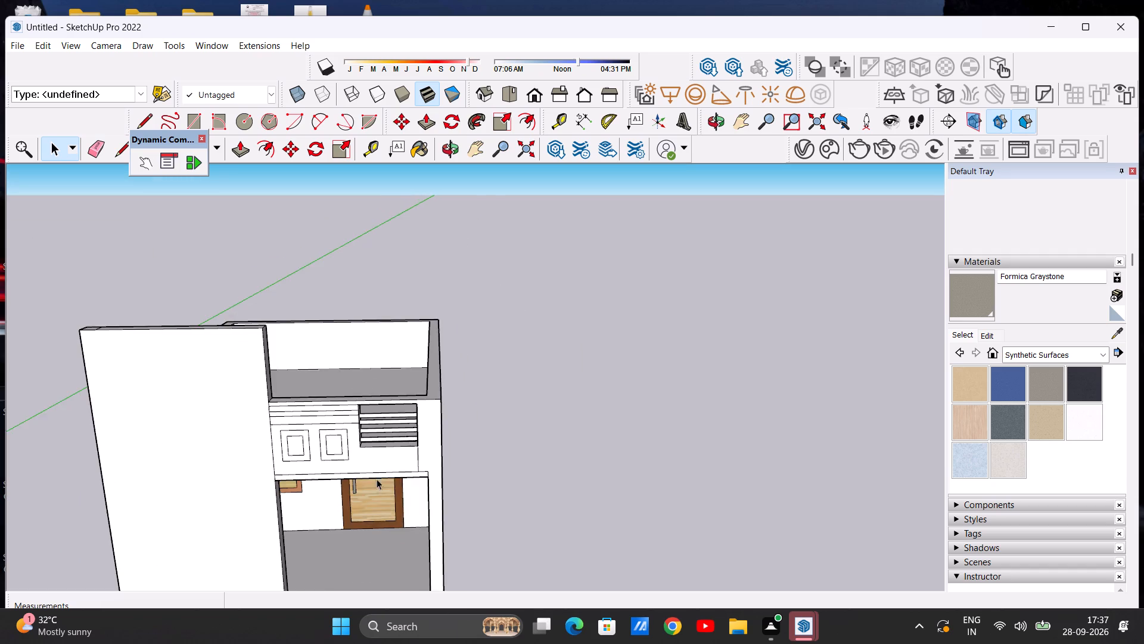
middle_click_drag(371, 474, 360, 401)
scroll(366, 408, "up", 7)
middle_click_drag(363, 419, 363, 494)
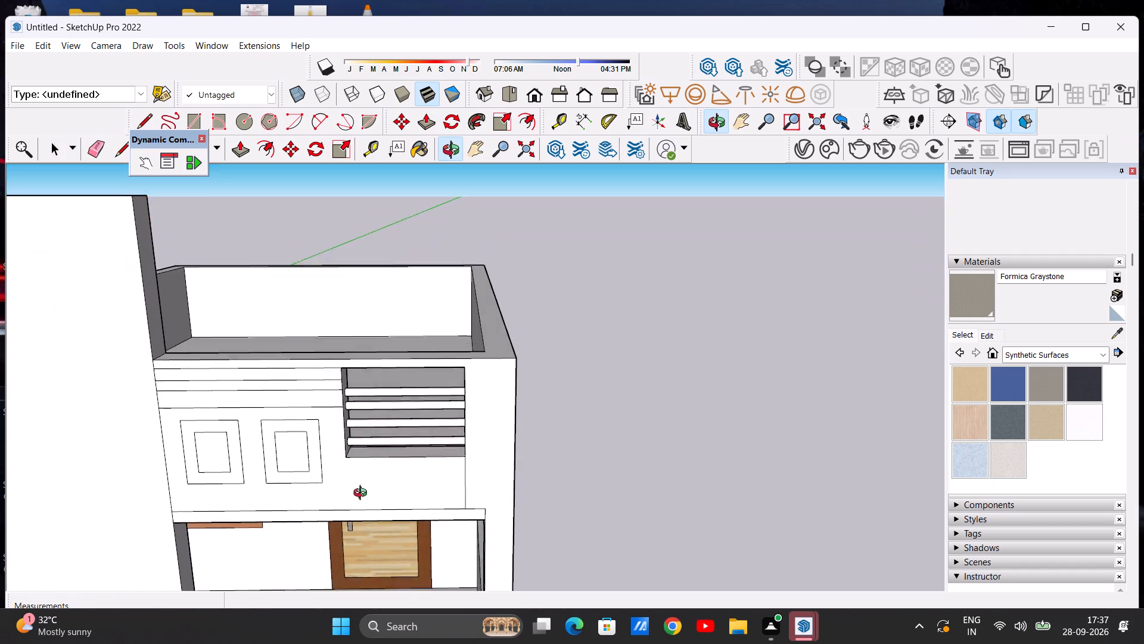
middle_click_drag(363, 494, 365, 500)
scroll(372, 453, "up", 3)
middle_click_drag(364, 470, 349, 513)
scroll(375, 472, "up", 3)
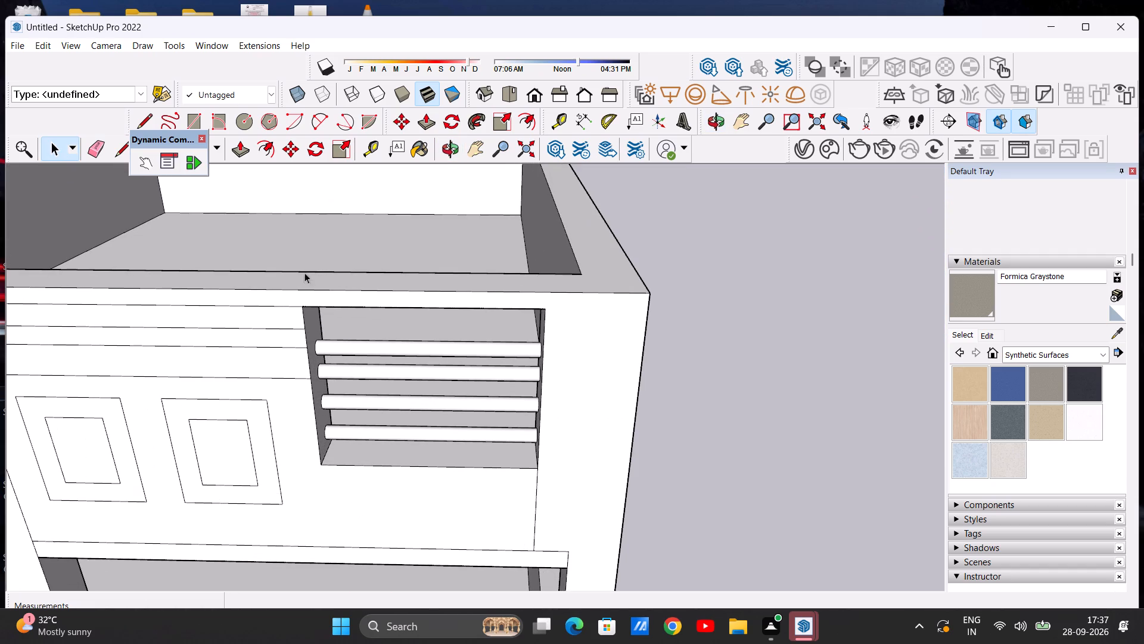
Draw a circle with a radius of about 2 9/16" on the opening's sill, near its left side face.
left_click(242, 114)
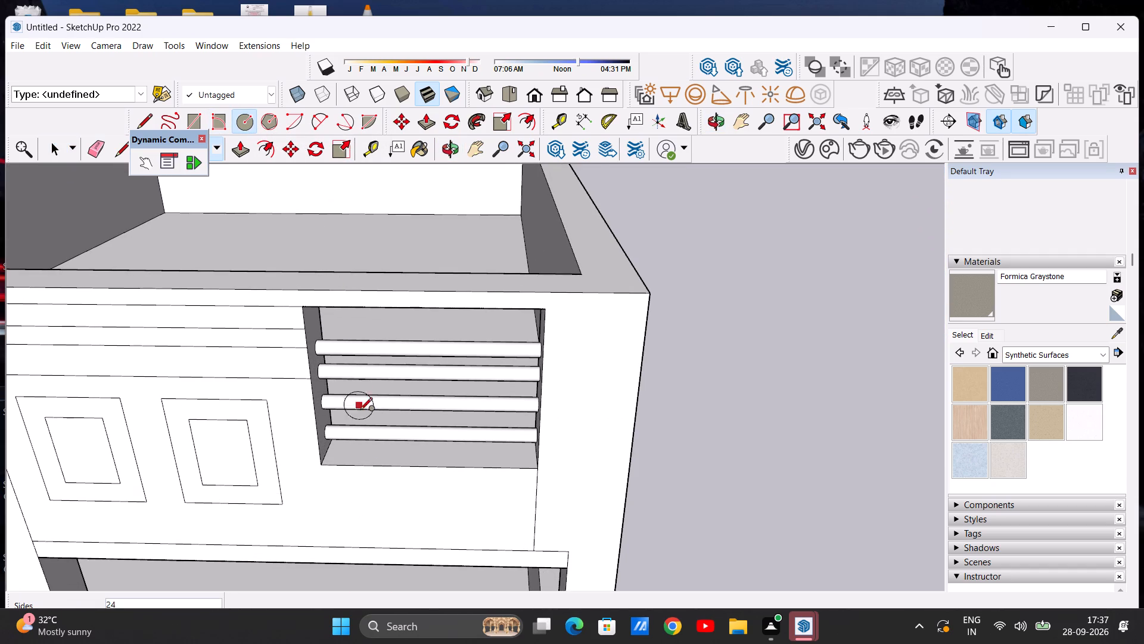
scroll(360, 460, "up", 11)
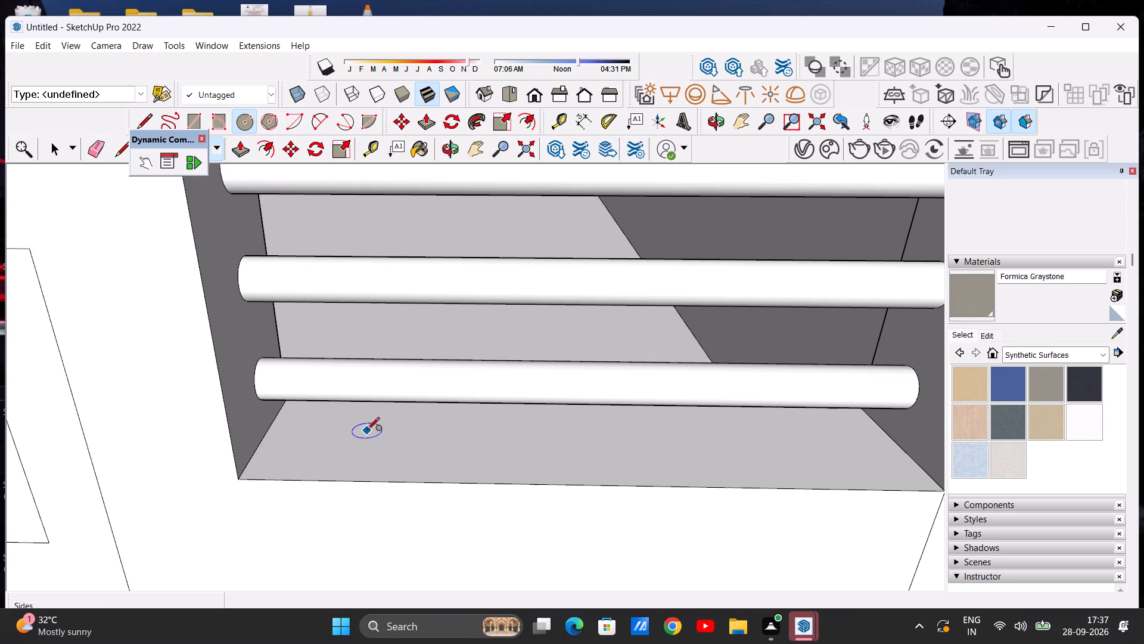
left_click(369, 432)
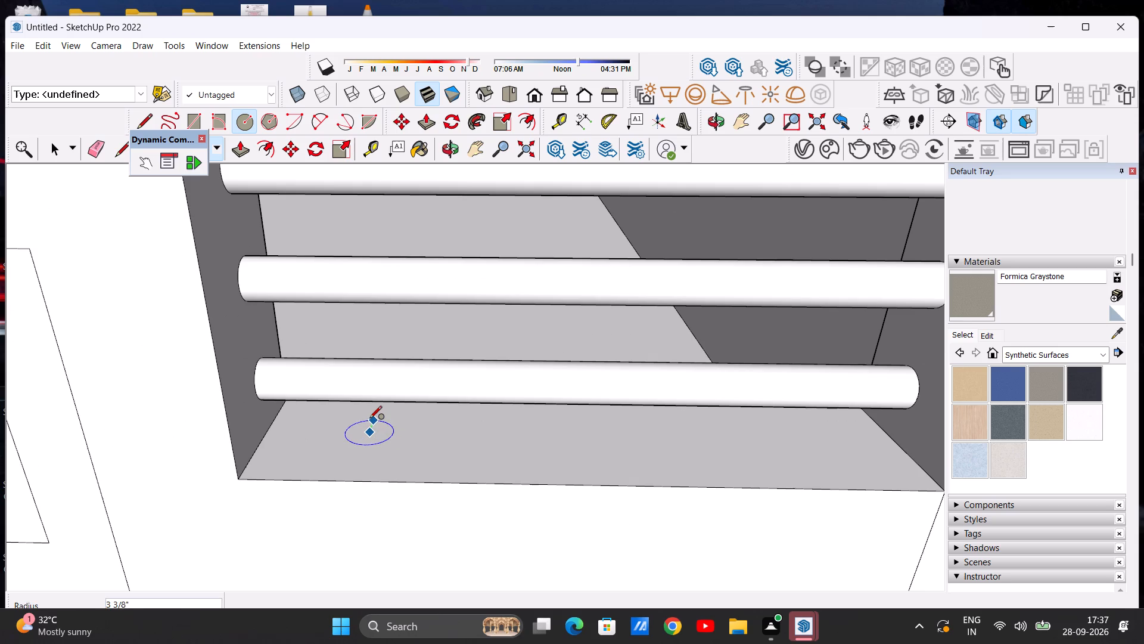
left_click(369, 422)
key("space")
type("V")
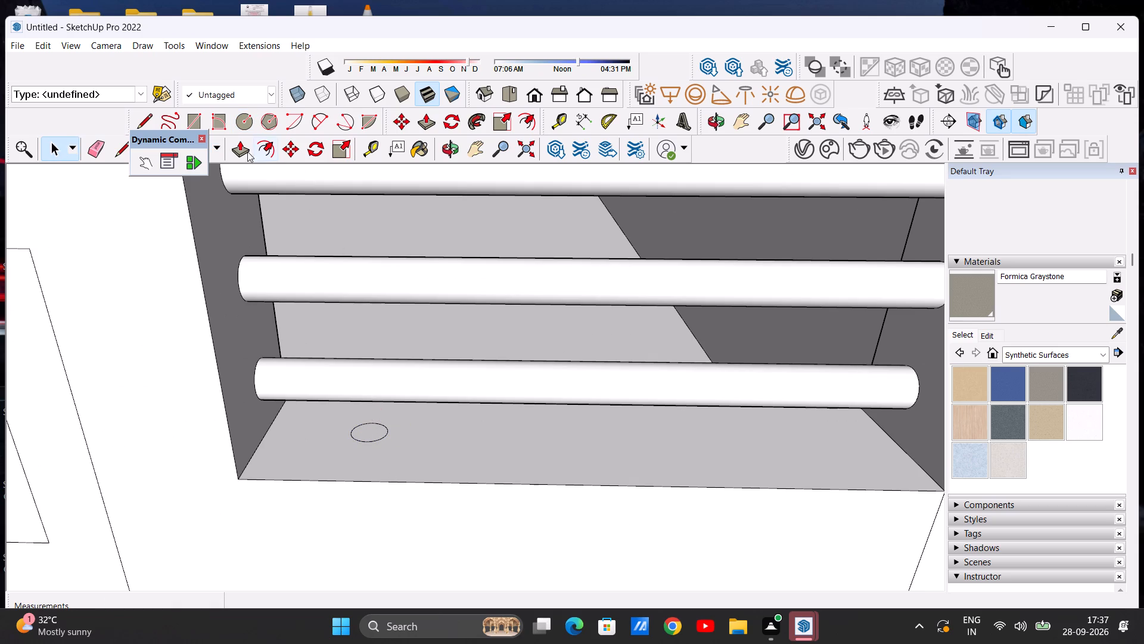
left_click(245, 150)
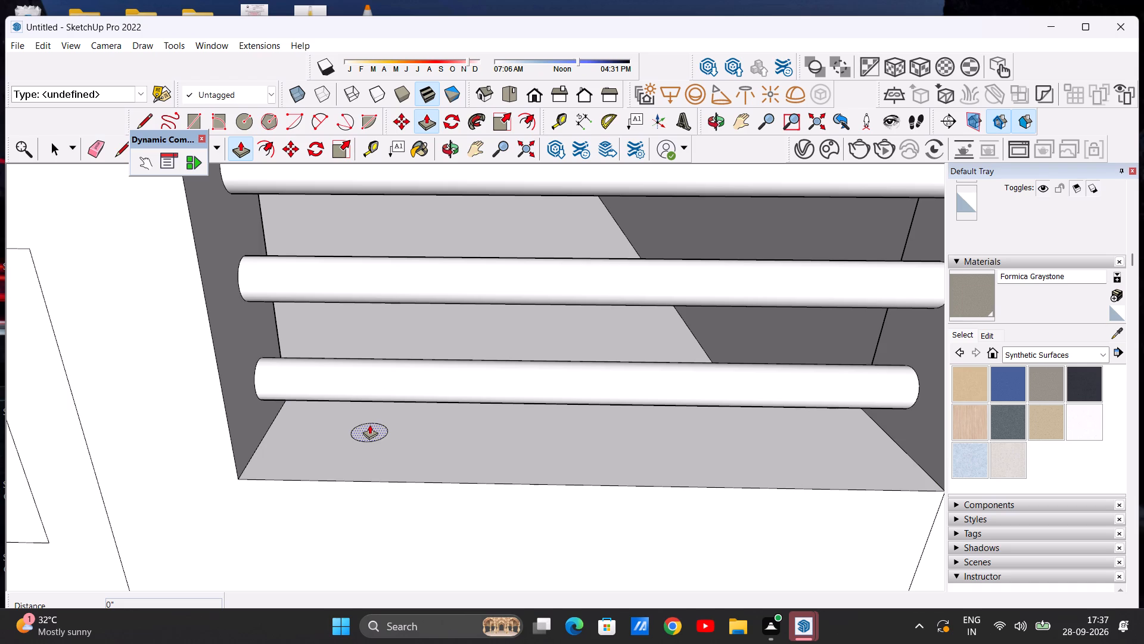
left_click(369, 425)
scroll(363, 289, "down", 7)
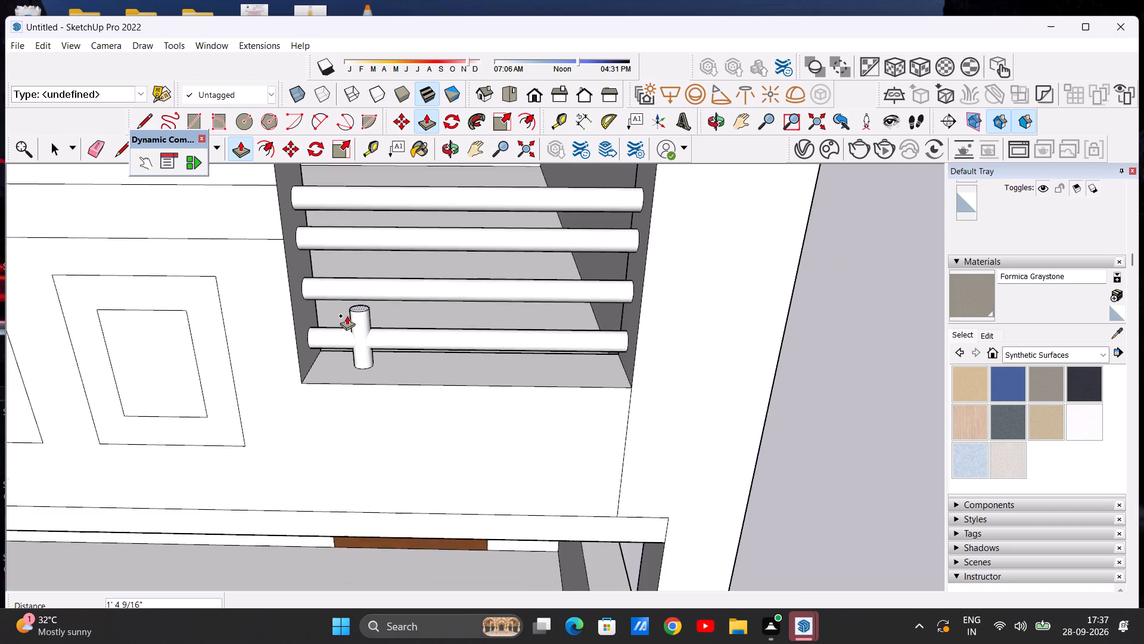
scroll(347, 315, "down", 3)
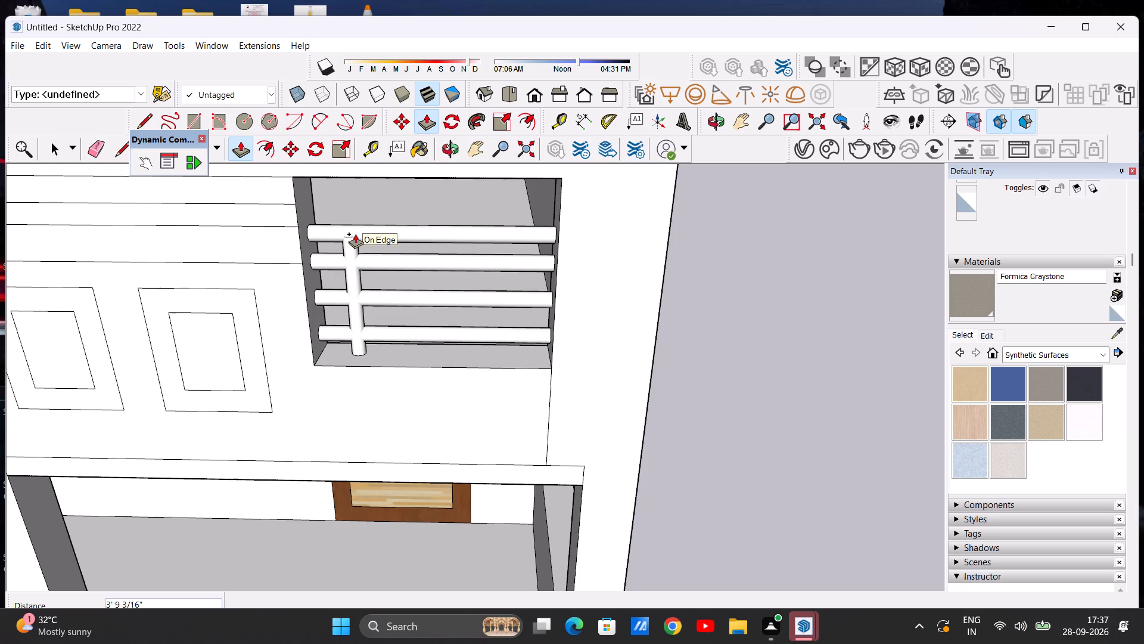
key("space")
Copy the sill circle with its face about 1' 2 1/2" along the sill toward the opening's middle.
scroll(373, 361, "up", 4)
middle_click_drag(373, 361, 368, 459)
scroll(402, 342, "up", 4)
double_click(328, 336)
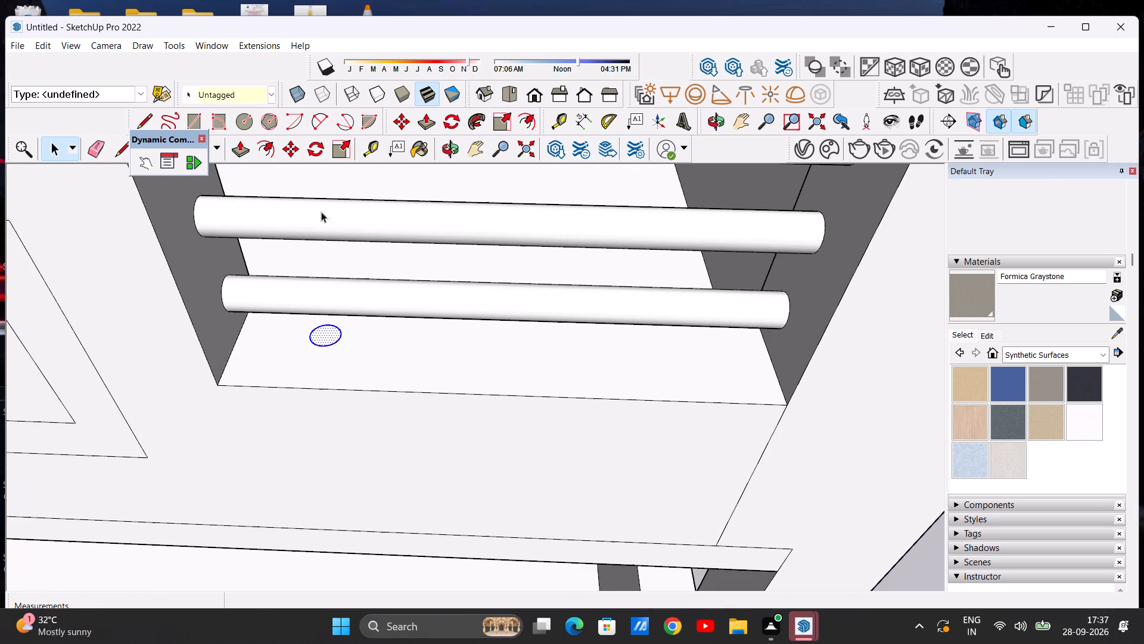
left_click(294, 145)
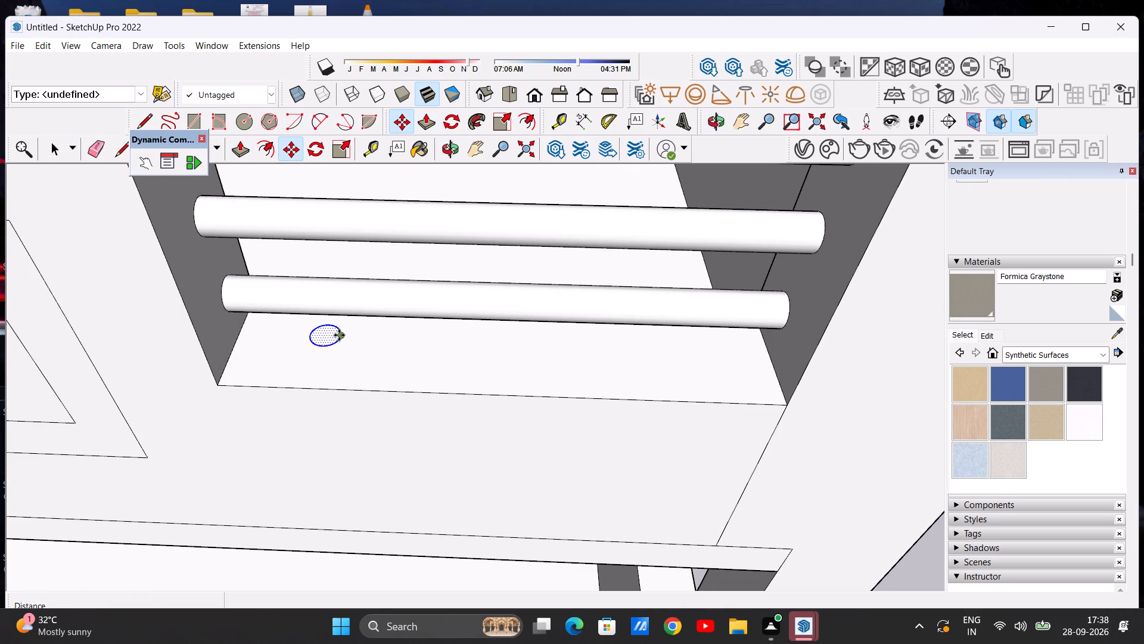
left_click(339, 335)
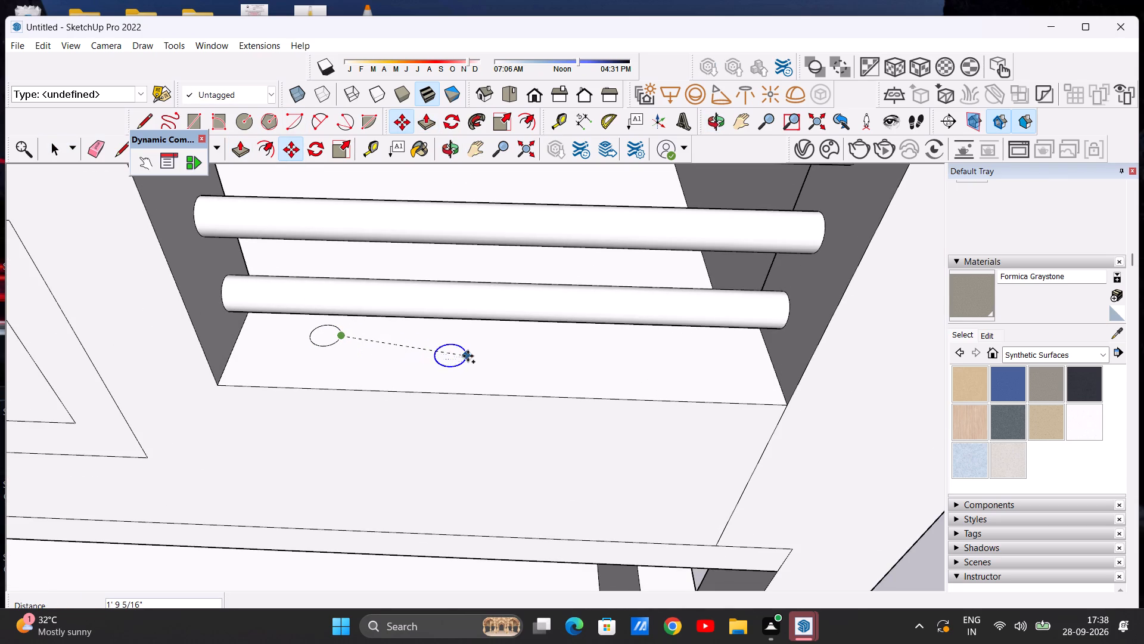
left_click(424, 354)
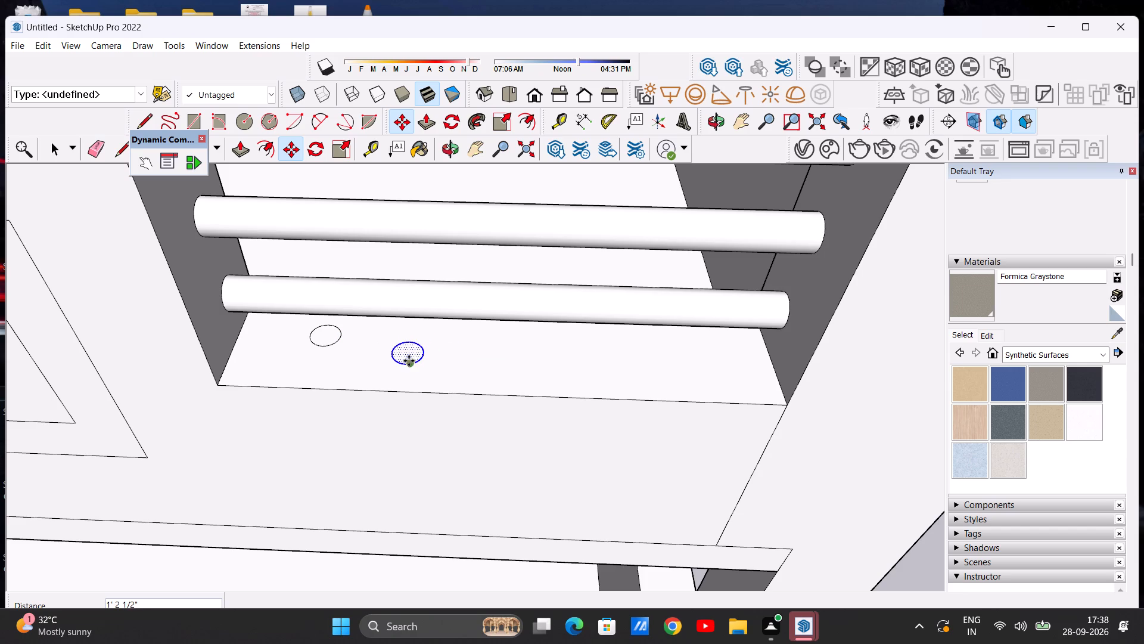
Copy the second sill circle about 2' 2 1/2" along the sill toward the opening's right side face.
left_click(415, 358)
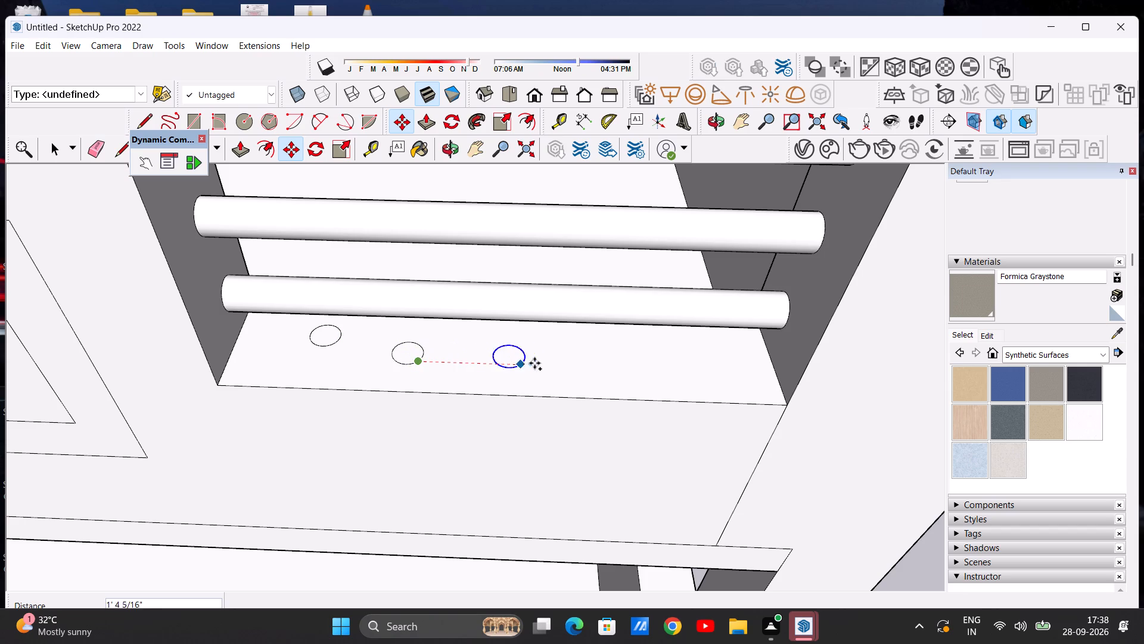
left_click(585, 370)
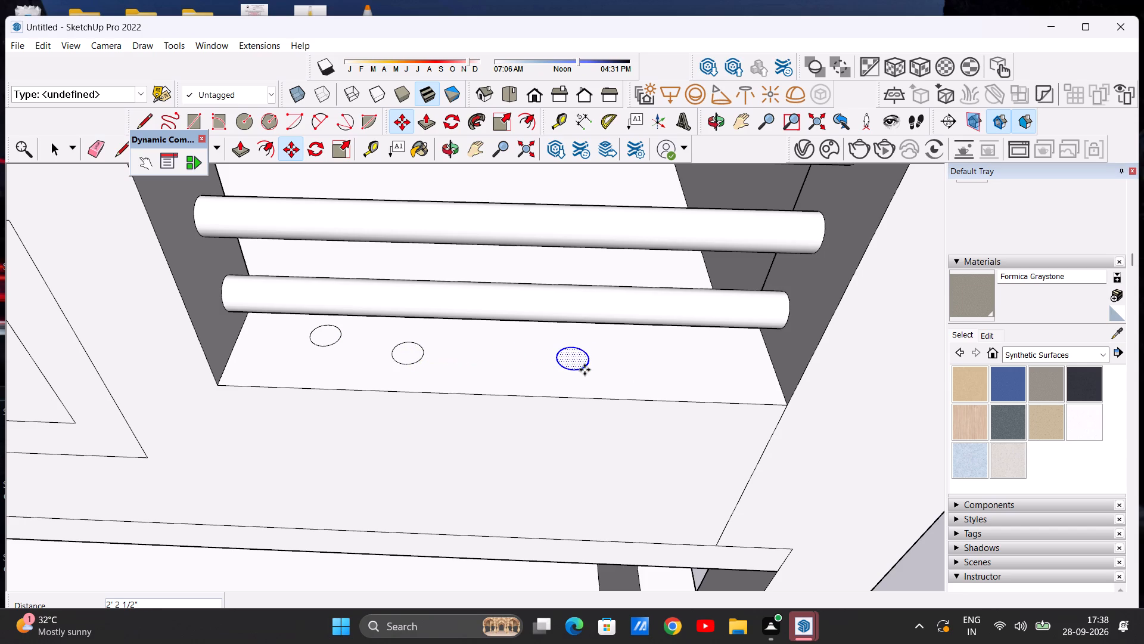
key("space")
scroll(282, 373, "down", 11)
left_click(663, 408)
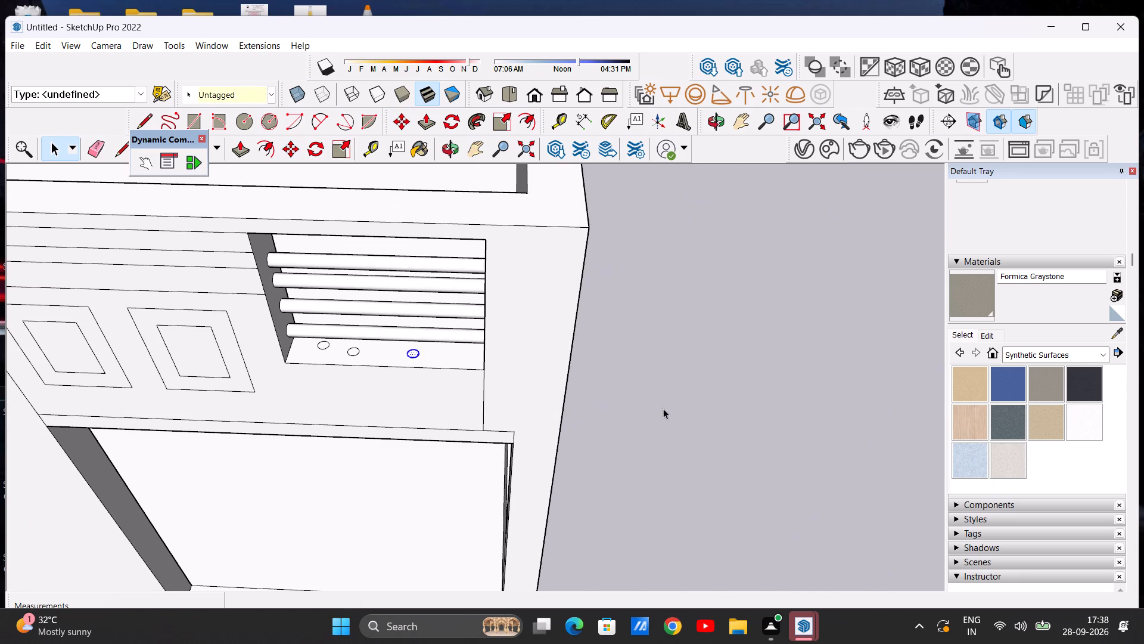
Delete the original sill circle nearest the opening's left side face.
scroll(328, 340, "up", 5)
left_click(315, 351)
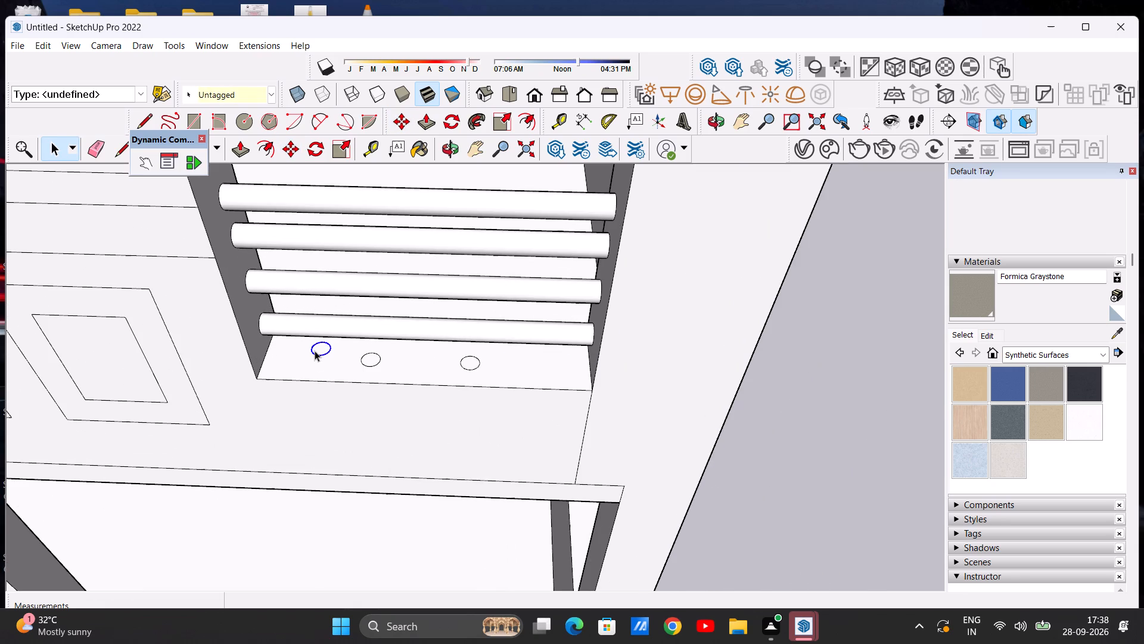
key("Delete")
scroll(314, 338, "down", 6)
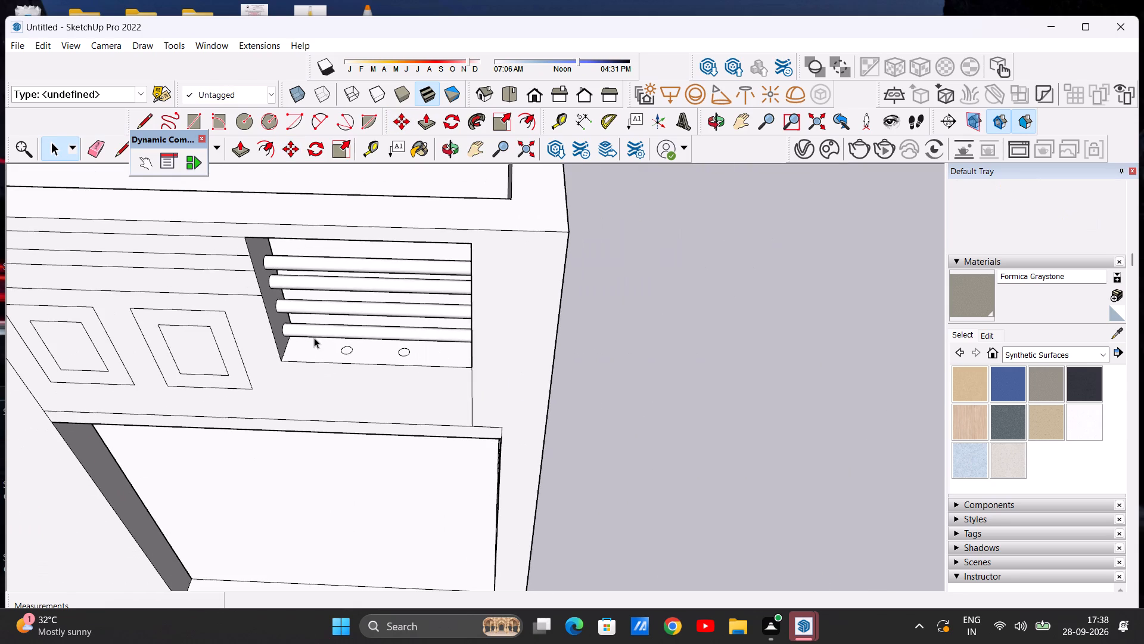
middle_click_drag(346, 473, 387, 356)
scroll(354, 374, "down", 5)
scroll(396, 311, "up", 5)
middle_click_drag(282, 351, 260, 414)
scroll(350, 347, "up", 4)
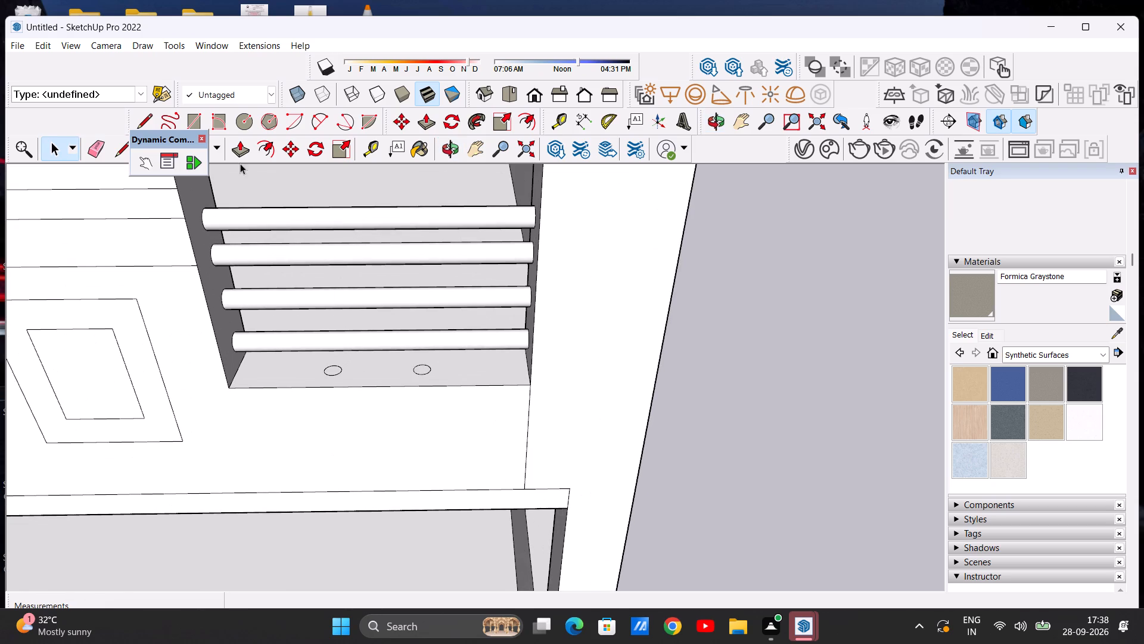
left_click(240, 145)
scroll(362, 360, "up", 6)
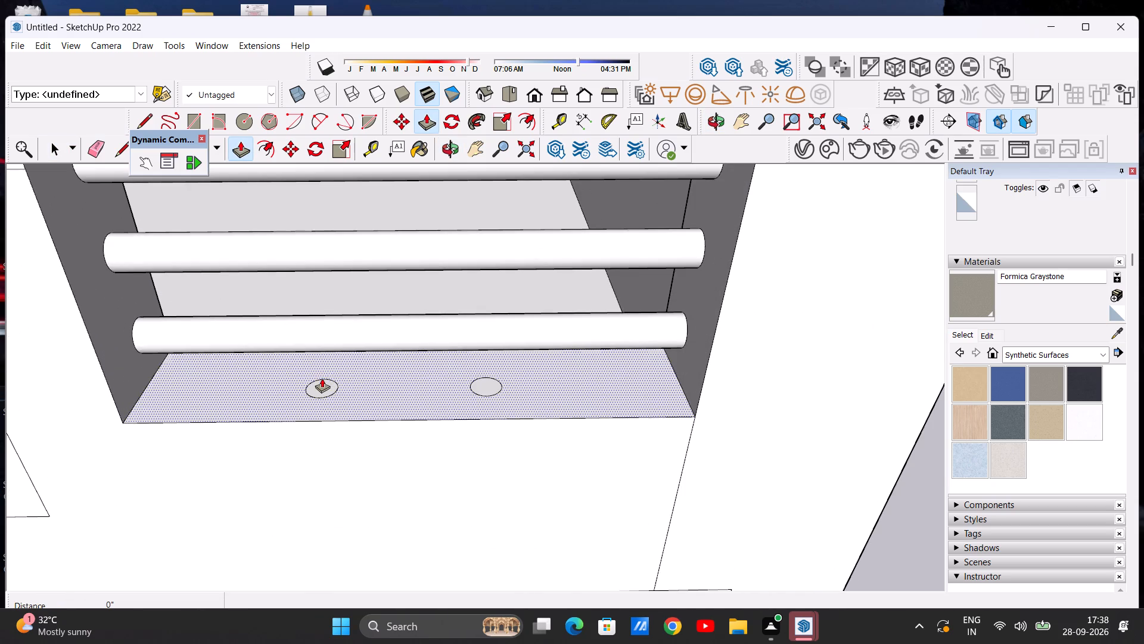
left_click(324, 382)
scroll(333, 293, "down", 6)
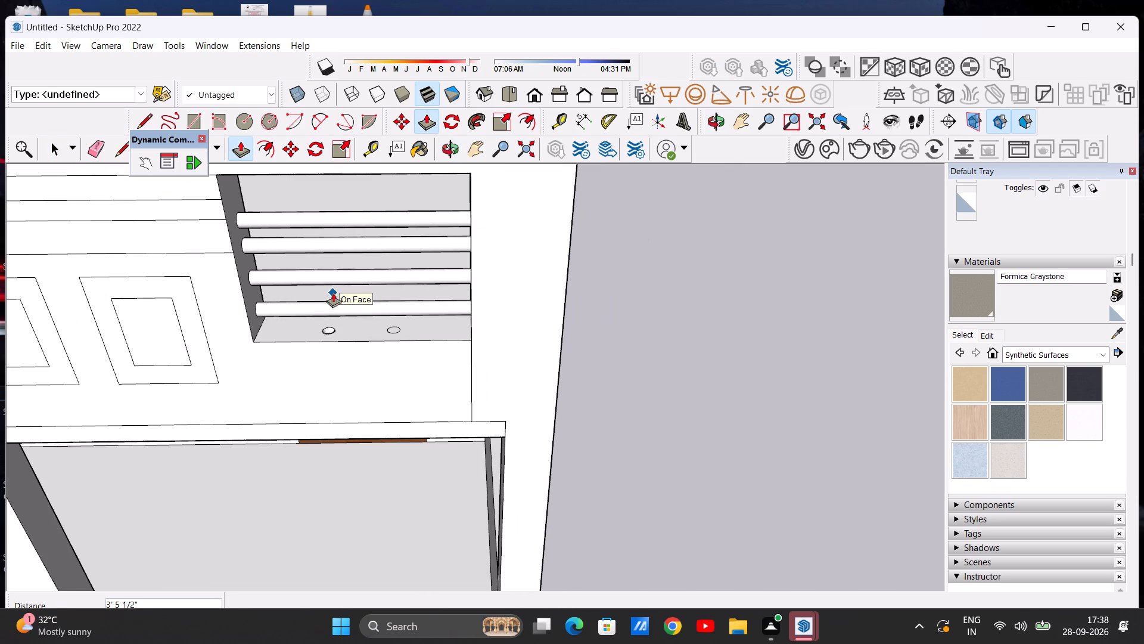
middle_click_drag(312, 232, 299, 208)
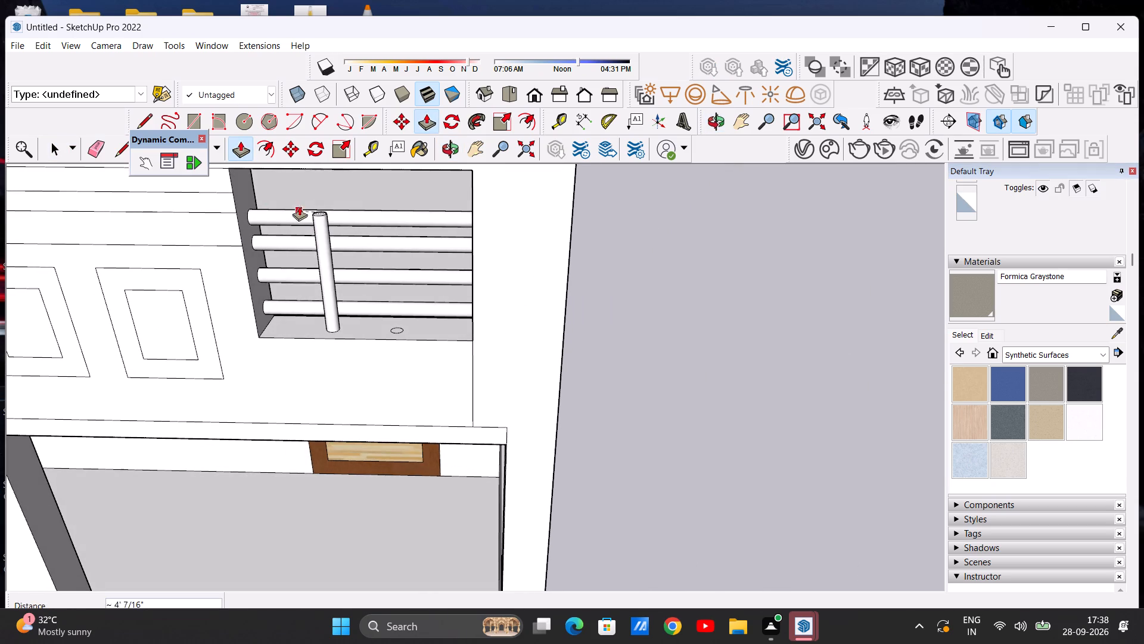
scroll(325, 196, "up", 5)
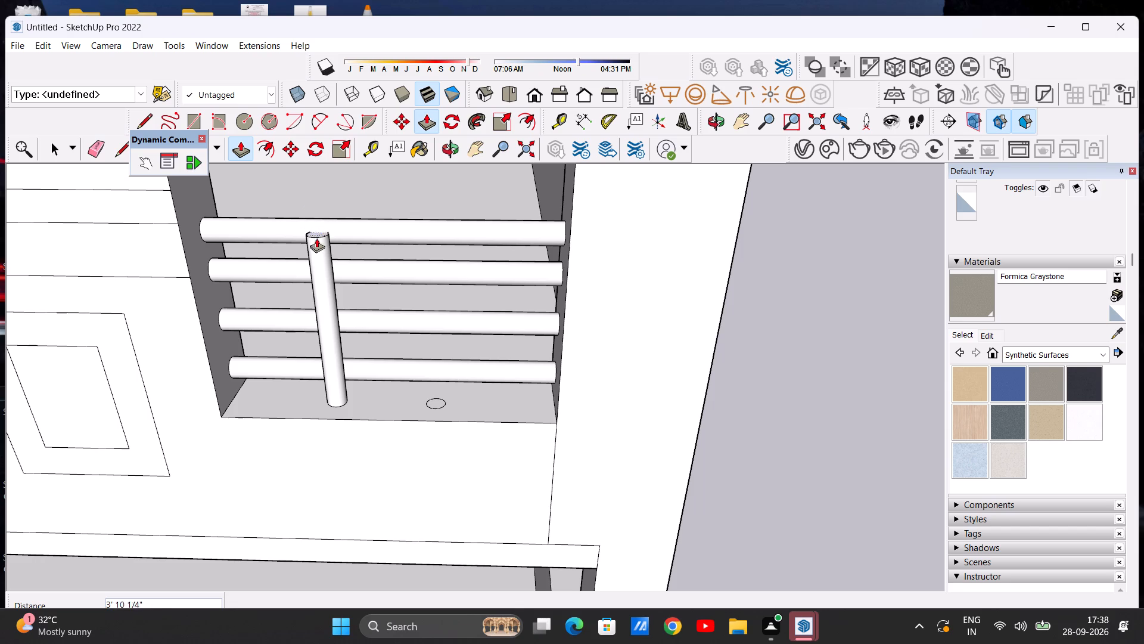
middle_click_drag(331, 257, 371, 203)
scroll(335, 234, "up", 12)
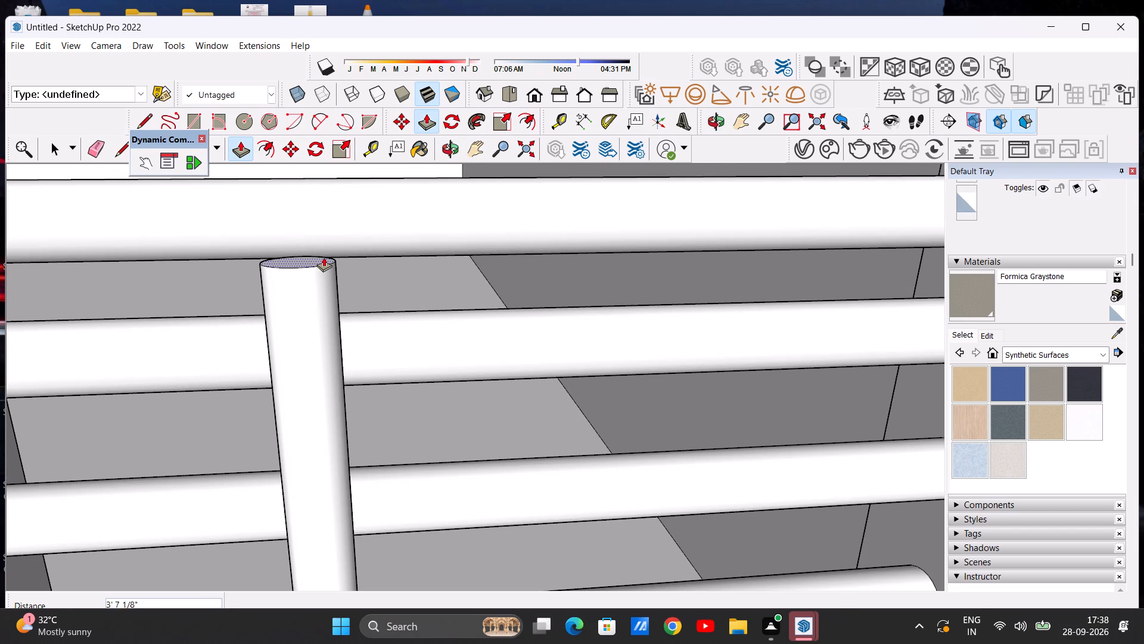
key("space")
Move the left sill circle together with its face about 3/16" along the sill toward the opening's left side face.
scroll(324, 258, "down", 5)
middle_click_drag(320, 369, 319, 474)
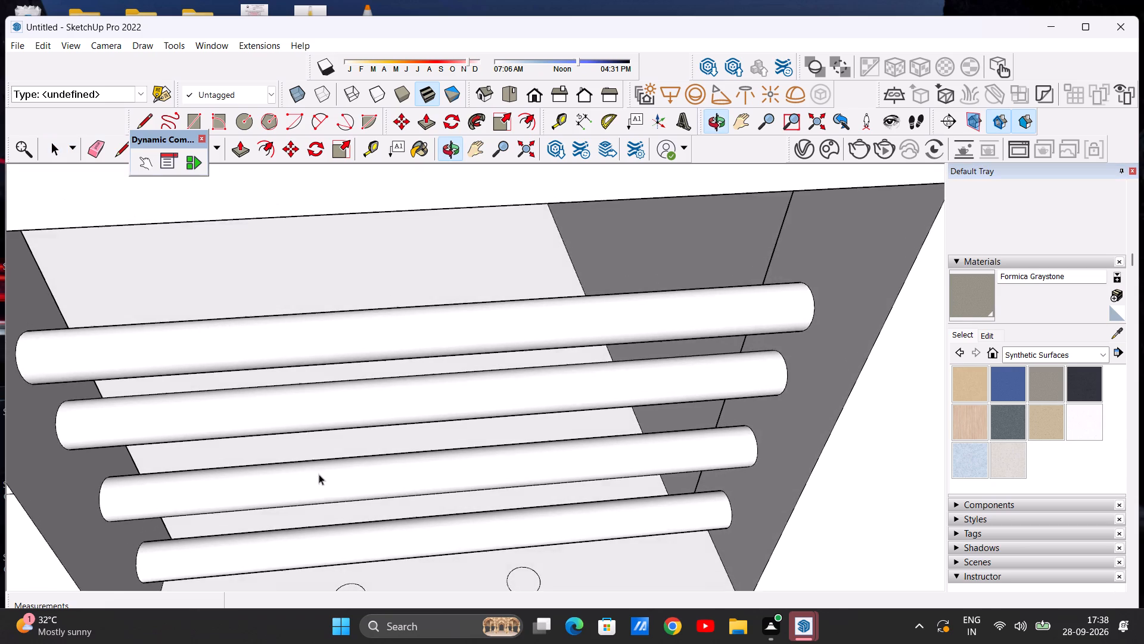
scroll(311, 382, "down", 6)
scroll(318, 475, "up", 7)
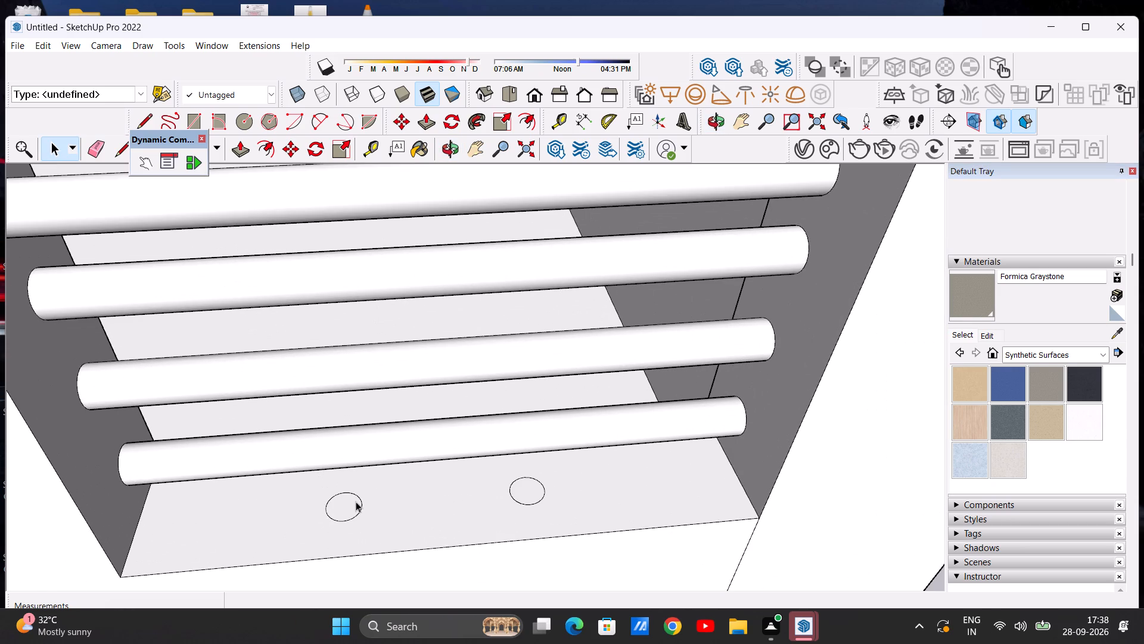
double_click(356, 513)
scroll(347, 496, "down", 8)
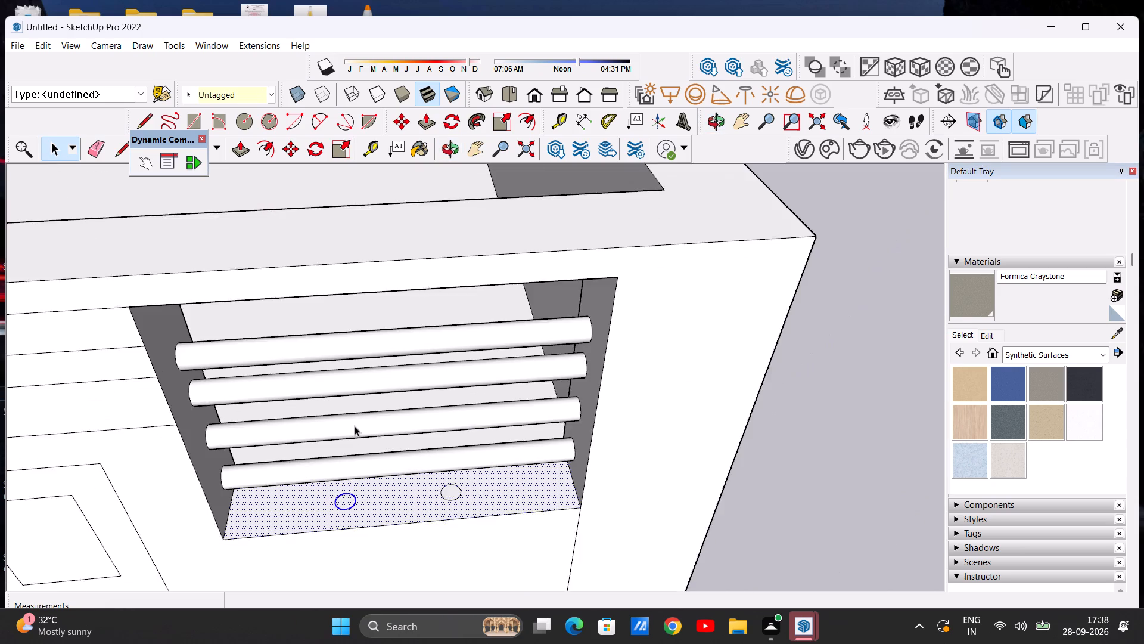
scroll(355, 426, "down", 3)
left_click(744, 522)
scroll(191, 494, "up", 10)
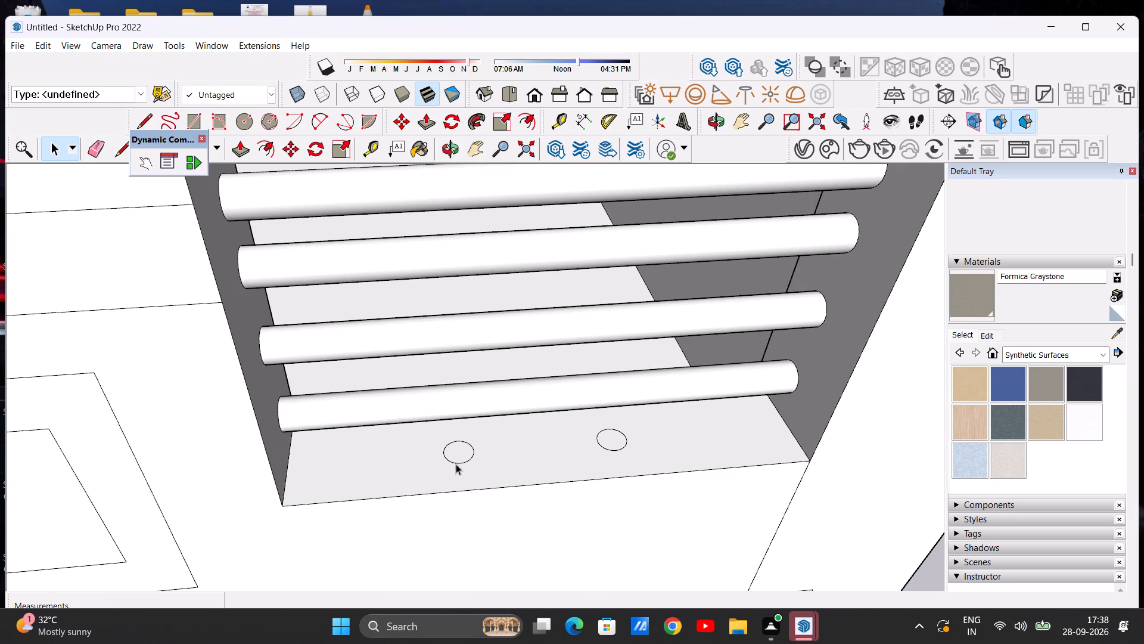
left_click(456, 457)
scroll(436, 457, "down", 4)
middle_click_drag(477, 458, 442, 495)
scroll(446, 454, "up", 6)
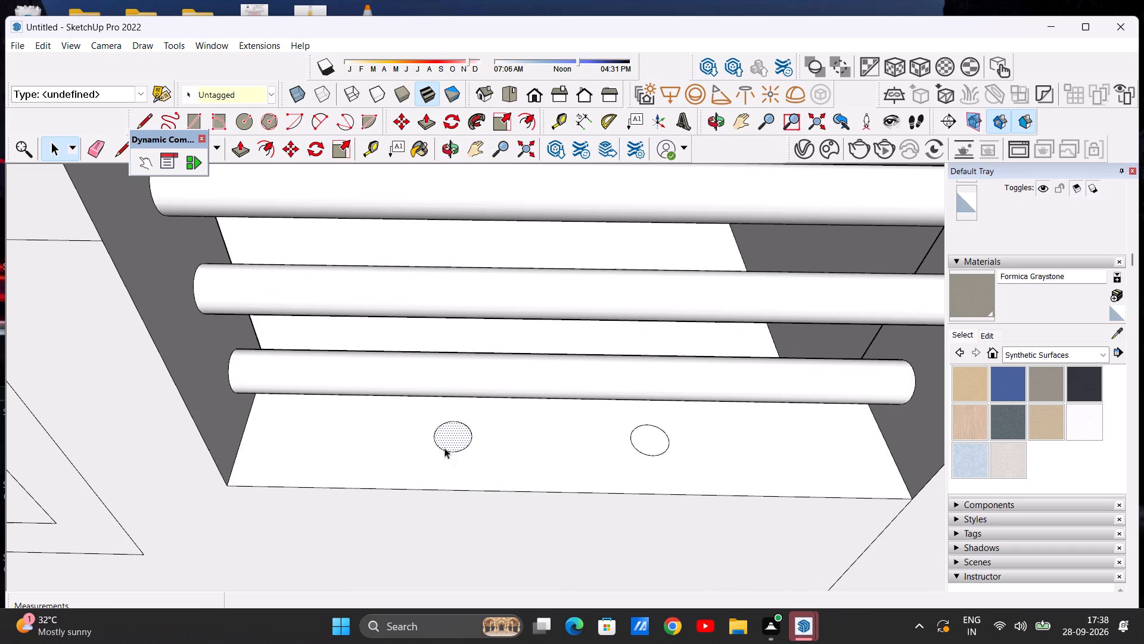
left_click(445, 434)
left_click(447, 438)
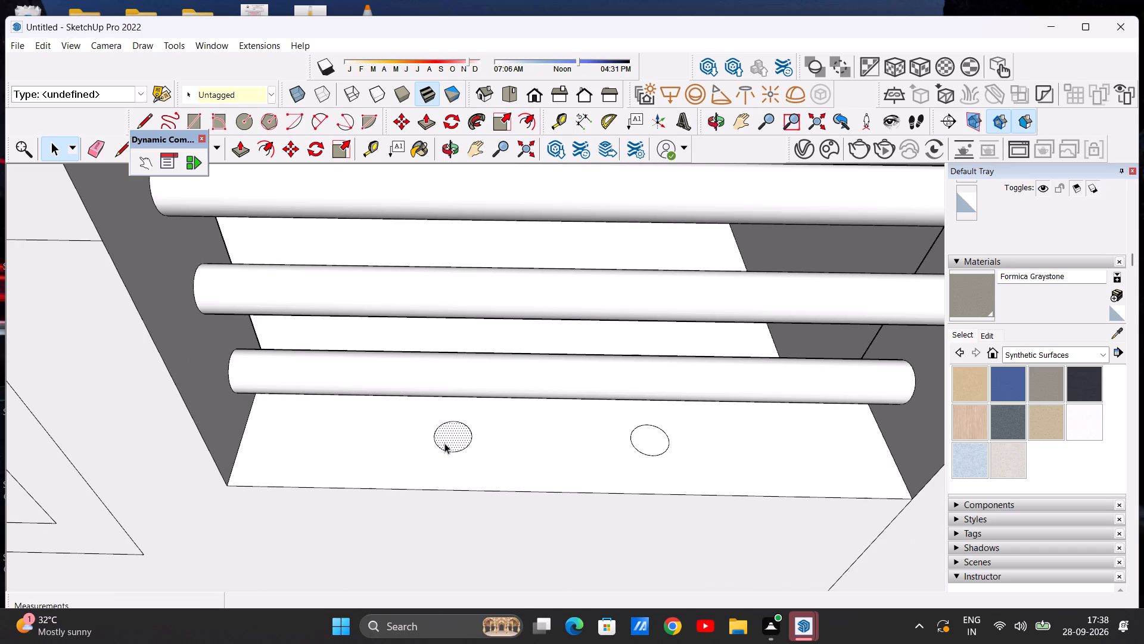
double_click(444, 443)
scroll(444, 443, "down", 4)
middle_click_drag(464, 445, 455, 397)
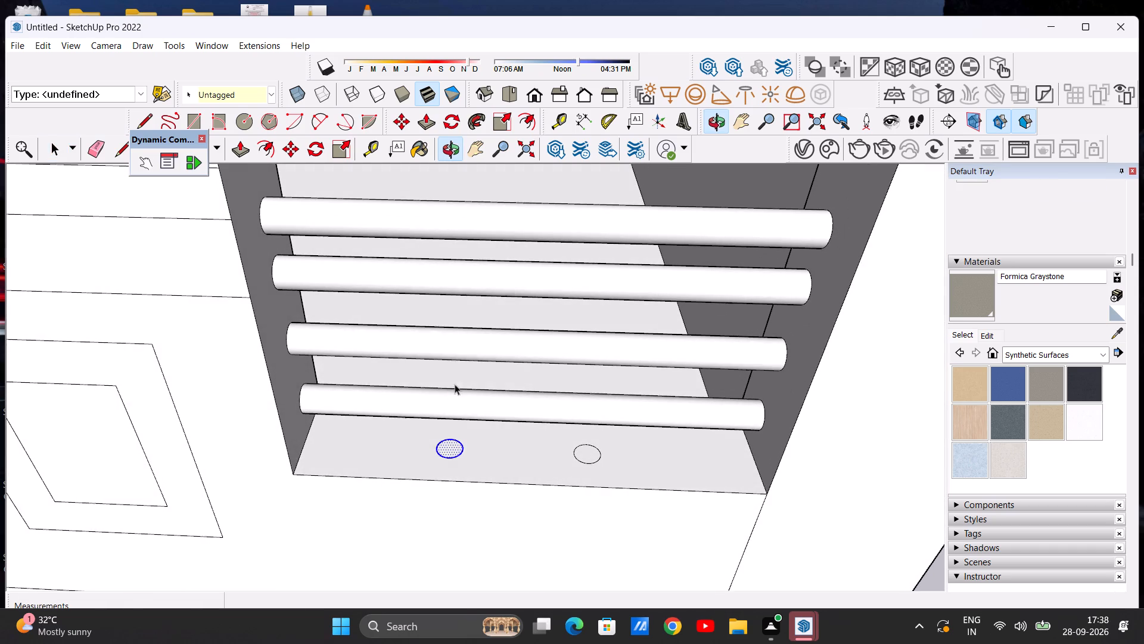
middle_click_drag(446, 447, 462, 339)
scroll(452, 434, "up", 3)
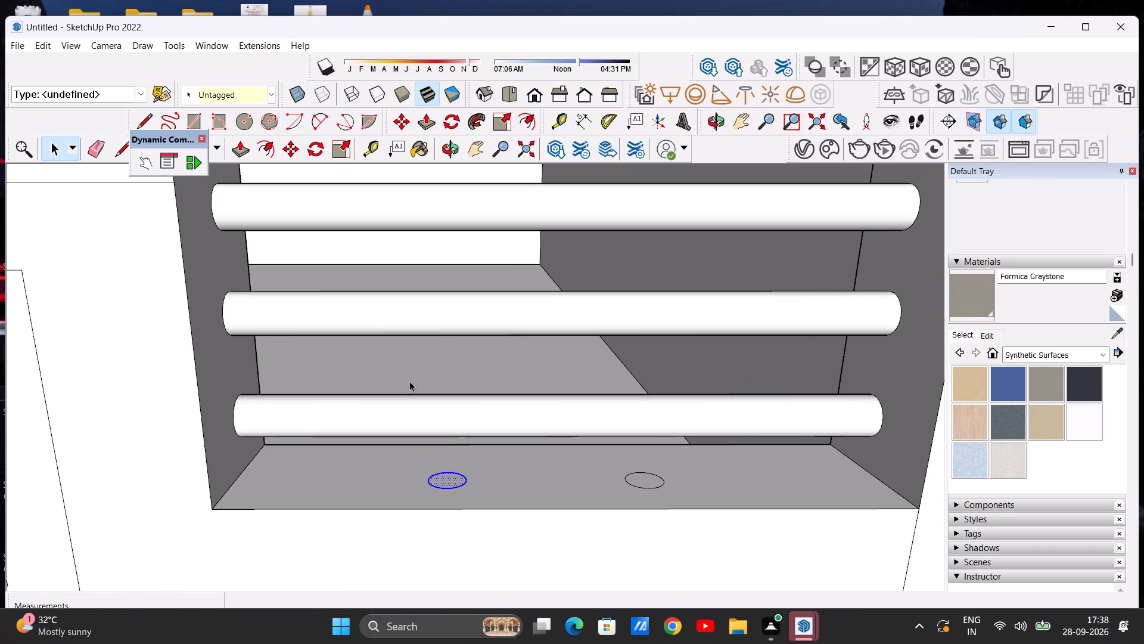
left_click(282, 142)
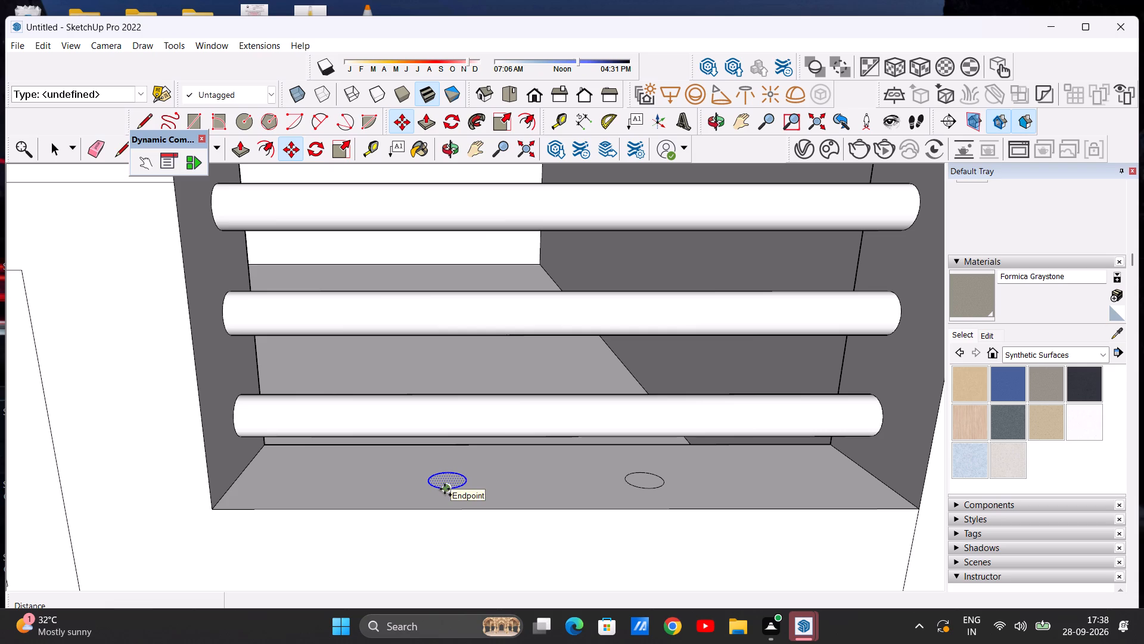
left_click(444, 489)
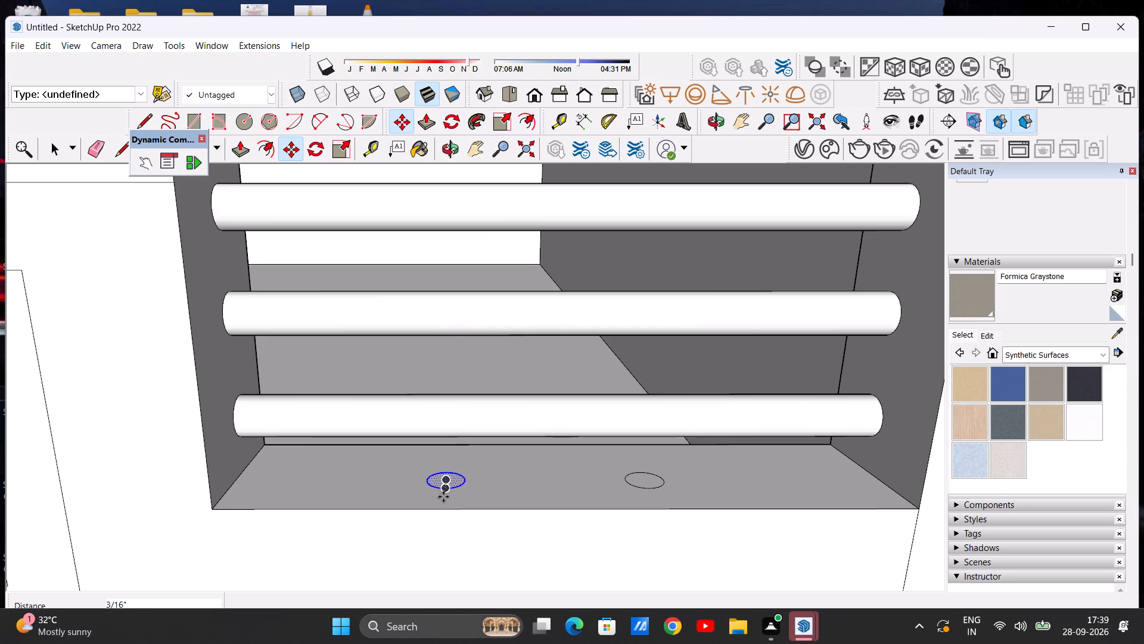
left_click(445, 490)
key("space")
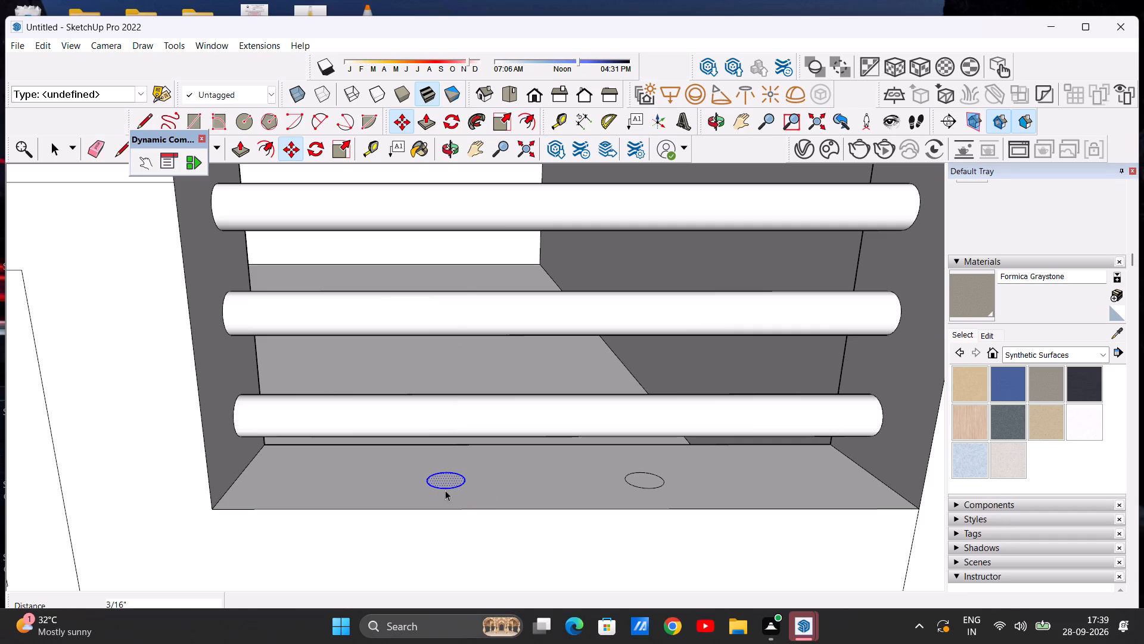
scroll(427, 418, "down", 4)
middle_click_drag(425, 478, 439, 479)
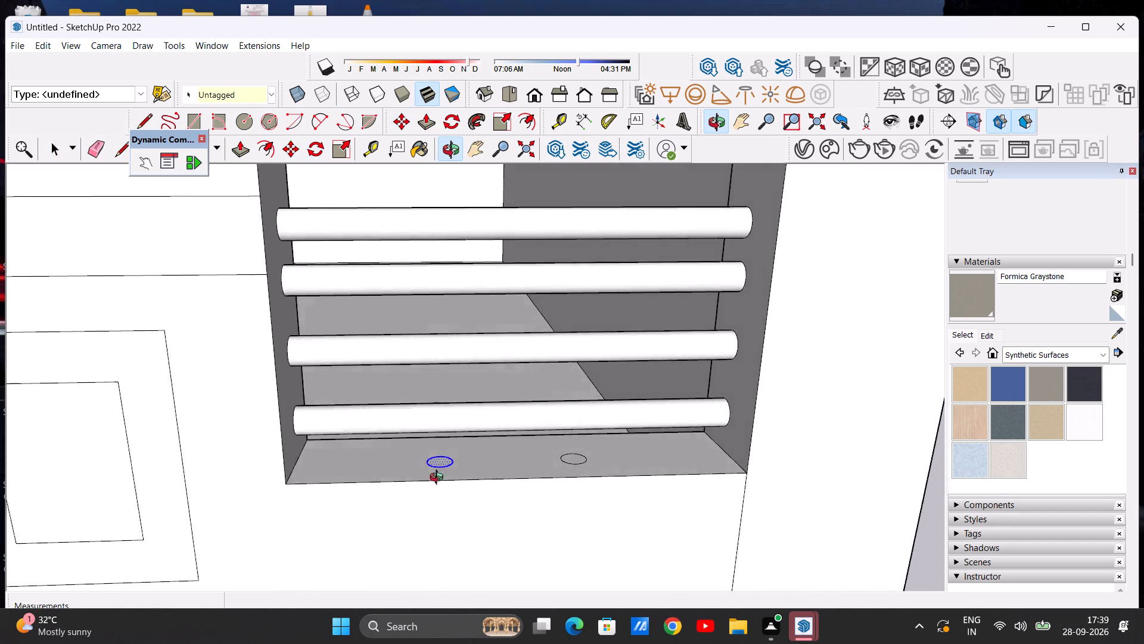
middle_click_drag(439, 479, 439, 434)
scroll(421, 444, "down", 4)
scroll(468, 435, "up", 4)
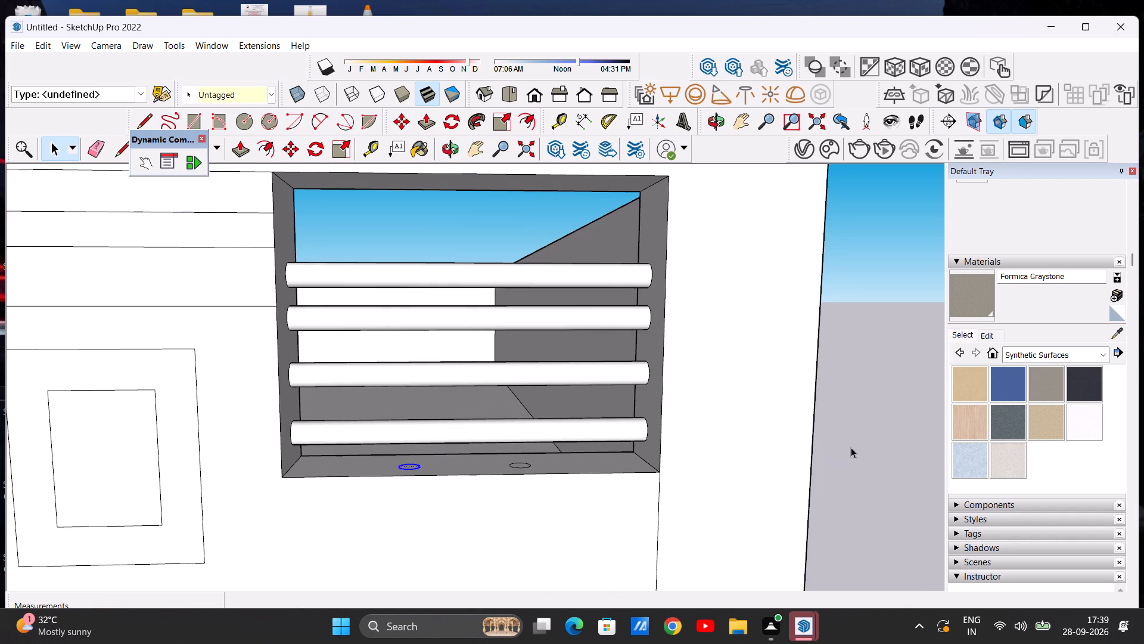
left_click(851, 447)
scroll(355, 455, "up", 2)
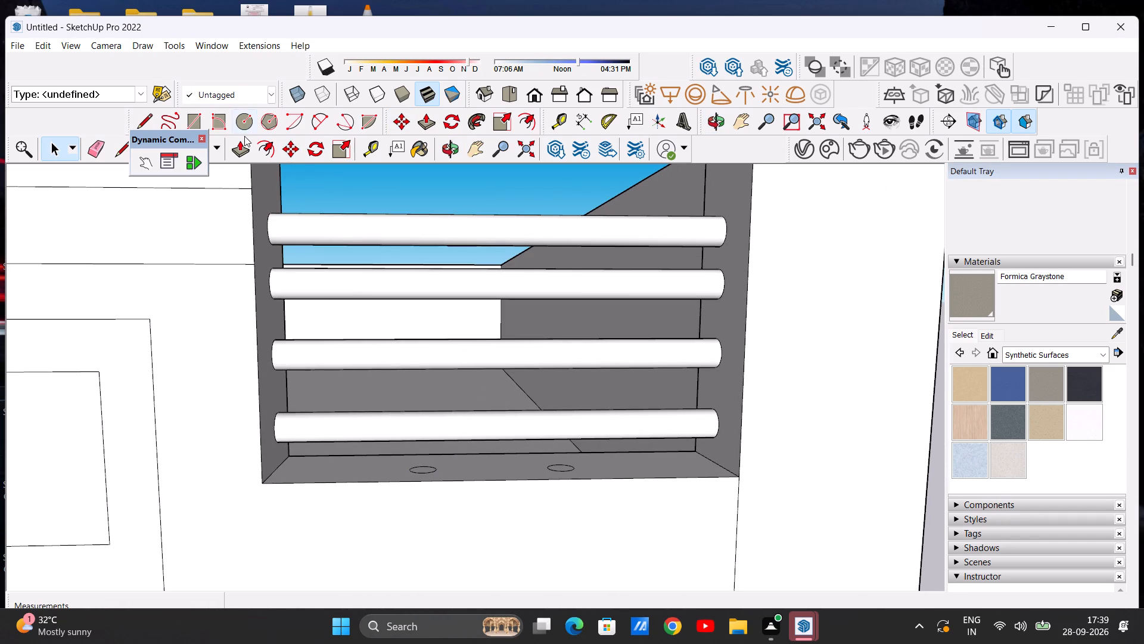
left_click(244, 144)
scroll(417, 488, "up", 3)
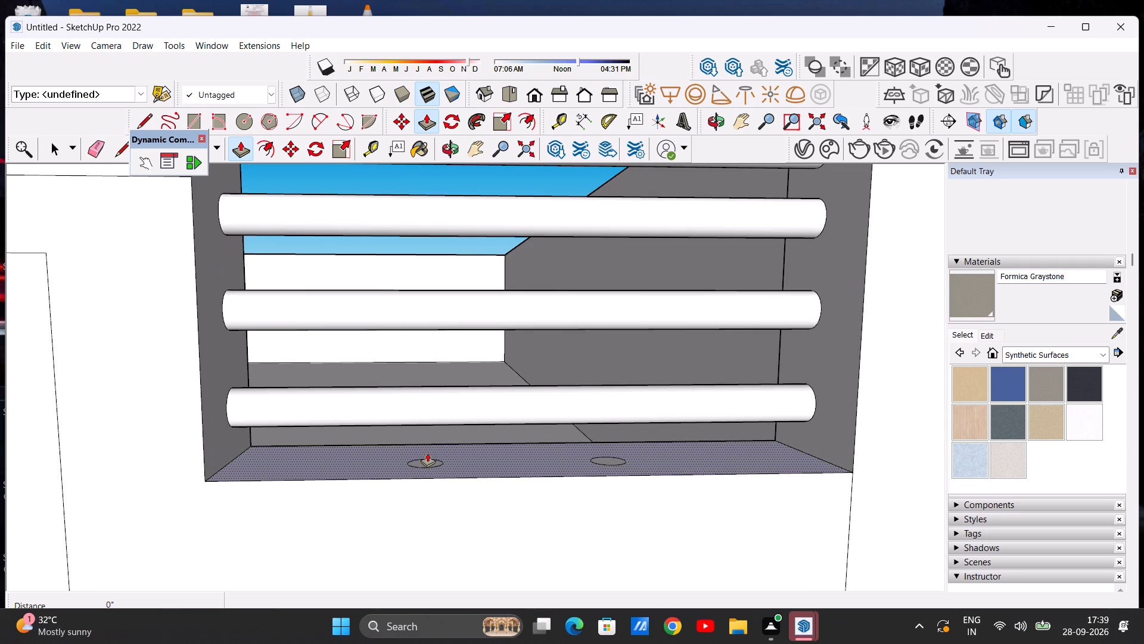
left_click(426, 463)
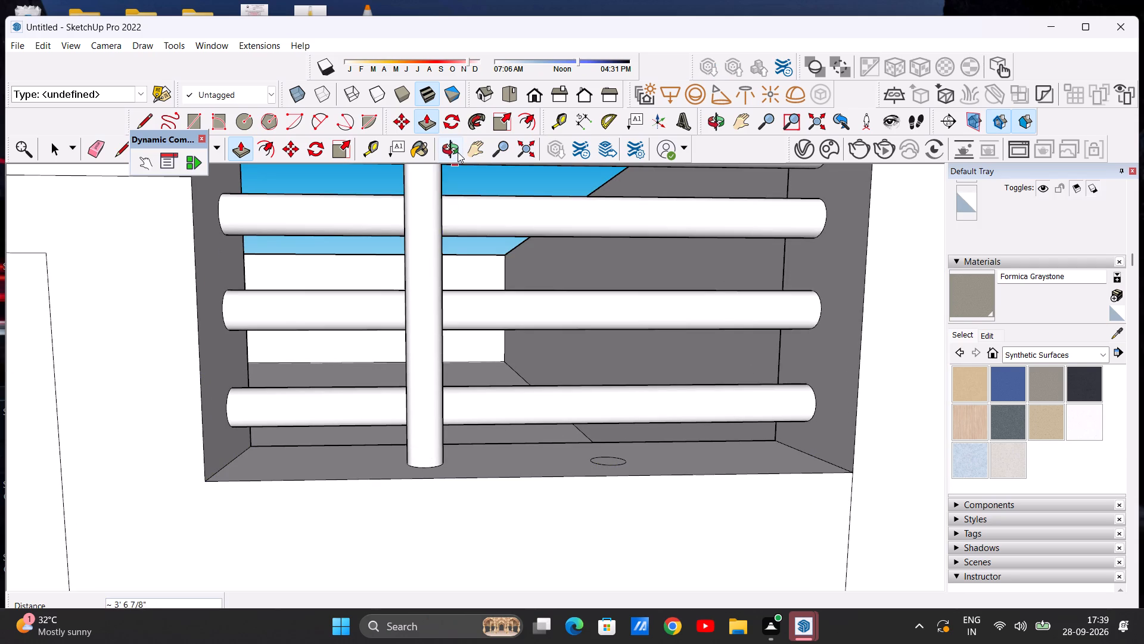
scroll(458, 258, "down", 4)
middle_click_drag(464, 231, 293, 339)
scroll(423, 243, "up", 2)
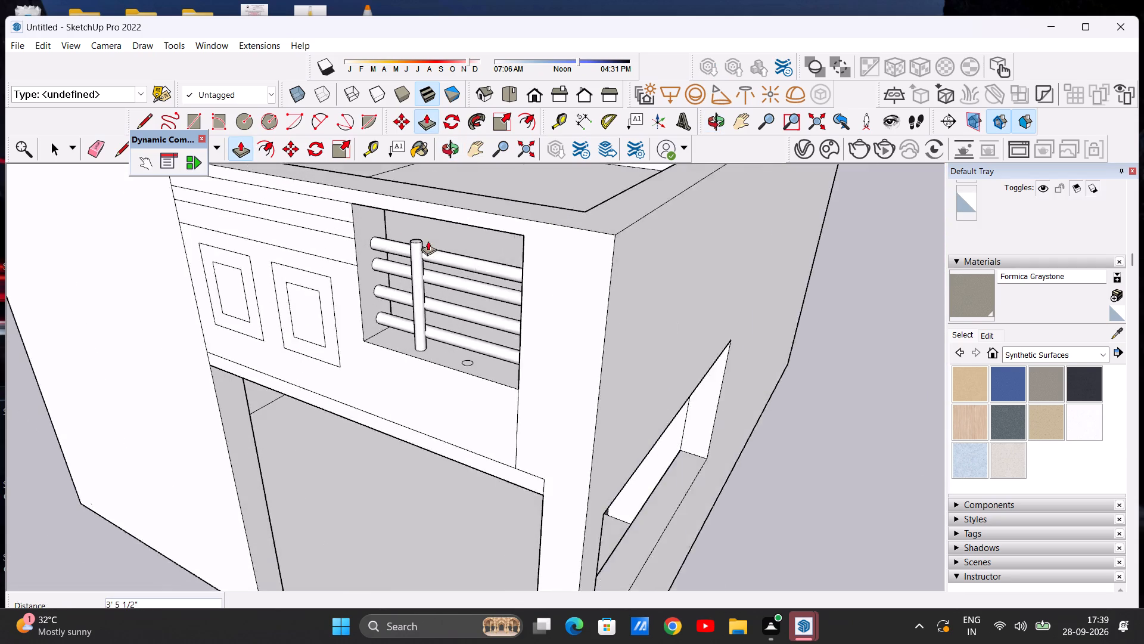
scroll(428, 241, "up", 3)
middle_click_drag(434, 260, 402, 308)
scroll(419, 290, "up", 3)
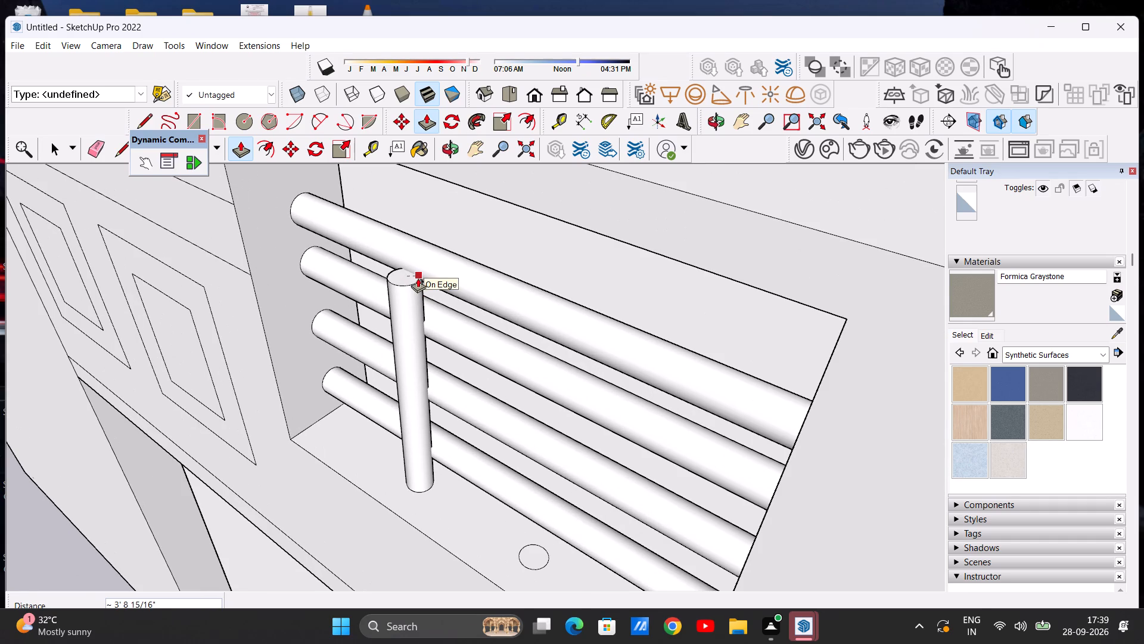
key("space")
Move the left sill circle with its face inward across the sill so it sits partly beneath the lowest rail.
middle_click_drag(462, 423, 392, 463)
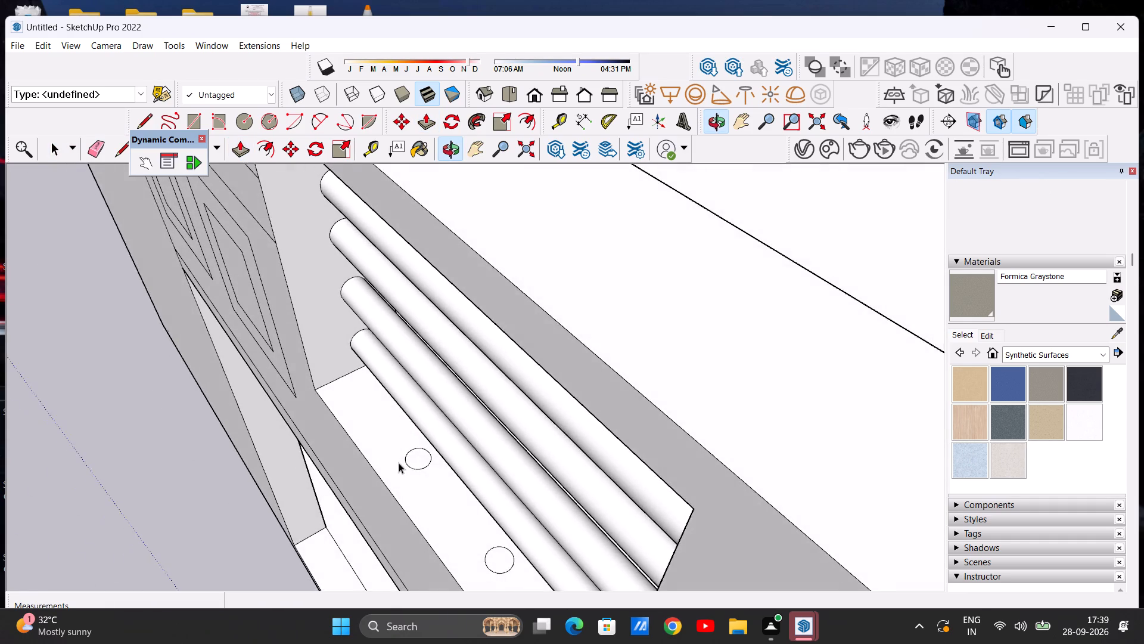
scroll(409, 456, "up", 5)
double_click(422, 466)
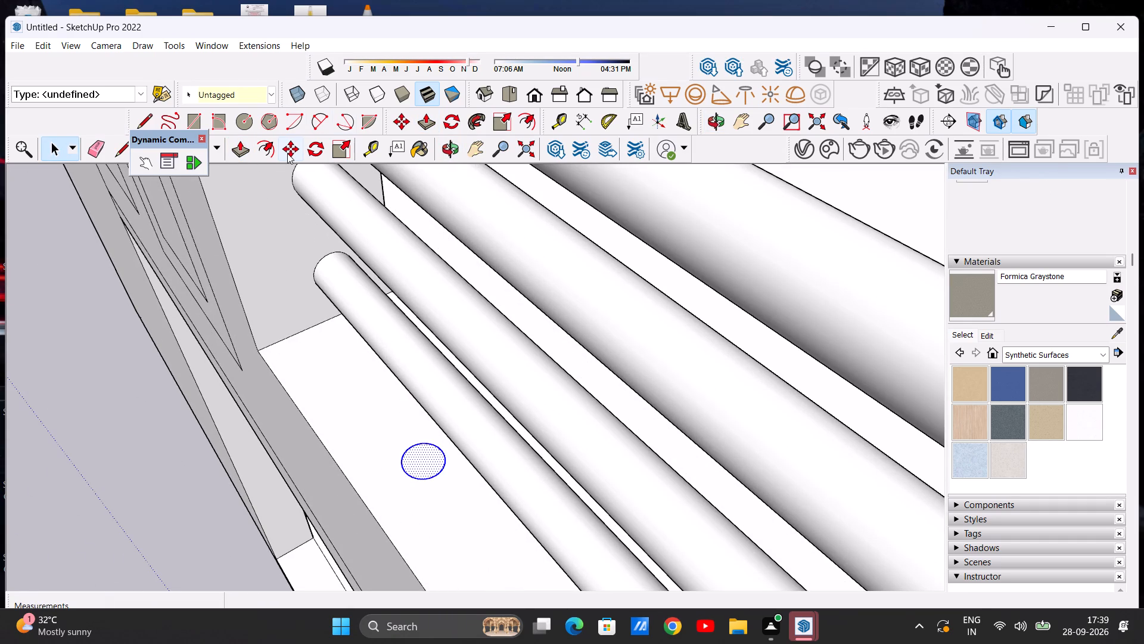
left_click(287, 153)
left_click(431, 479)
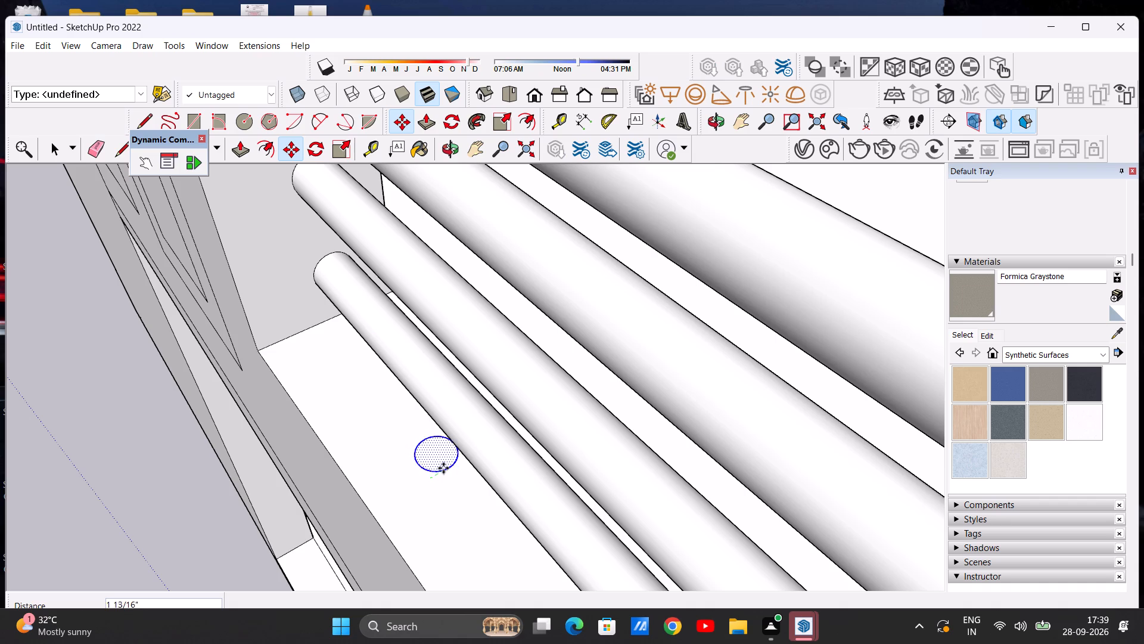
left_click(453, 461)
key("space")
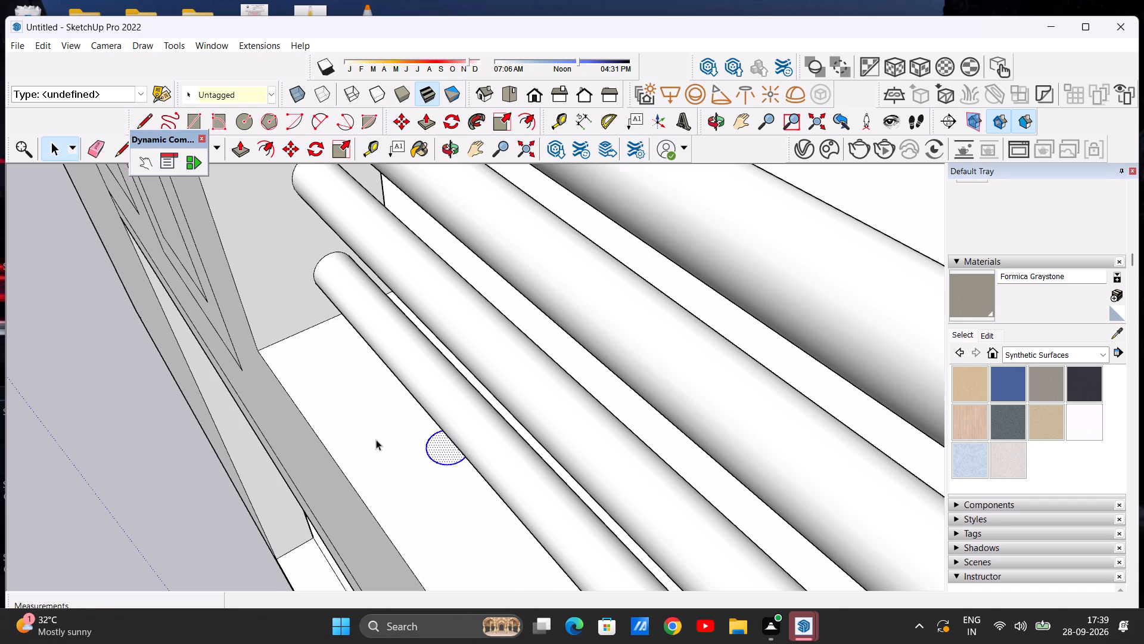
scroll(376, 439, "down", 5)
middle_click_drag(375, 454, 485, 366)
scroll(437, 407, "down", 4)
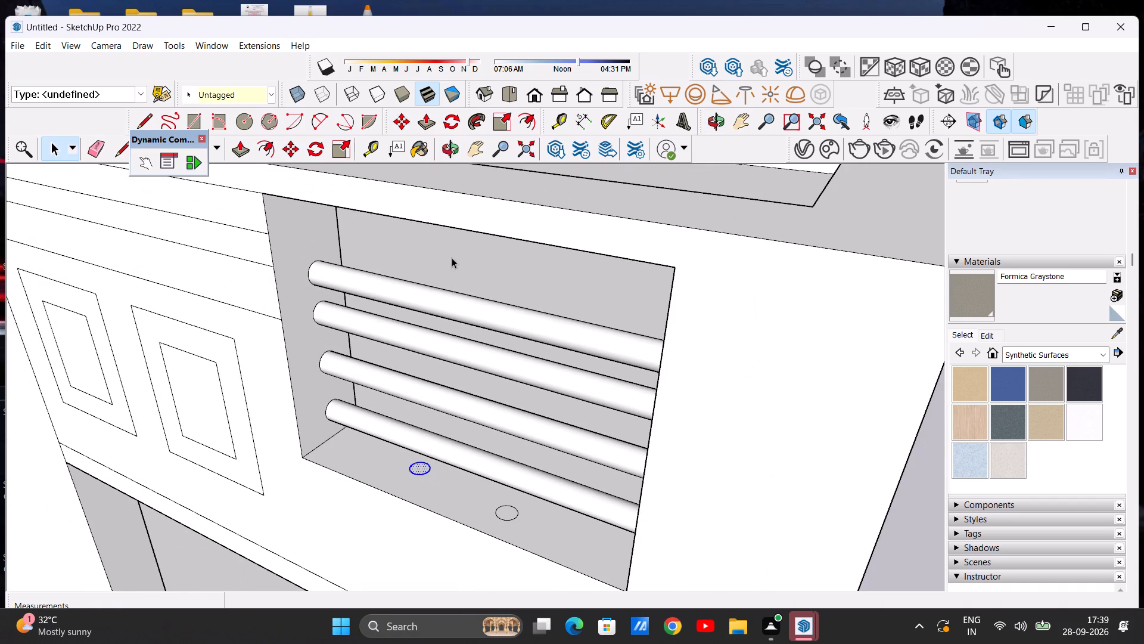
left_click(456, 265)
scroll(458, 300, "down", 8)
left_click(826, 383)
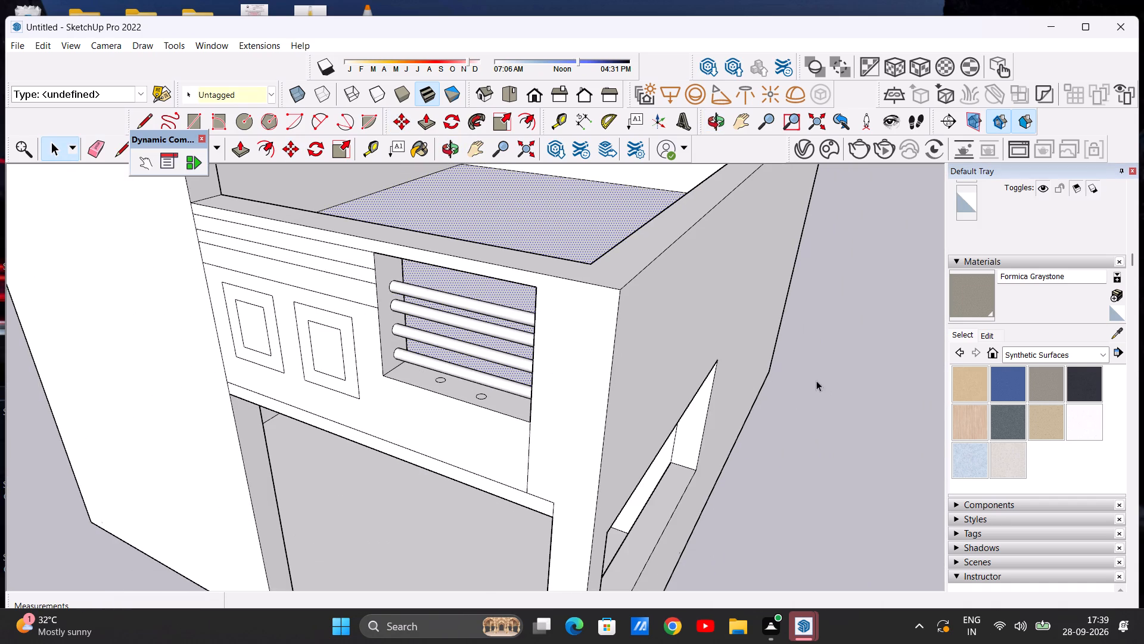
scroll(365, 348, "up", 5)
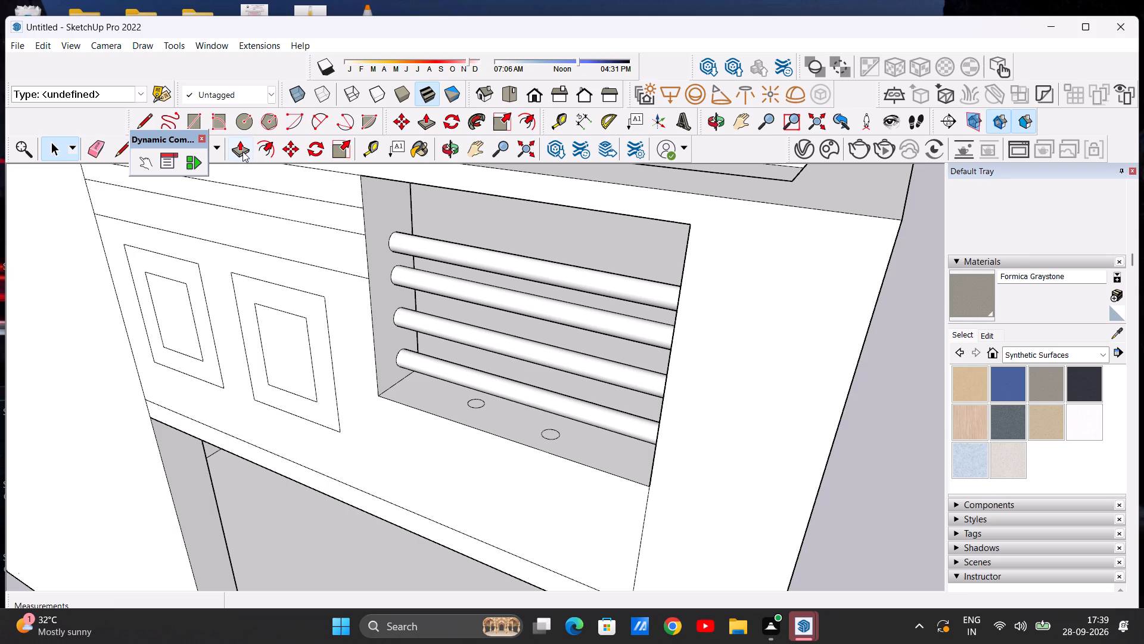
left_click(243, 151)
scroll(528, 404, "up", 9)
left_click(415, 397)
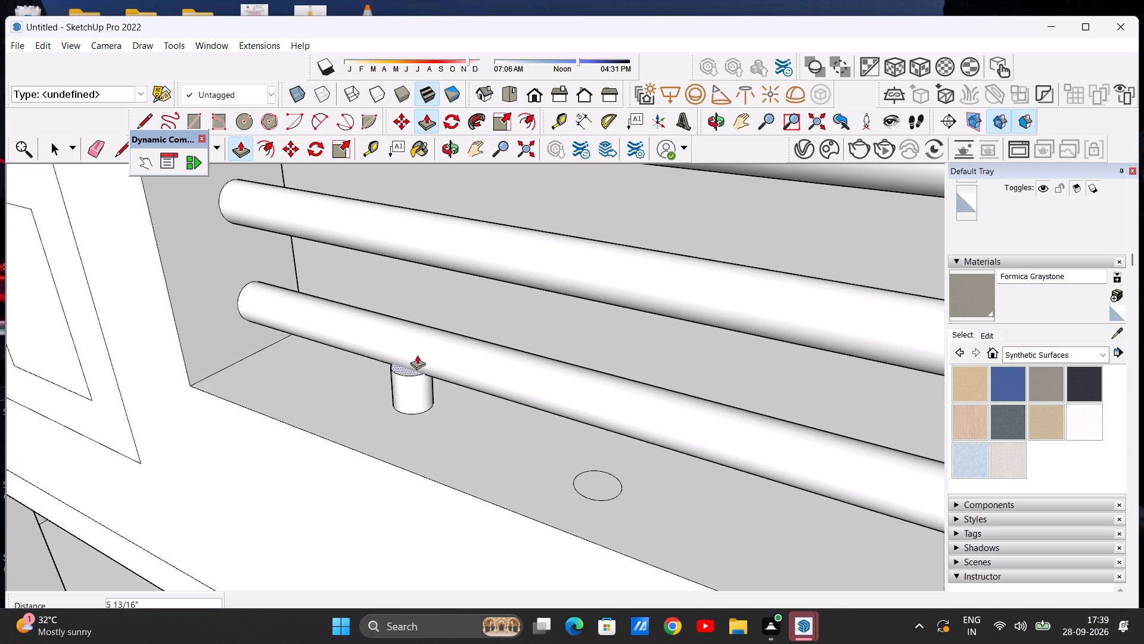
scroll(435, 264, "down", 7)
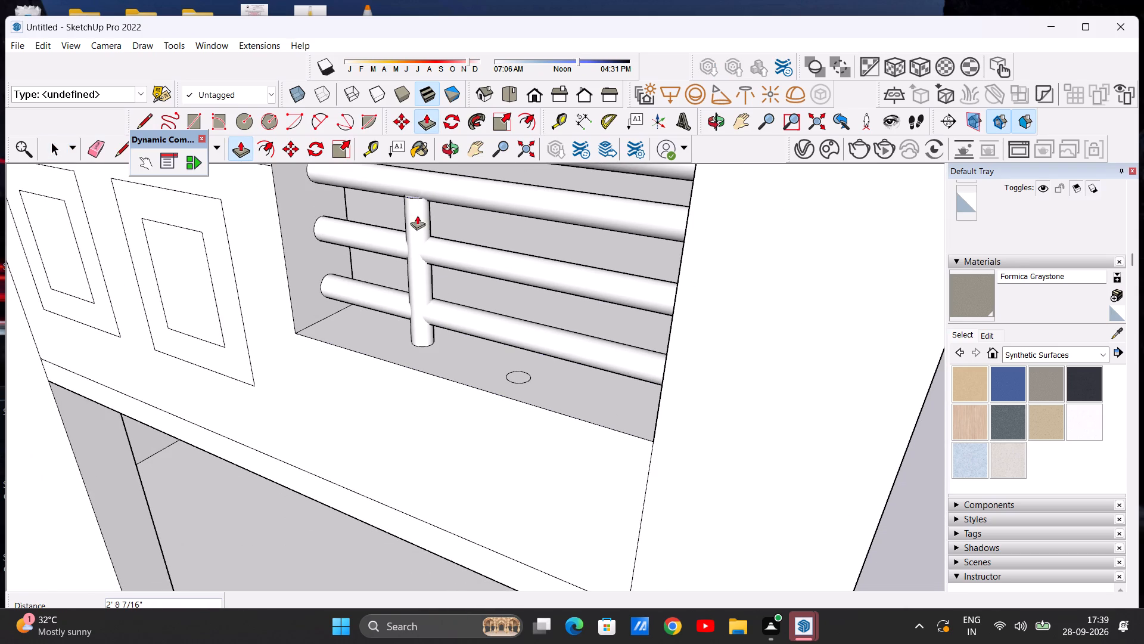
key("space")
Delete the sill circle nearest the opening's right side face, together with its face.
scroll(434, 356, "down", 4)
scroll(505, 369, "up", 7)
left_click(480, 376)
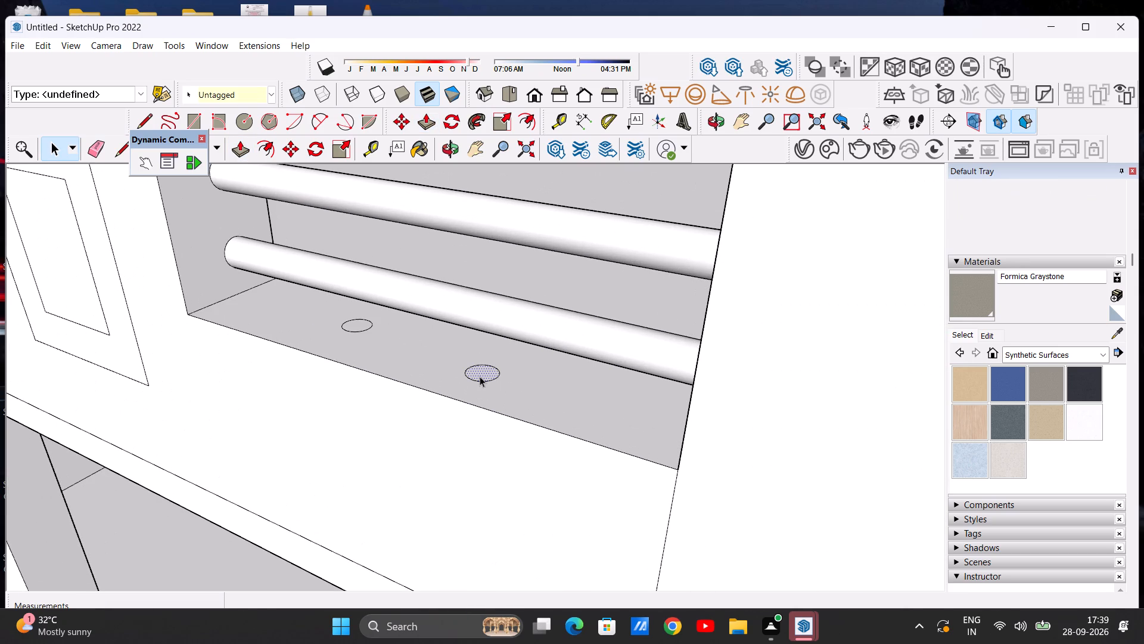
left_click(480, 376)
left_click(477, 370)
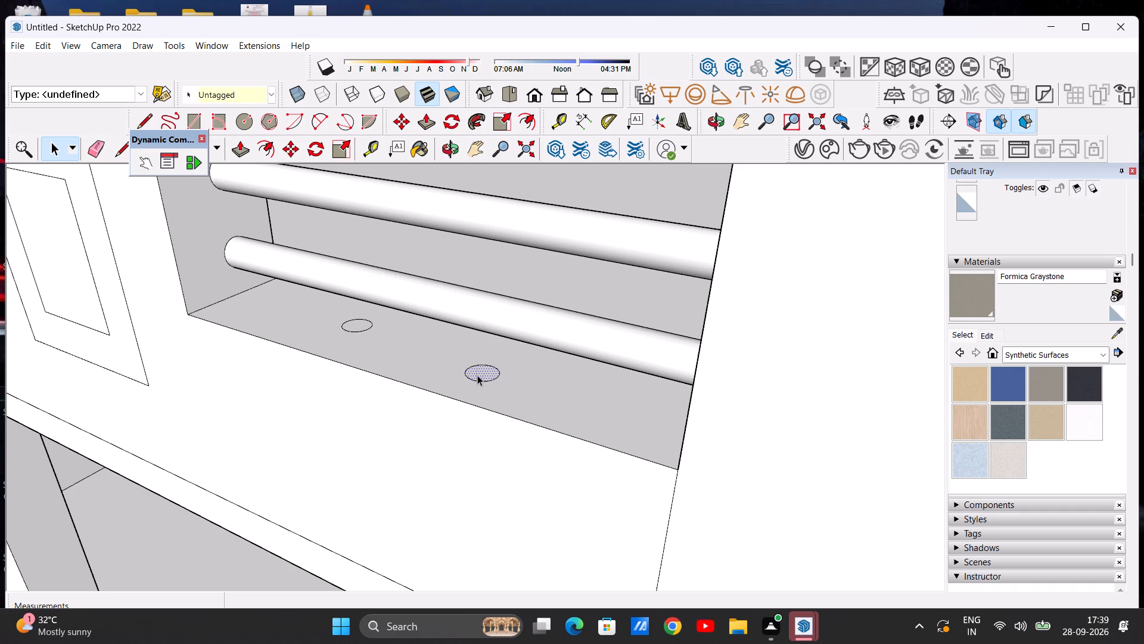
left_click(477, 376)
left_click(477, 377)
scroll(494, 364, "up", 5)
left_click(490, 385)
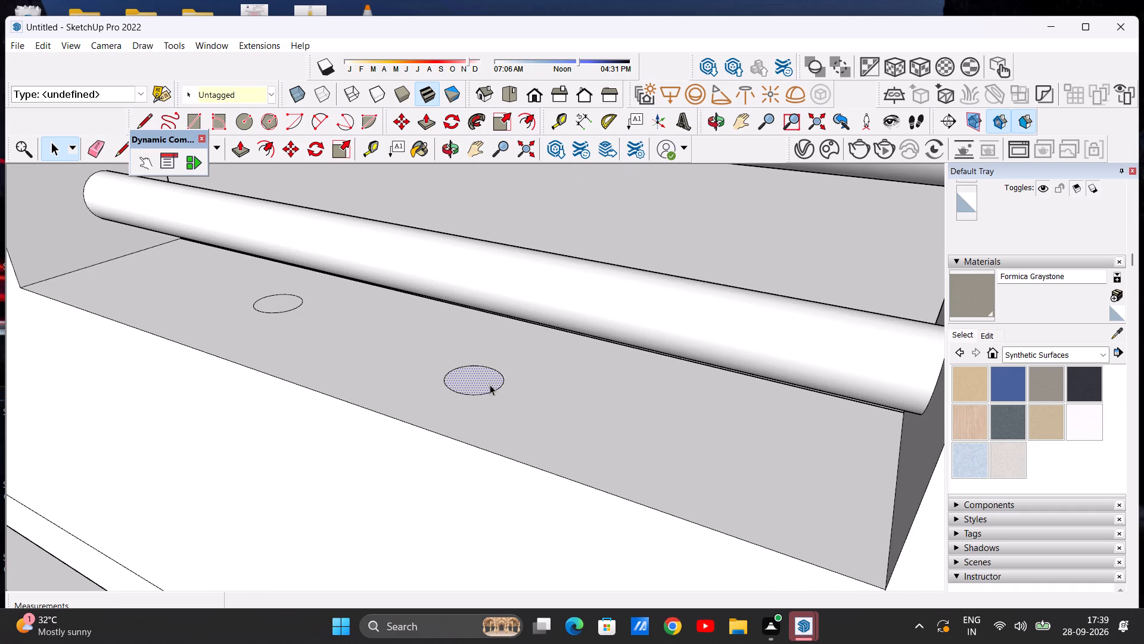
left_click(489, 385)
double_click(486, 385)
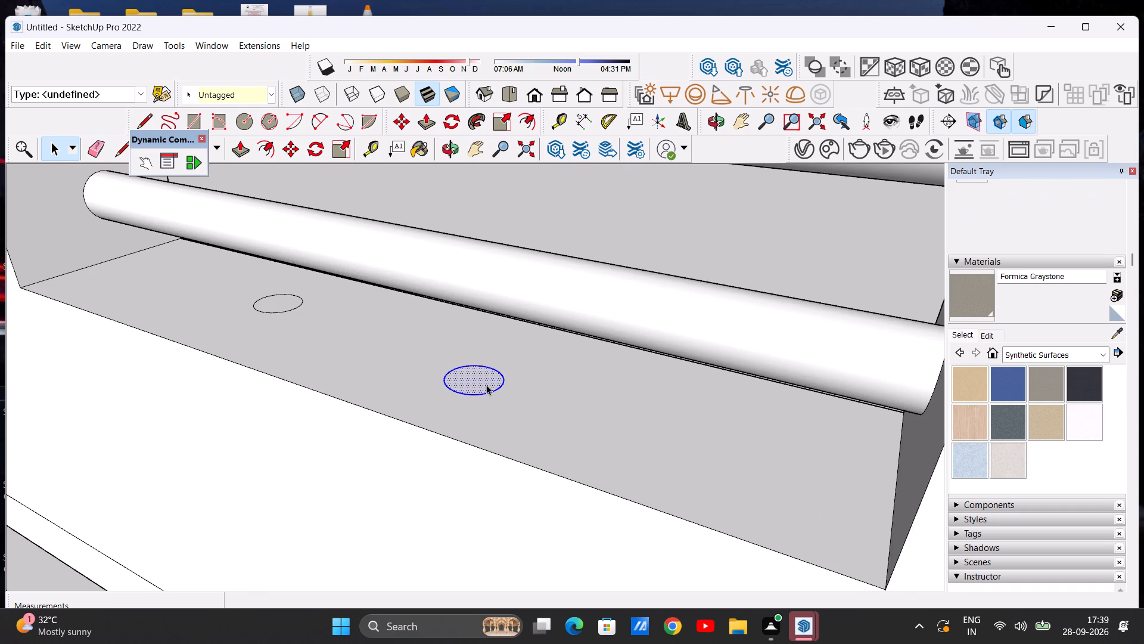
key("Delete")
Copy the remaining left sill circle with its face about 2' 3 9/16" along the sill toward the opening's right side face.
scroll(425, 360, "down", 6)
scroll(426, 338, "up", 5)
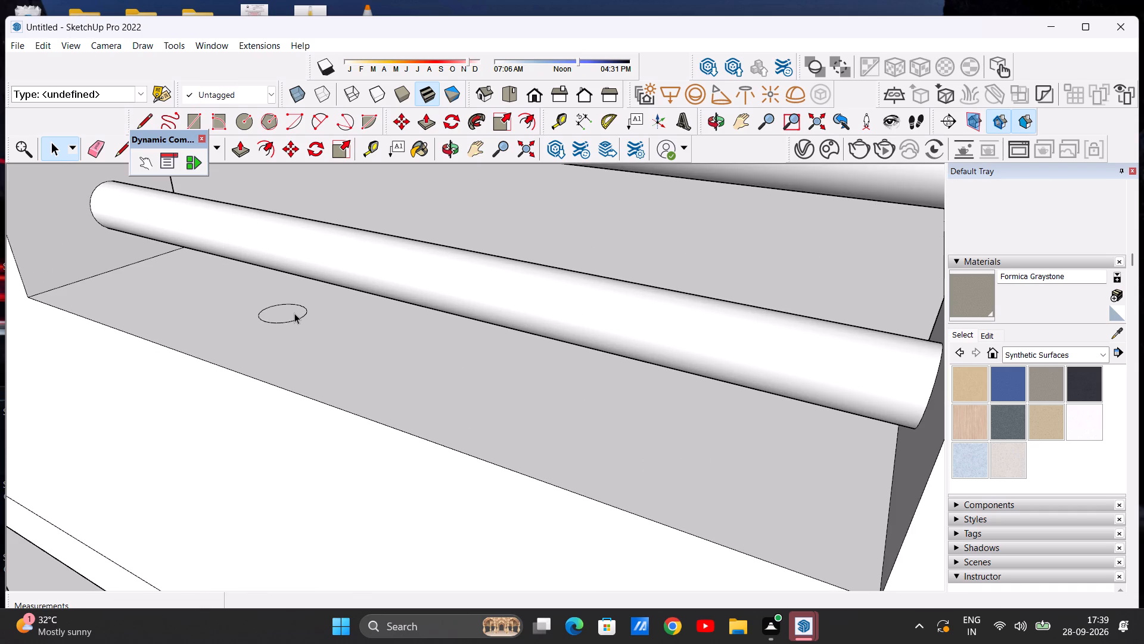
double_click(294, 313)
left_click(287, 147)
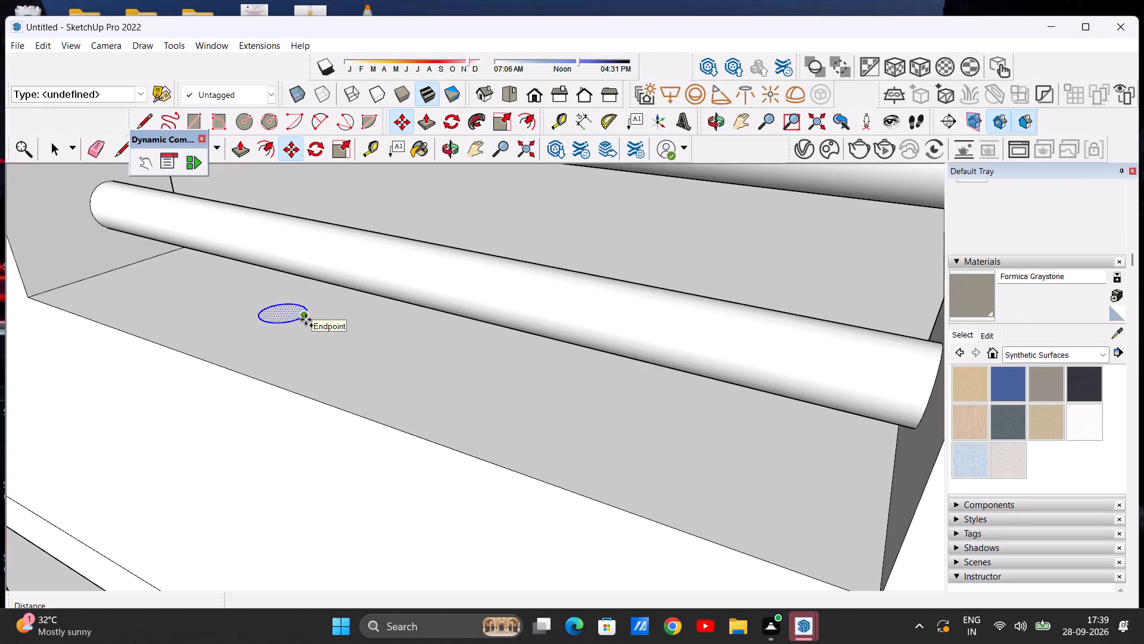
left_click(306, 320)
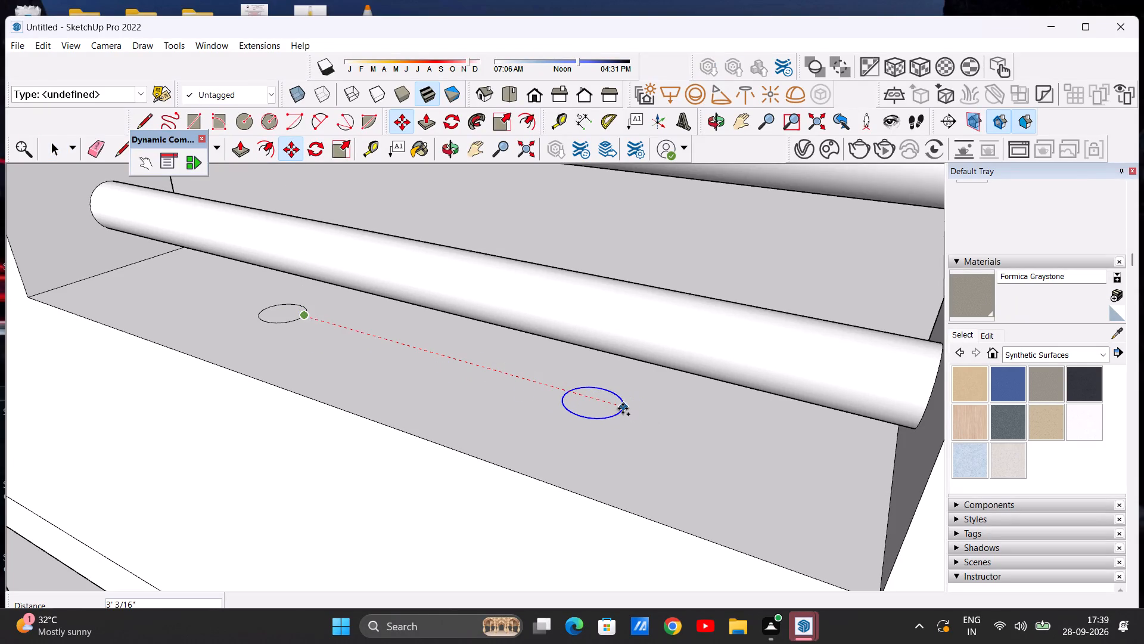
scroll(623, 408, "down", 9)
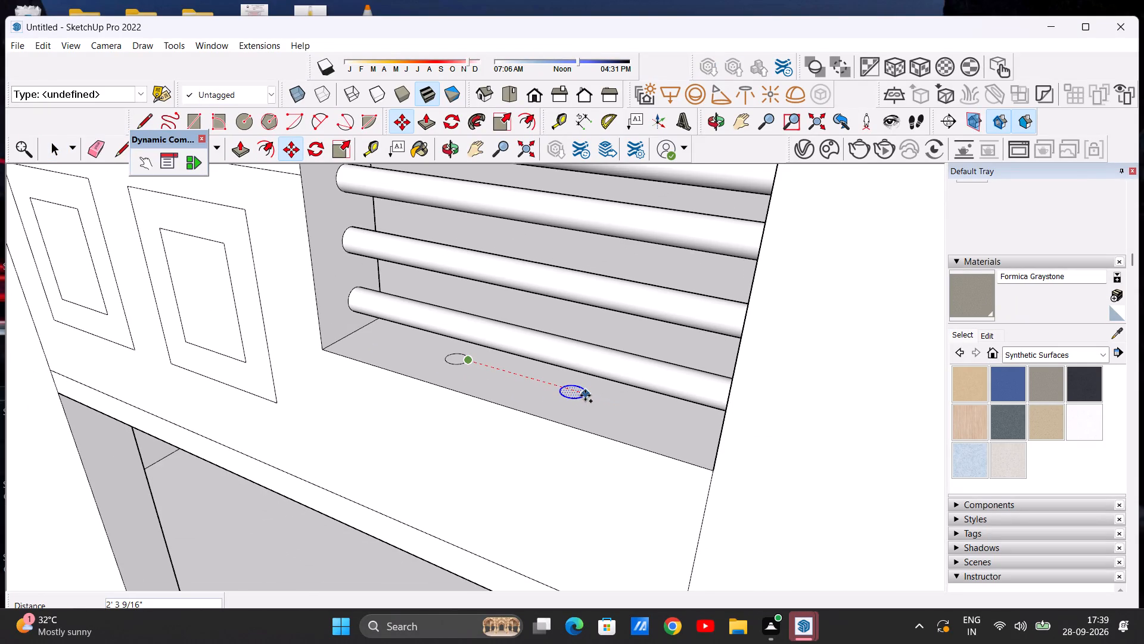
left_click(586, 402)
key("space")
Push/Pull the left sill circle upward through the rails into a round vertical post ending at the top rail.
scroll(475, 388, "down", 8)
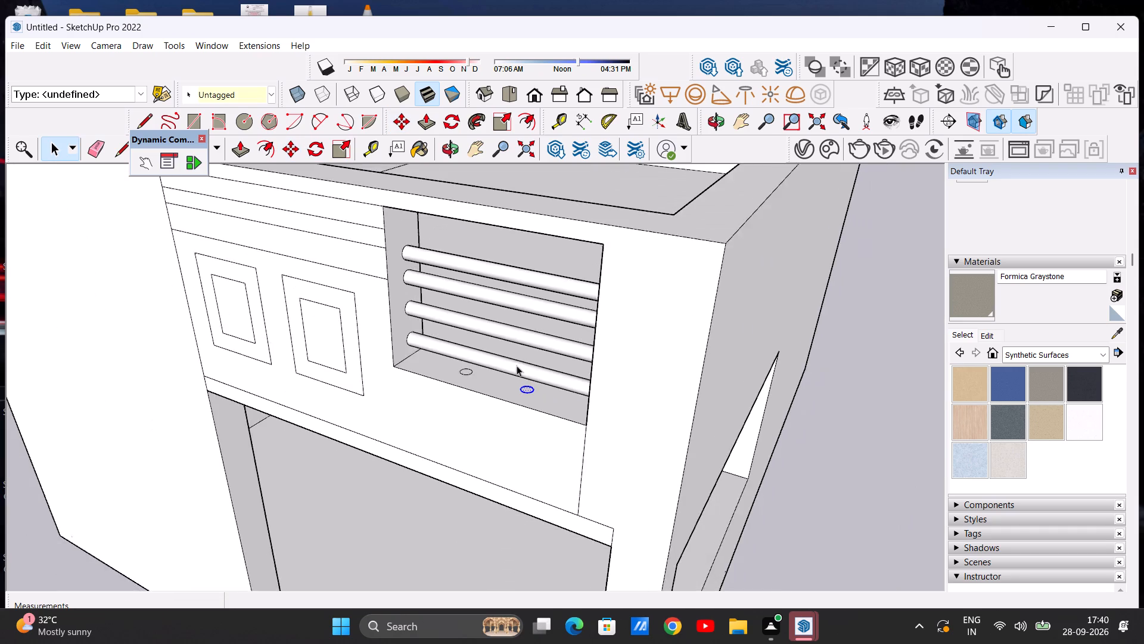
middle_click_drag(509, 385, 623, 369)
scroll(557, 382, "up", 1)
double_click(788, 414)
scroll(533, 367, "up", 4)
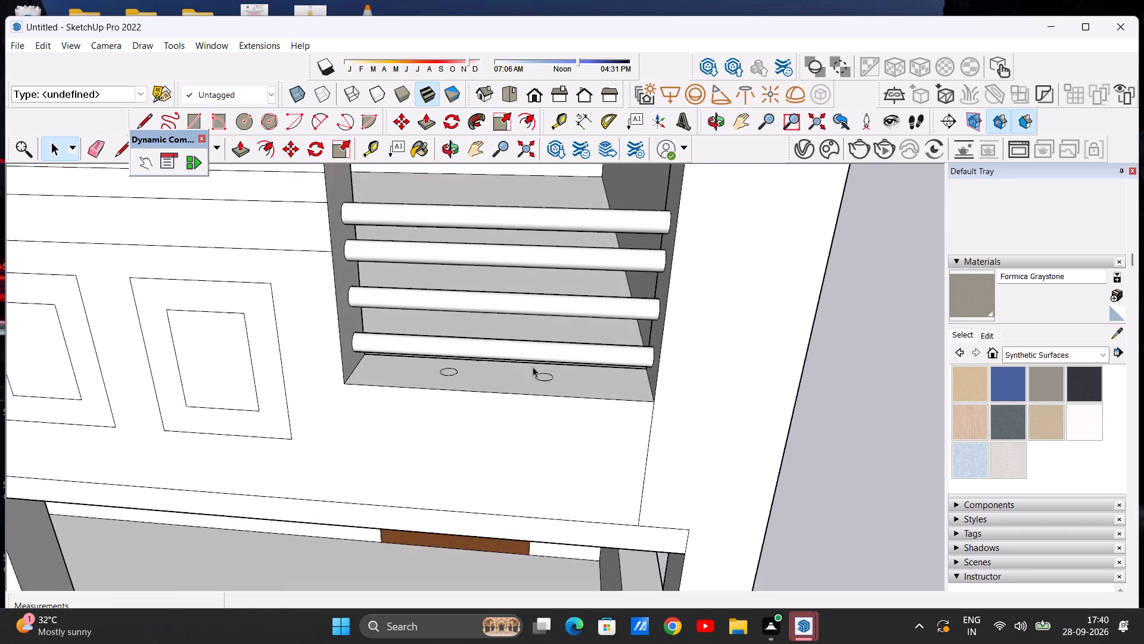
middle_click_drag(541, 389, 546, 461)
left_click(240, 141)
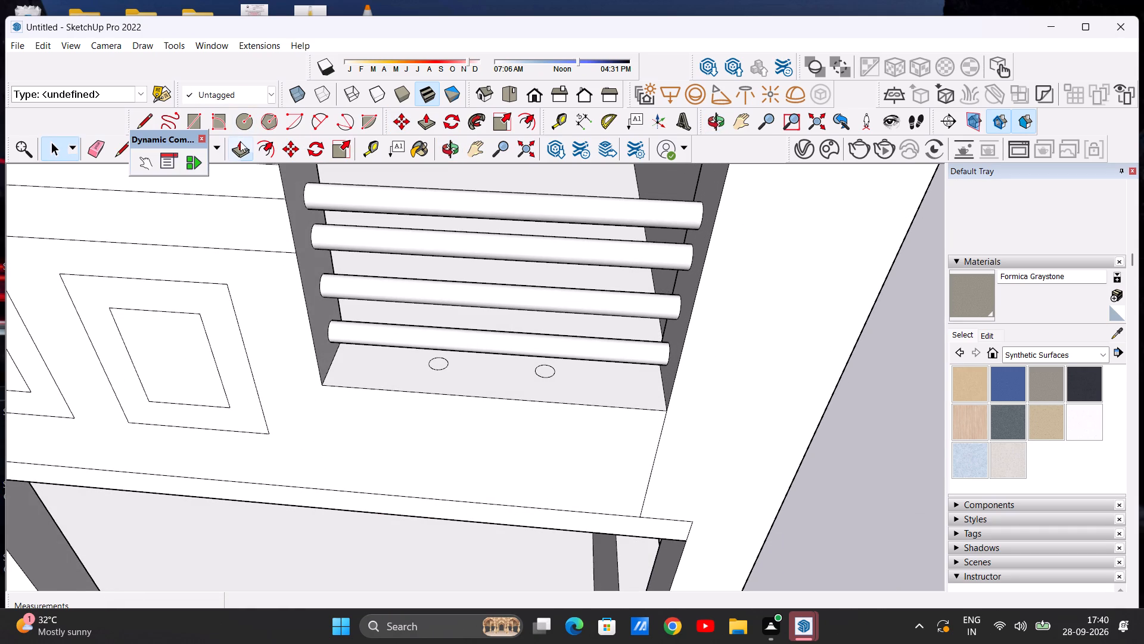
scroll(428, 357, "up", 6)
left_click(441, 364)
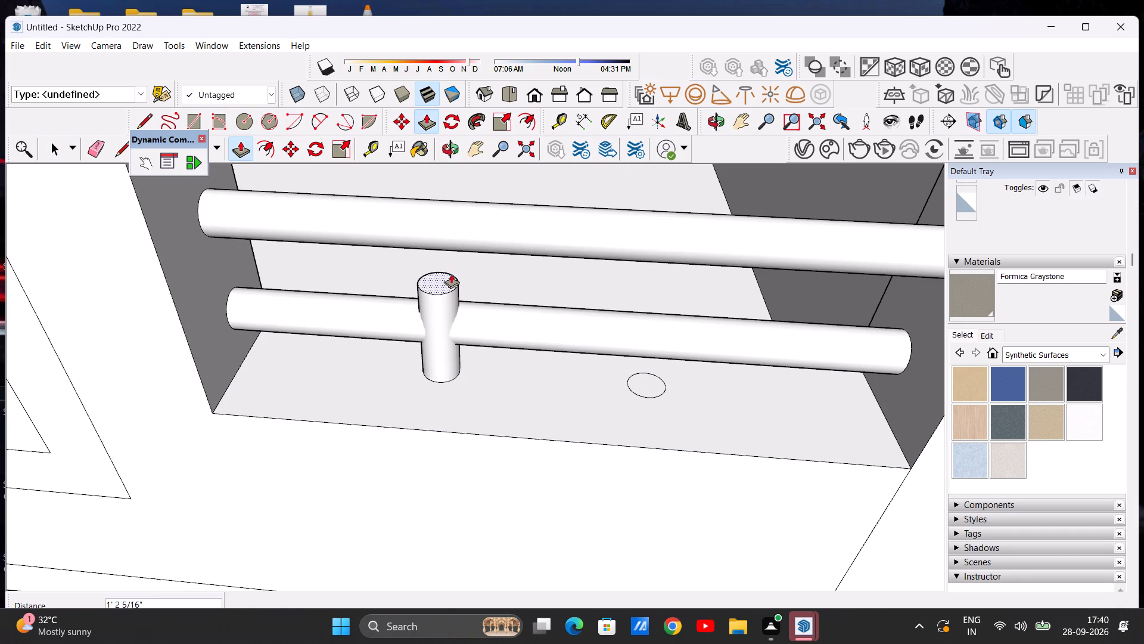
scroll(450, 274, "down", 12)
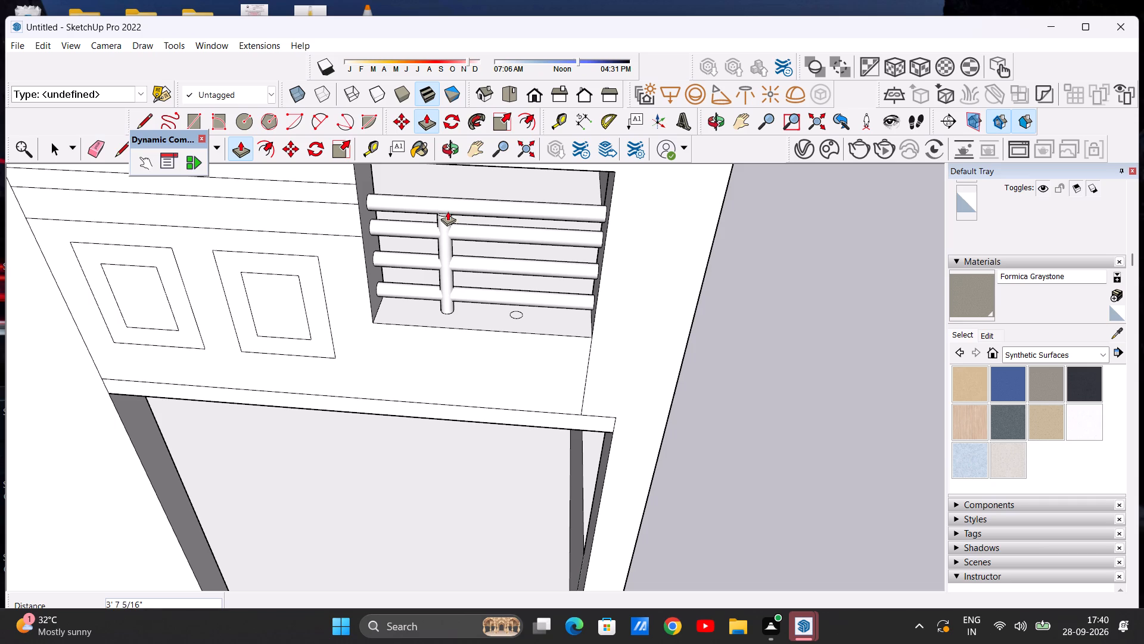
scroll(447, 209, "up", 10)
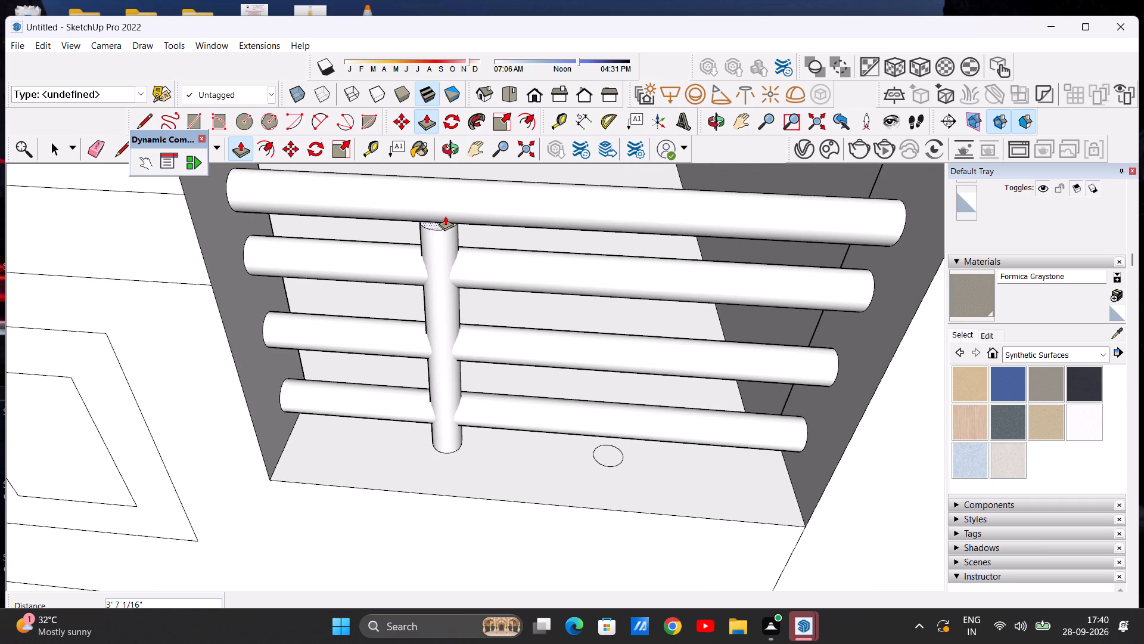
left_click(445, 213)
key("space")
Push/Pull the right sill circle upward about 3' 10 3/16" into a second round post ending at the top rail.
scroll(444, 219, "down", 5)
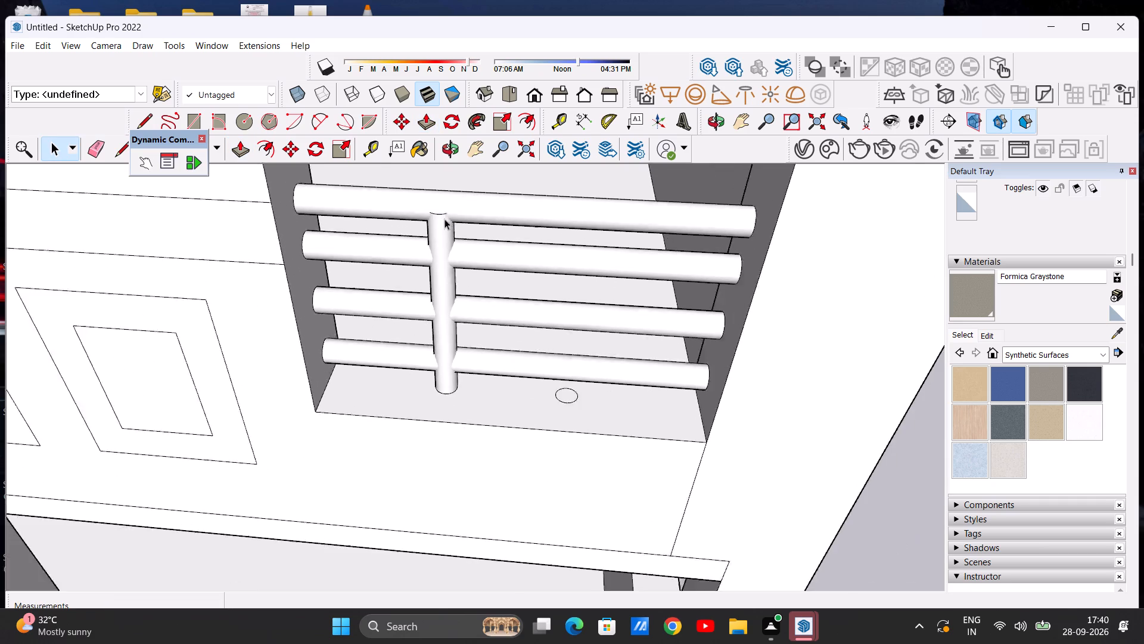
scroll(444, 219, "down", 3)
middle_click_drag(466, 320, 503, 222)
scroll(438, 253, "down", 12)
scroll(447, 249, "up", 13)
middle_click_drag(434, 333, 455, 451)
scroll(465, 385, "up", 6)
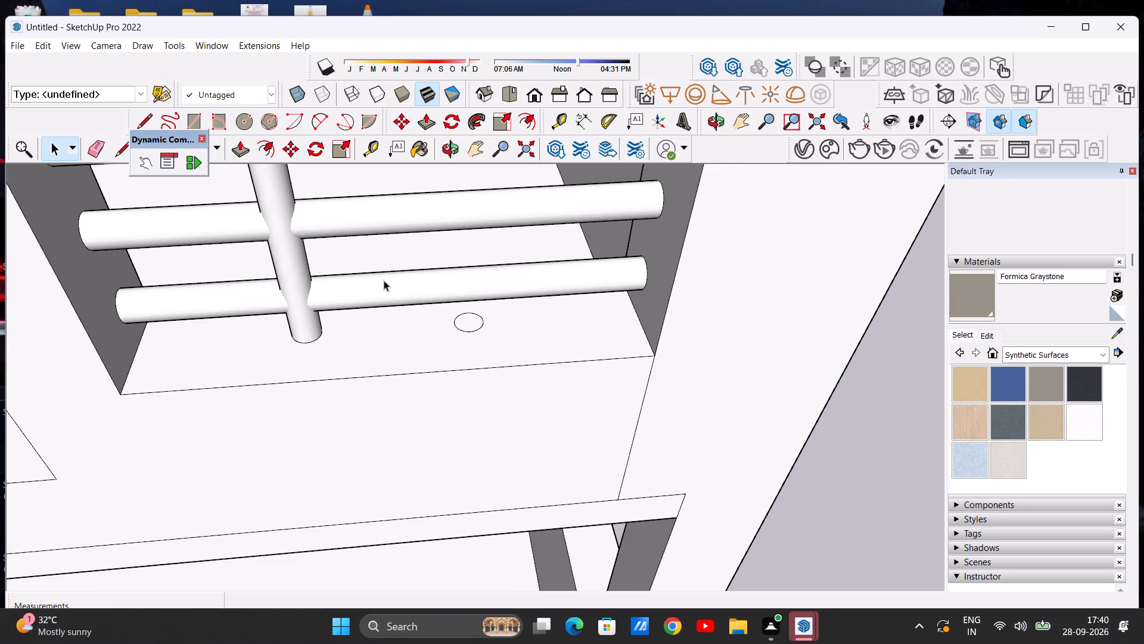
left_click(236, 140)
scroll(467, 313, "up", 9)
left_click(456, 331)
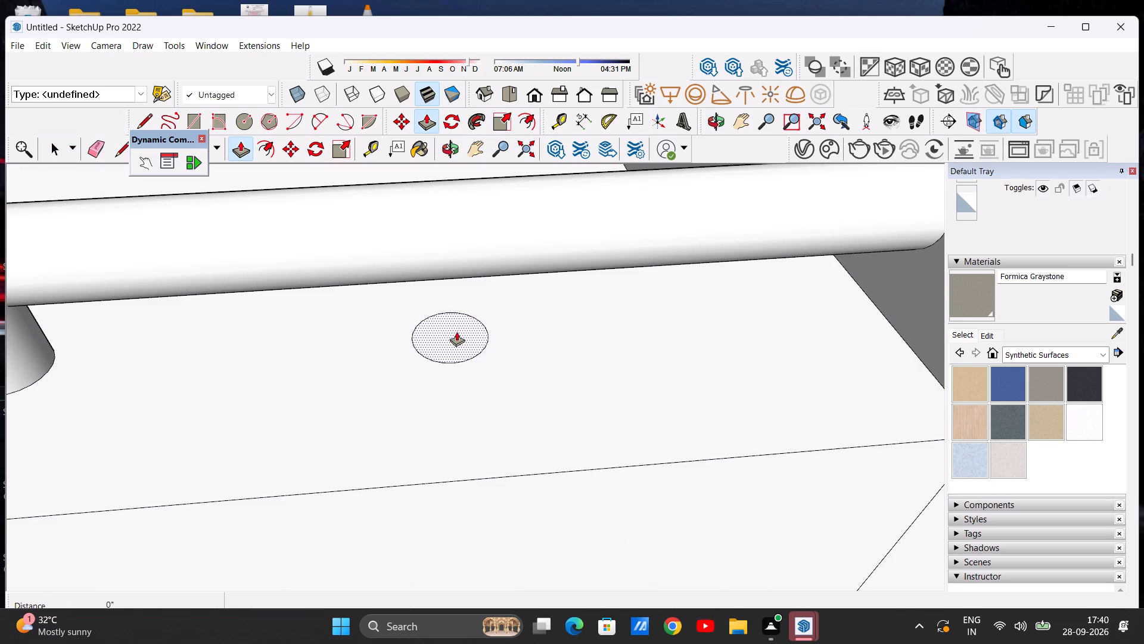
scroll(451, 281, "down", 19)
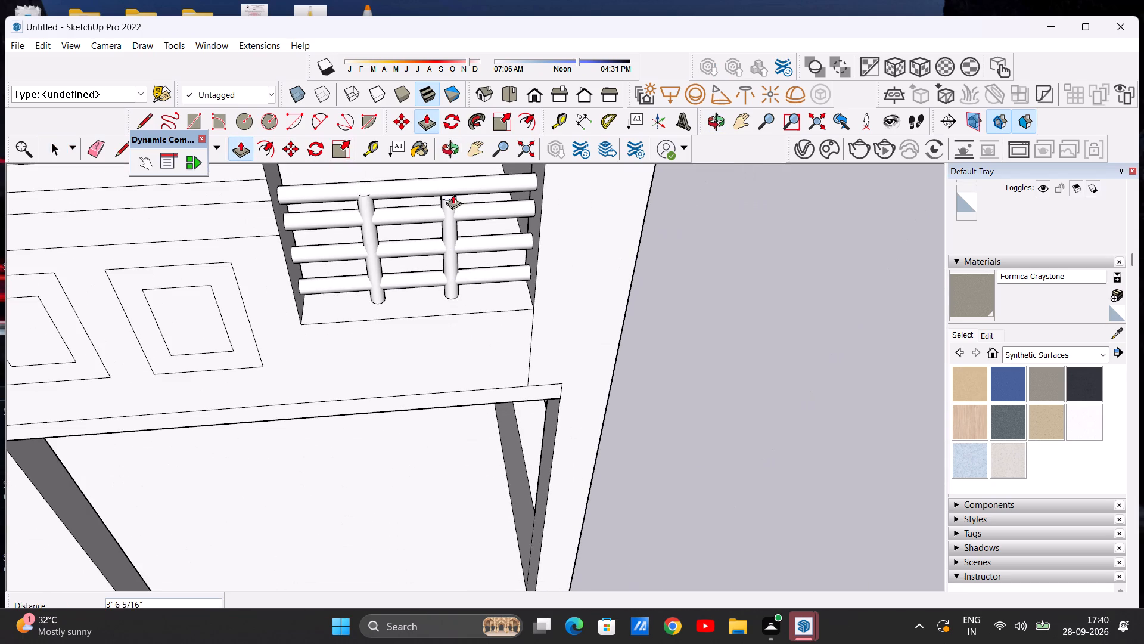
left_click(447, 185)
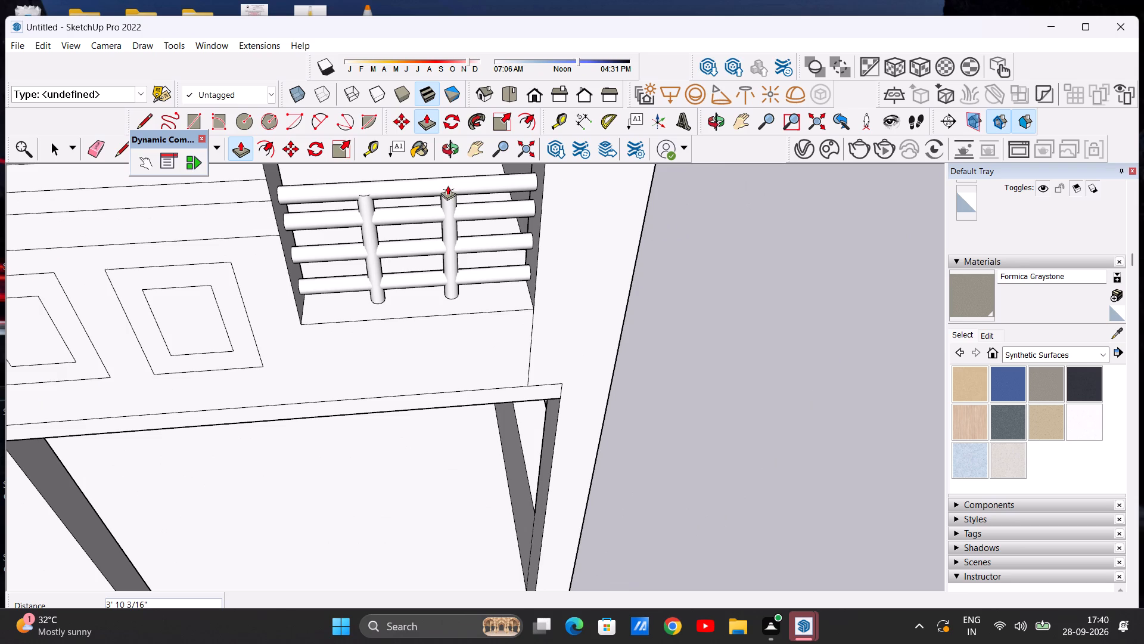
key("space")
Examine the railing in the upper opening and the building's whole front from several angles and distances.
scroll(444, 236, "down", 10)
middle_click_drag(438, 377, 394, 236)
scroll(439, 203, "up", 7)
scroll(416, 249, "down", 5)
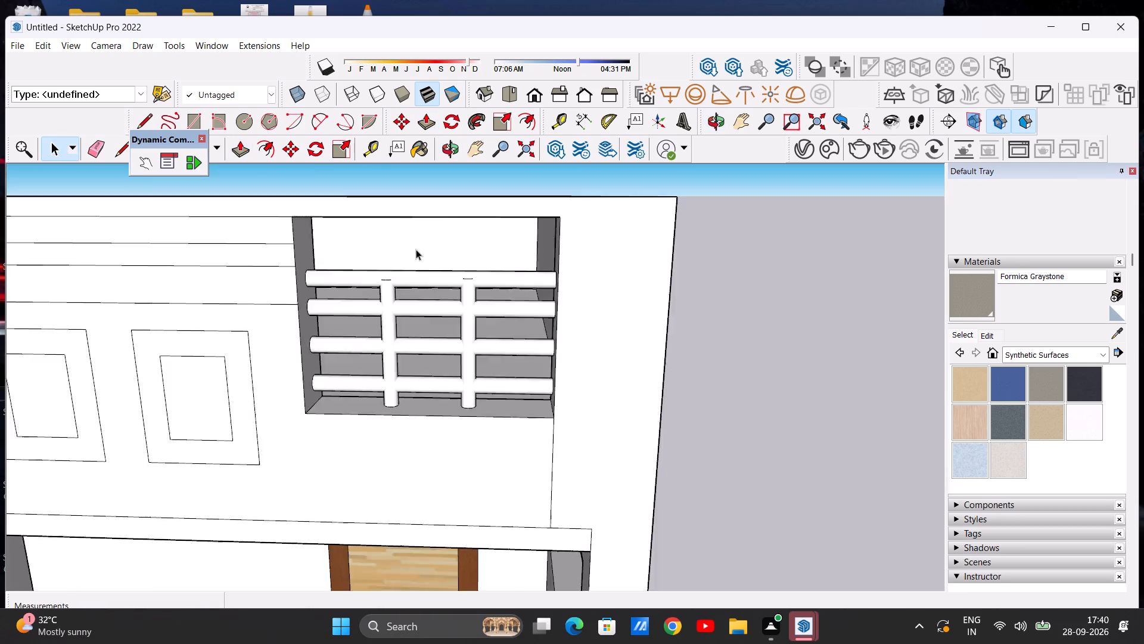
middle_click_drag(419, 302, 419, 259)
scroll(397, 259, "up", 6)
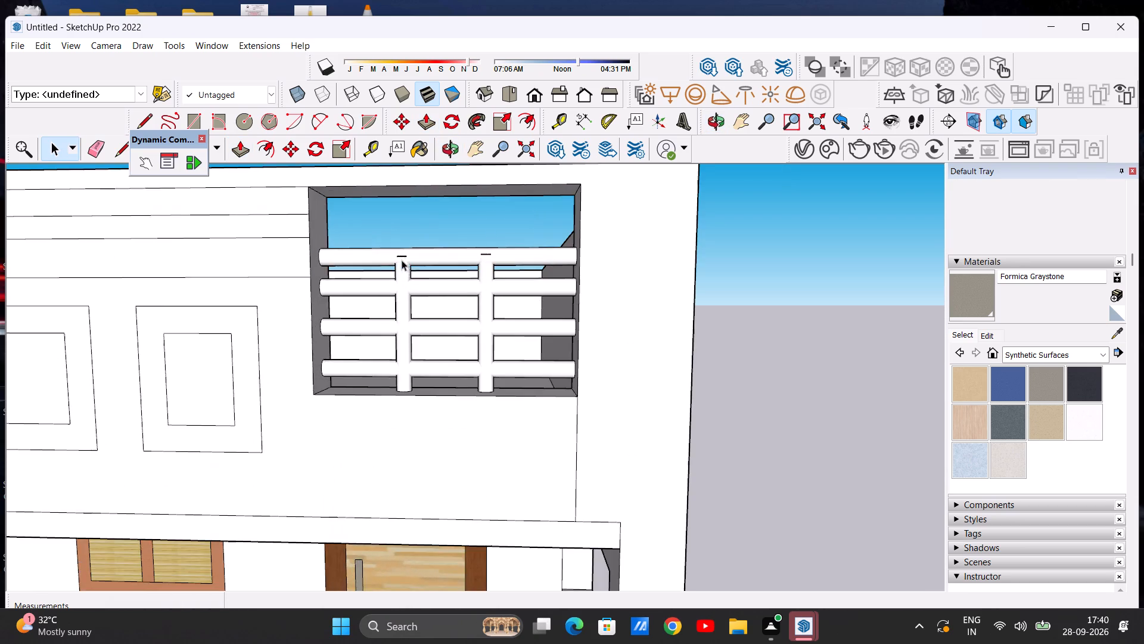
scroll(406, 330, "down", 11)
middle_click_drag(412, 310, 408, 376)
scroll(405, 345, "up", 7)
middle_click_drag(409, 407, 462, 334)
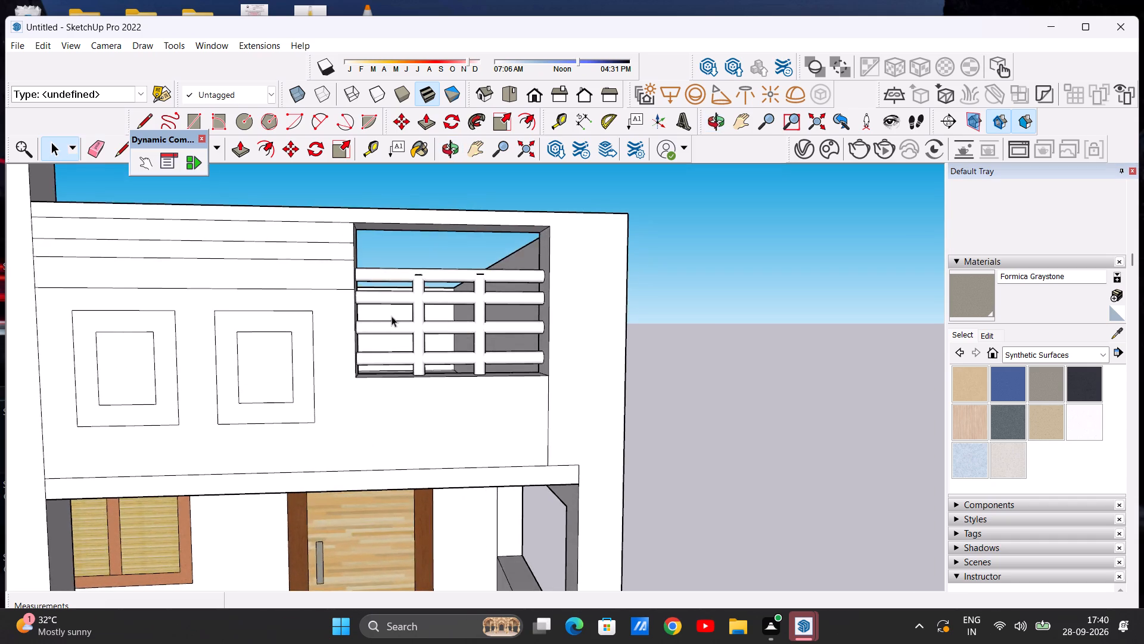
scroll(388, 322, "down", 10)
scroll(449, 325, "down", 2)
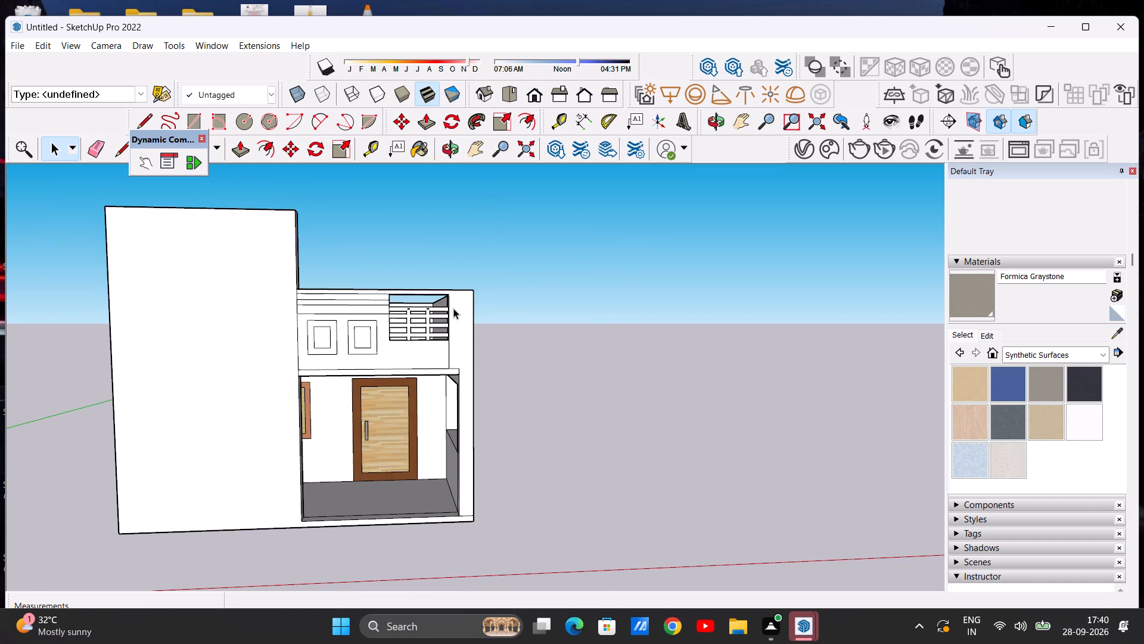
scroll(453, 308, "up", 5)
scroll(453, 308, "down", 5)
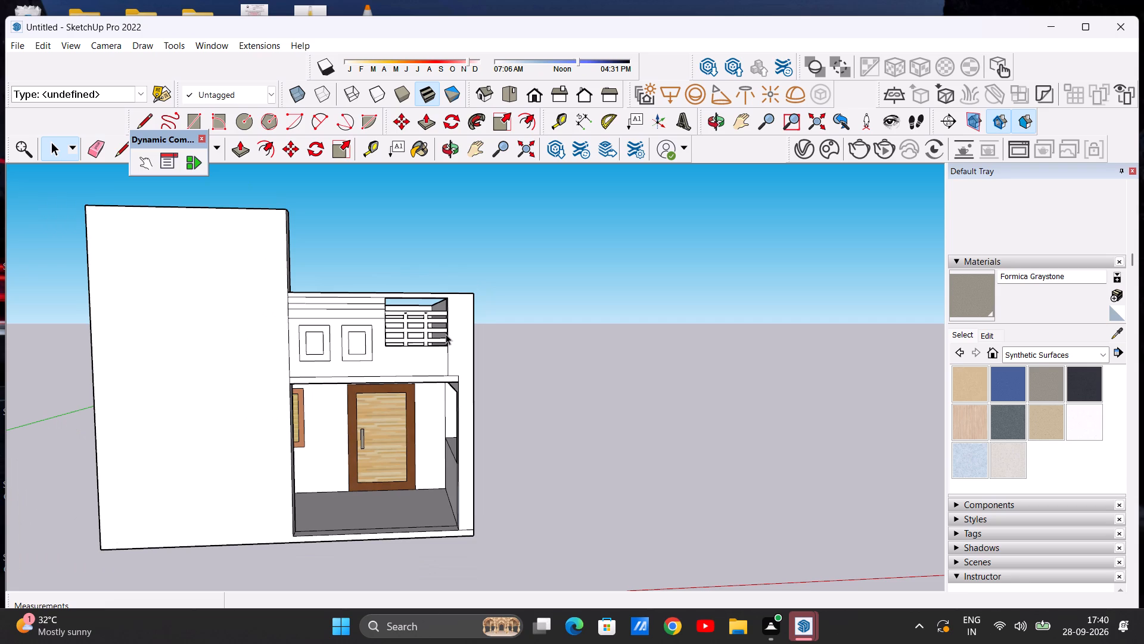
scroll(446, 334, "down", 3)
middle_click_drag(440, 339, 372, 404)
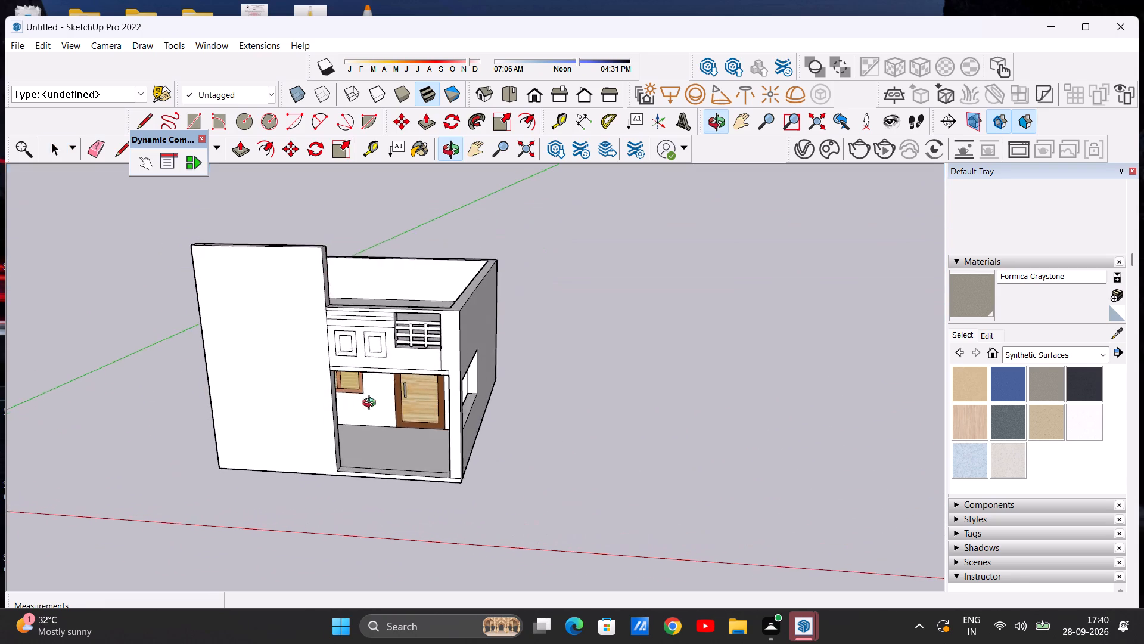
middle_click_drag(372, 404, 372, 405)
scroll(377, 329, "up", 4)
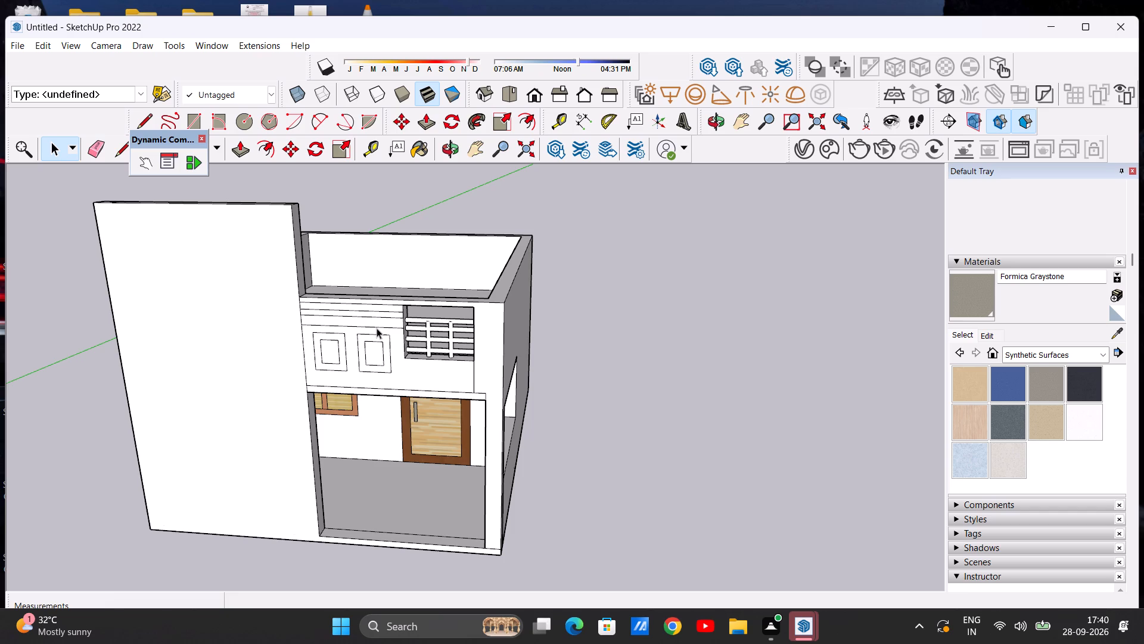
scroll(409, 323, "down", 4)
middle_click_drag(348, 400, 369, 324)
scroll(369, 321, "up", 10)
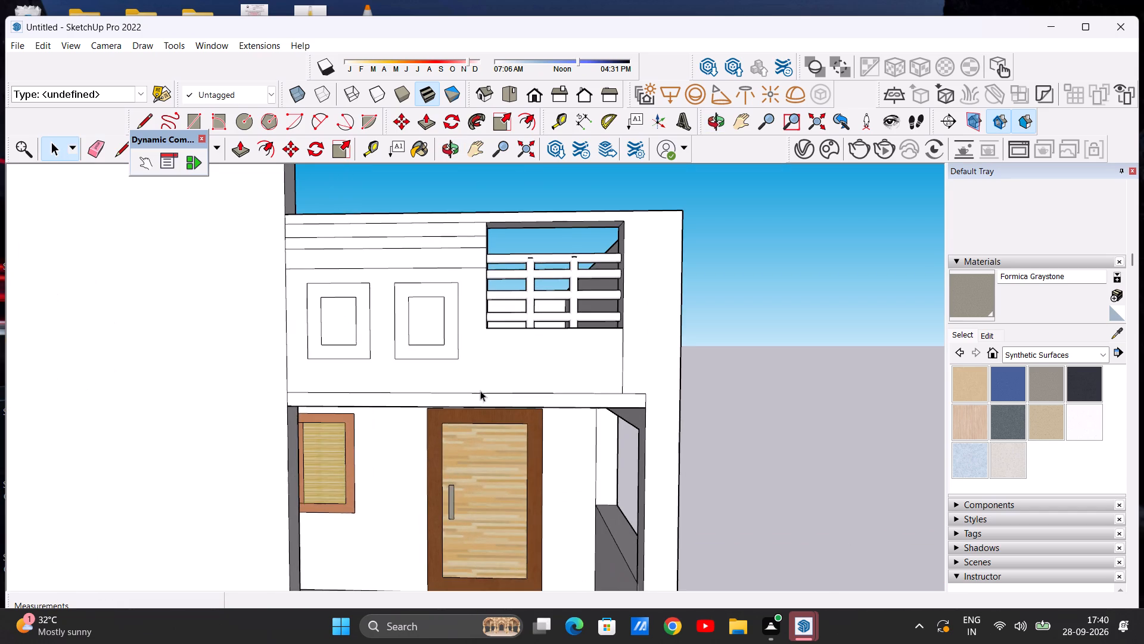
scroll(472, 346, "down", 4)
middle_click_drag(457, 289, 348, 364)
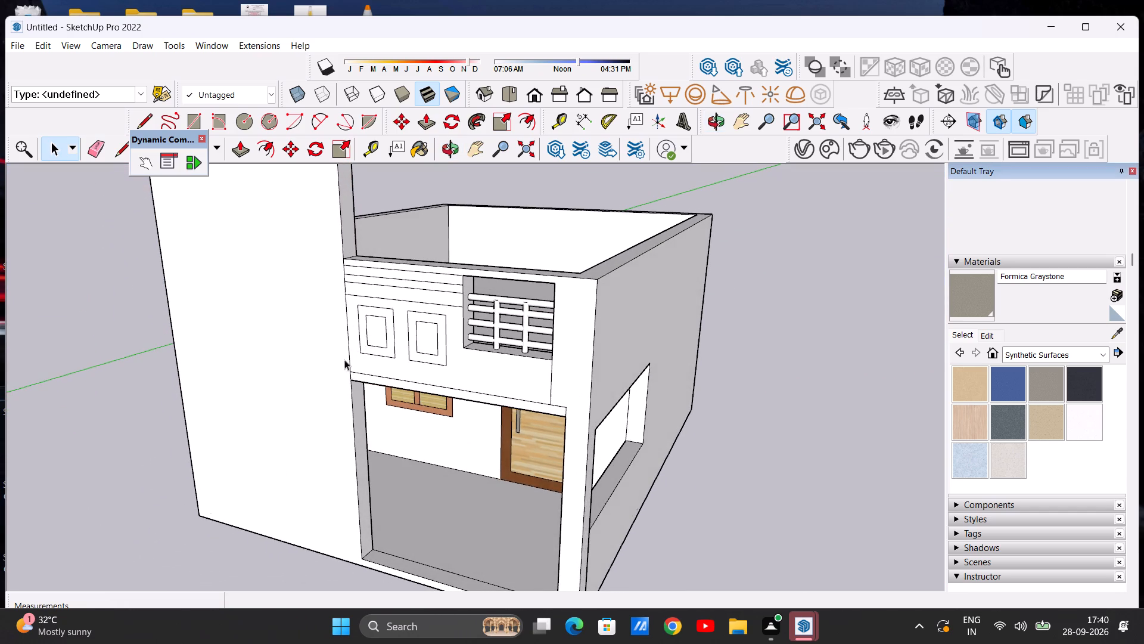
scroll(455, 286, "up", 6)
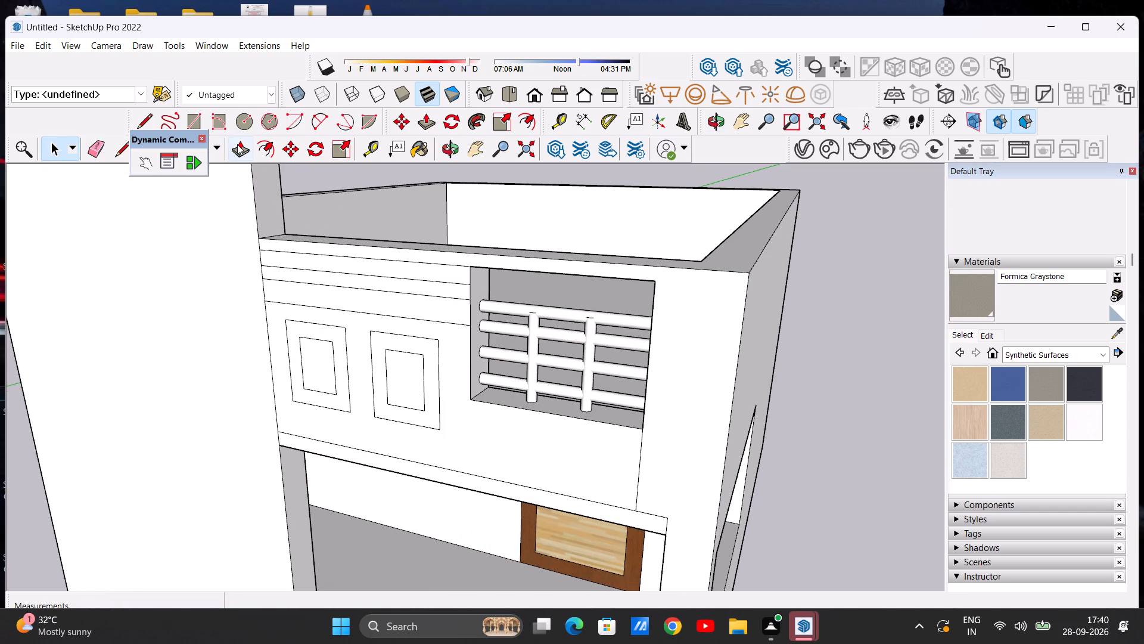
Push/Pull the second horizontal band from the top of the upper front outward about 8 3/16".
left_click(237, 144)
scroll(439, 280, "up", 3)
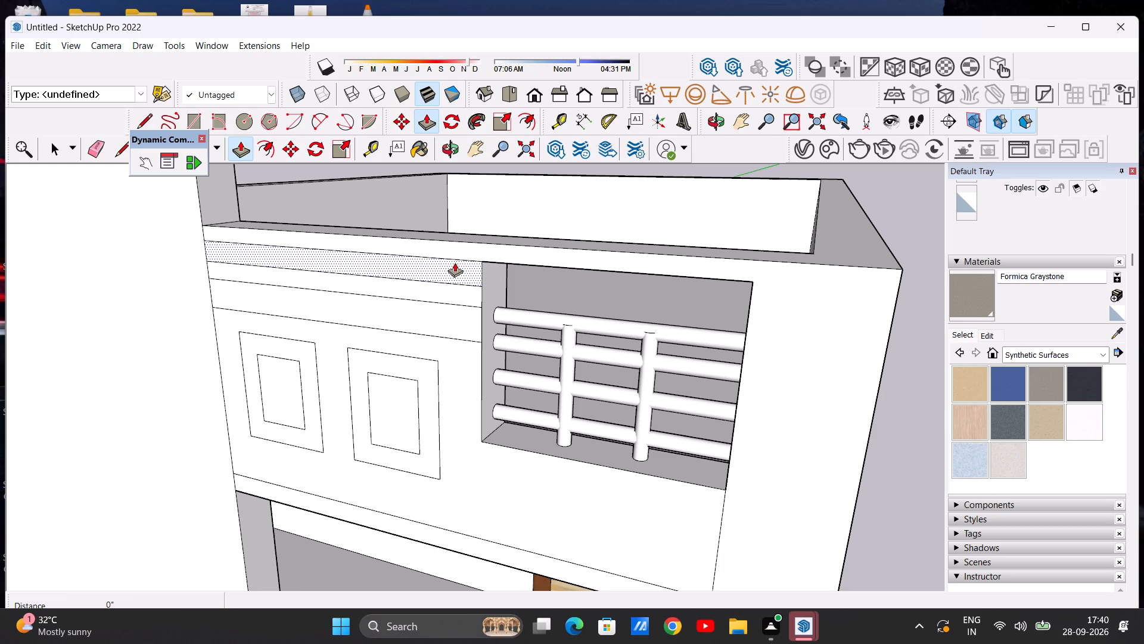
left_click(455, 262)
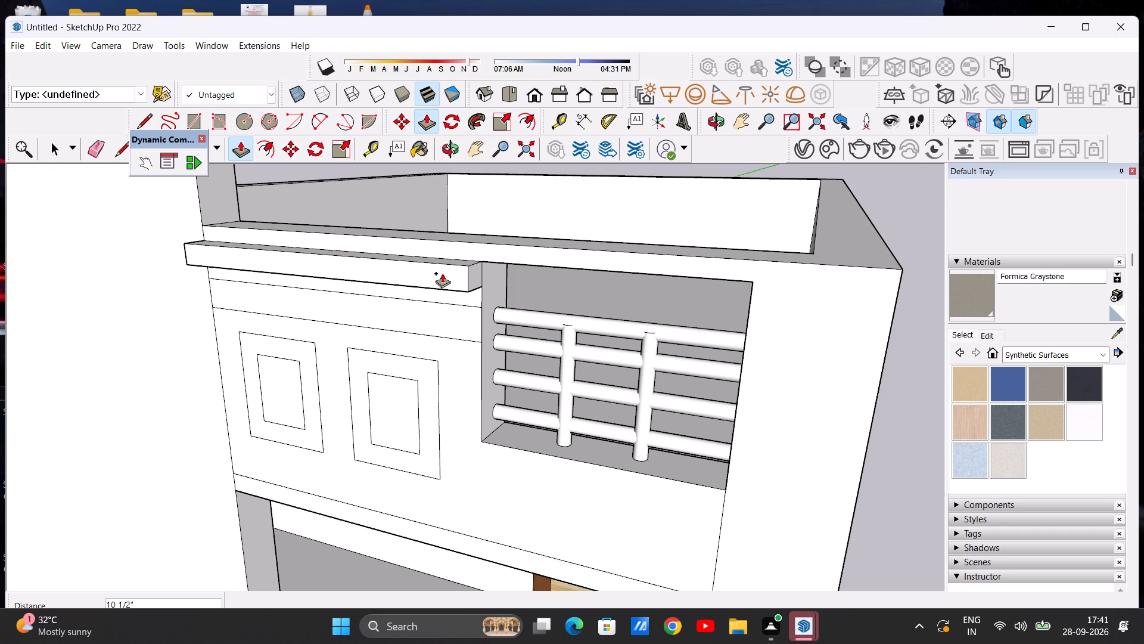
left_click(444, 270)
Push/Pull the narrow band directly below the projecting one outward 8 3/16", flush with its front face.
middle_click_drag(467, 317, 356, 335)
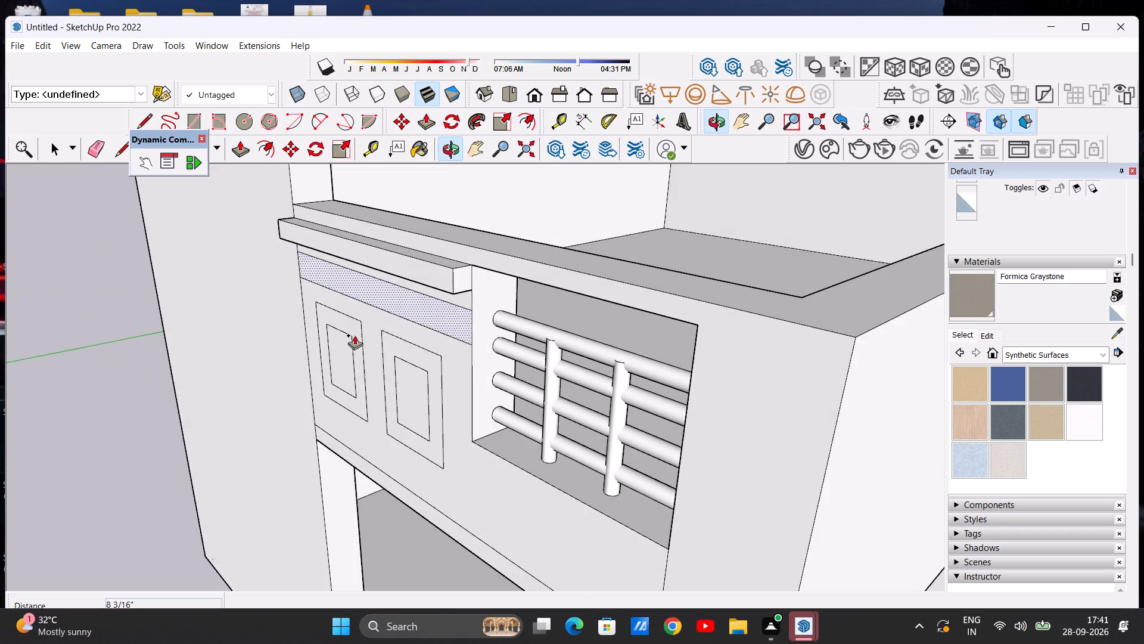
scroll(460, 300, "up", 6)
left_click(464, 292)
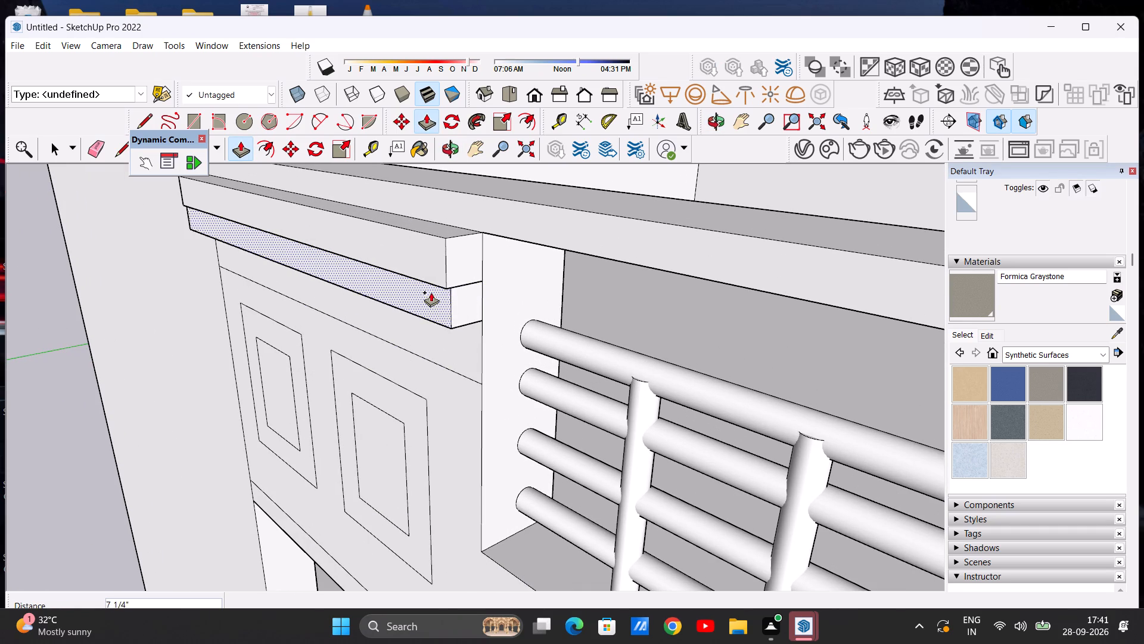
left_click(445, 286)
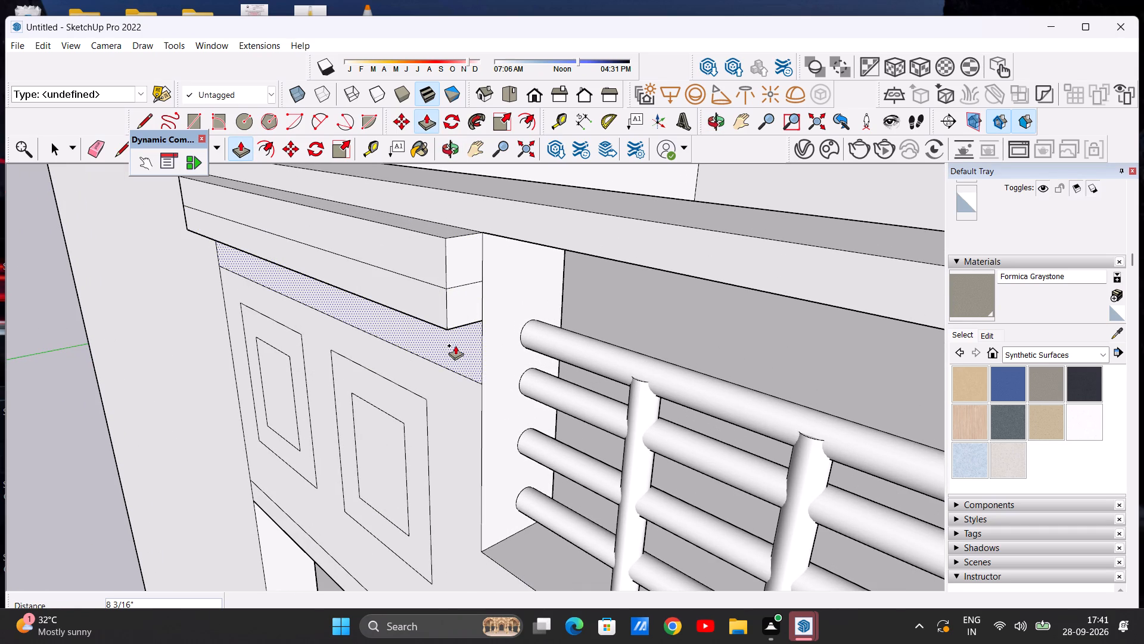
Push/Pull the narrow band beneath the two projecting ones on the upper front outward about 1' 3 5/8".
left_click(455, 345)
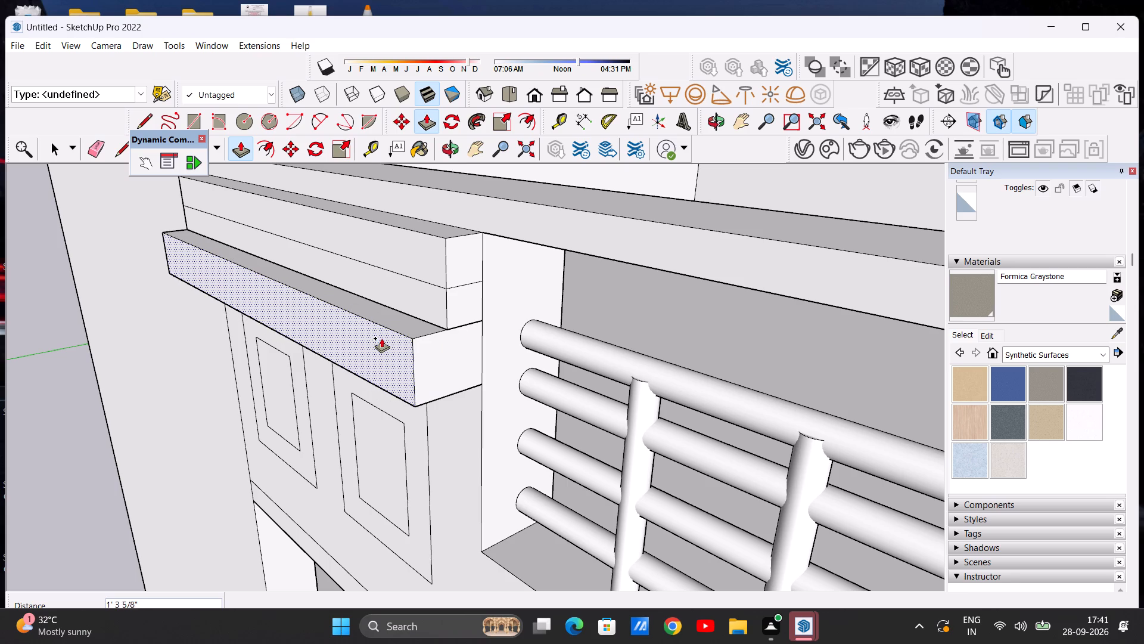
left_click(381, 336)
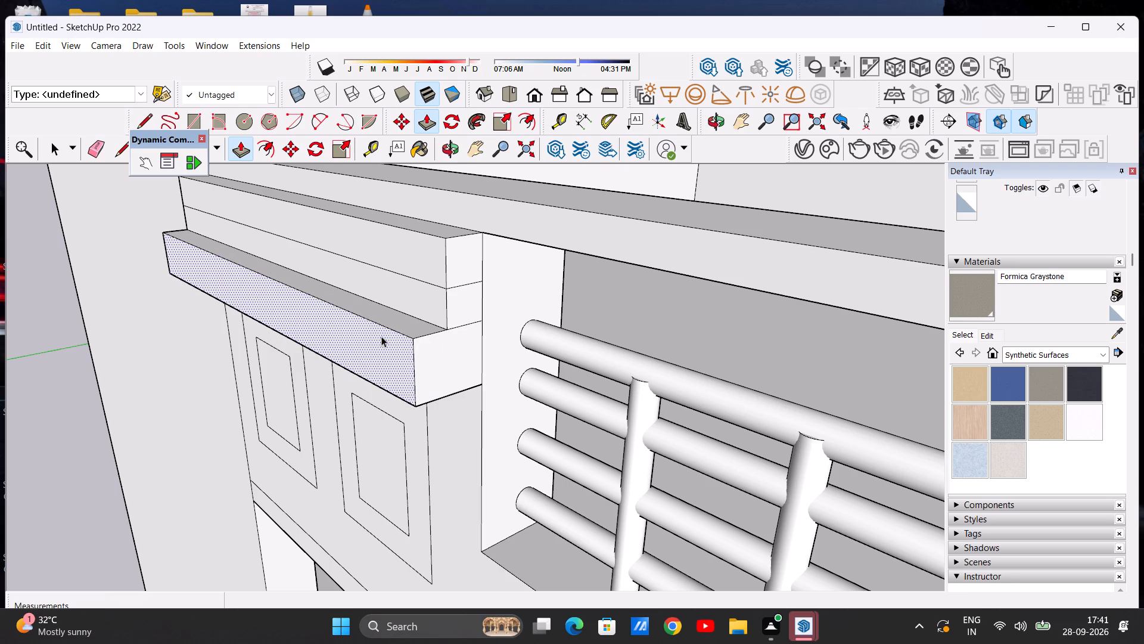
key("space")
Push/Pull the left end face of the lowest projecting band about 6' 6 9/16" sideways across the front of the tall wall.
scroll(437, 298, "down", 6)
middle_click_drag(274, 369, 769, 350)
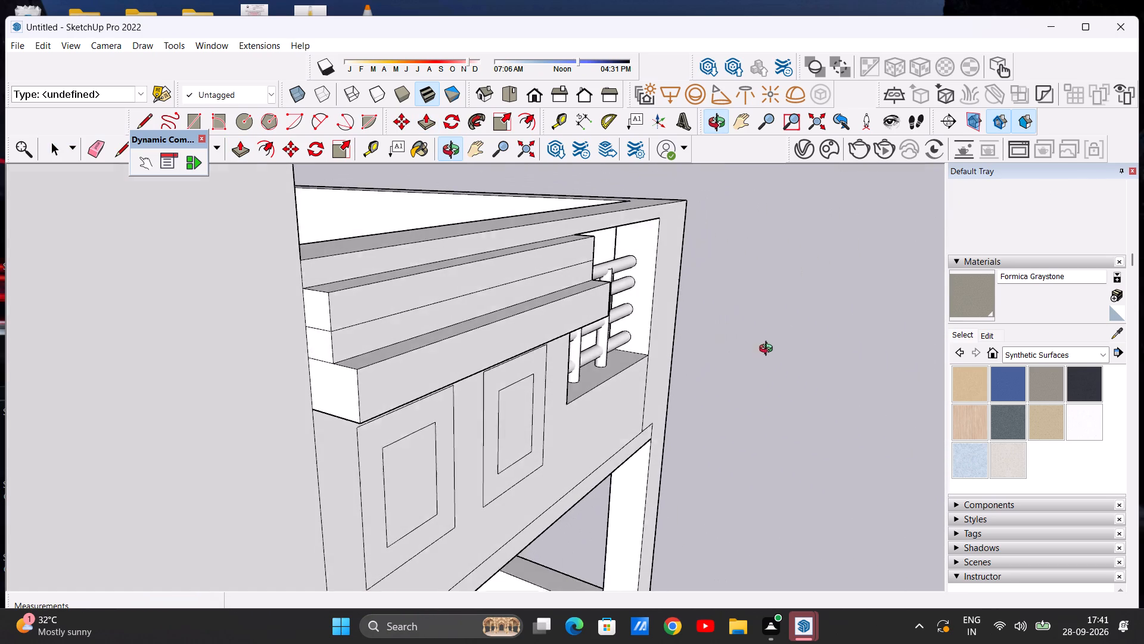
middle_click_drag(769, 350, 769, 350)
scroll(321, 349, "down", 5)
scroll(336, 351, "up", 2)
middle_click_drag(336, 351, 316, 375)
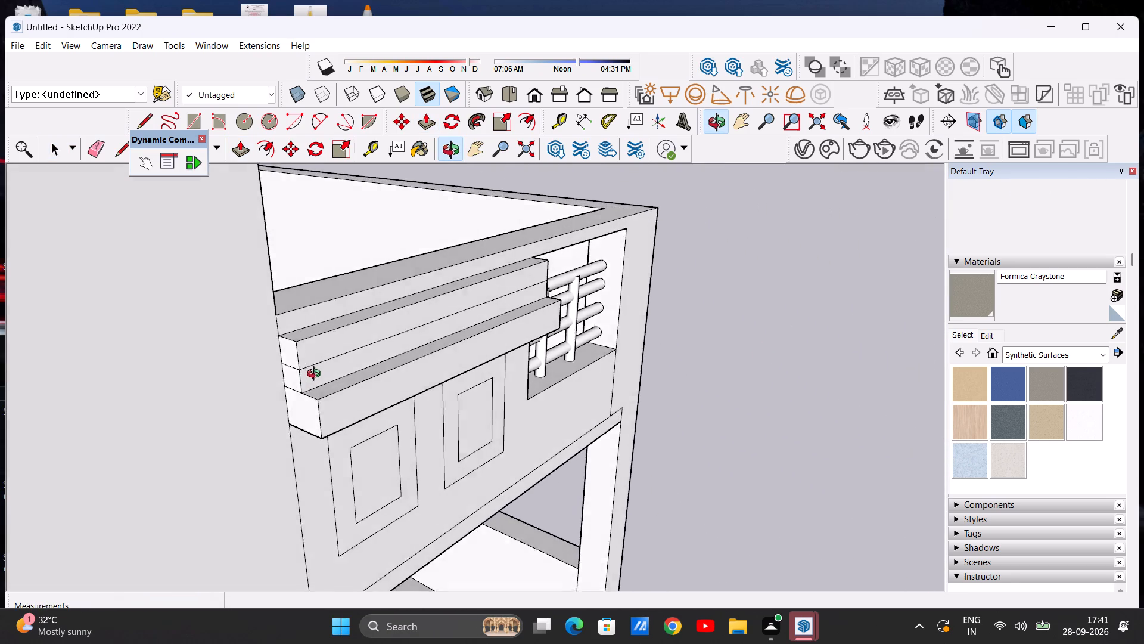
middle_click_drag(316, 375, 272, 371)
scroll(300, 348, "down", 3)
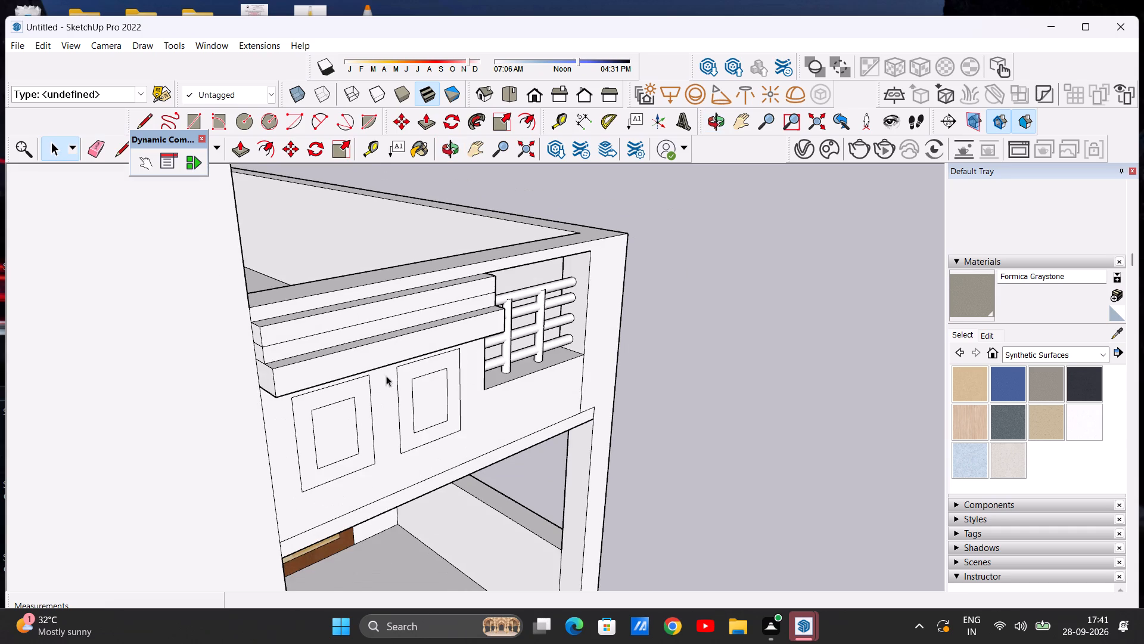
middle_click_drag(386, 376, 328, 357)
scroll(332, 357, "down", 13)
scroll(310, 352, "up", 7)
left_click(240, 149)
middle_click_drag(232, 378, 246, 378)
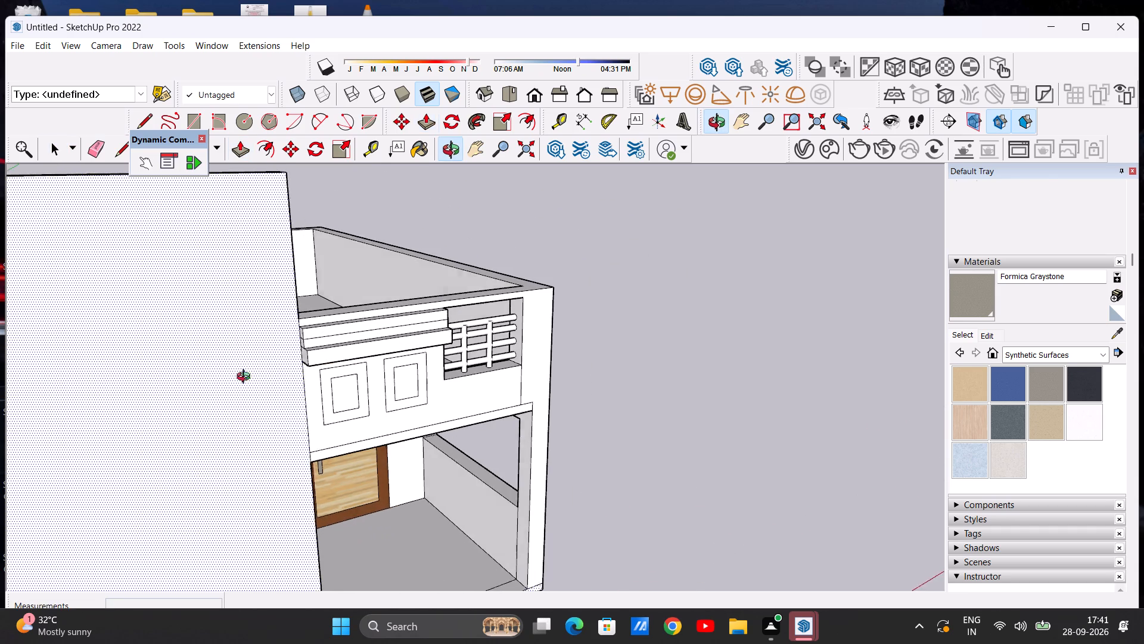
middle_click_drag(246, 378, 285, 373)
scroll(324, 353, "up", 3)
left_click(324, 353)
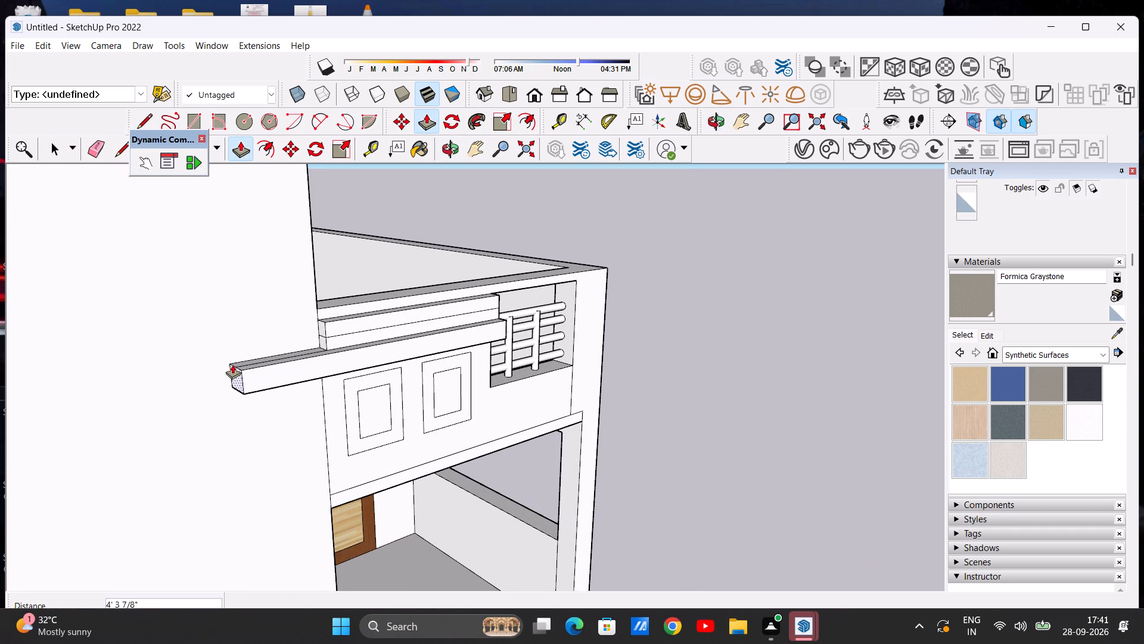
scroll(263, 352, "down", 9)
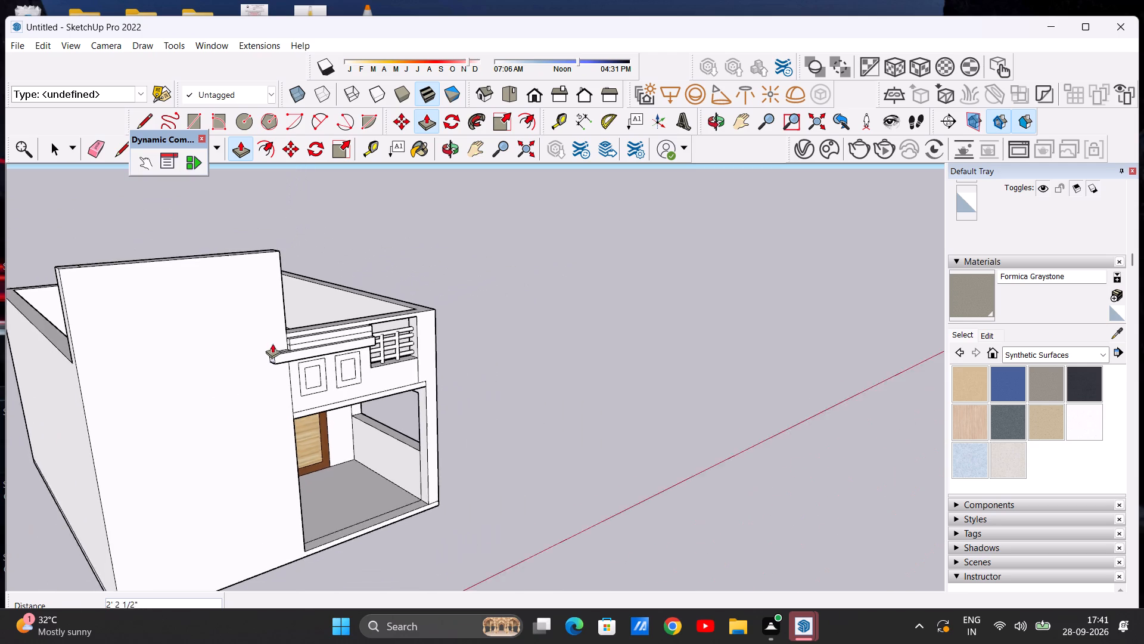
scroll(272, 343, "down", 4)
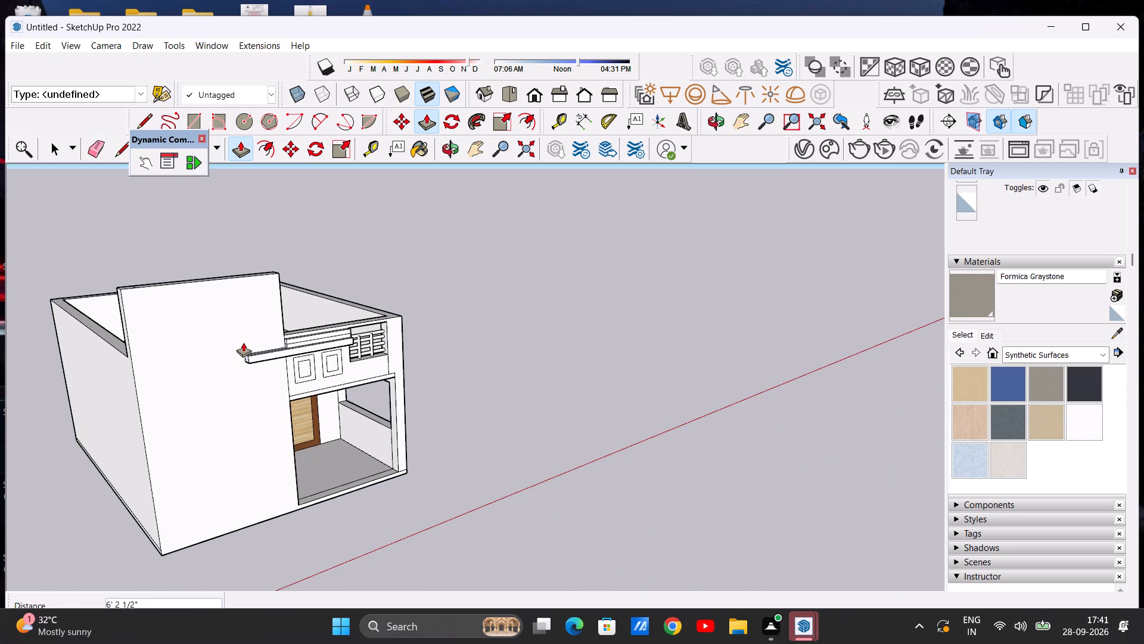
left_click(241, 342)
key("space")
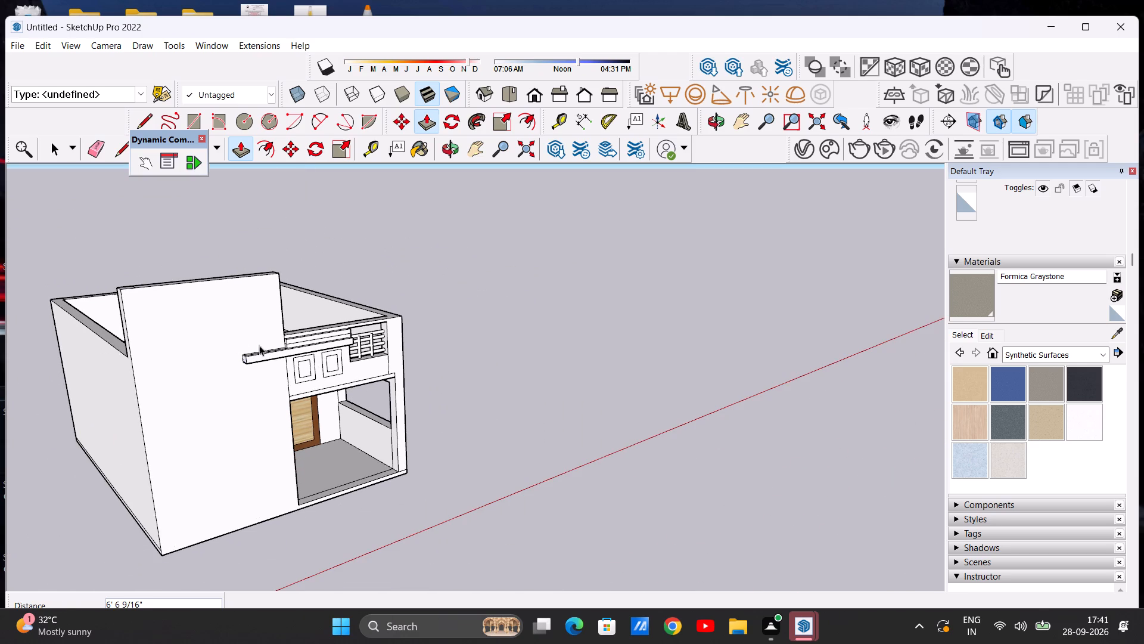
Examine the extended band against the tall wall and the whole front from several angles and distances.
middle_click_drag(353, 366, 210, 362)
scroll(210, 362, "down", 4)
scroll(272, 326, "up", 2)
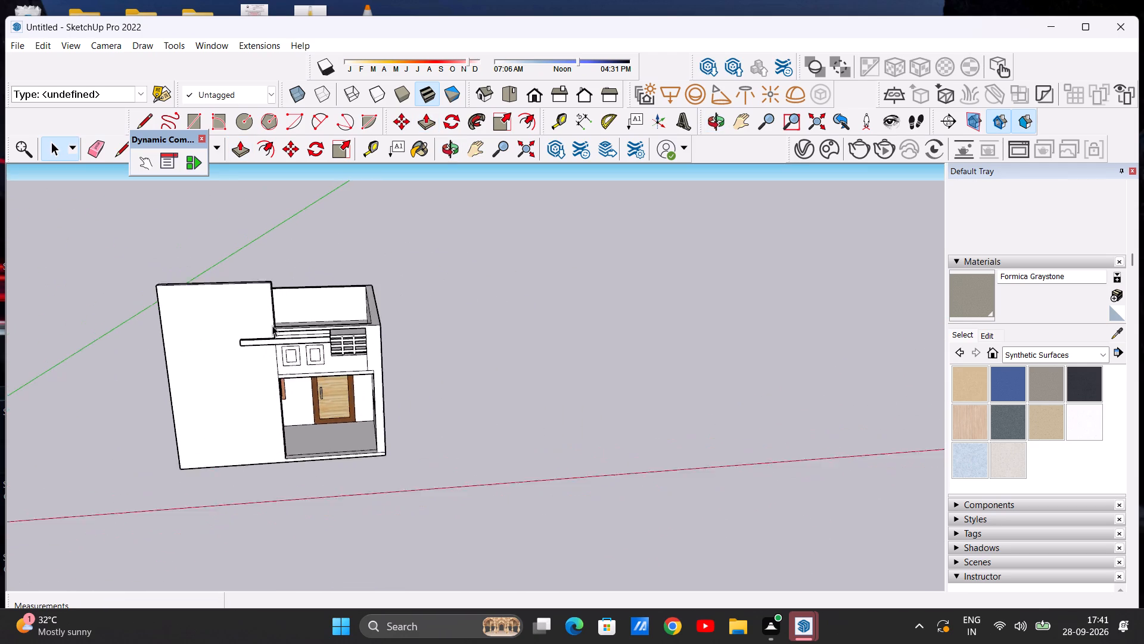
scroll(272, 326, "up", 2)
scroll(258, 343, "down", 4)
middle_click_drag(259, 414, 232, 402)
scroll(232, 403, "down", 7)
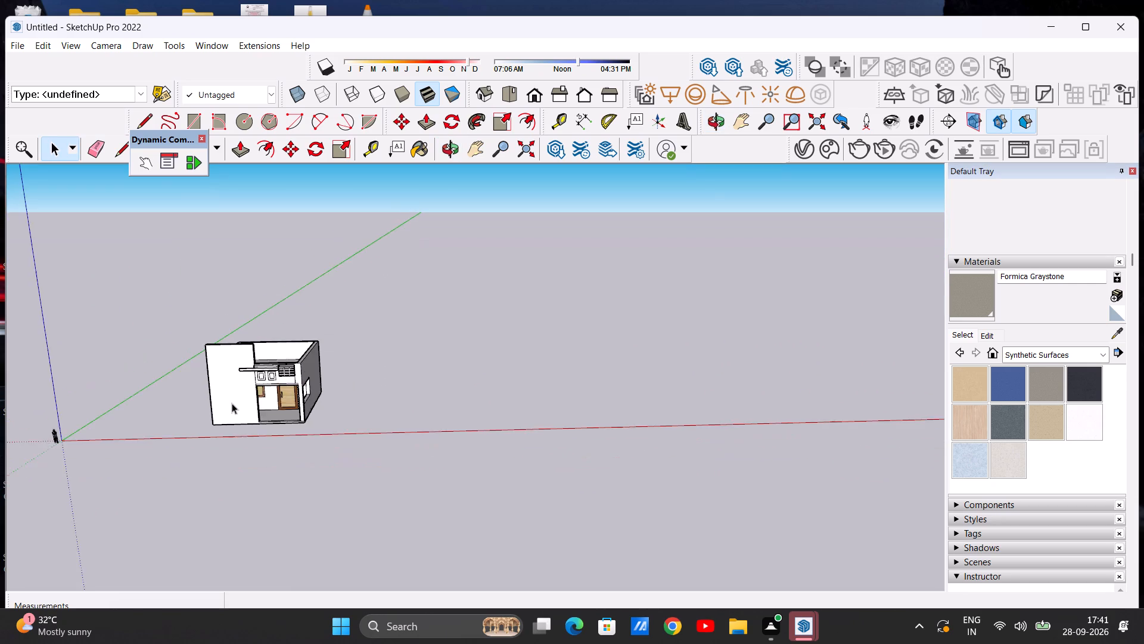
scroll(225, 395, "up", 10)
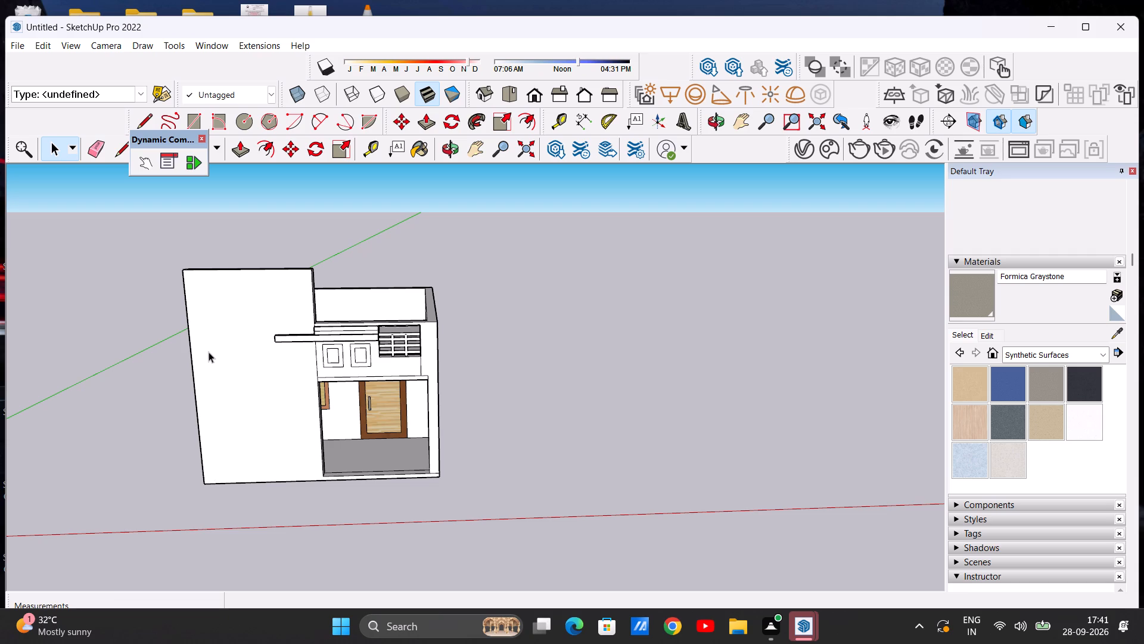
scroll(276, 359, "down", 7)
middle_click_drag(240, 396, 239, 394)
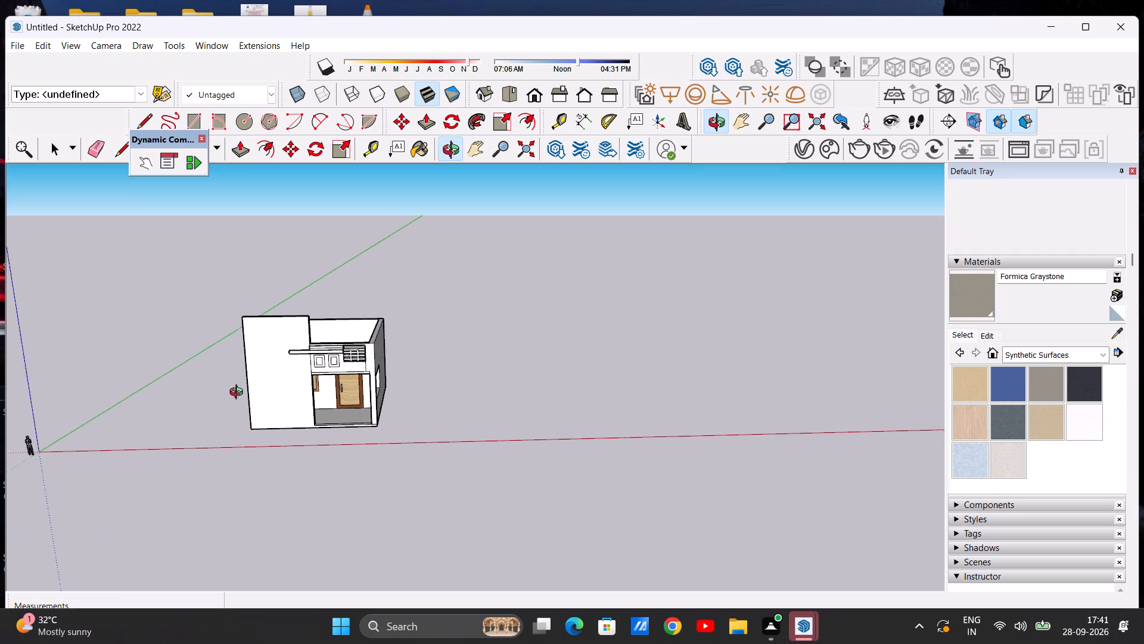
middle_click_drag(239, 394, 231, 364)
scroll(260, 357, "up", 7)
scroll(346, 345, "down", 2)
scroll(349, 361, "up", 4)
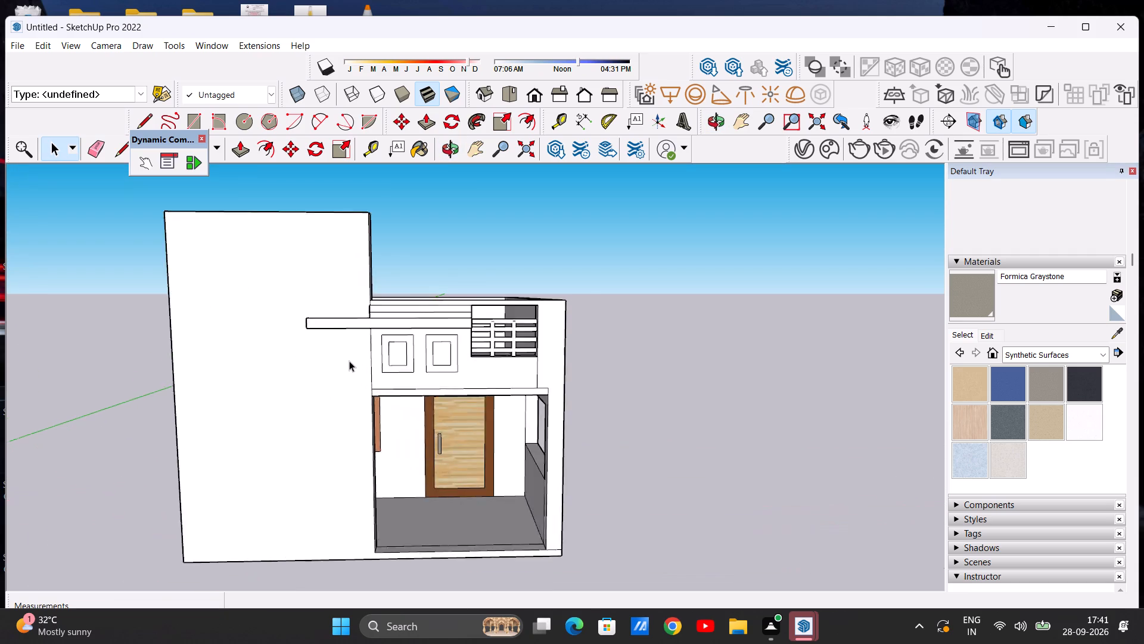
scroll(349, 361, "up", 8)
scroll(410, 351, "down", 8)
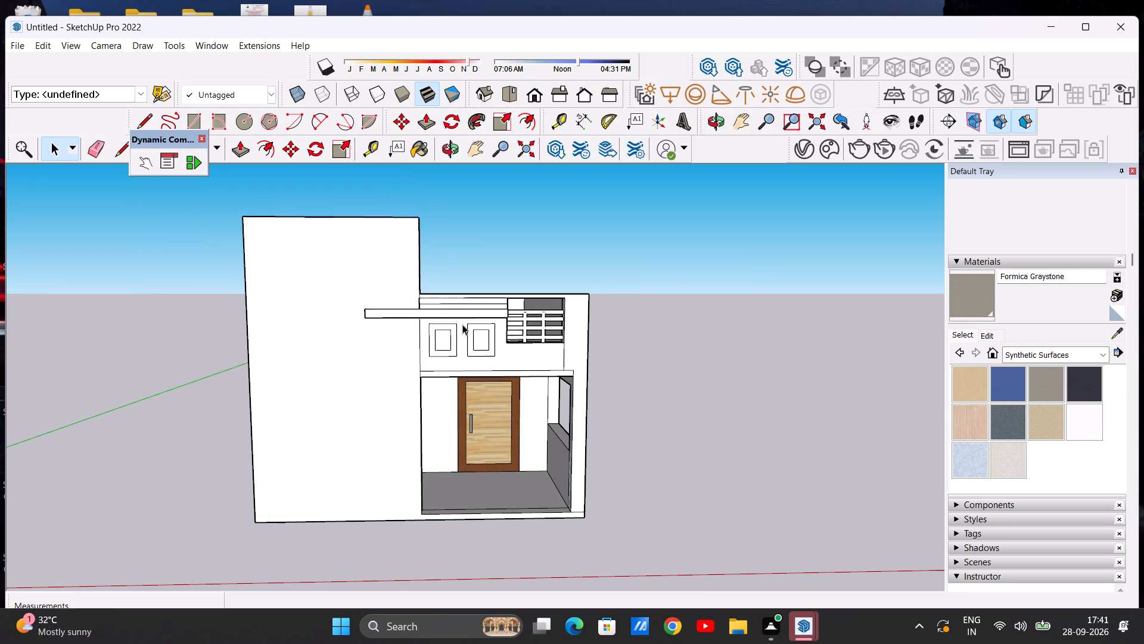
Push/Pull the borders of both rectangular wall panels below the bands outward 7 7/16" to form matching raised frames.
scroll(502, 321, "up", 4)
middle_click_drag(523, 335, 359, 364)
scroll(415, 324, "up", 6)
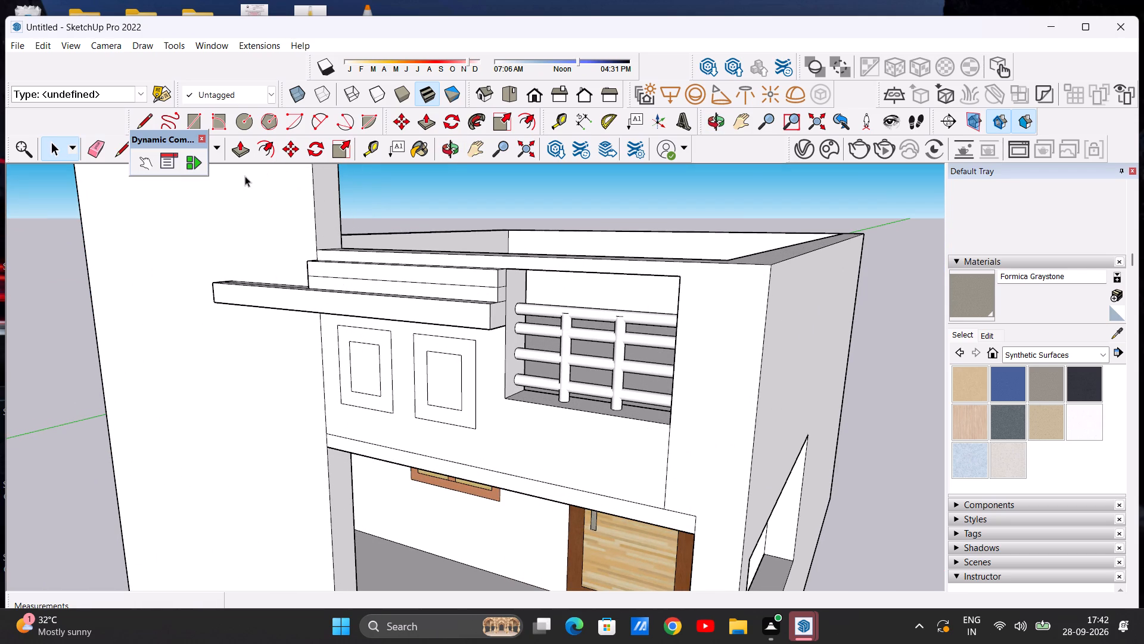
left_click(237, 143)
scroll(457, 345, "up", 4)
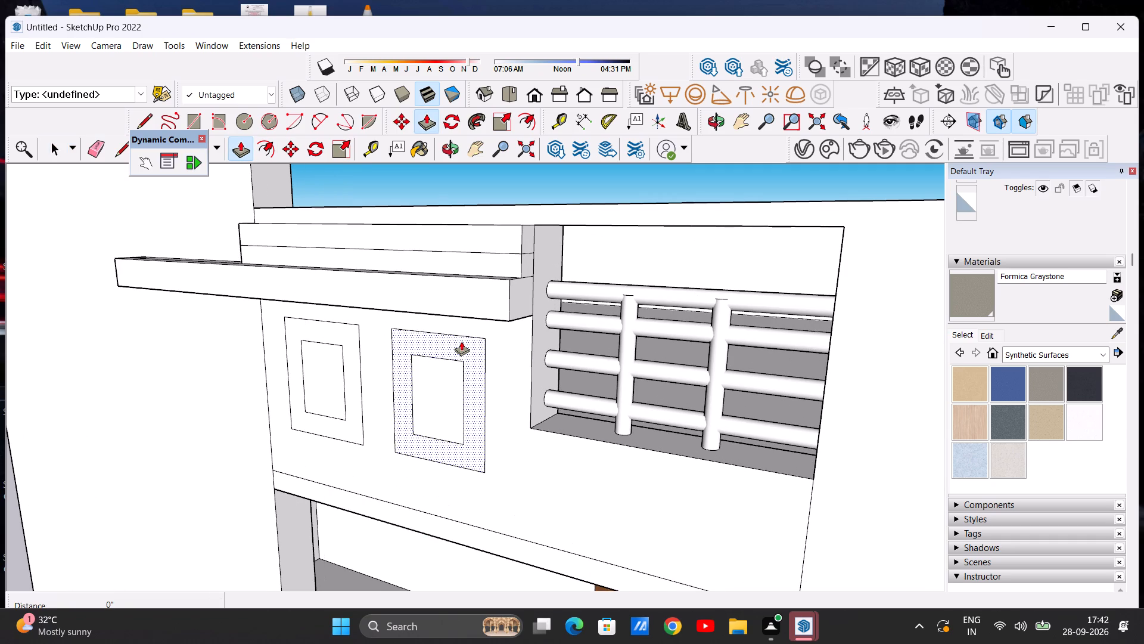
left_click(461, 341)
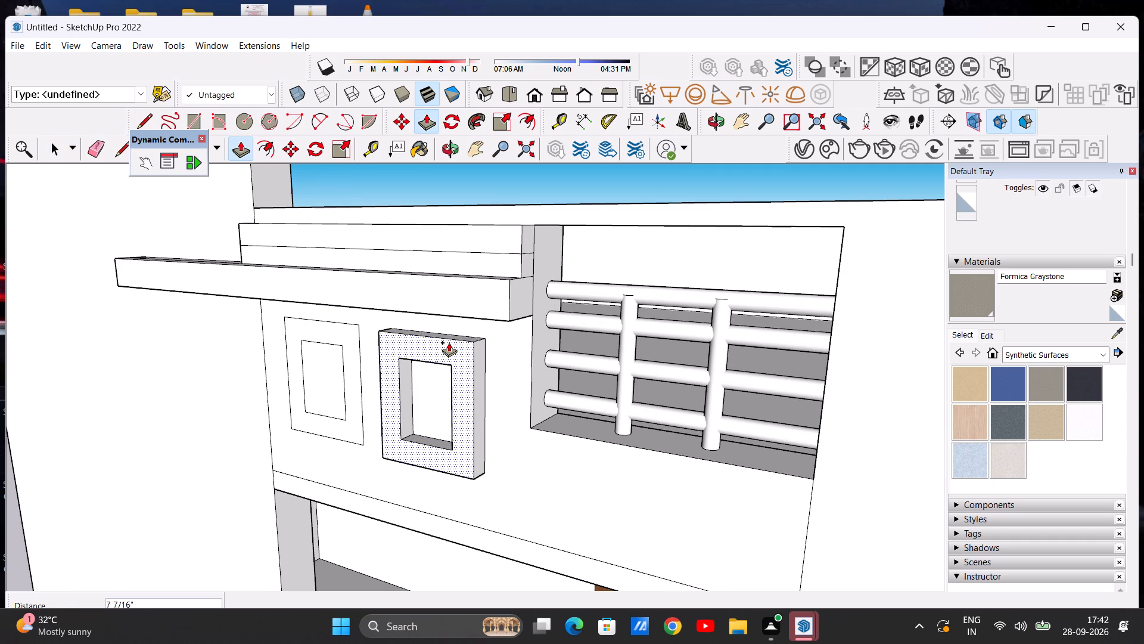
left_click(449, 342)
left_click(353, 328)
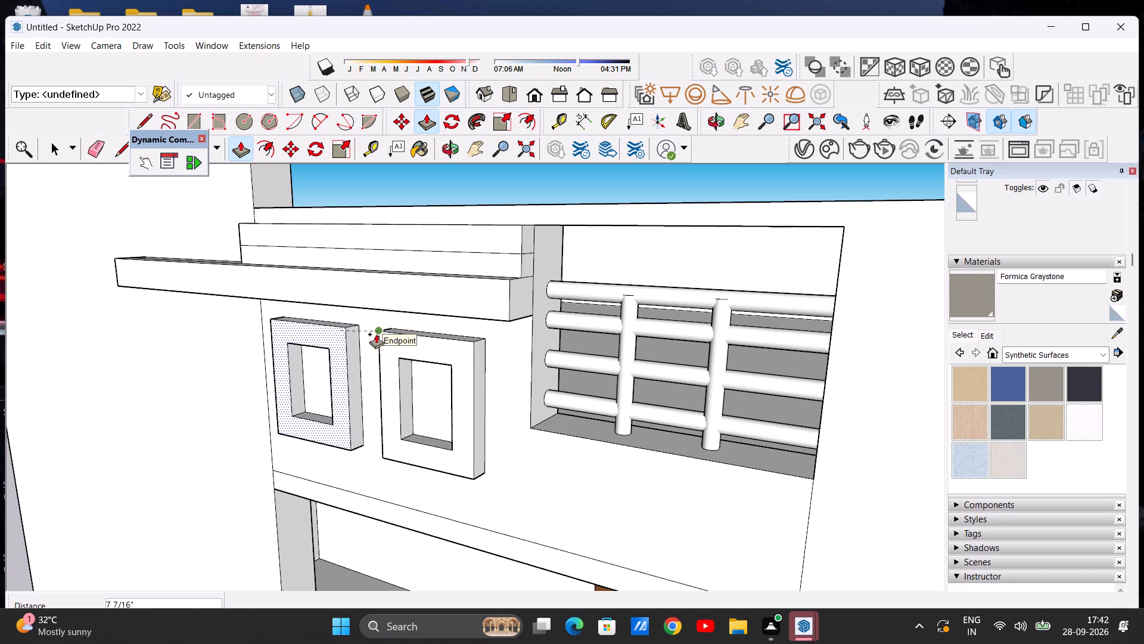
left_click(376, 334)
key("space")
Examine the raised panel frames and the building's front from several angles and distances.
scroll(549, 302, "down", 8)
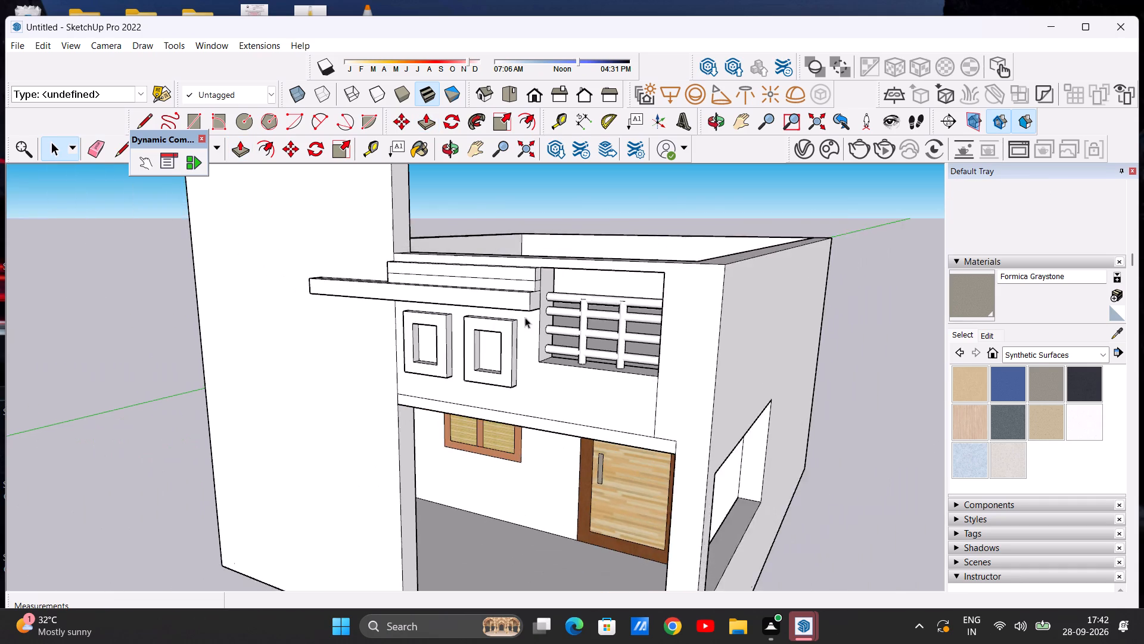
scroll(391, 434, "up", 2)
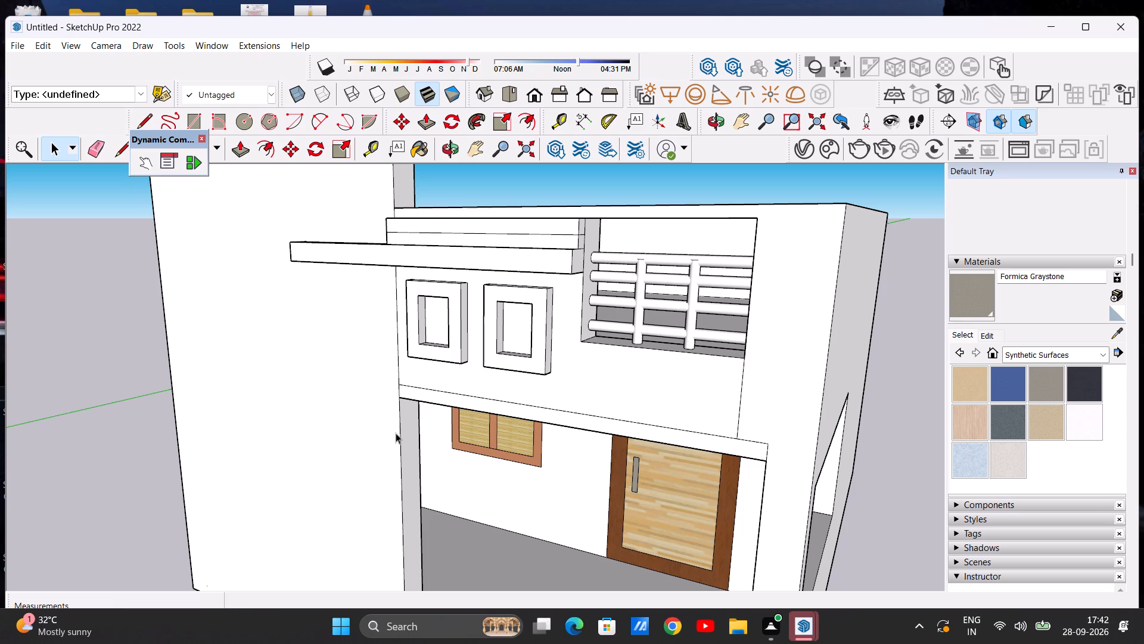
scroll(424, 427, "down", 4)
scroll(575, 383, "down", 2)
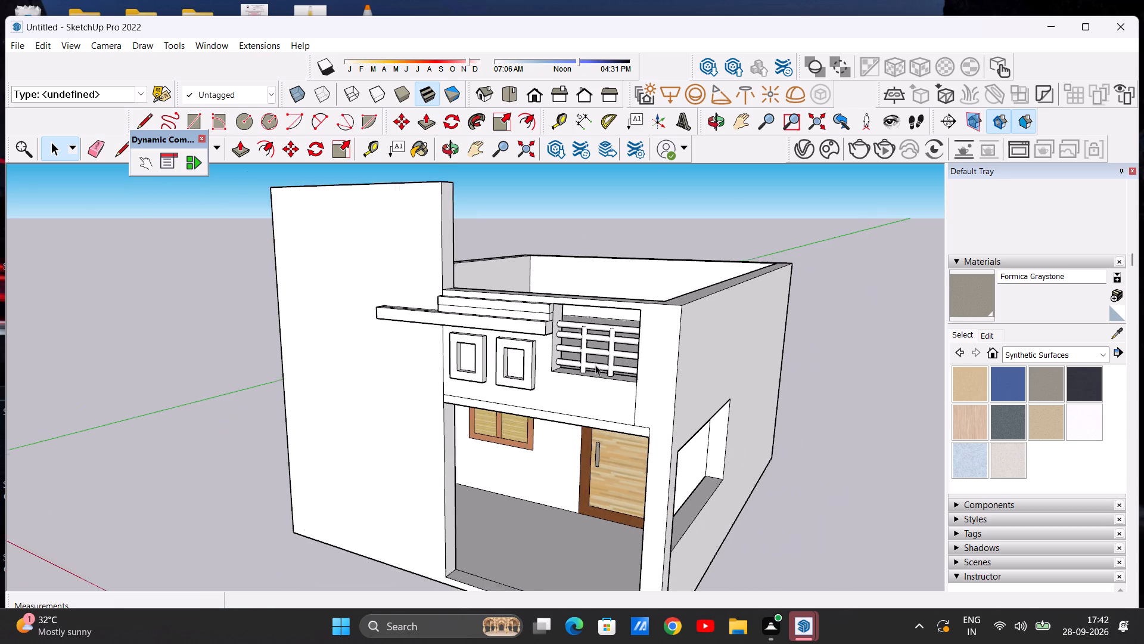
scroll(595, 365, "down", 4)
scroll(500, 369, "up", 8)
middle_click_drag(600, 417, 705, 376)
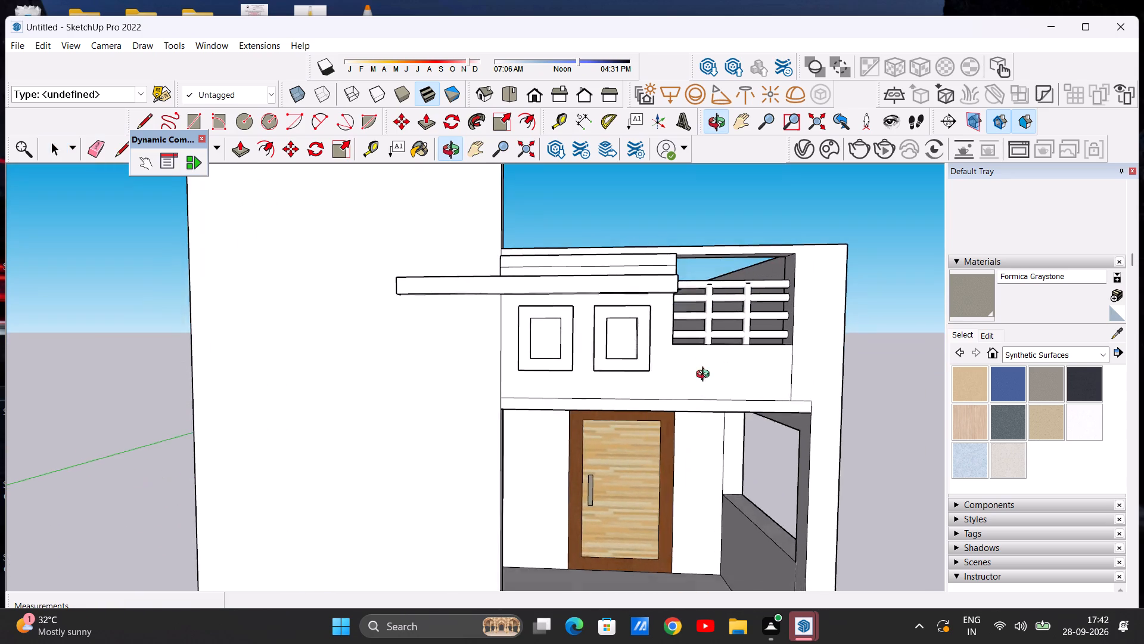
middle_click_drag(705, 376, 690, 378)
middle_click(627, 380)
scroll(626, 382, "down", 5)
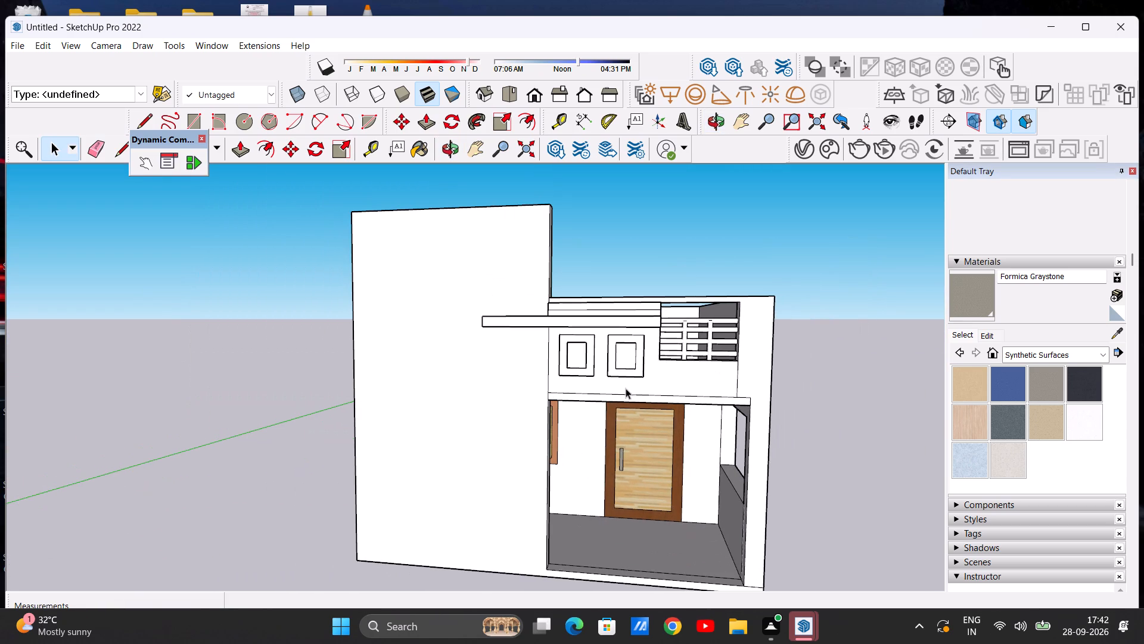
Draw a line about 3' 1/8" long from the railed opening's top right corner to the front wall's outer edge.
scroll(789, 369, "up", 6)
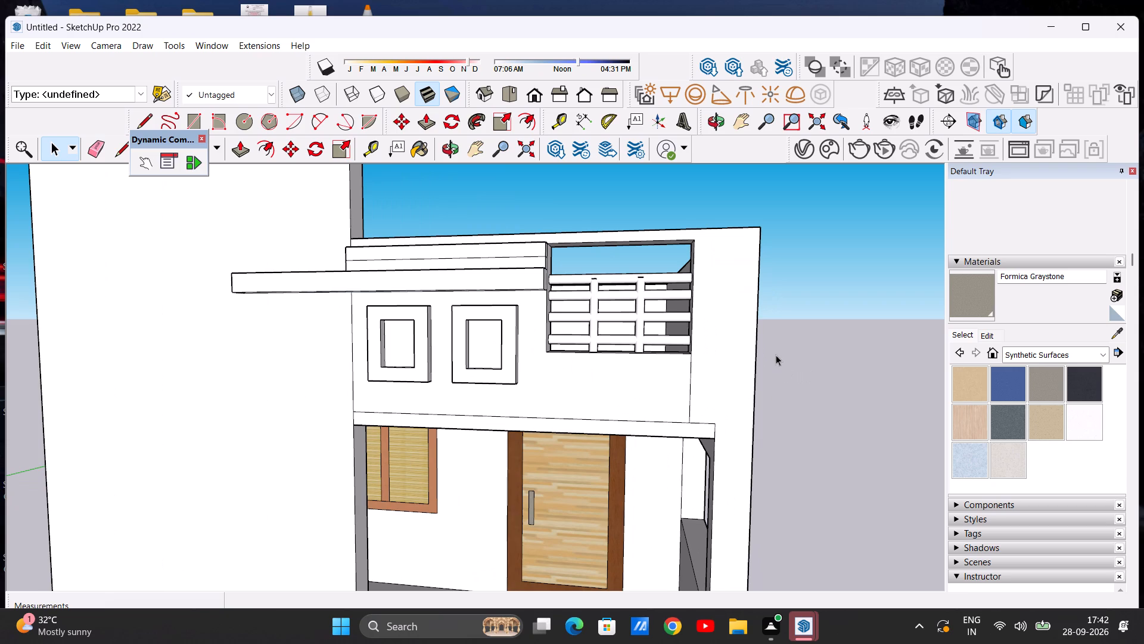
scroll(746, 322, "up", 2)
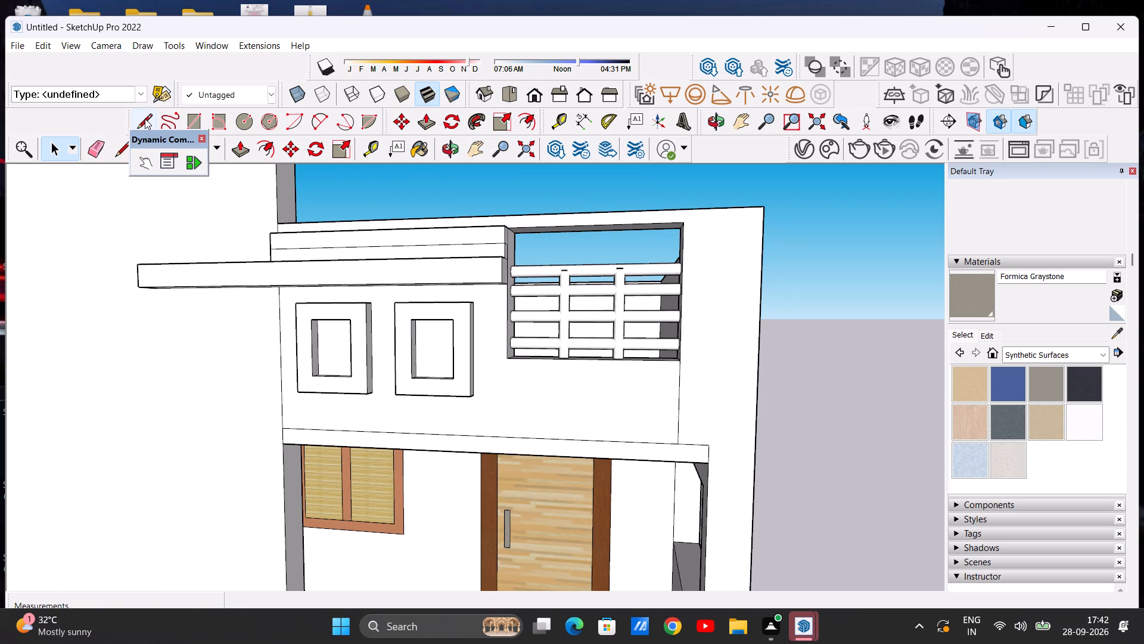
left_click(145, 119)
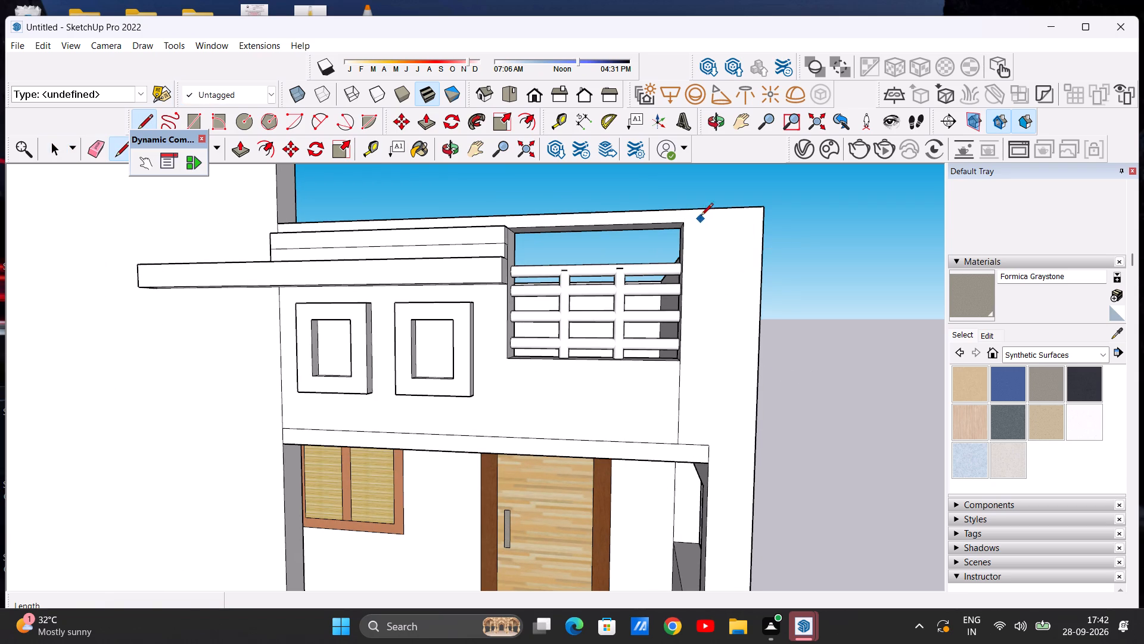
scroll(699, 216, "up", 6)
left_click(673, 230)
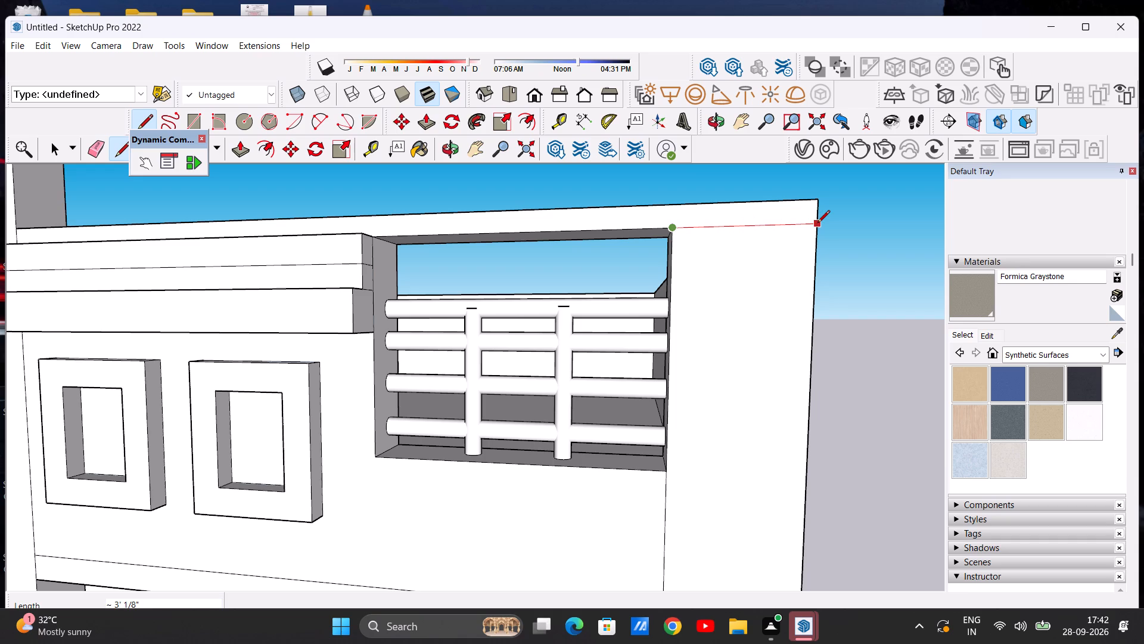
left_click(817, 224)
key("space")
Push/Pull the top strip running along the upper front's roof edge outward about 5 5/16".
scroll(740, 228, "down", 4)
middle_click_drag(730, 227, 714, 295)
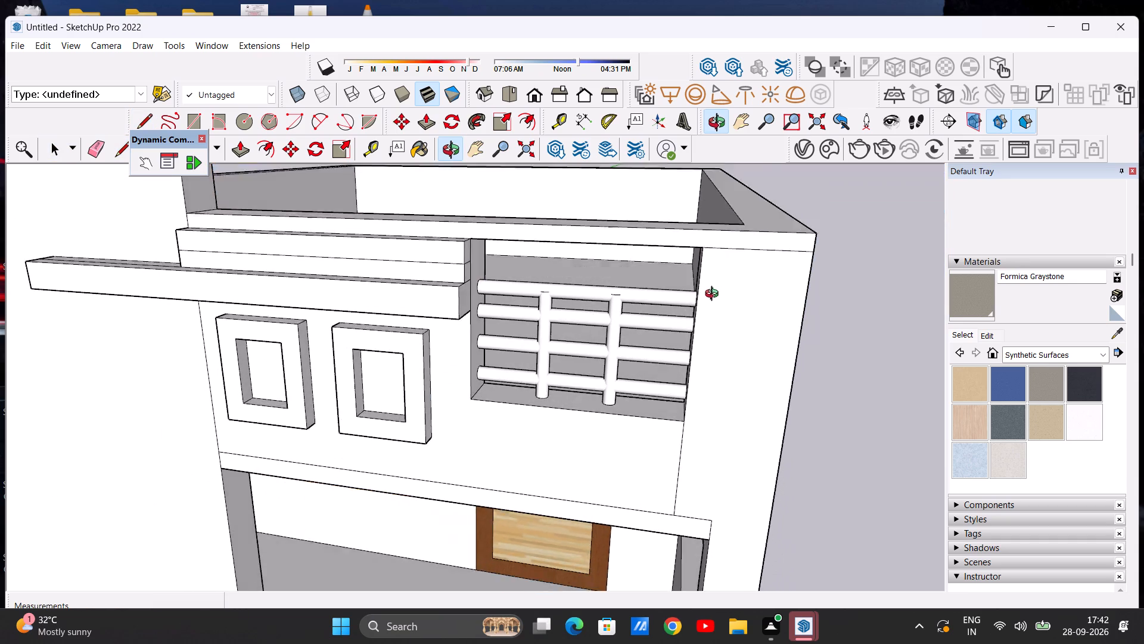
middle_click_drag(714, 295, 725, 261)
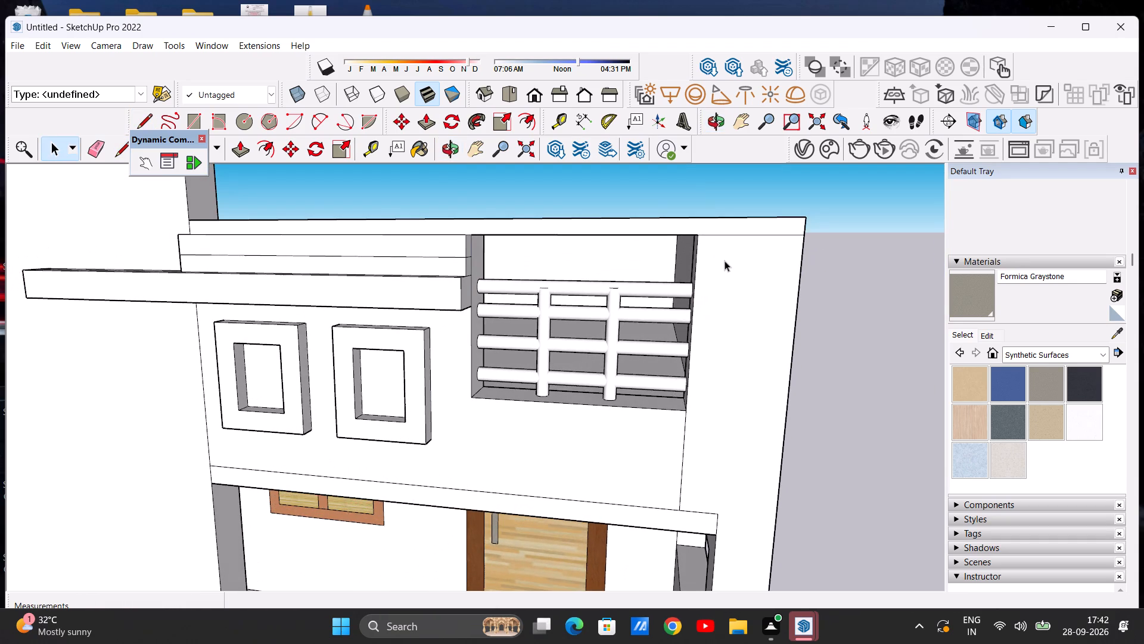
scroll(778, 243, "down", 2)
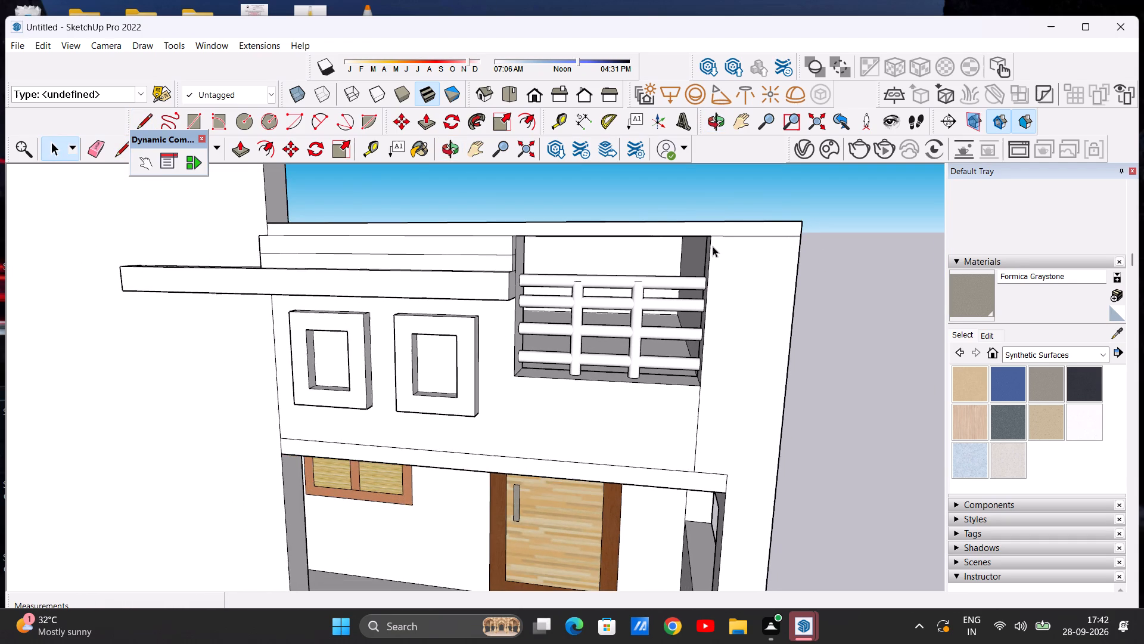
scroll(713, 246, "up", 2)
middle_click_drag(714, 246, 716, 355)
scroll(902, 318, "up", 1)
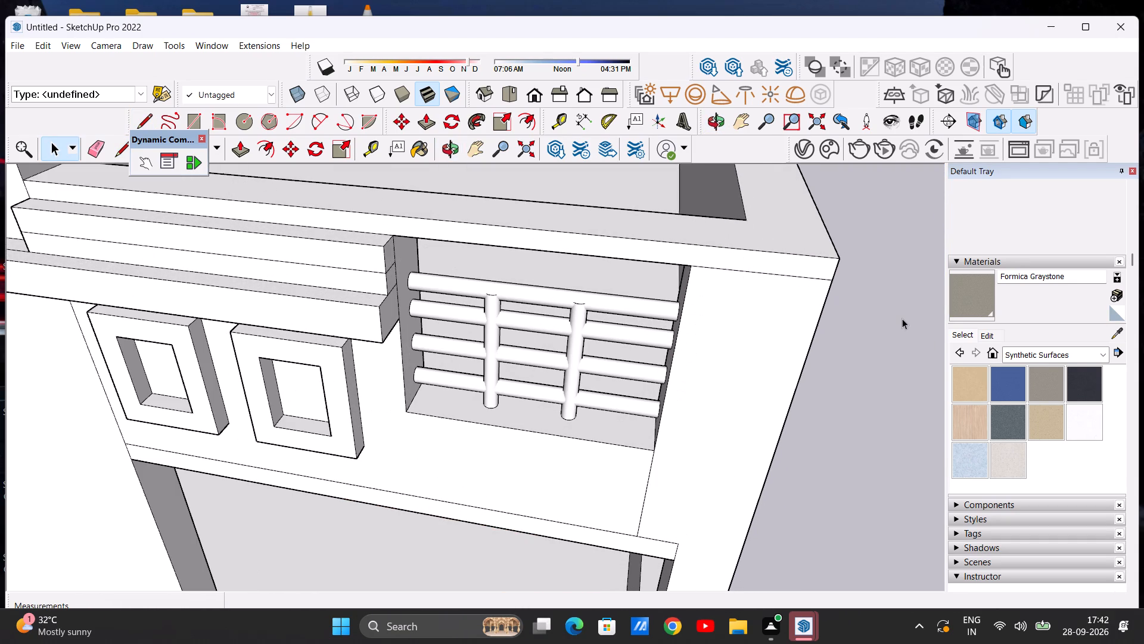
left_click(235, 146)
left_click(717, 252)
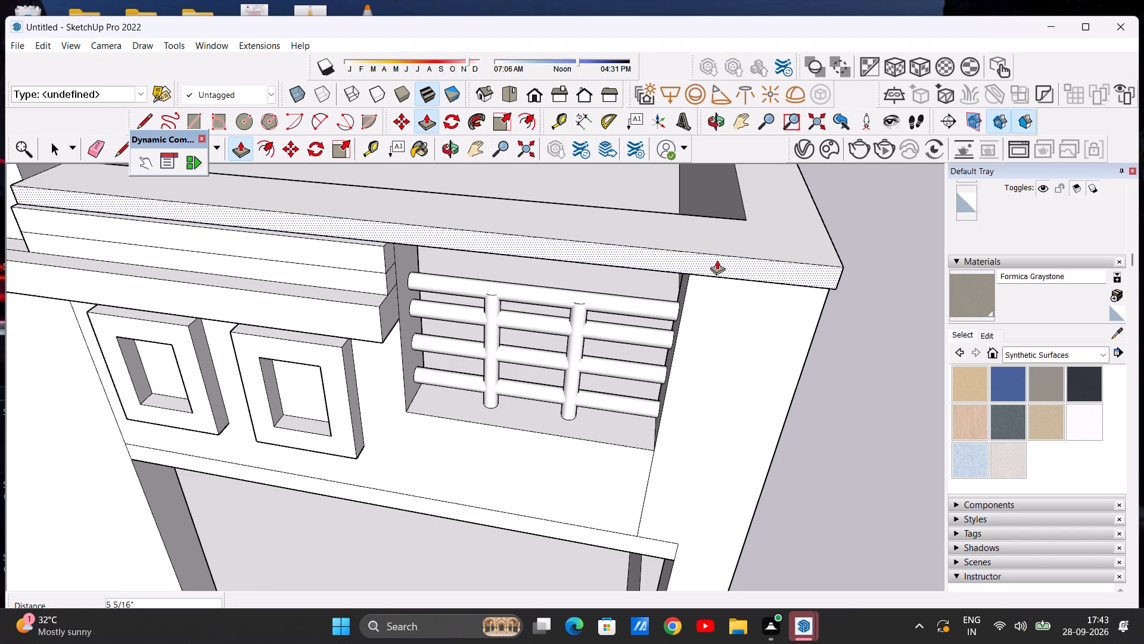
left_click(717, 260)
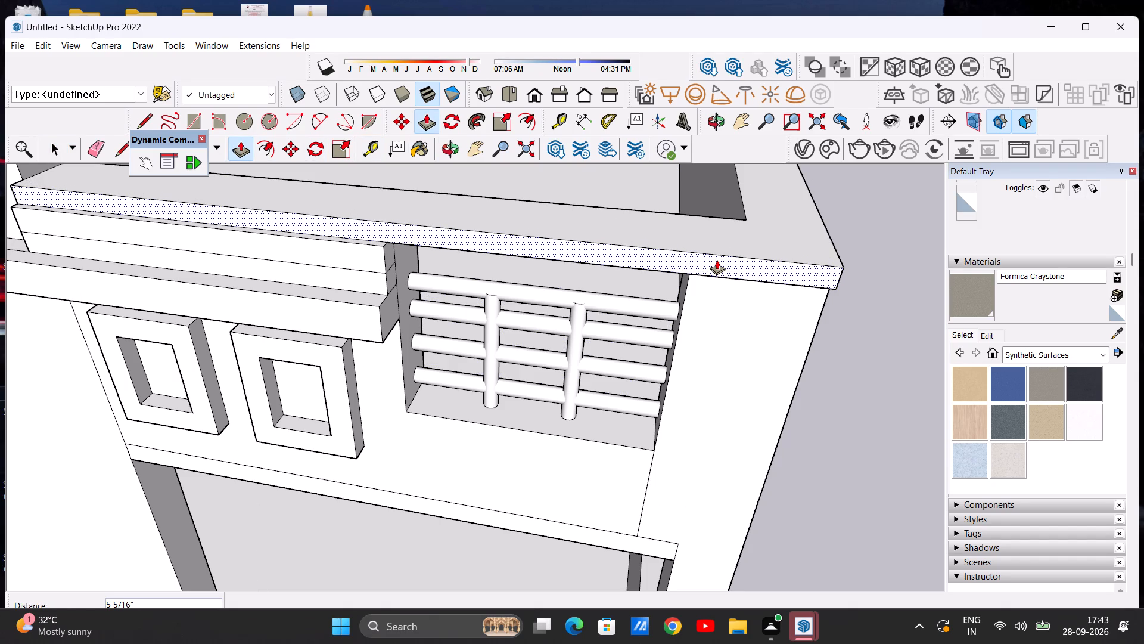
key("space")
Draw a horizontal line across the wall strip beside the railed opening, just below the projecting top band.
scroll(717, 260, "down", 3)
middle_click_drag(731, 361, 741, 212)
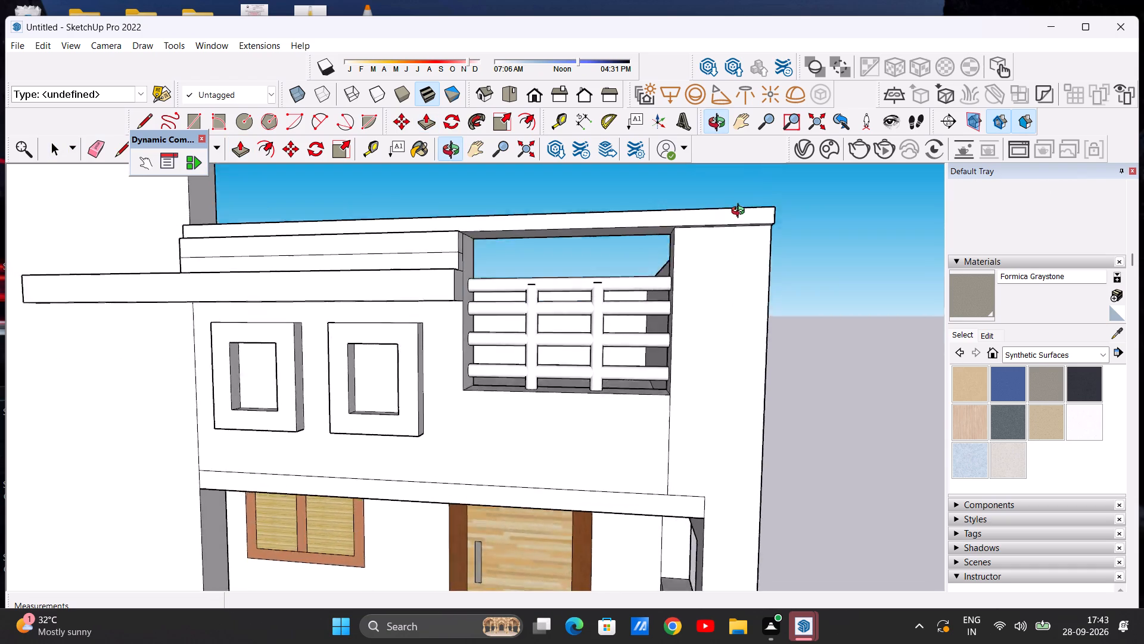
middle_click_drag(741, 212, 741, 185)
middle_click_drag(695, 273, 723, 233)
scroll(709, 232, "up", 10)
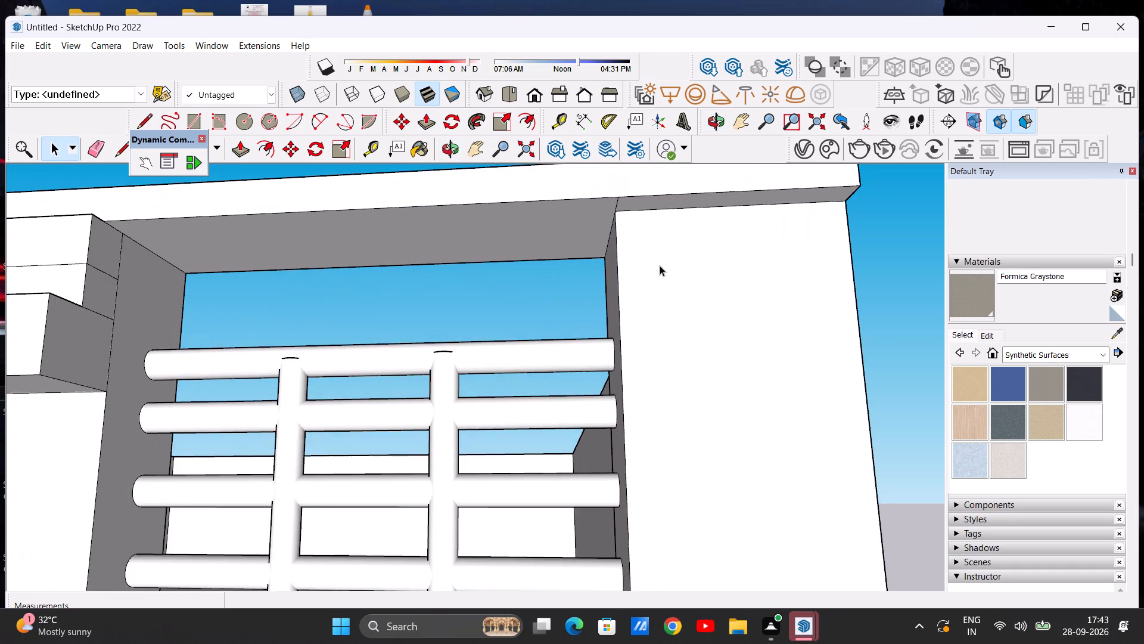
scroll(660, 265, "down", 6)
middle_click_drag(674, 306, 673, 363)
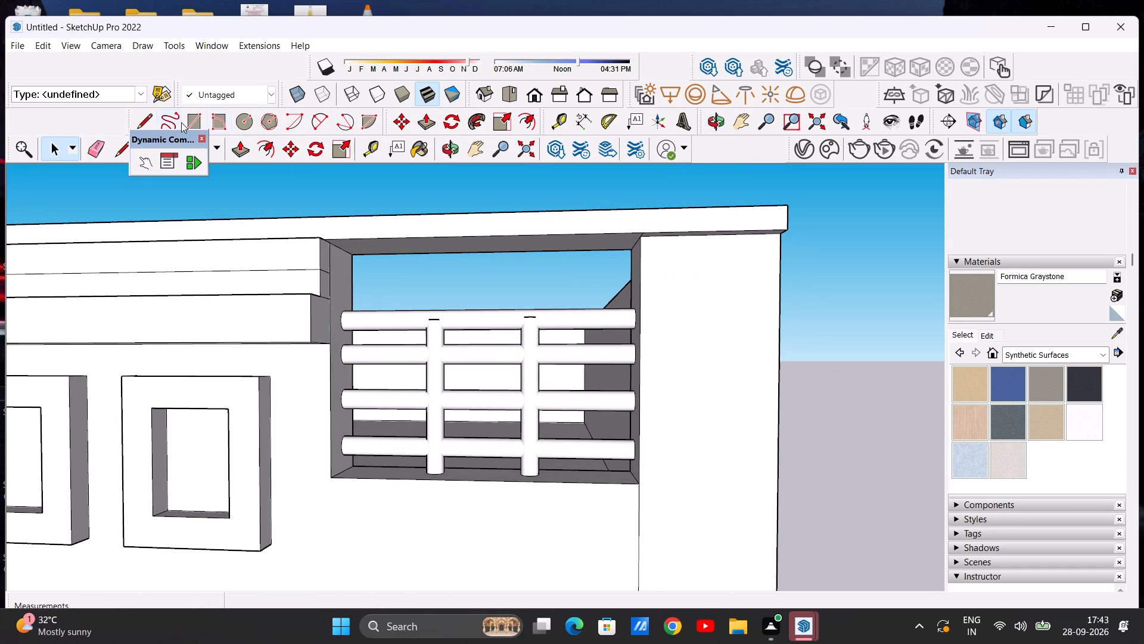
left_click(146, 120)
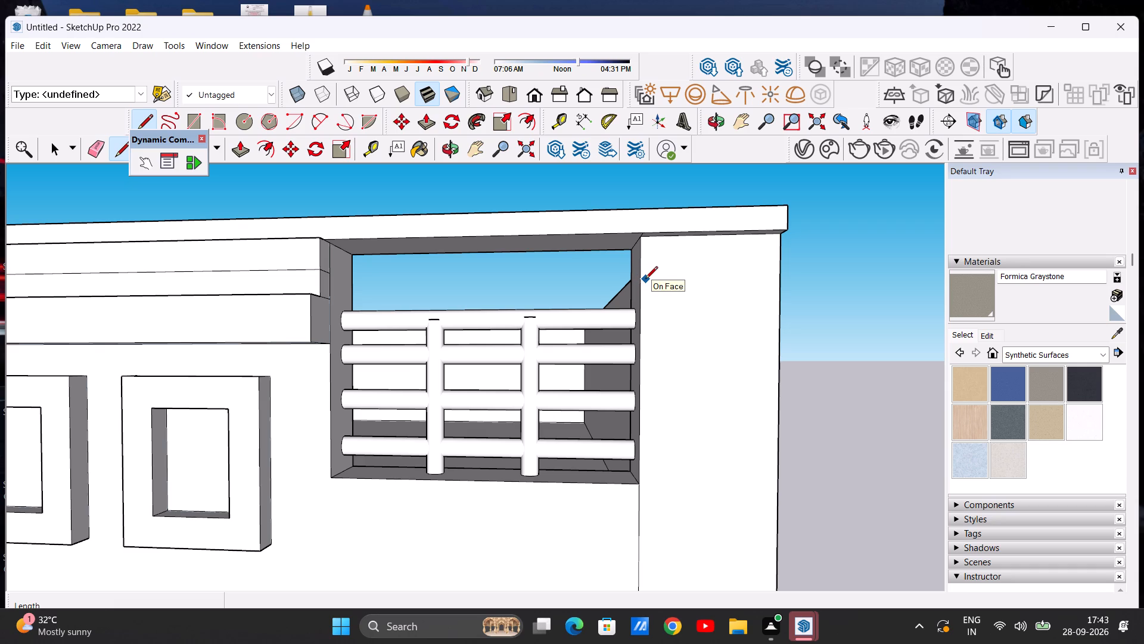
left_click(643, 280)
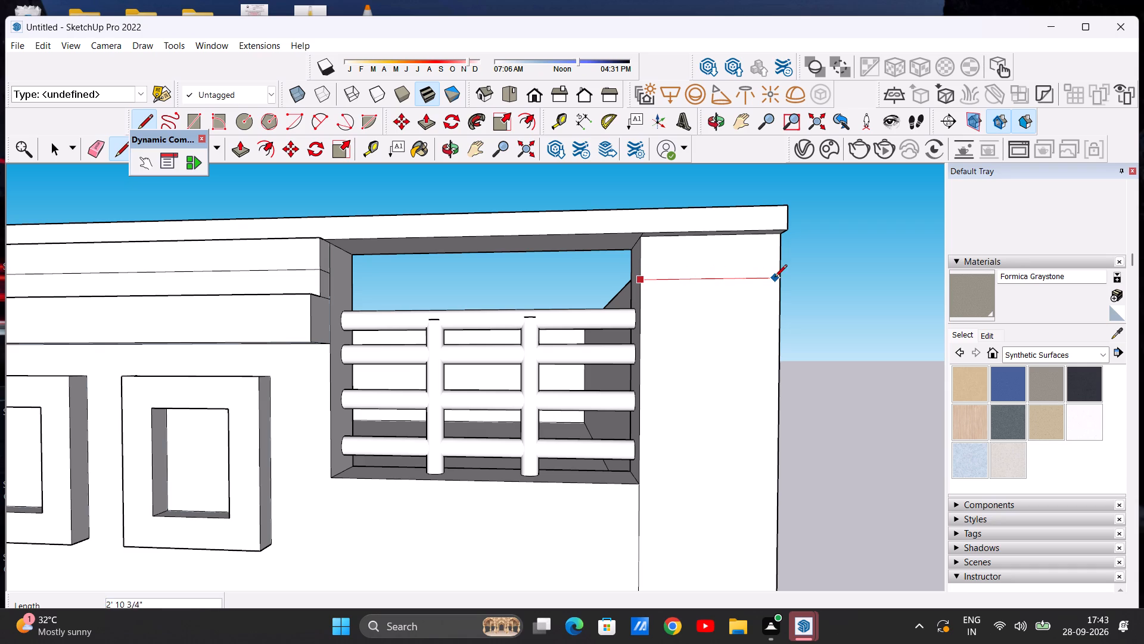
Finish the horizontal line, about 2' 10 3/4" long, across the upper part of the pillar beside the railing opening.
left_click(777, 278)
key("space")
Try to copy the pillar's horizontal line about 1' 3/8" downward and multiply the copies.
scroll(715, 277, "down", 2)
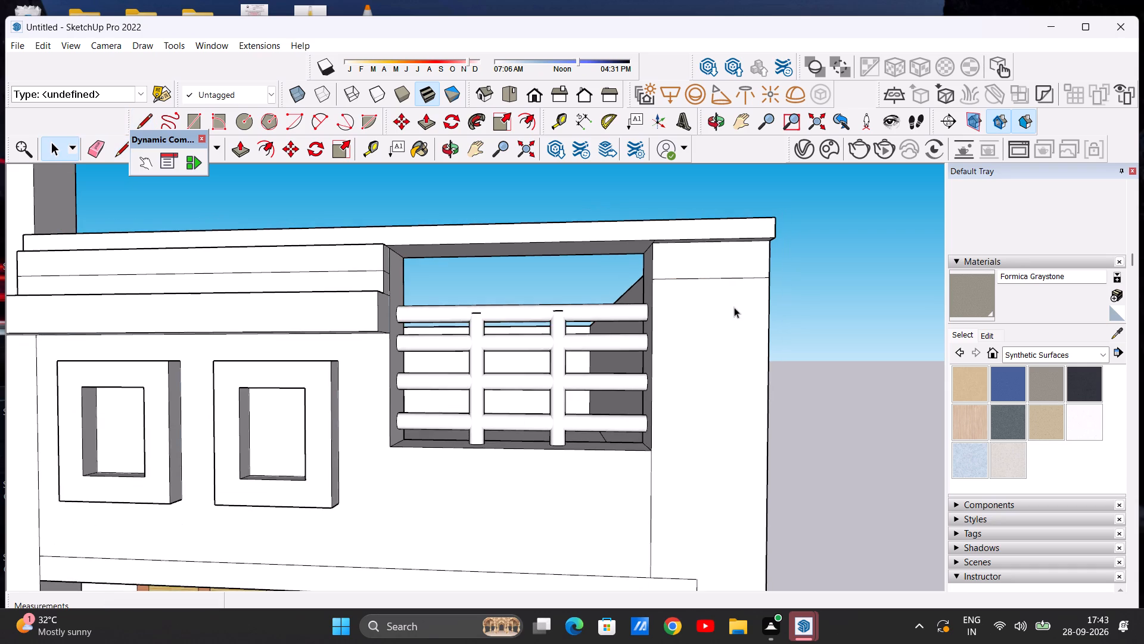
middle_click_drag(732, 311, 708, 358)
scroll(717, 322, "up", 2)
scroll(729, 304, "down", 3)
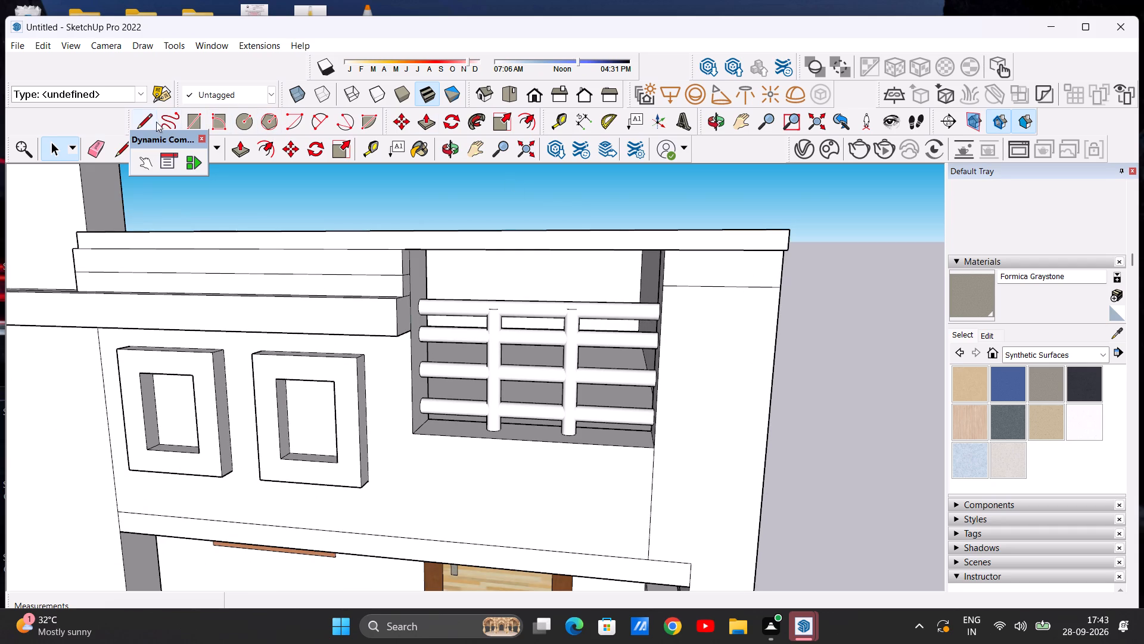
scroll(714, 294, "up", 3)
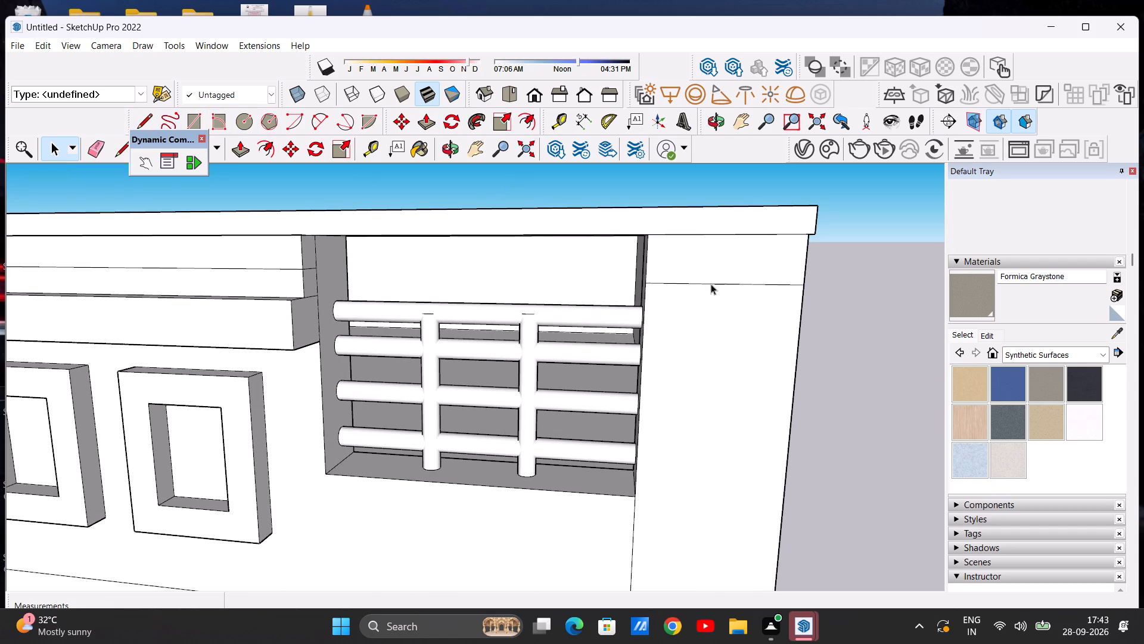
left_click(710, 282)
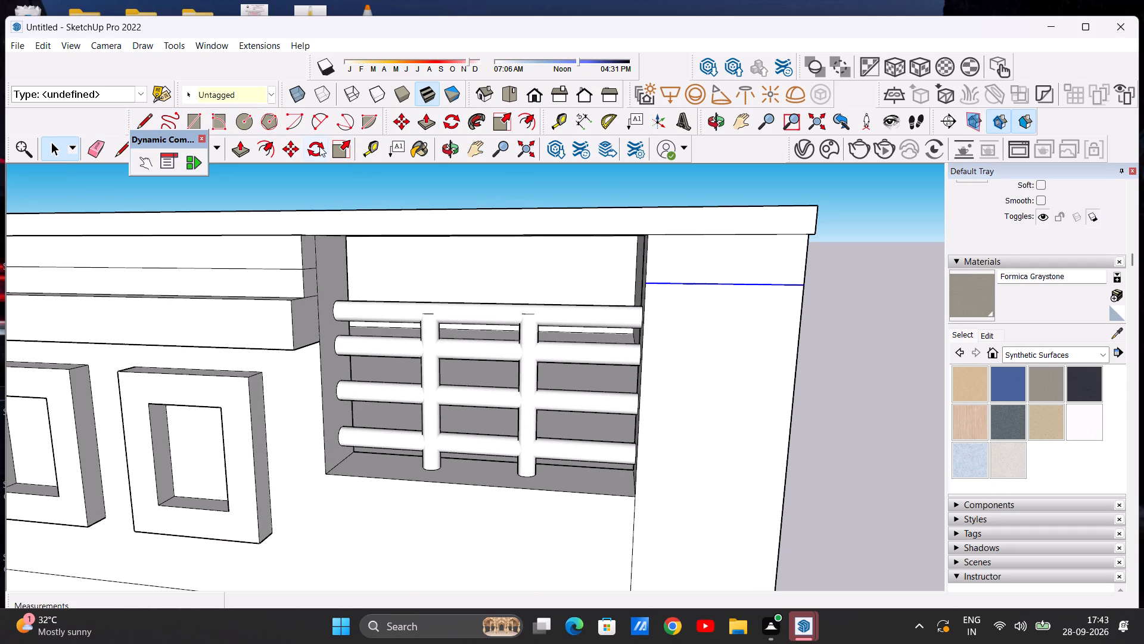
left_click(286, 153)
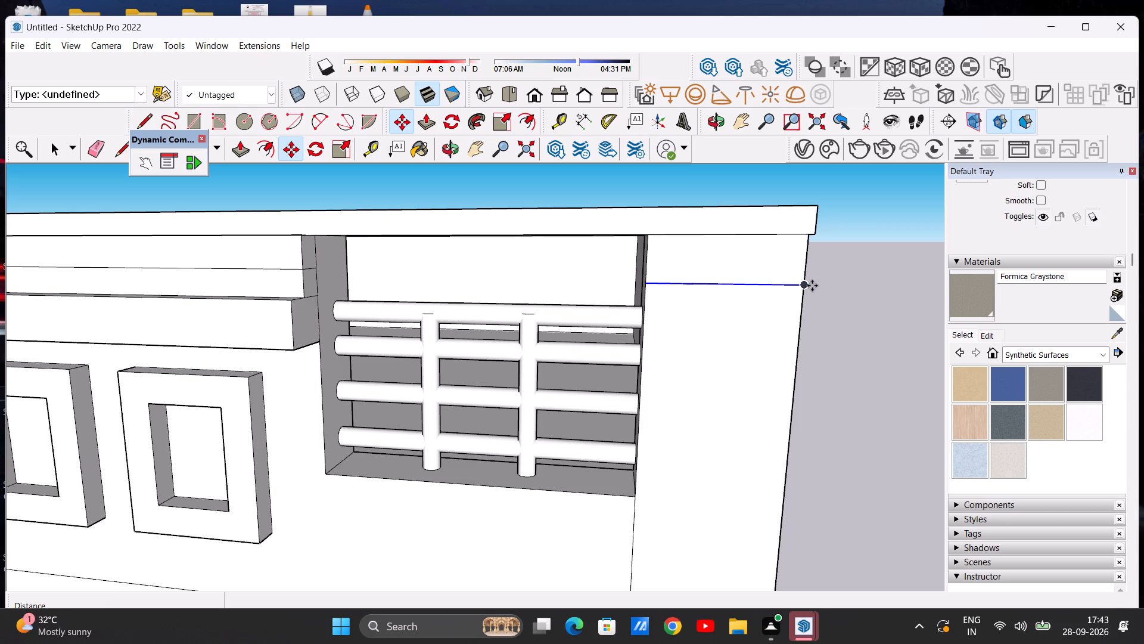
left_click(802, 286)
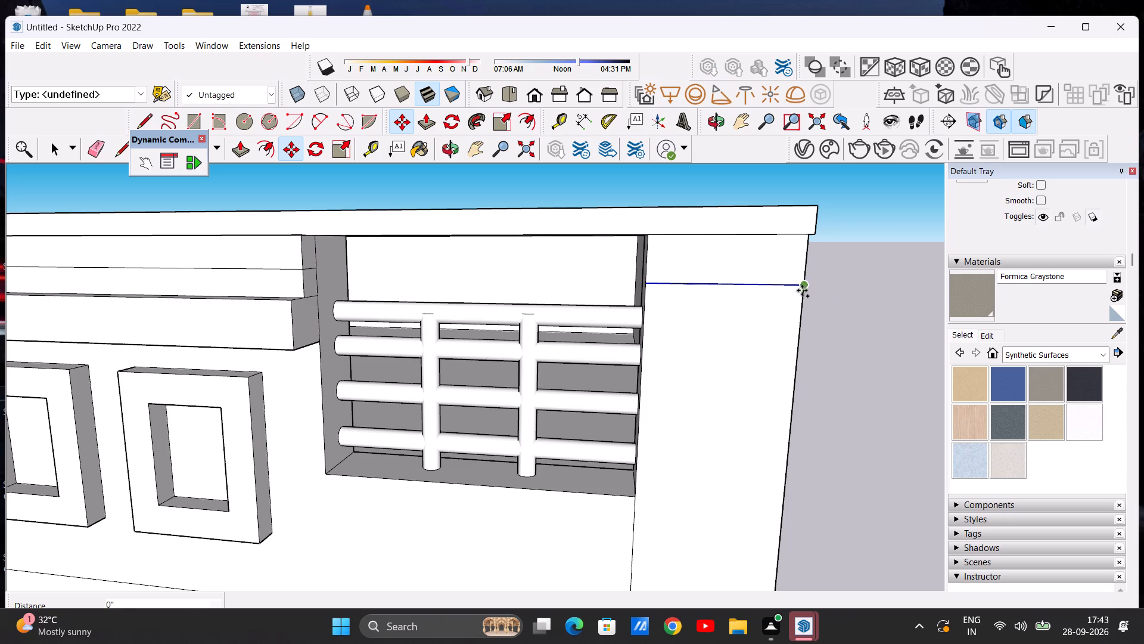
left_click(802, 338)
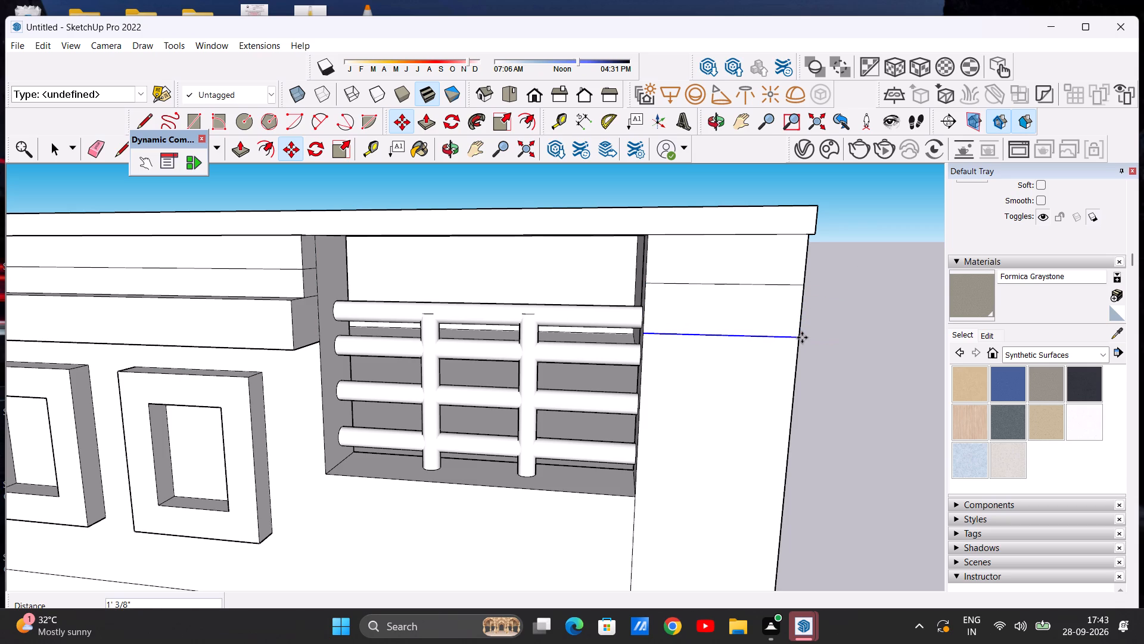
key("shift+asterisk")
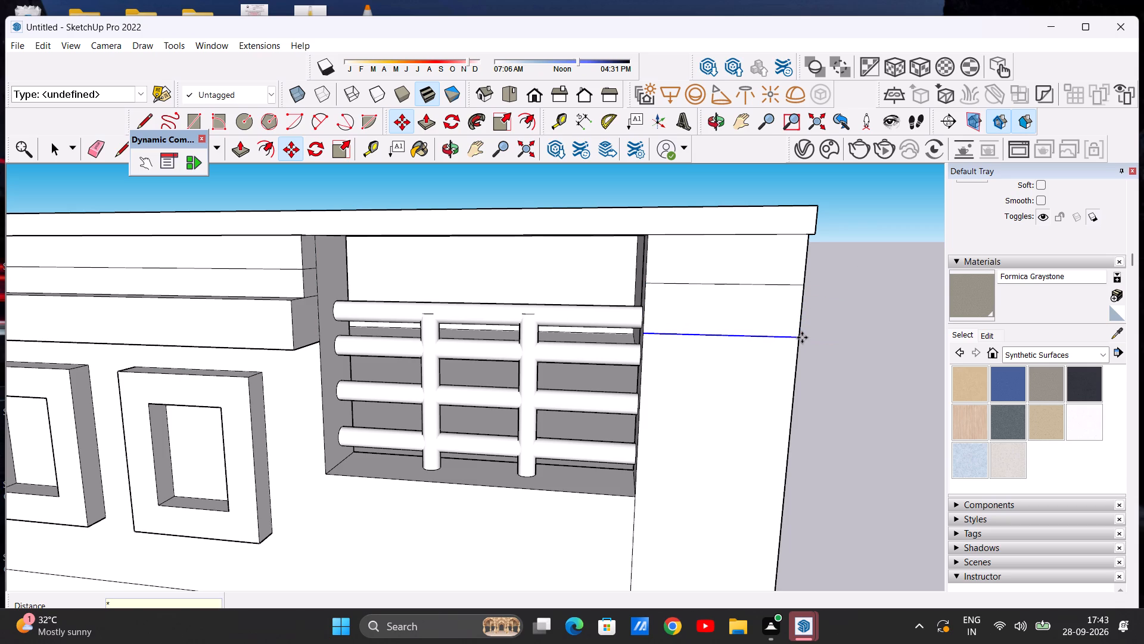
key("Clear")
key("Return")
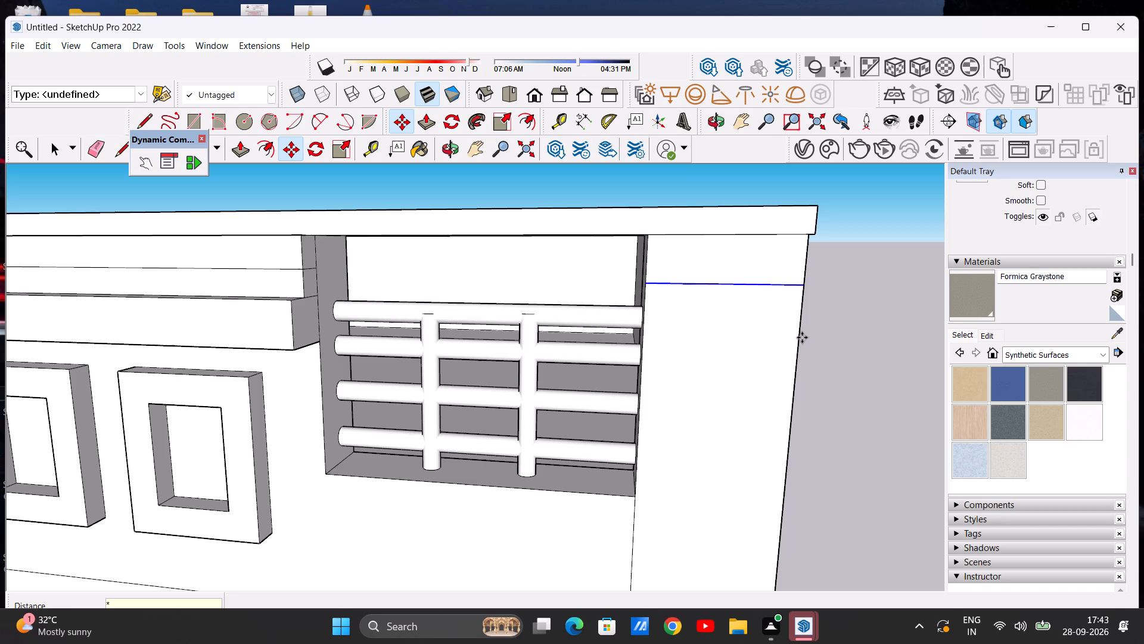
Copy the pillar's horizontal line about 11 5/8" downward and repeat it as an array of 5 copies.
left_click(804, 286)
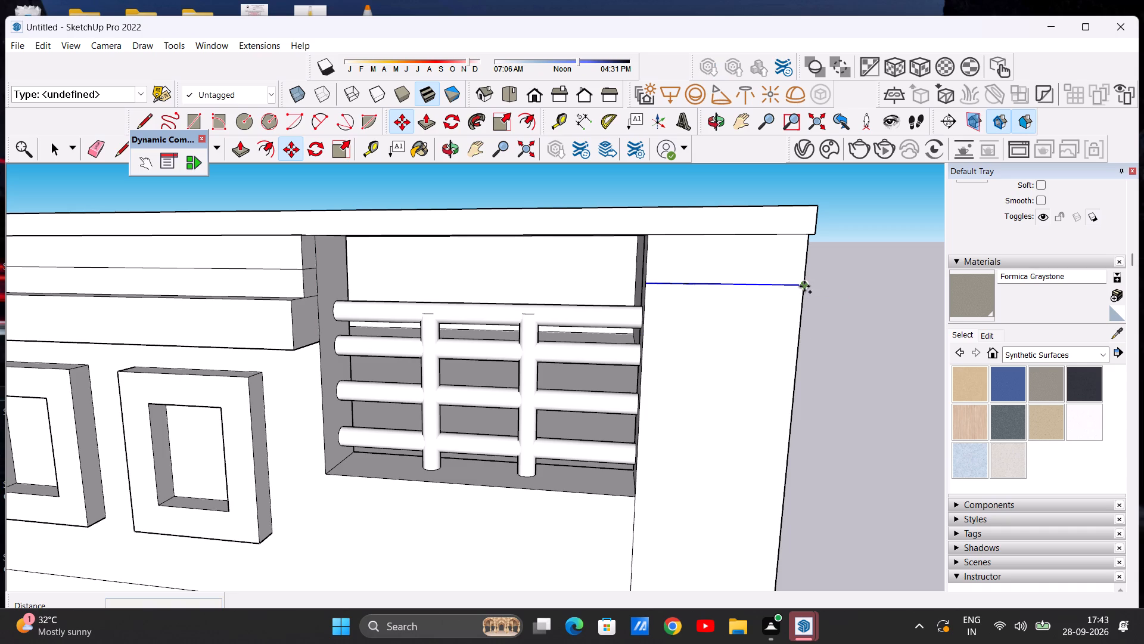
left_click(804, 335)
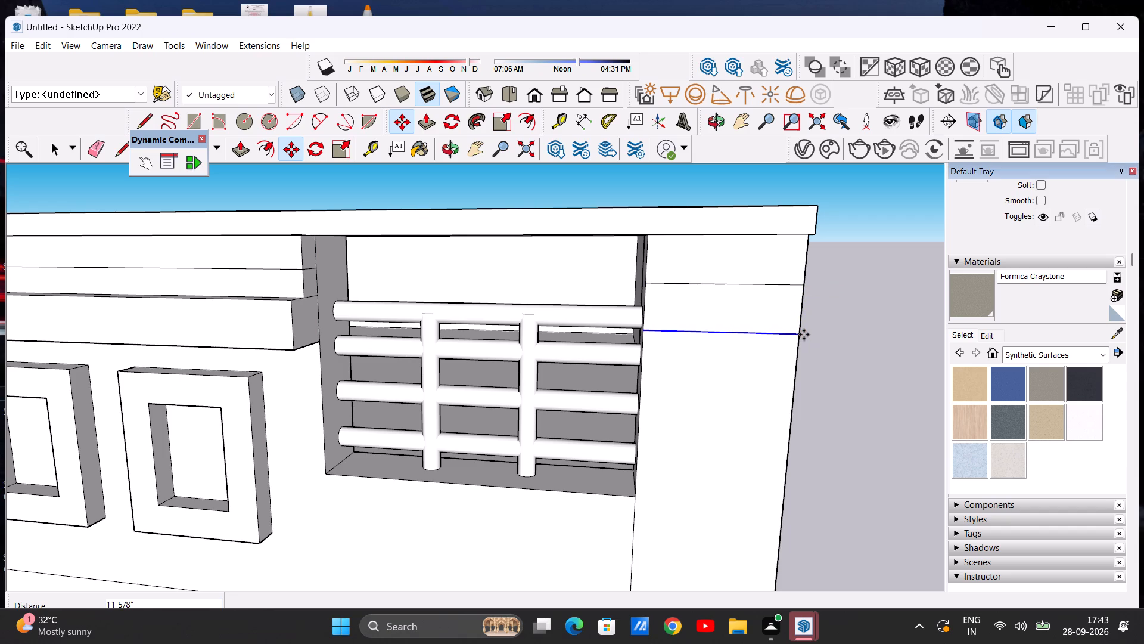
key("shift+asterisk")
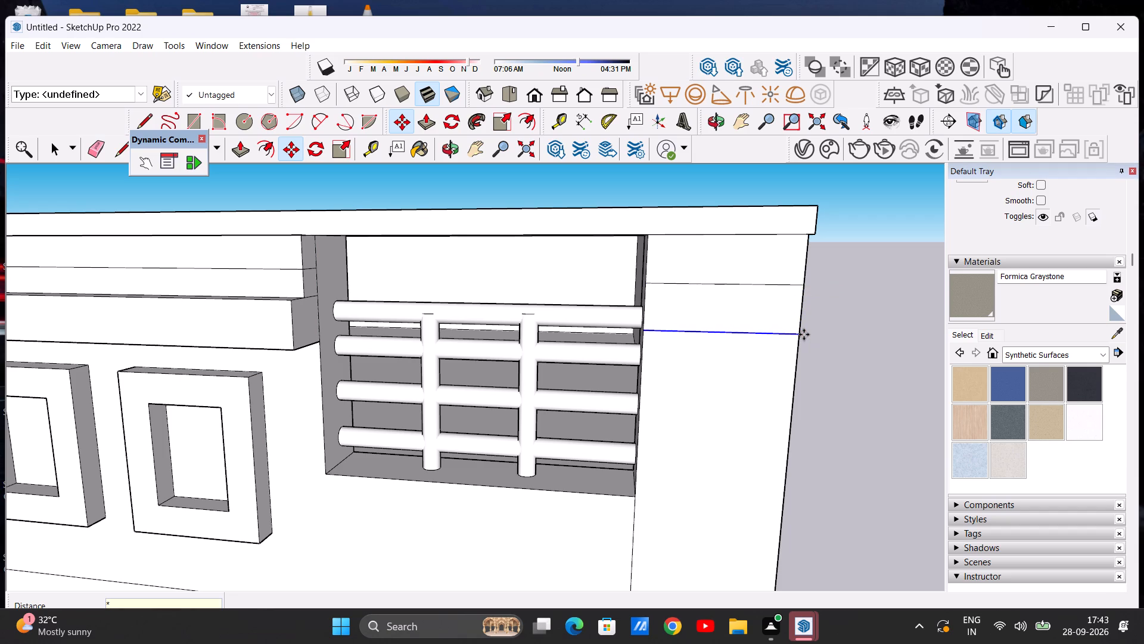
key("5")
key("Return")
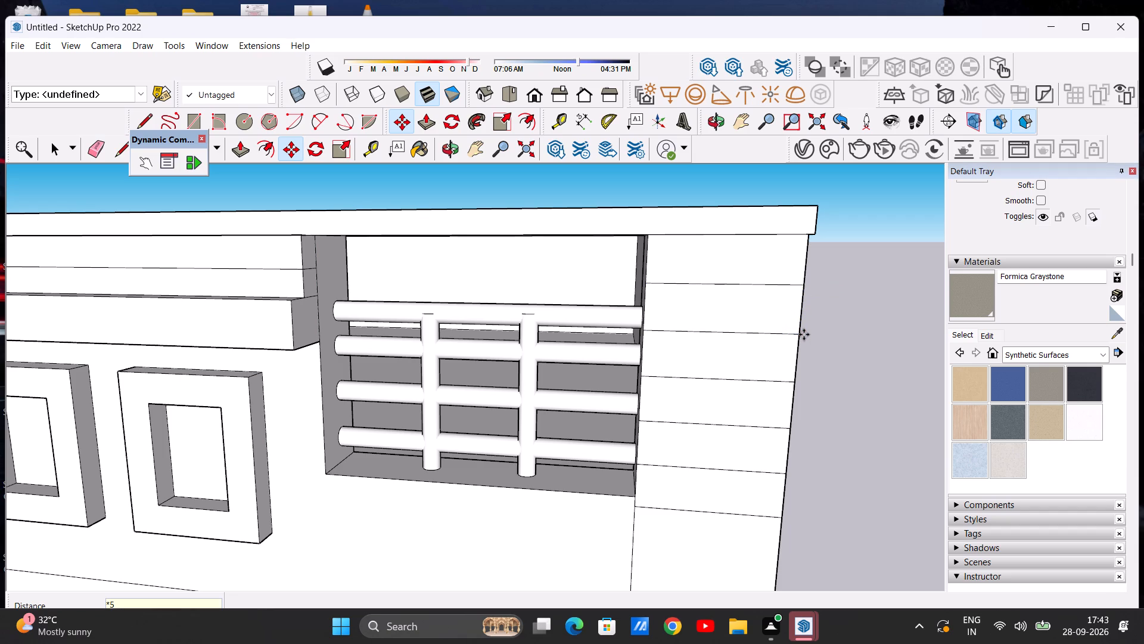
scroll(789, 323, "down", 9)
key("space")
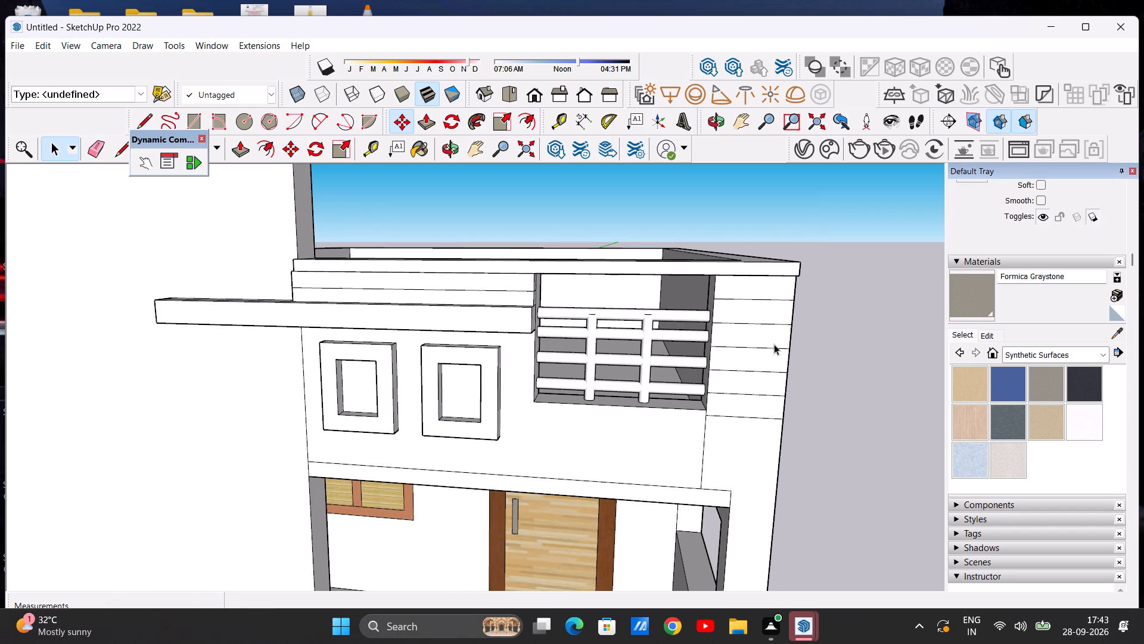
Examine the front facade around the lined pillar, the railing and the wall below the two square frames.
scroll(794, 423, "up", 6)
scroll(801, 404, "down", 6)
middle_click_drag(794, 407, 753, 329)
middle_click_drag(757, 362, 763, 382)
scroll(739, 371, "up", 1)
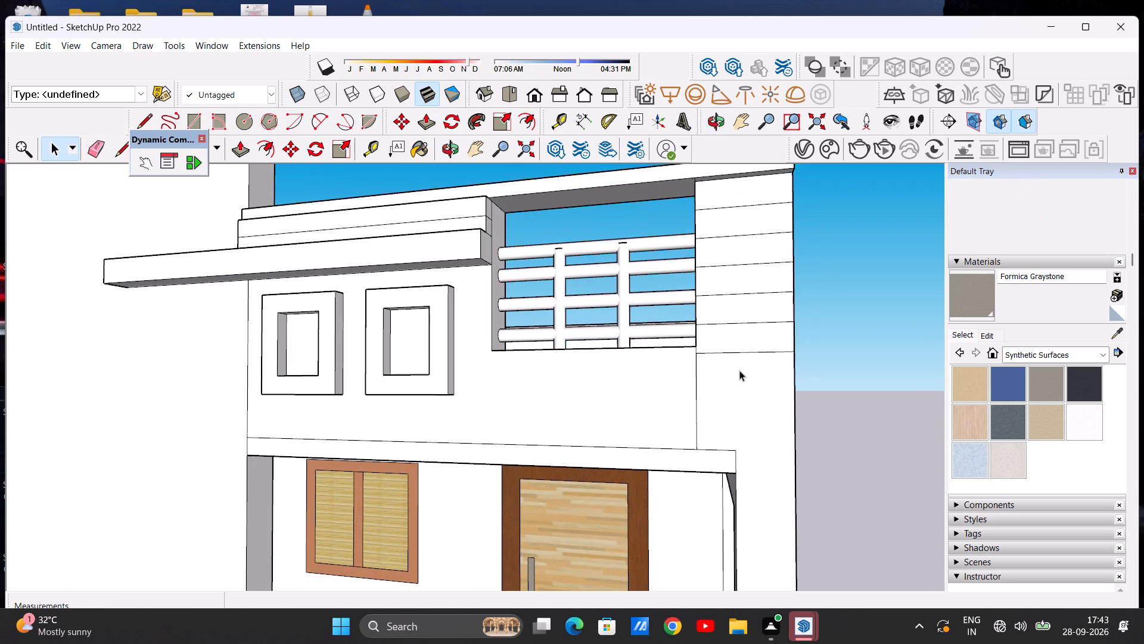
scroll(739, 370, "up", 1)
scroll(758, 388, "down", 2)
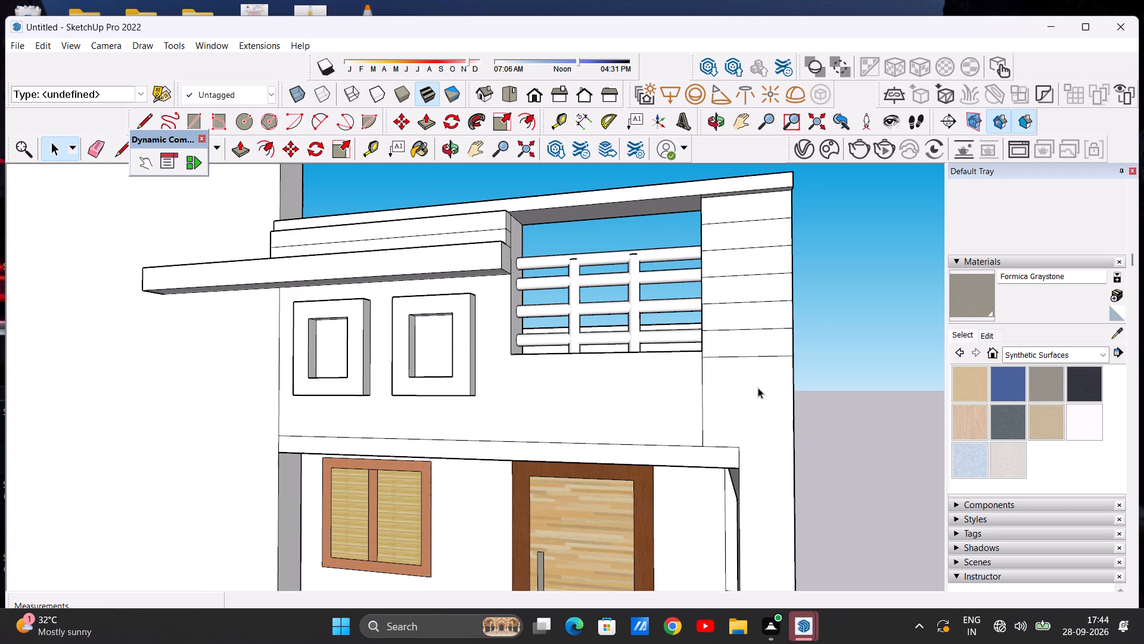
scroll(758, 388, "down", 4)
middle_click_drag(530, 384, 593, 382)
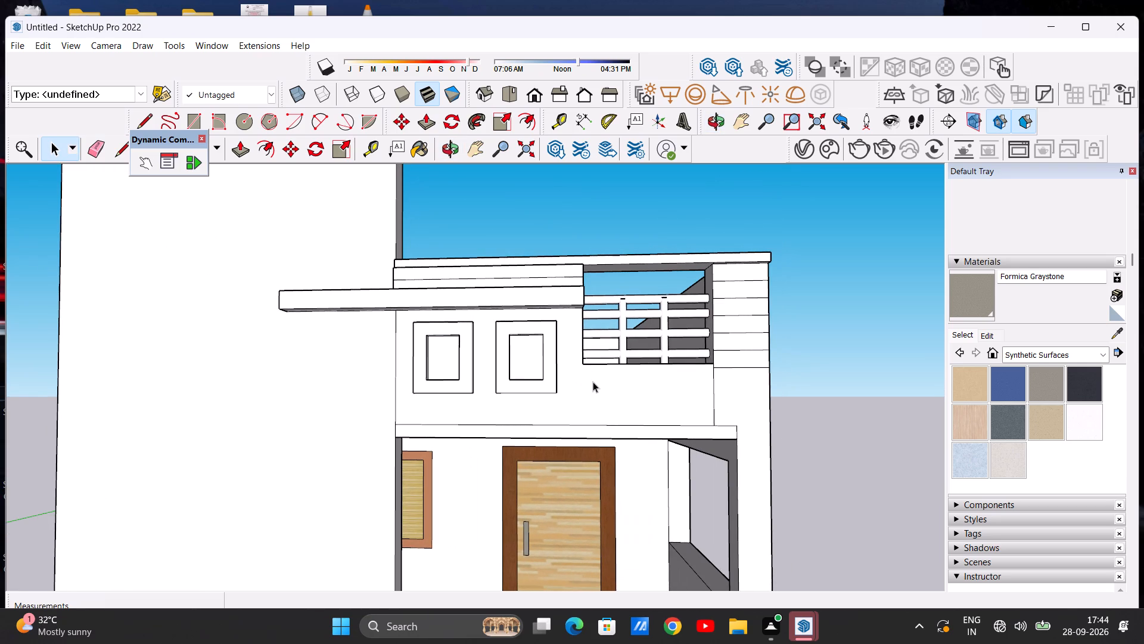
Draw a horizontal strip about 11' 7/8" long and 5" high on the wall below the two square frames, starting at the wall's outer edge.
scroll(657, 396, "up", 4)
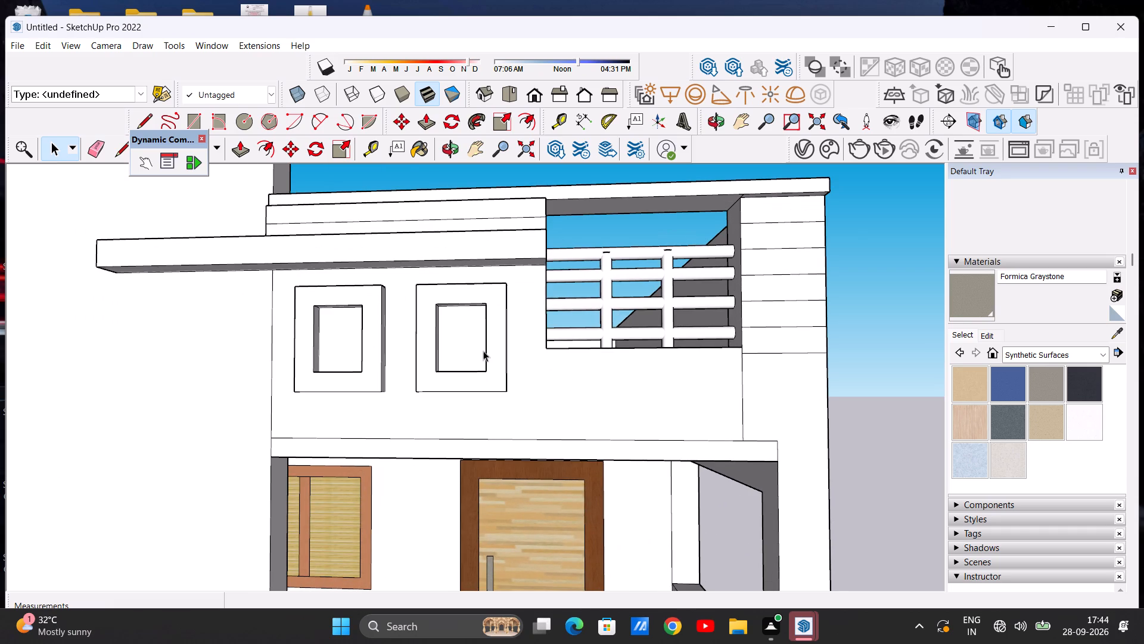
left_click(138, 119)
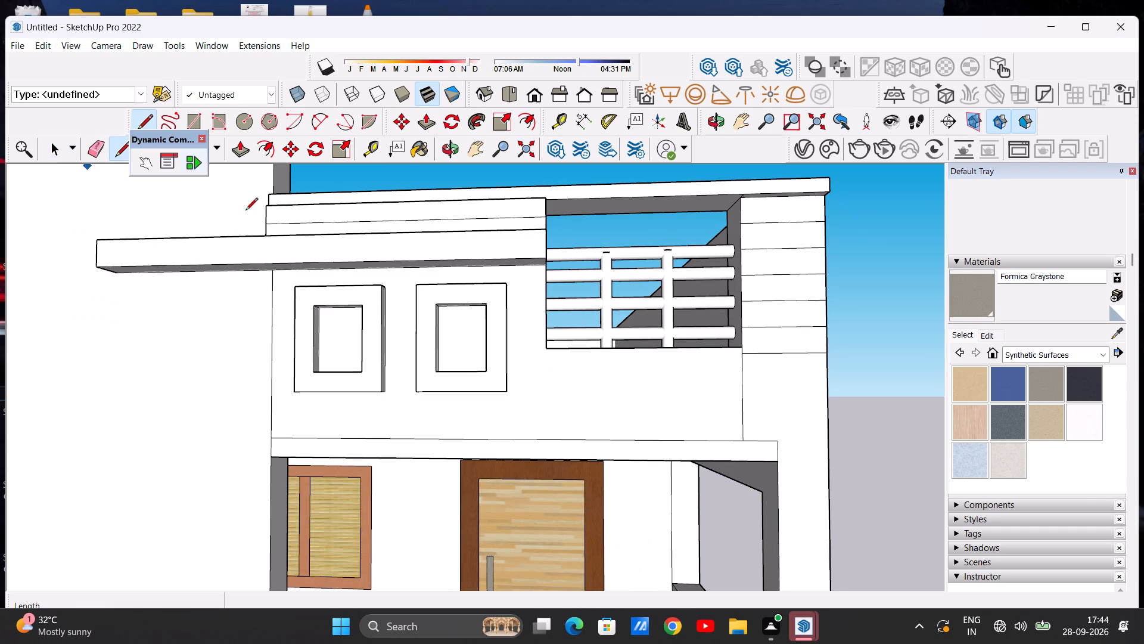
scroll(288, 389, "up", 6)
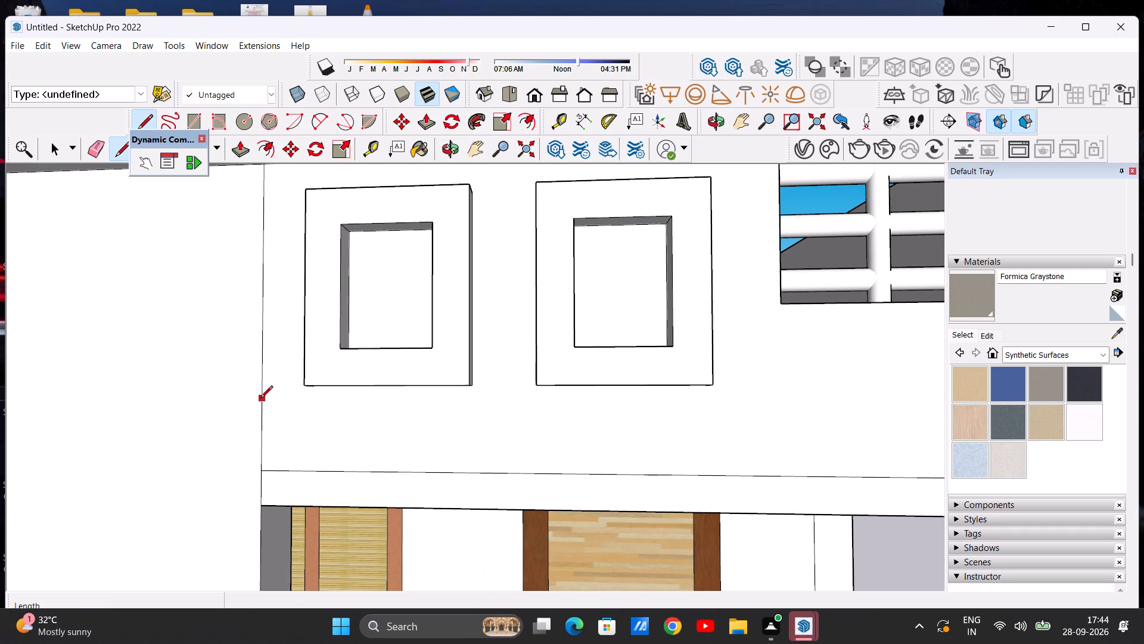
left_click(260, 399)
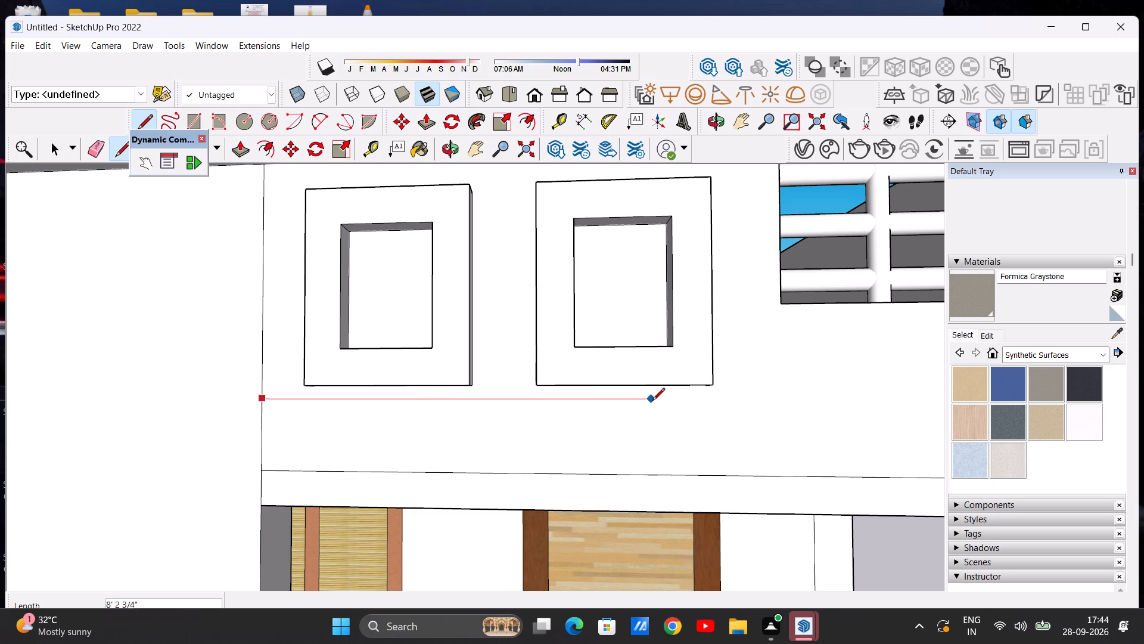
scroll(668, 398, "down", 8)
scroll(728, 397, "up", 5)
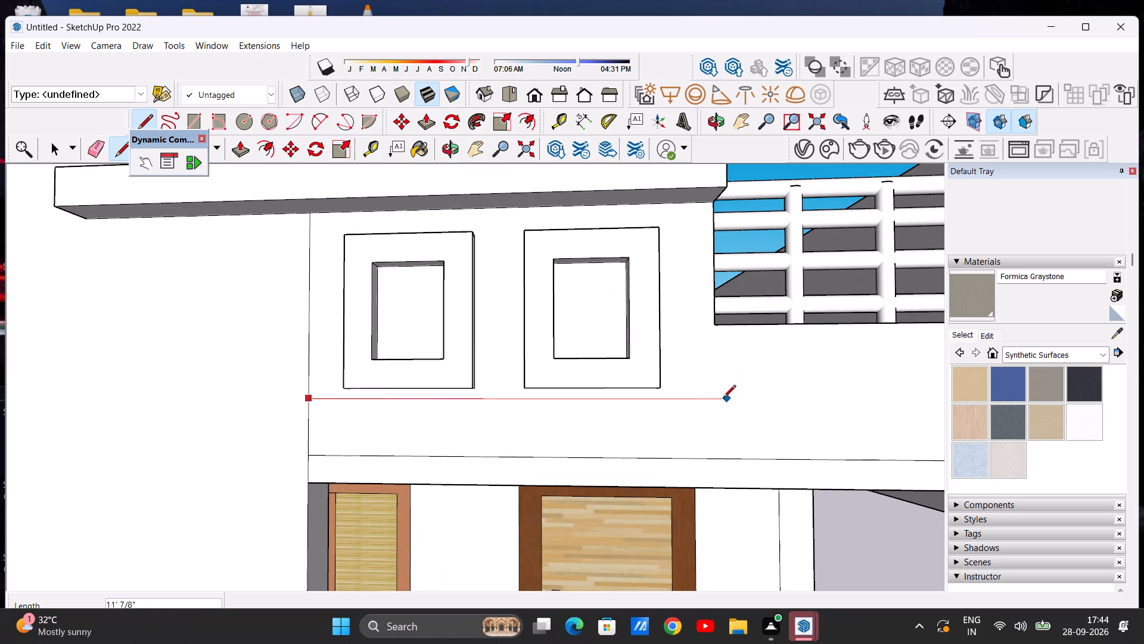
left_click(726, 399)
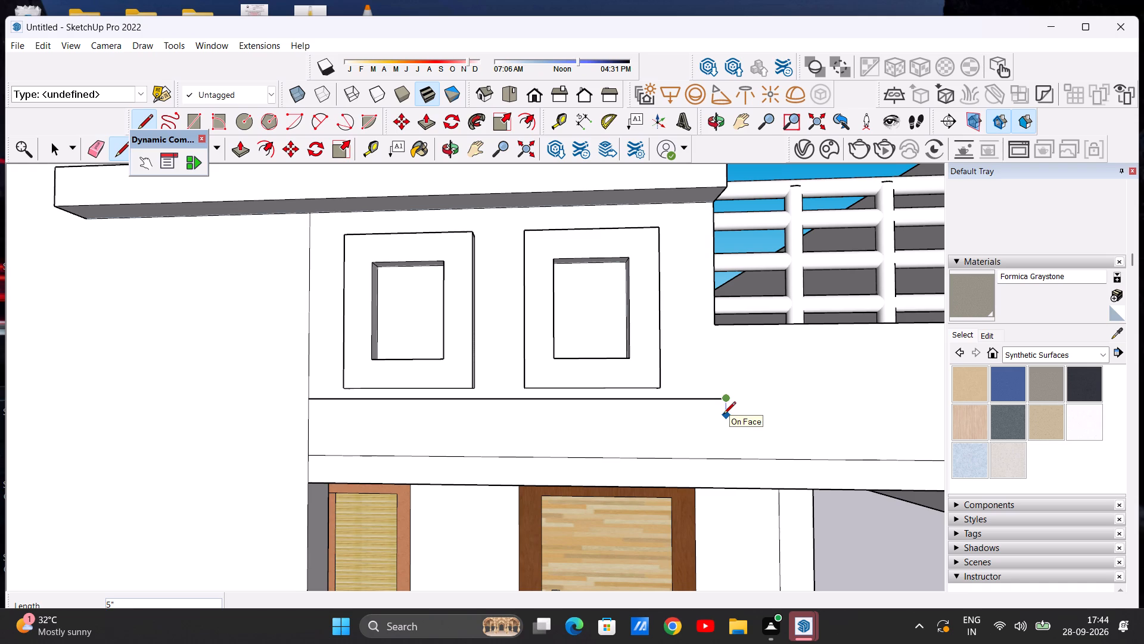
left_click(723, 415)
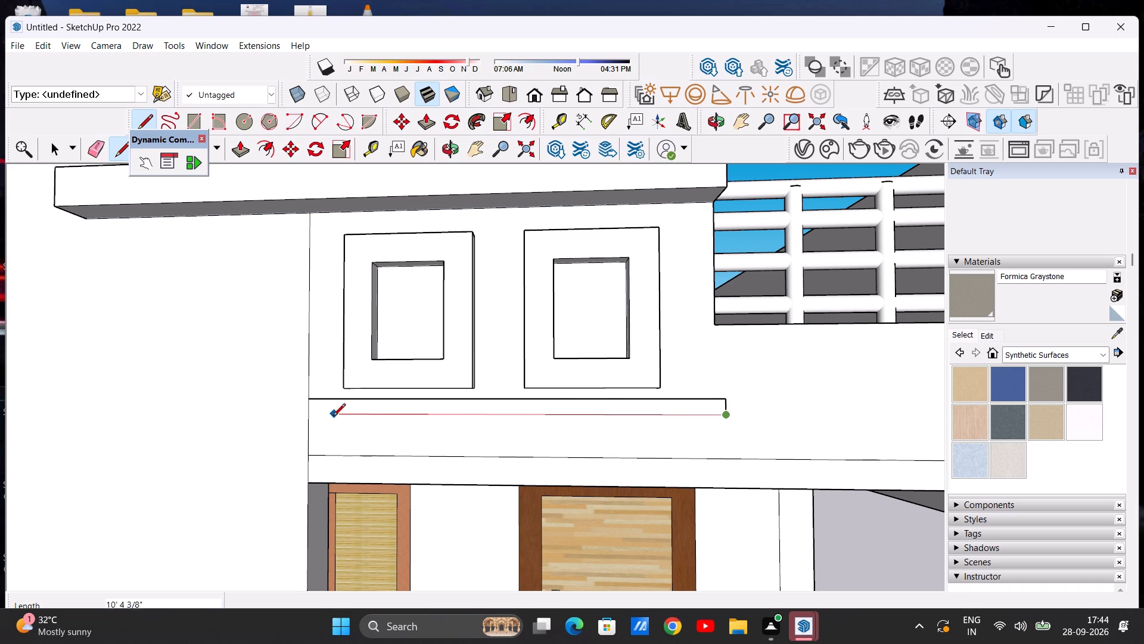
left_click(306, 412)
scroll(559, 408, "down", 5)
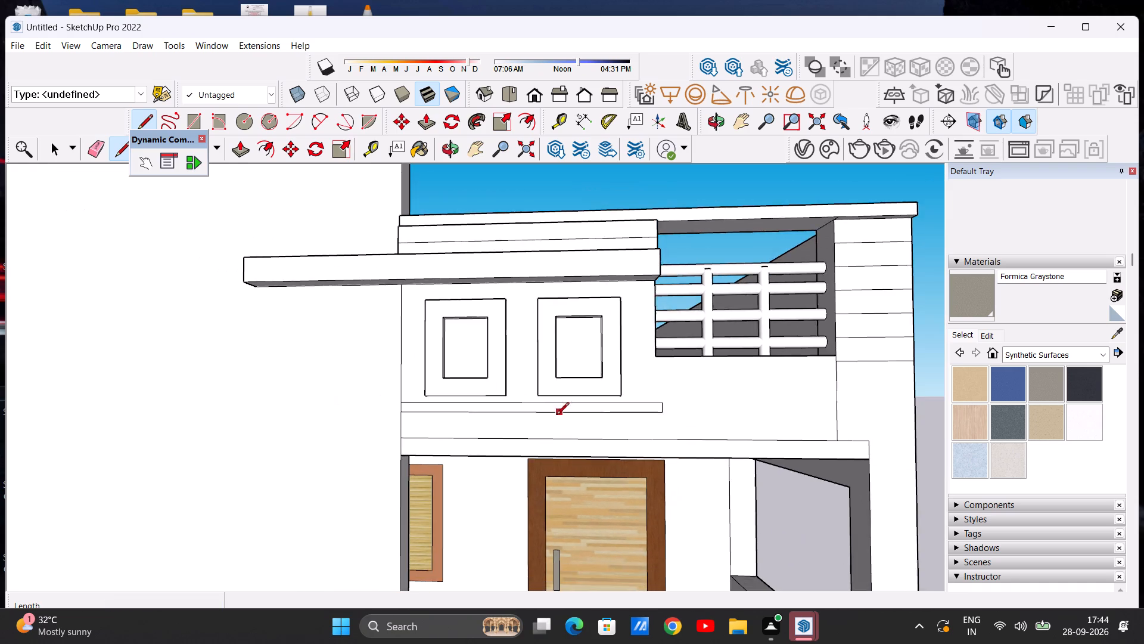
scroll(544, 428, "up", 5)
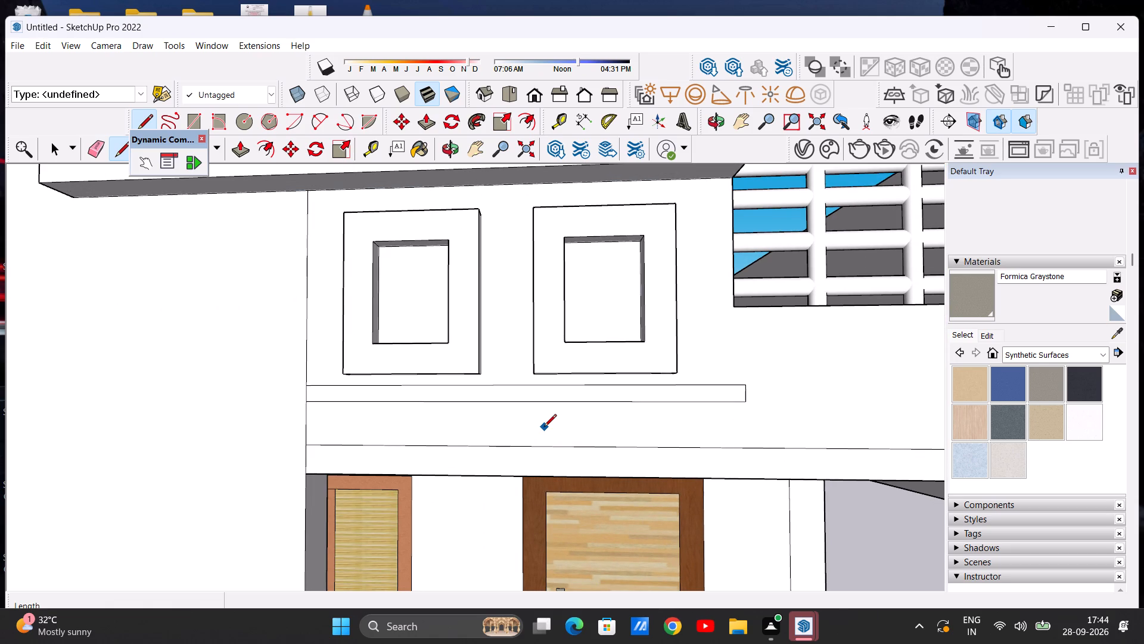
key("space")
Copy the strip below the square frames, with its bounding edges, about 6 3/4" downward along the wall's outer edge.
scroll(581, 394, "up", 5)
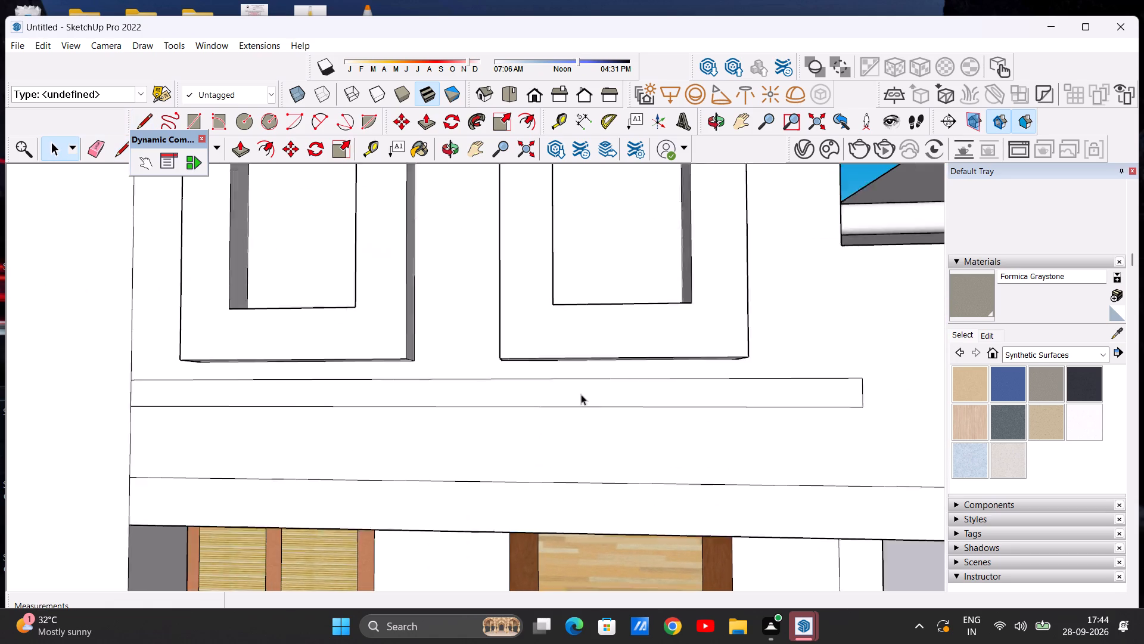
scroll(581, 394, "up", 1)
double_click(581, 394)
scroll(581, 394, "down", 9)
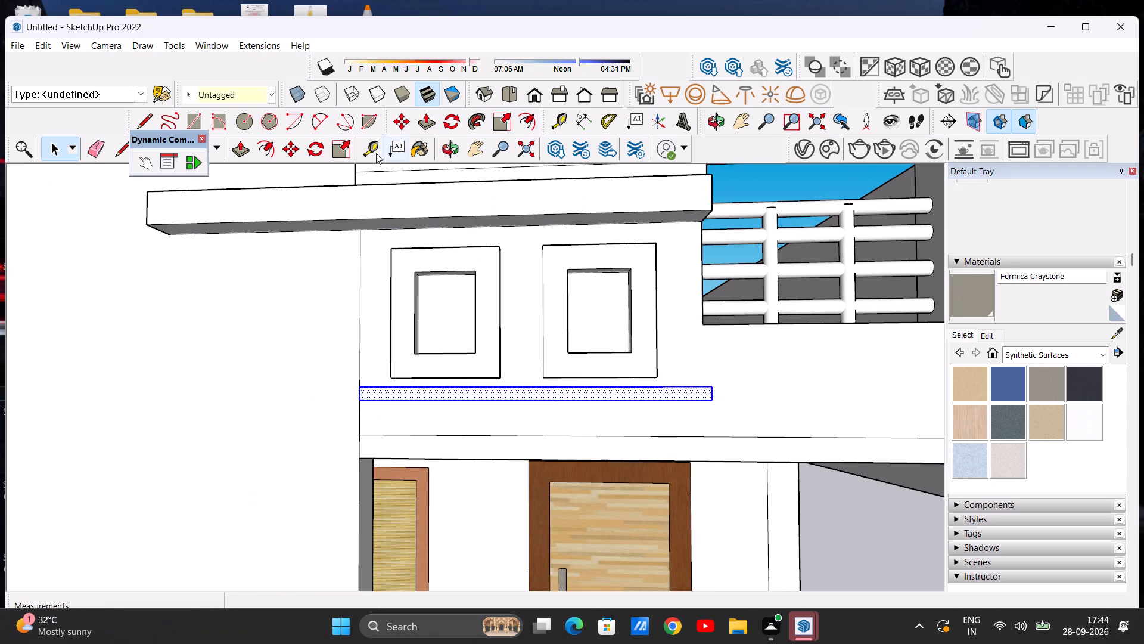
left_click(288, 151)
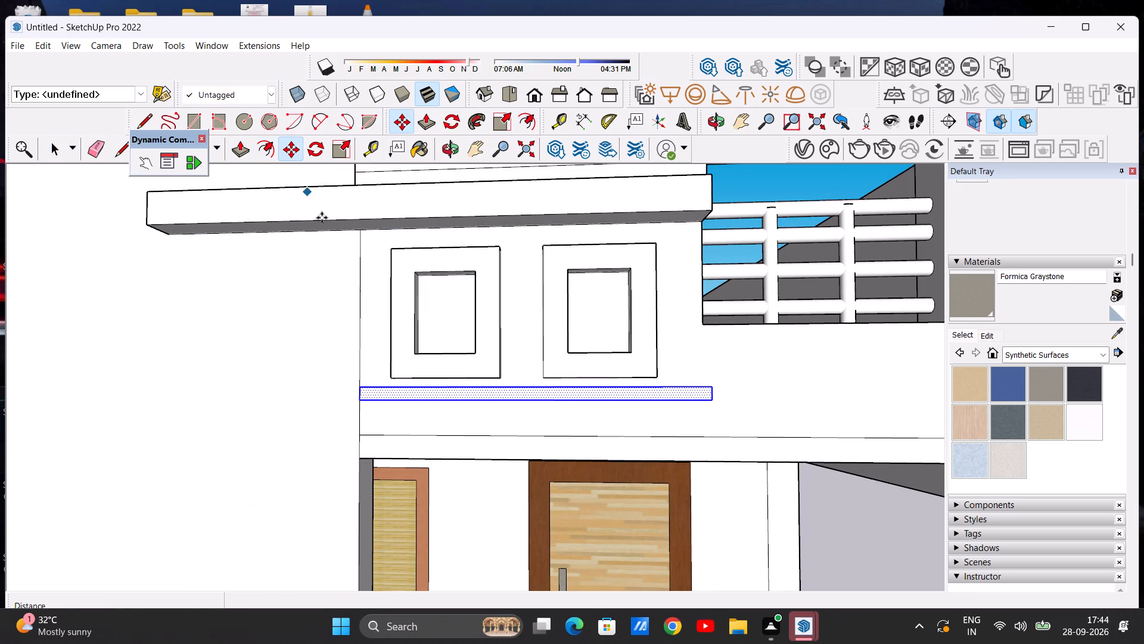
scroll(354, 367, "up", 5)
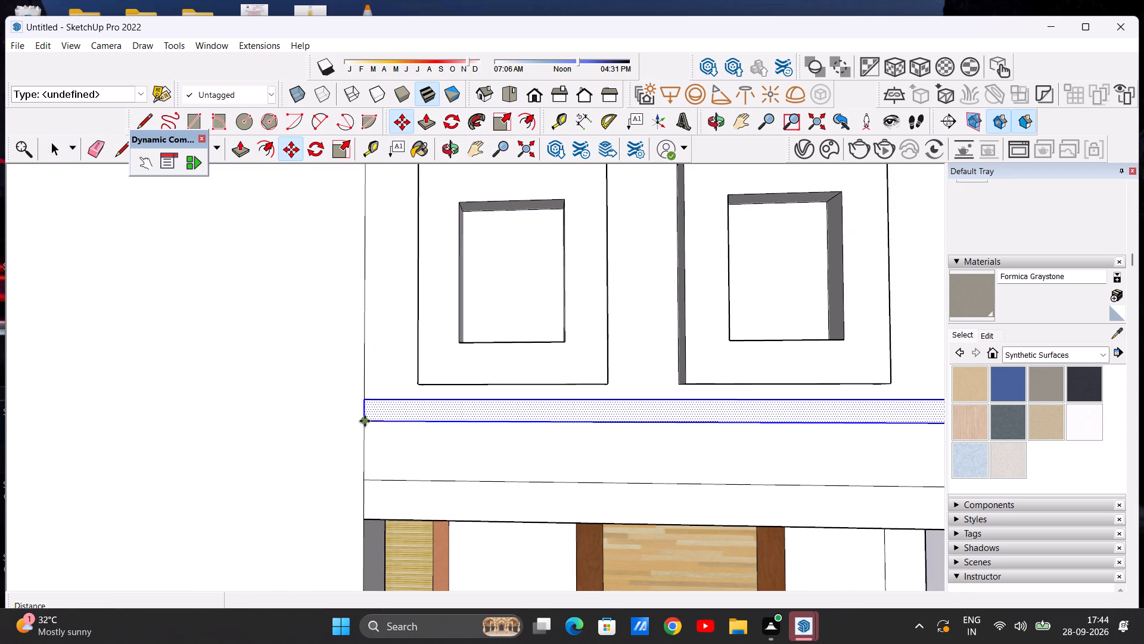
left_click(365, 421)
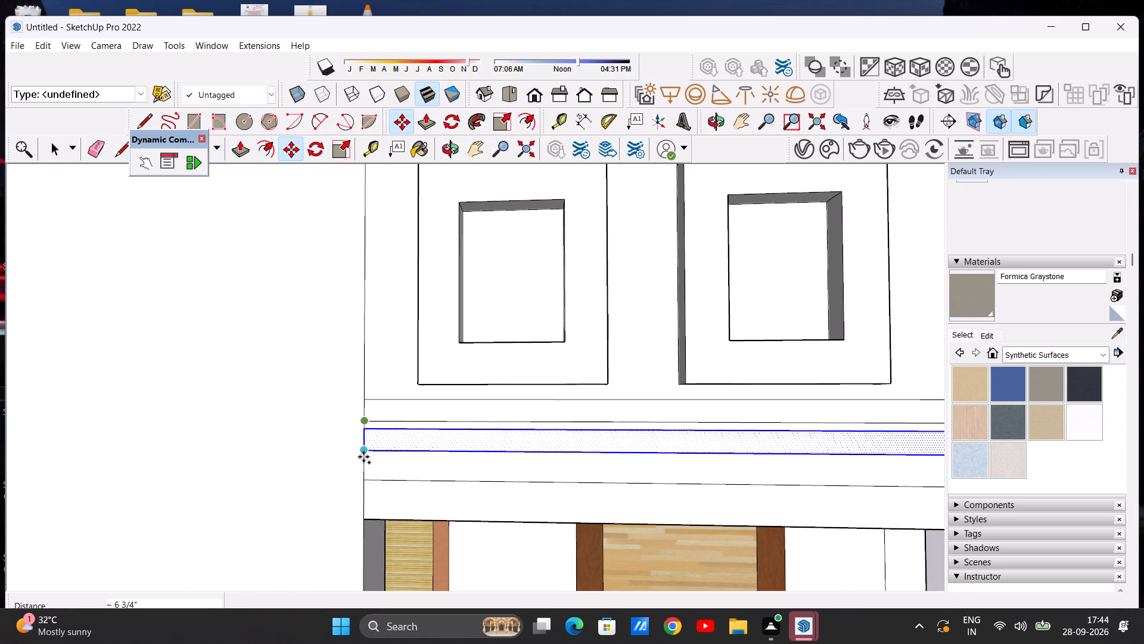
left_click(363, 453)
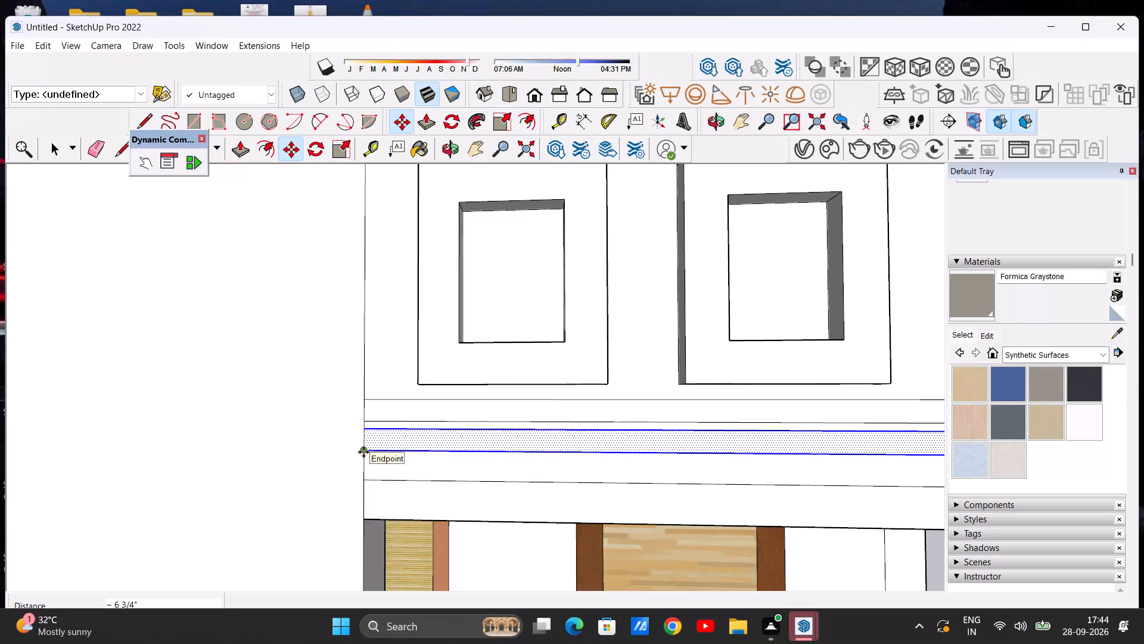
left_click(363, 452)
left_click(363, 452)
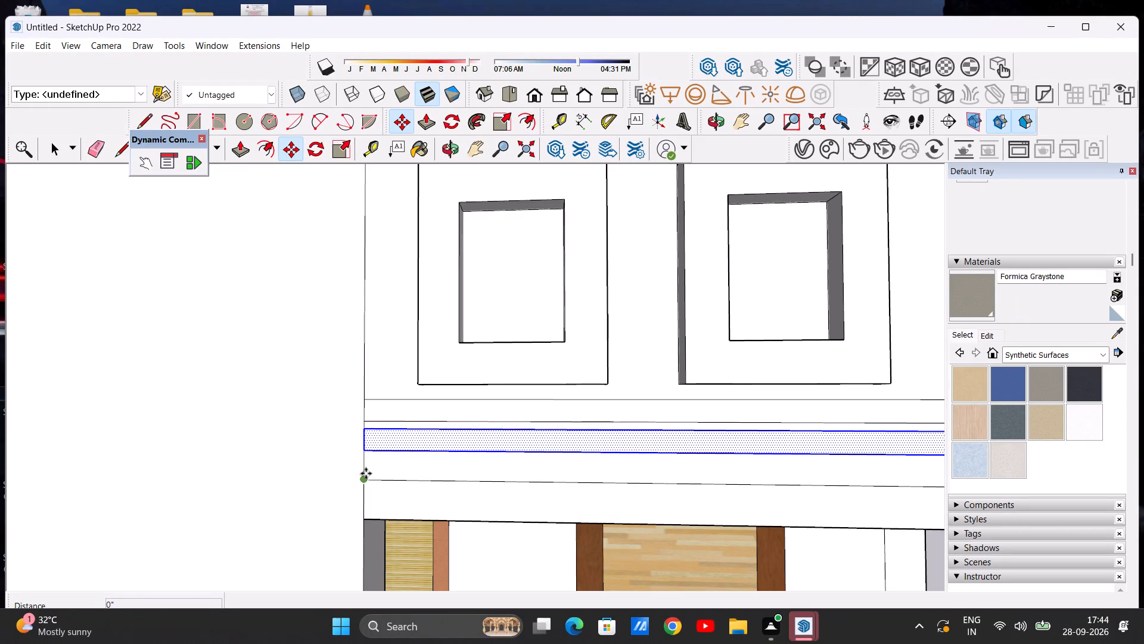
key("space")
scroll(378, 404, "down", 6)
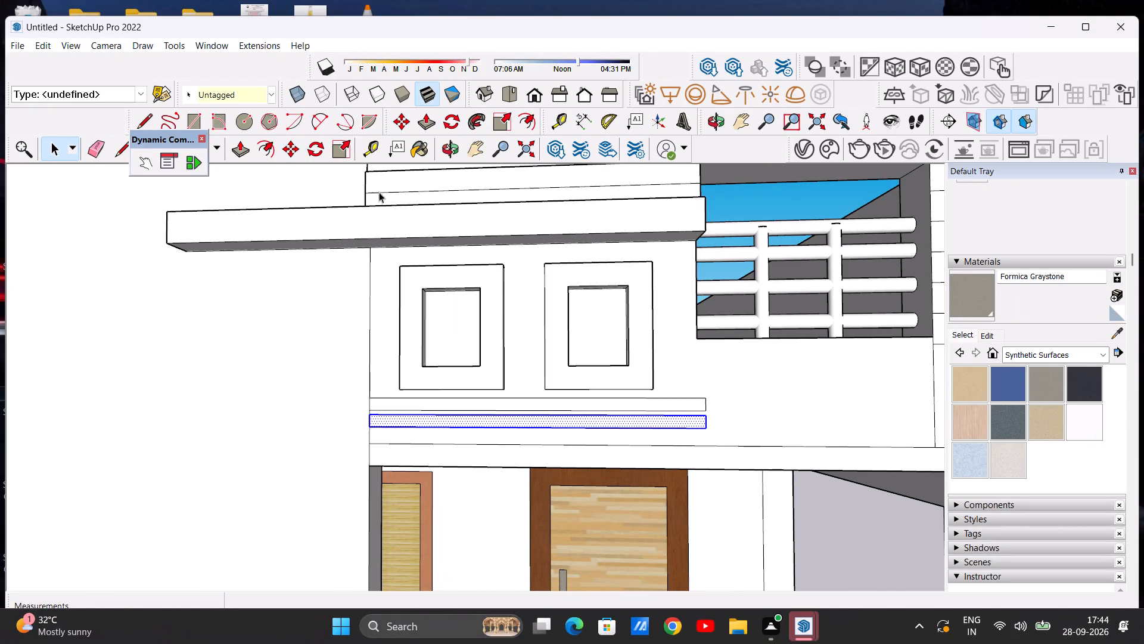
Copy the second strip below the square frames downward until its lower corner meets the top edge of the slab band.
left_click(294, 145)
scroll(381, 417, "up", 10)
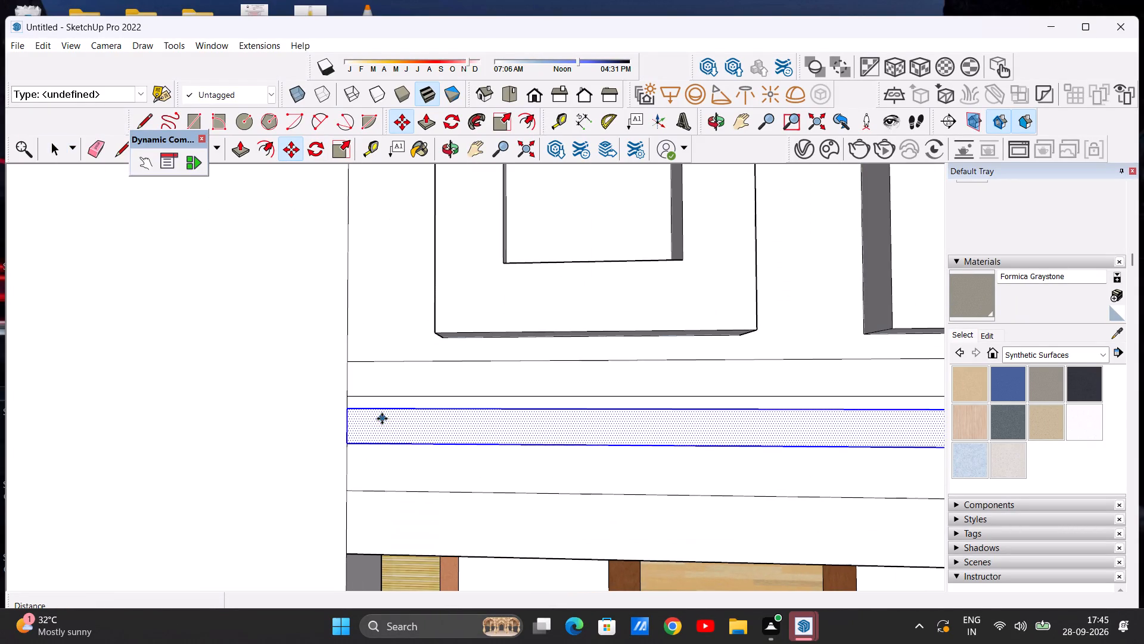
left_click(350, 446)
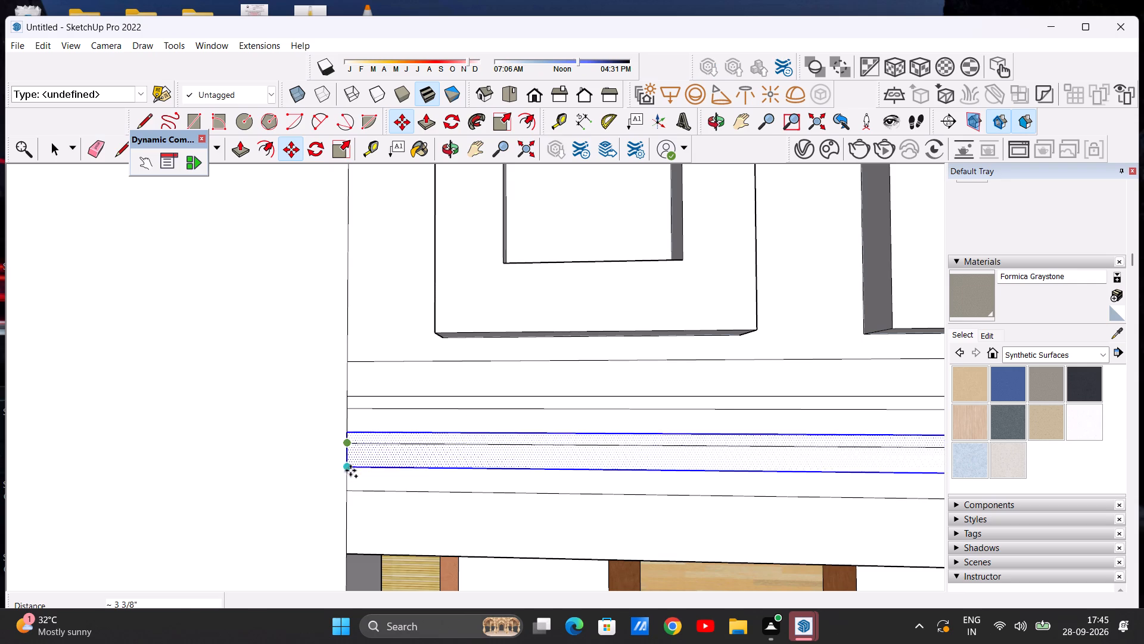
left_click(350, 490)
key("space")
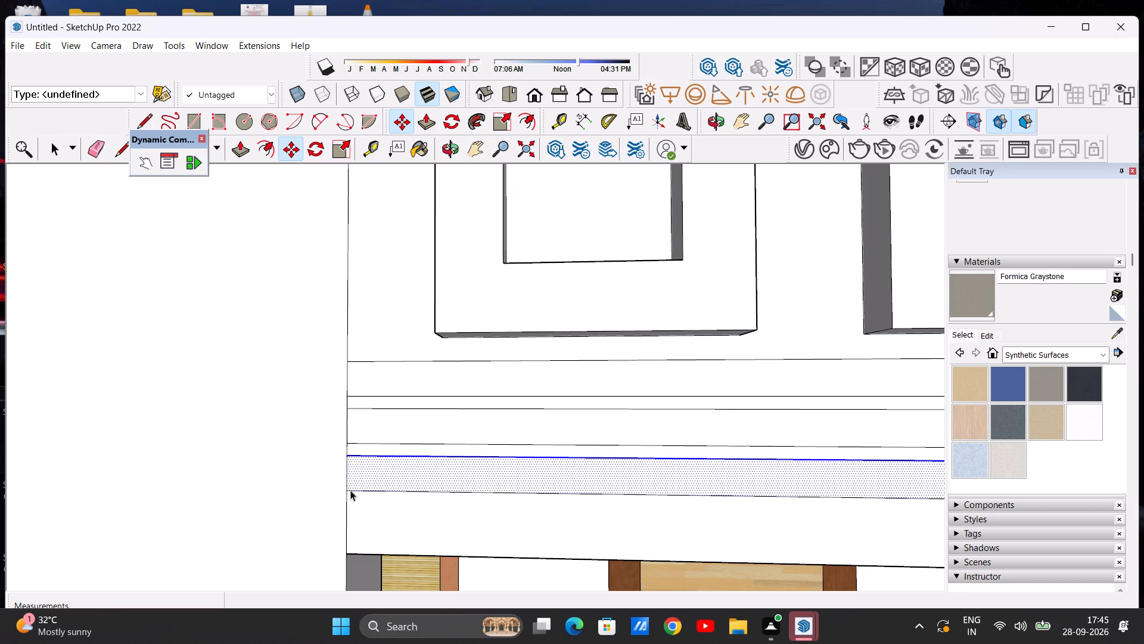
scroll(350, 377, "down", 20)
scroll(350, 377, "down", 1)
left_click(729, 428)
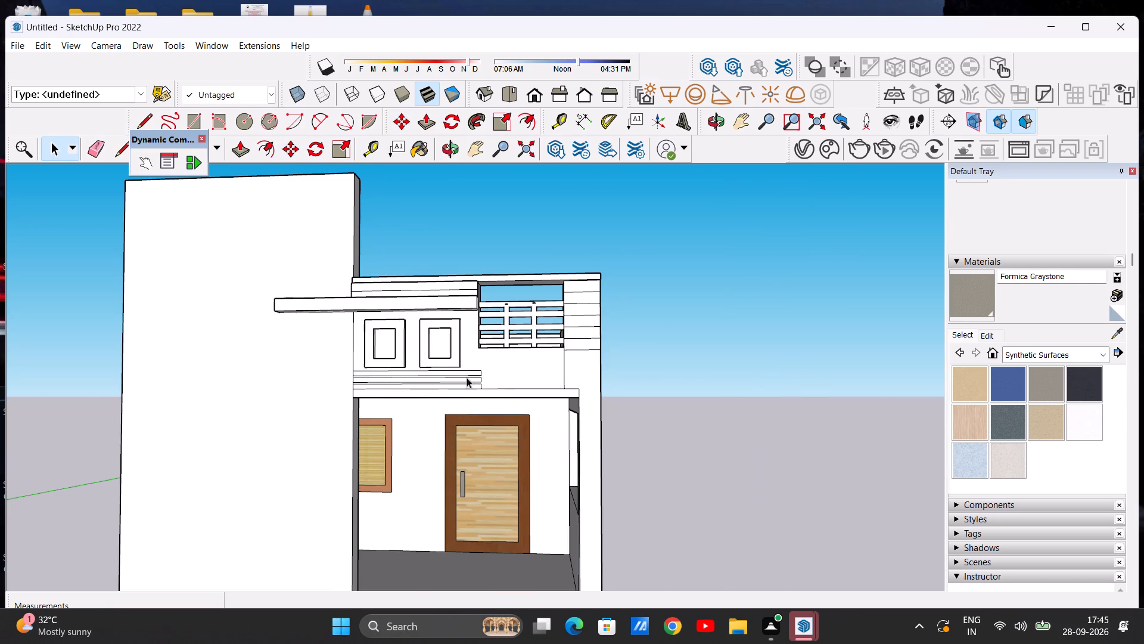
Examine the front facade around the three strips, the railing and the plain wall beside the pillar.
scroll(456, 370, "up", 11)
scroll(452, 400, "down", 13)
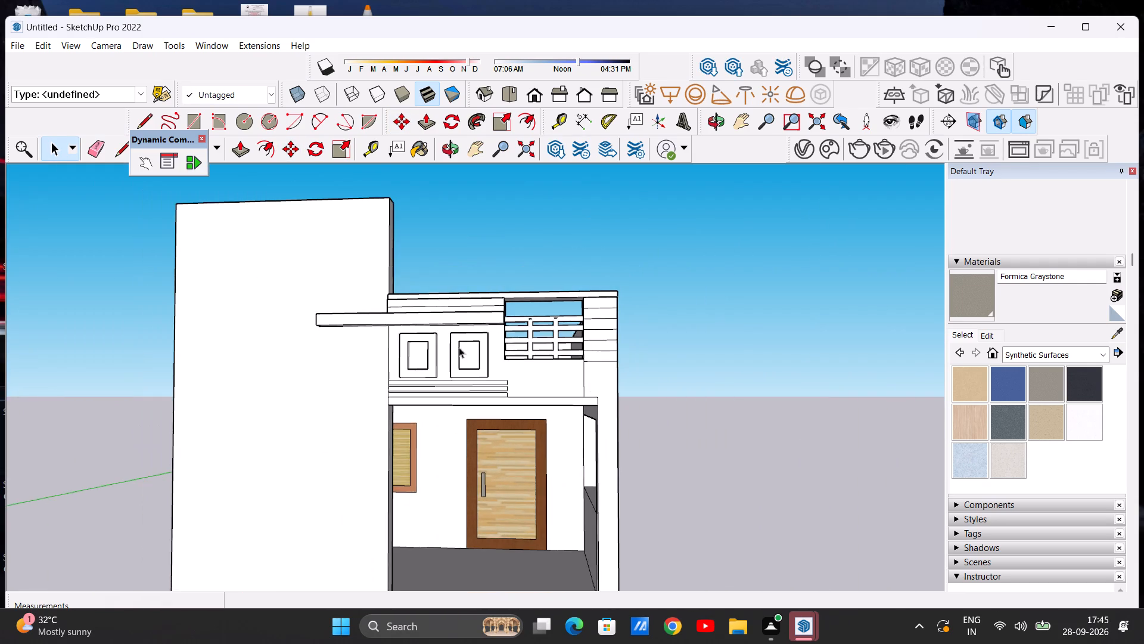
middle_click_drag(459, 347, 480, 355)
scroll(544, 374, "up", 4)
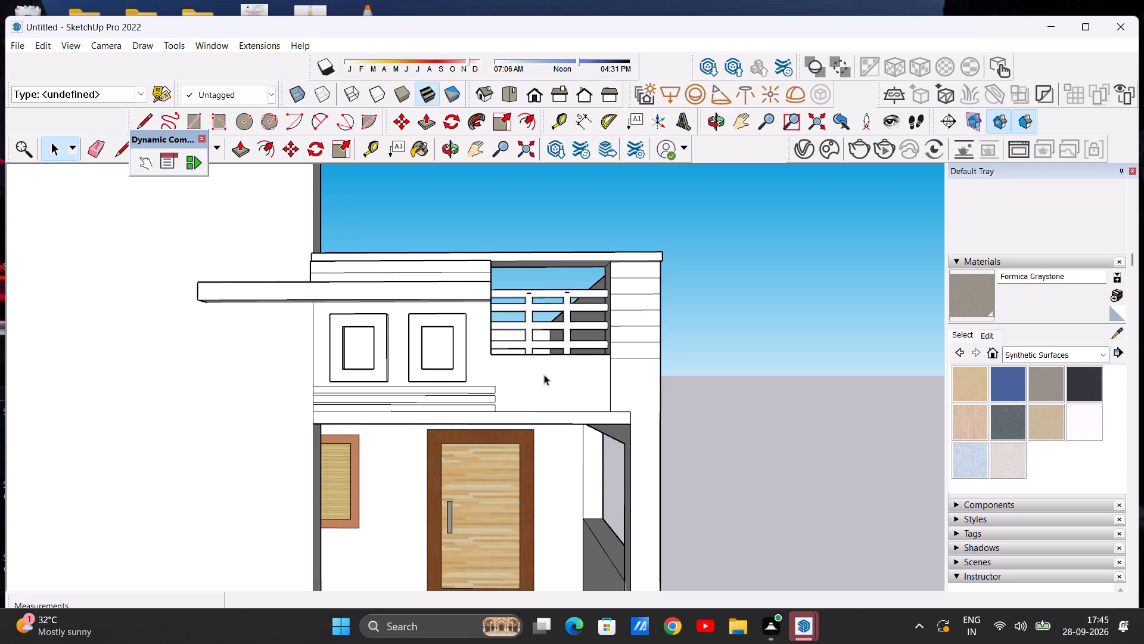
scroll(544, 374, "down", 2)
scroll(579, 382, "up", 5)
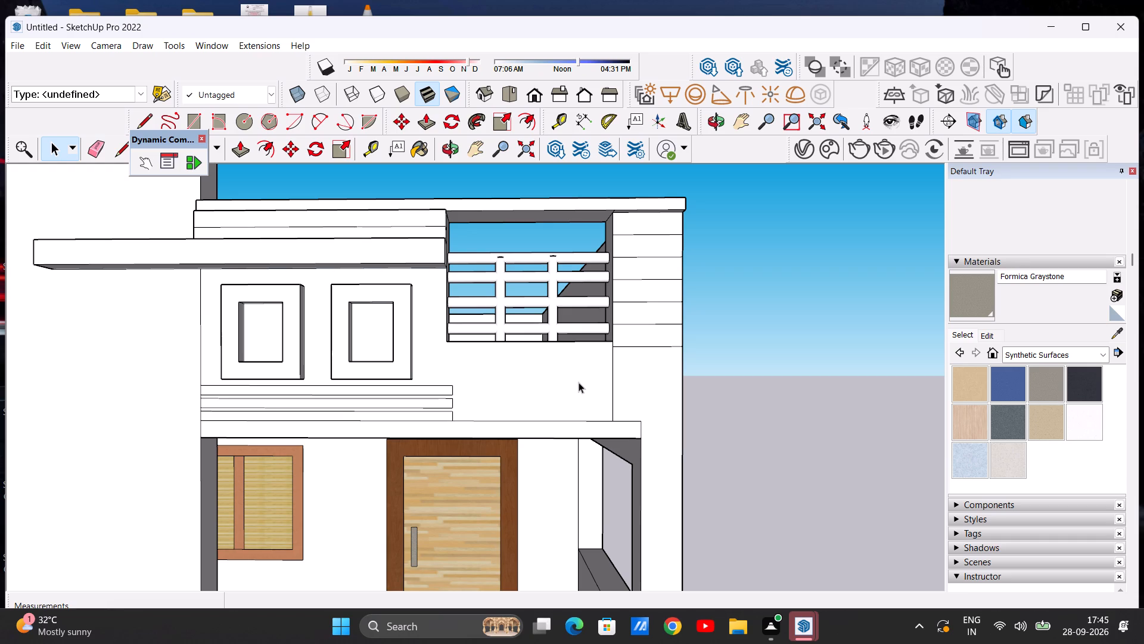
scroll(566, 355, "down", 4)
scroll(589, 354, "up", 5)
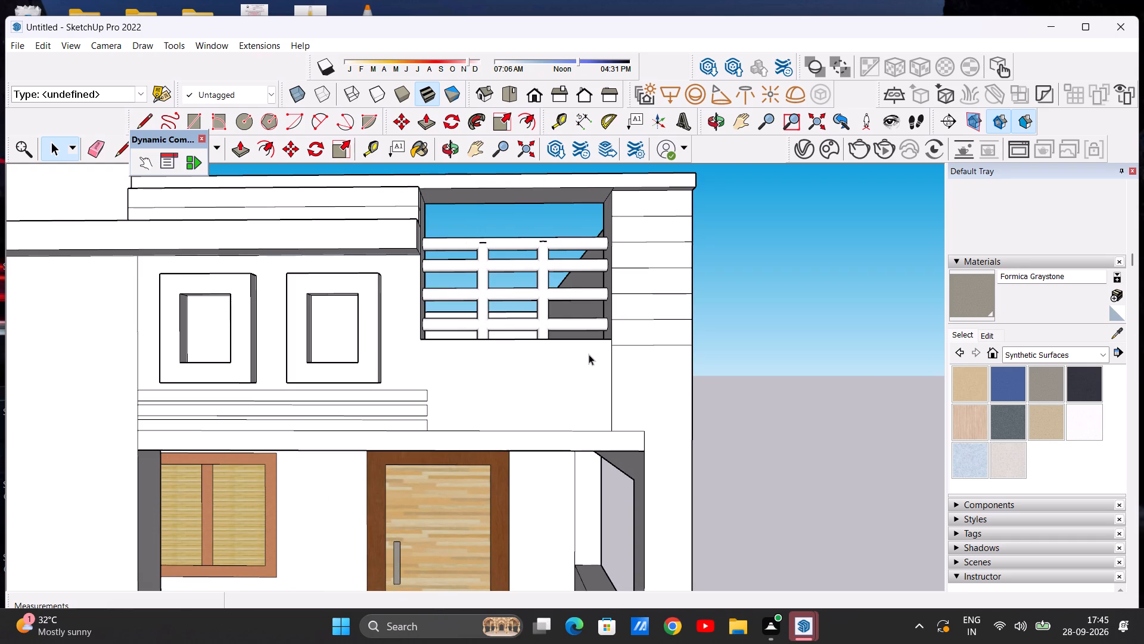
scroll(673, 370, "up", 2)
scroll(619, 360, "down", 2)
scroll(632, 447, "up", 3)
scroll(620, 355, "down", 1)
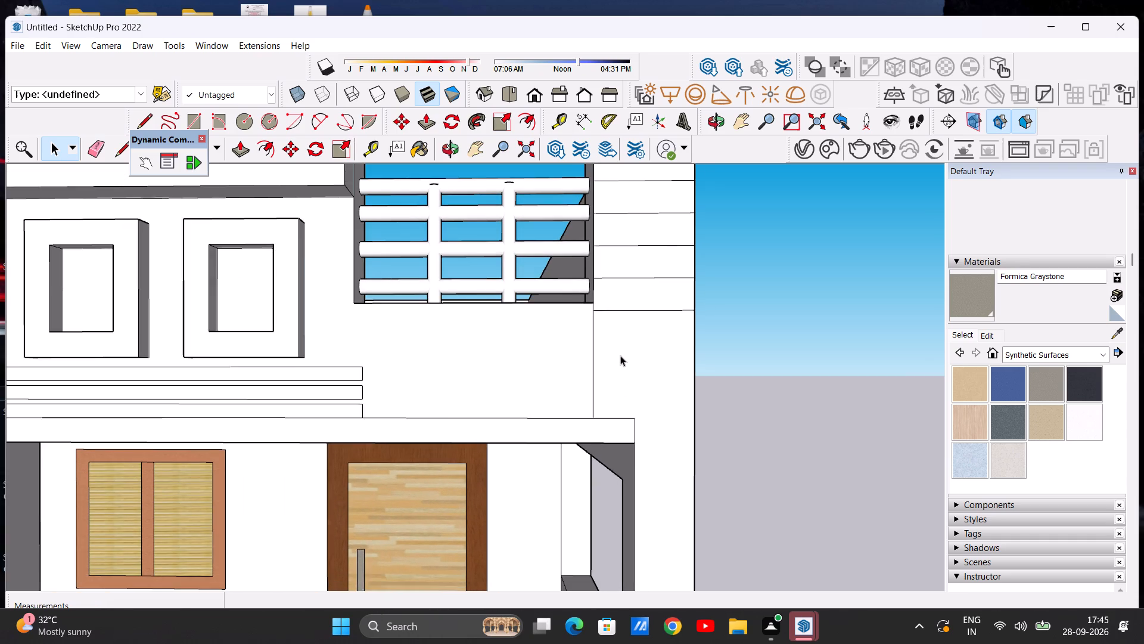
scroll(620, 355, "down", 1)
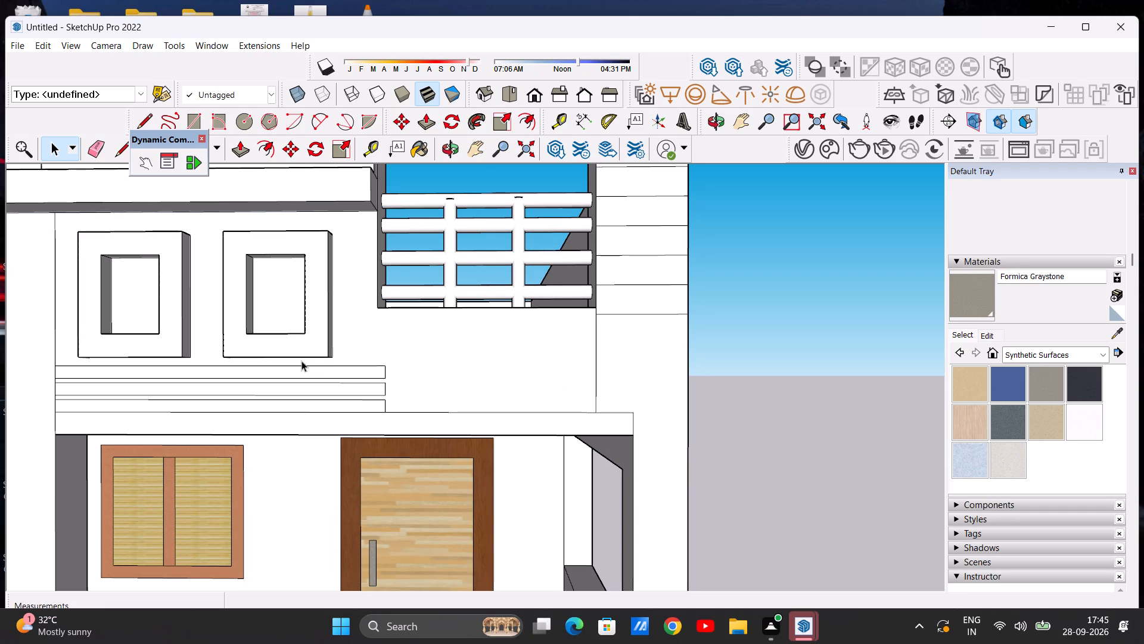
scroll(385, 343, "down", 3)
scroll(395, 360, "up", 4)
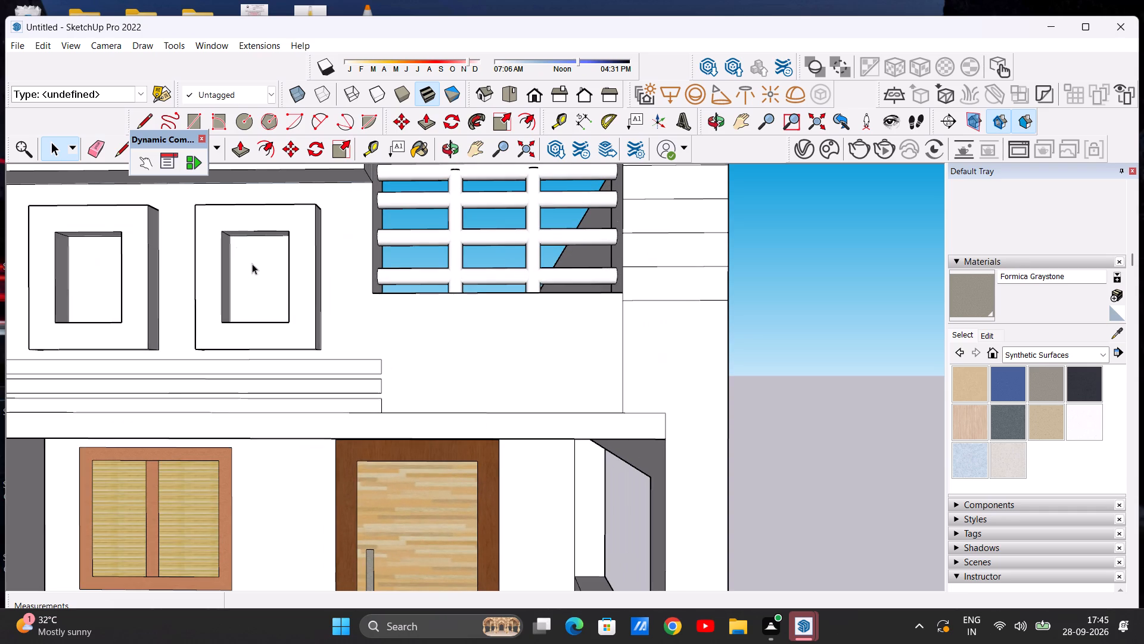
Draw two horizontal lines extending the top strip's upper and lower edges to the pillar's outer edge, the upper about 9' 11 5/8" long.
left_click(146, 118)
scroll(399, 371, "up", 4)
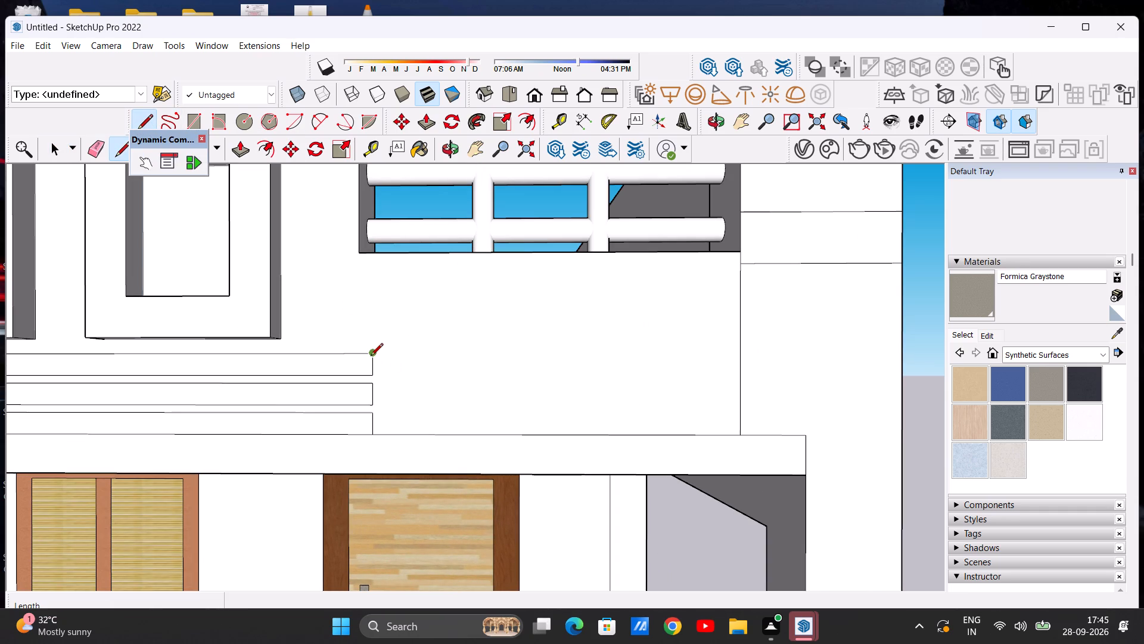
left_click(371, 357)
scroll(590, 368, "down", 6)
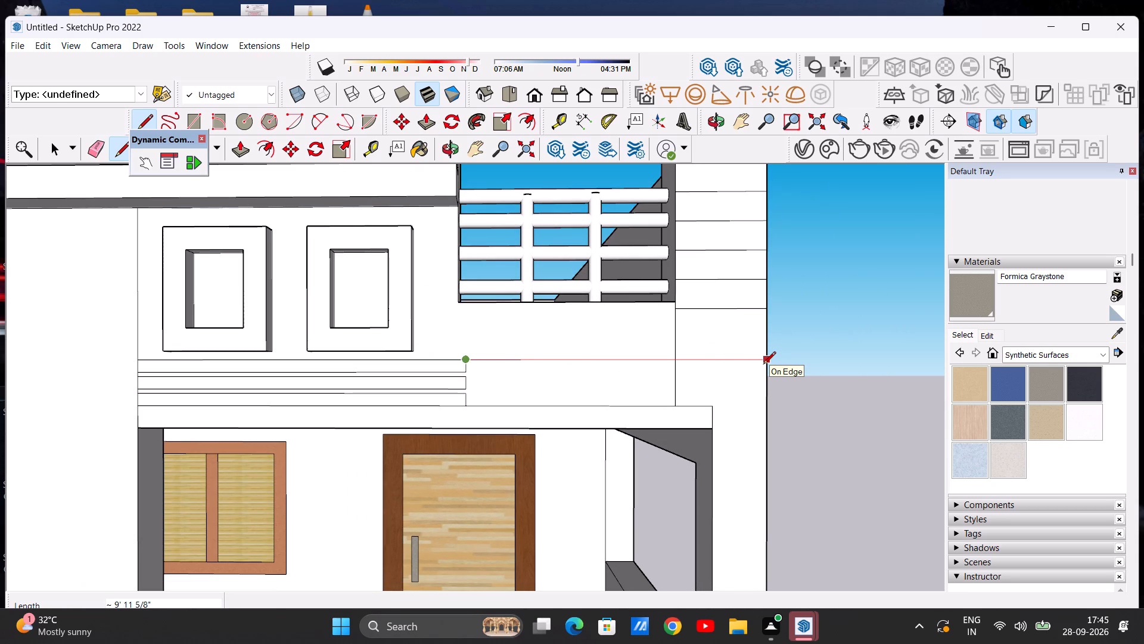
left_click(763, 365)
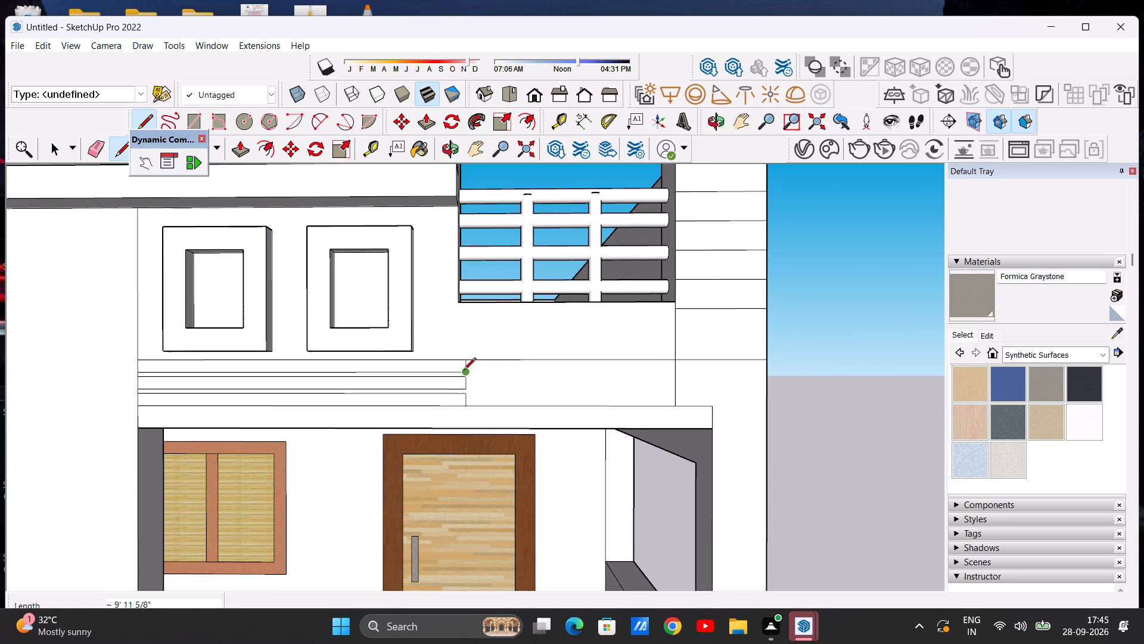
left_click(464, 371)
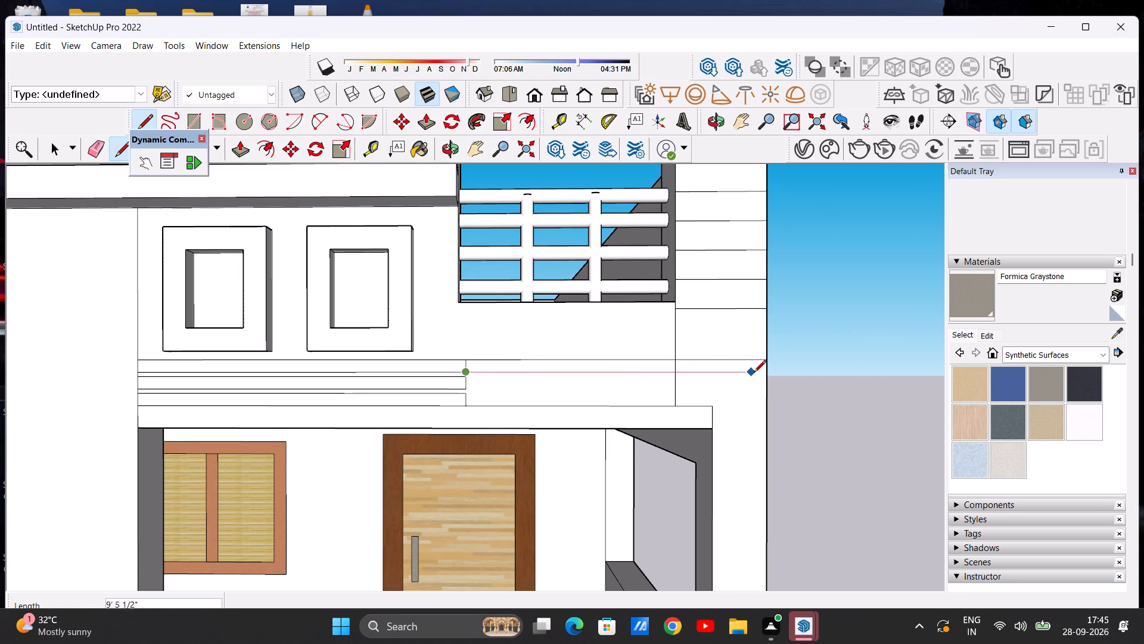
left_click(769, 371)
key("space")
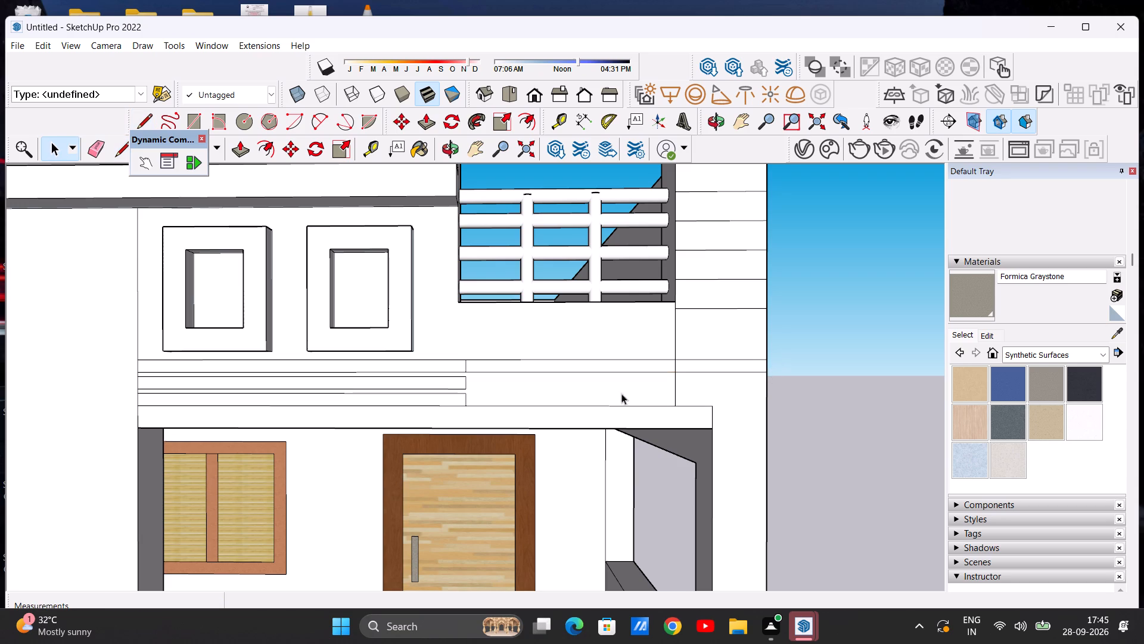
Erase the pillar's vertical edge segment between the two extended strip lines.
scroll(657, 394, "up", 4)
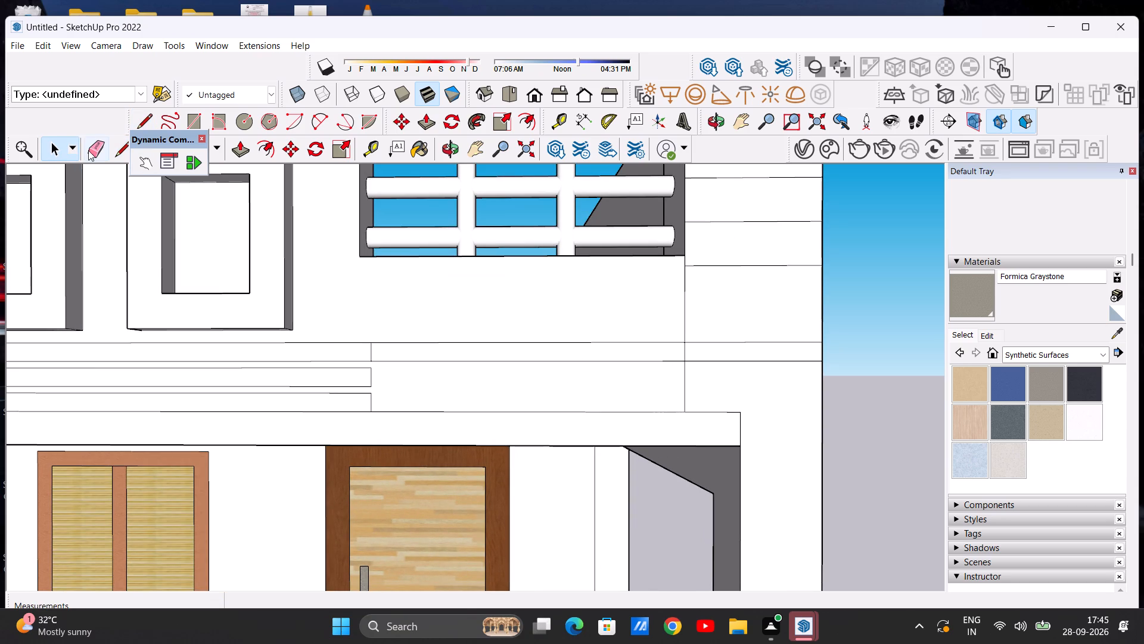
left_click(88, 150)
scroll(685, 361, "up", 2)
scroll(690, 366, "down", 5)
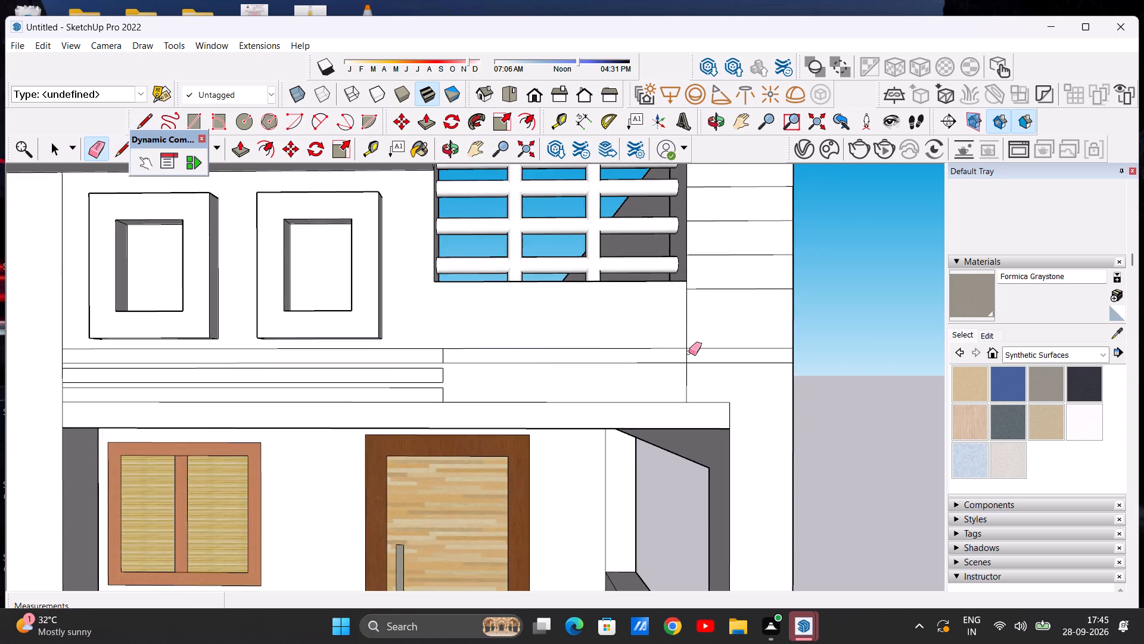
scroll(688, 352, "up", 6)
left_click_drag(680, 360, 689, 360)
key("space")
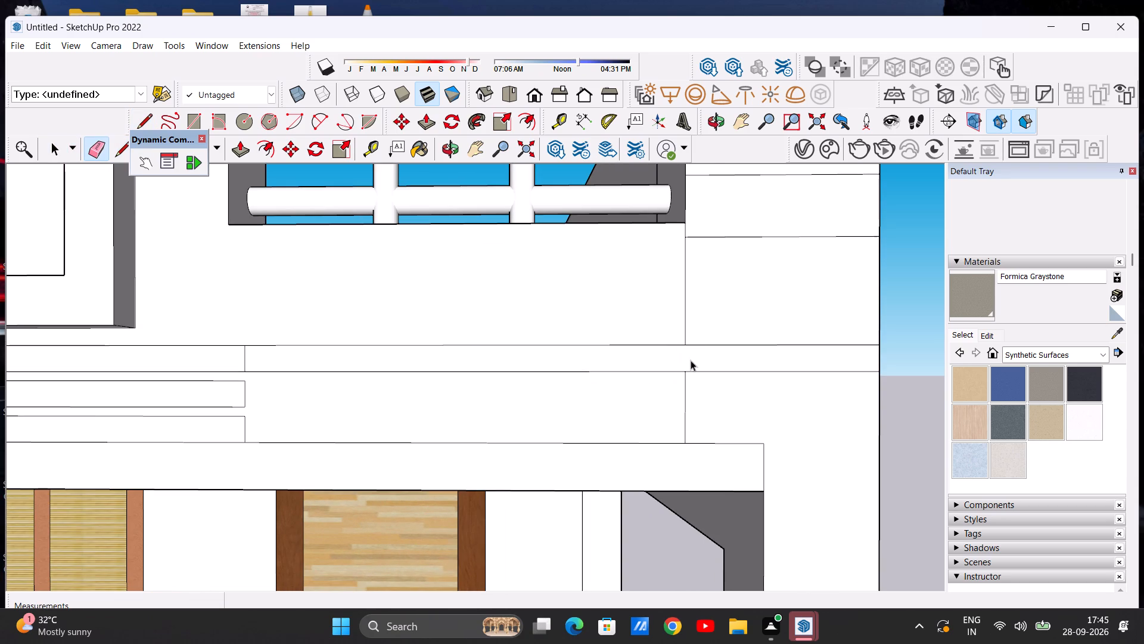
Examine the extended strip and the pillar lines below the railing on the front facade.
scroll(691, 360, "down", 19)
scroll(781, 331, "up", 4)
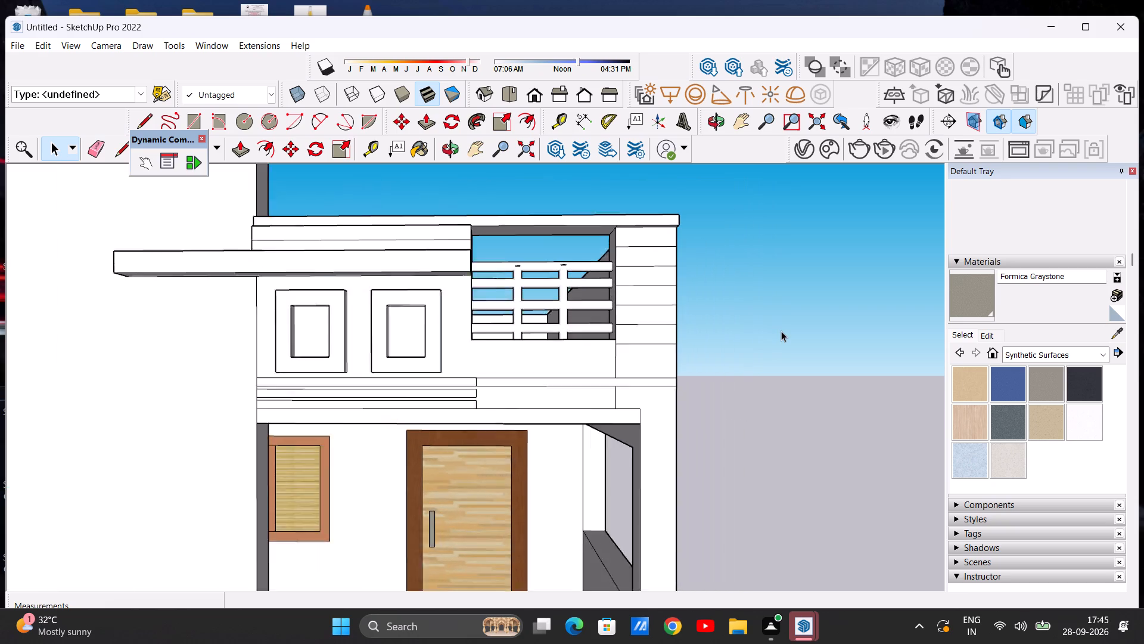
scroll(781, 331, "up", 2)
scroll(666, 351, "up", 3)
key("space")
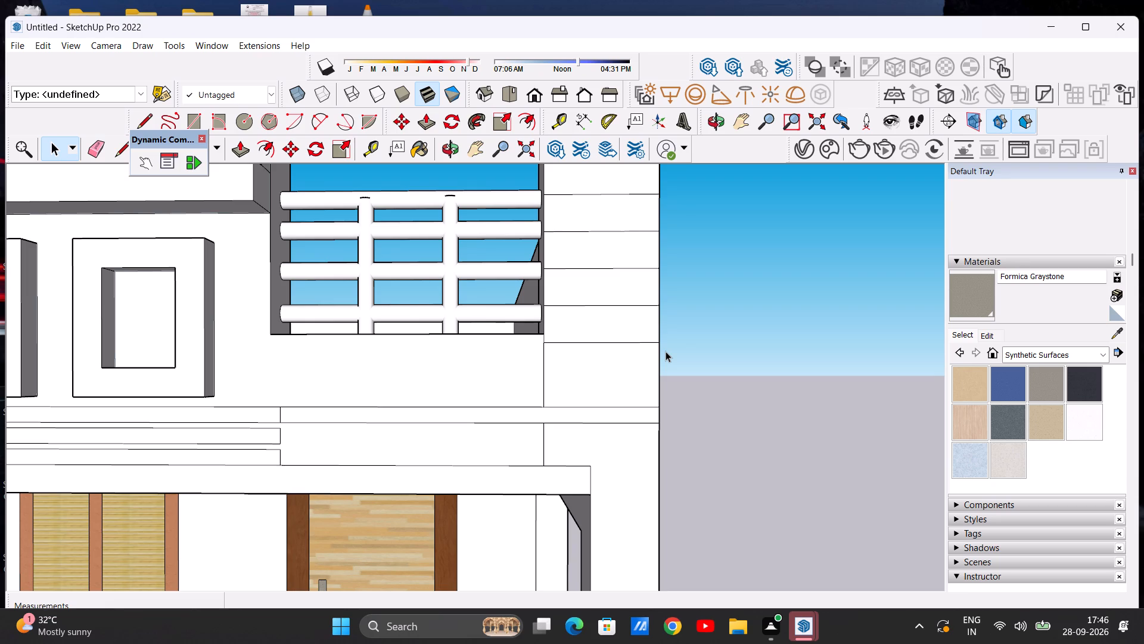
scroll(658, 342, "down", 8)
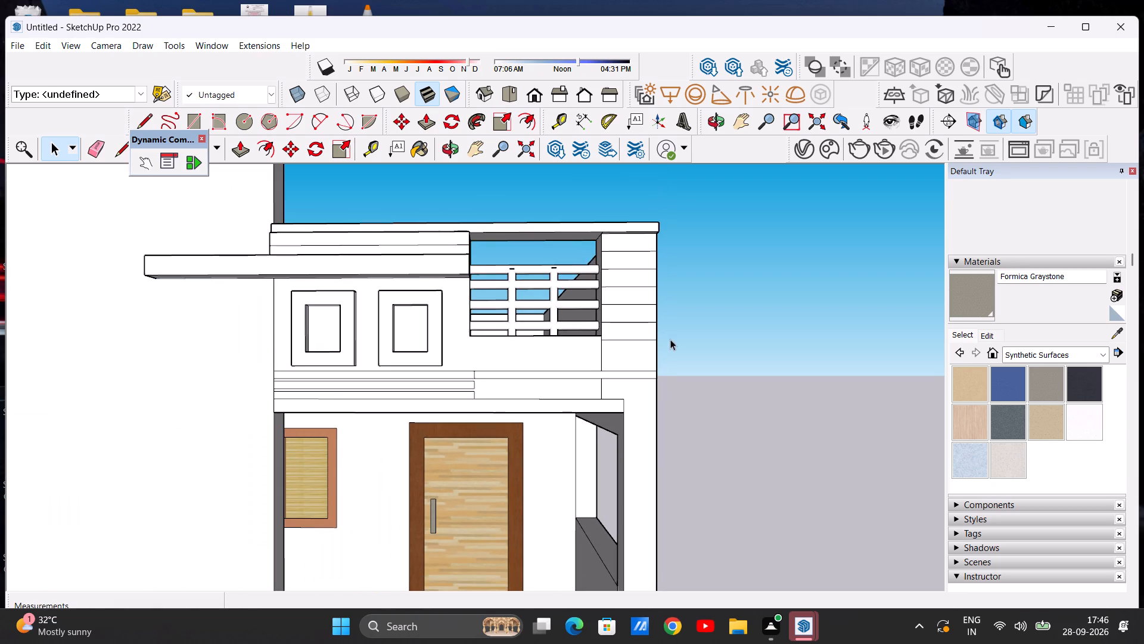
scroll(669, 345, "up", 7)
scroll(695, 348, "down", 6)
scroll(855, 351, "up", 2)
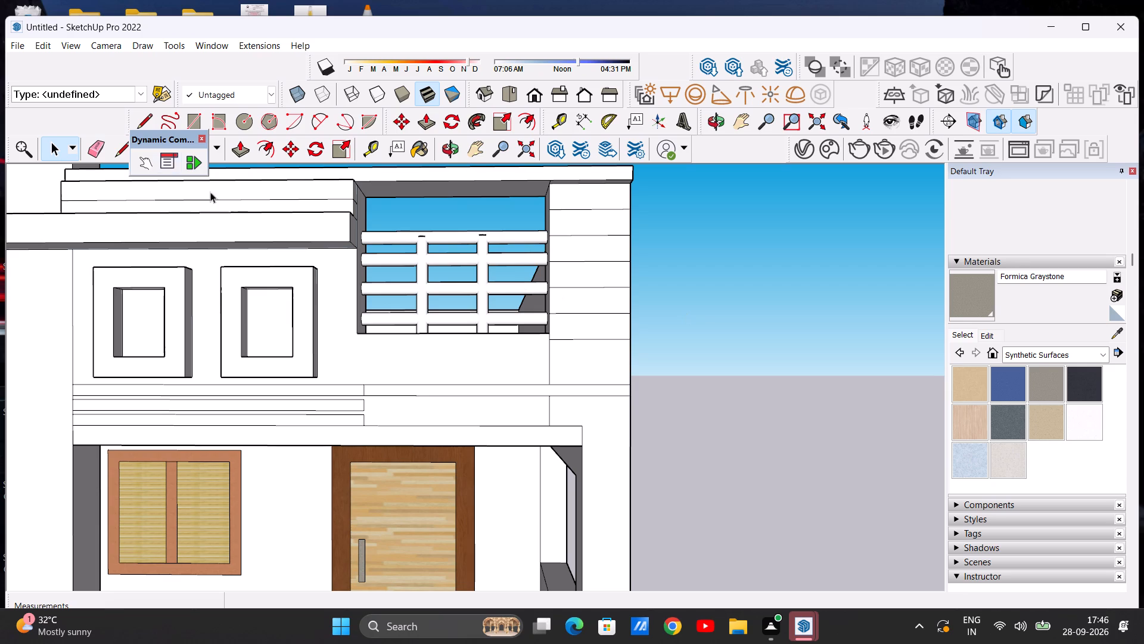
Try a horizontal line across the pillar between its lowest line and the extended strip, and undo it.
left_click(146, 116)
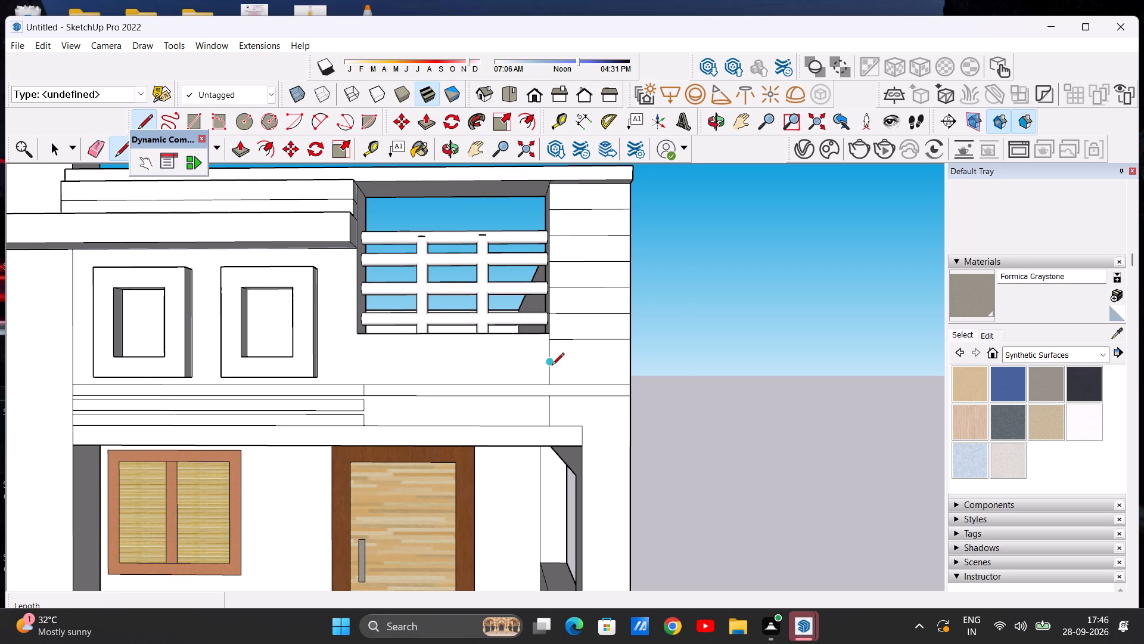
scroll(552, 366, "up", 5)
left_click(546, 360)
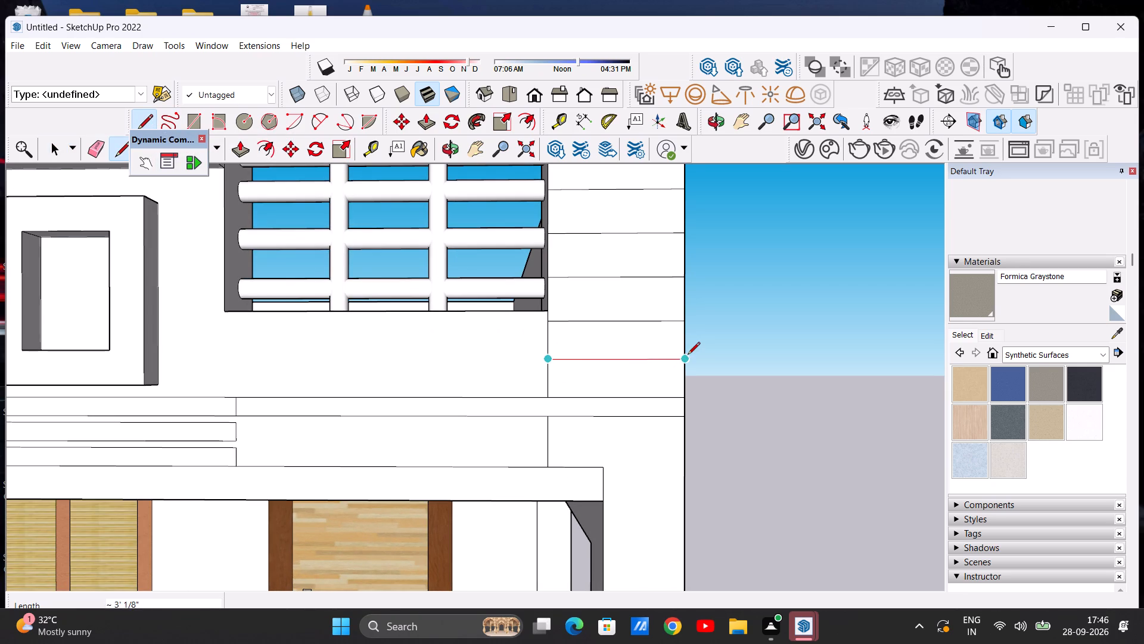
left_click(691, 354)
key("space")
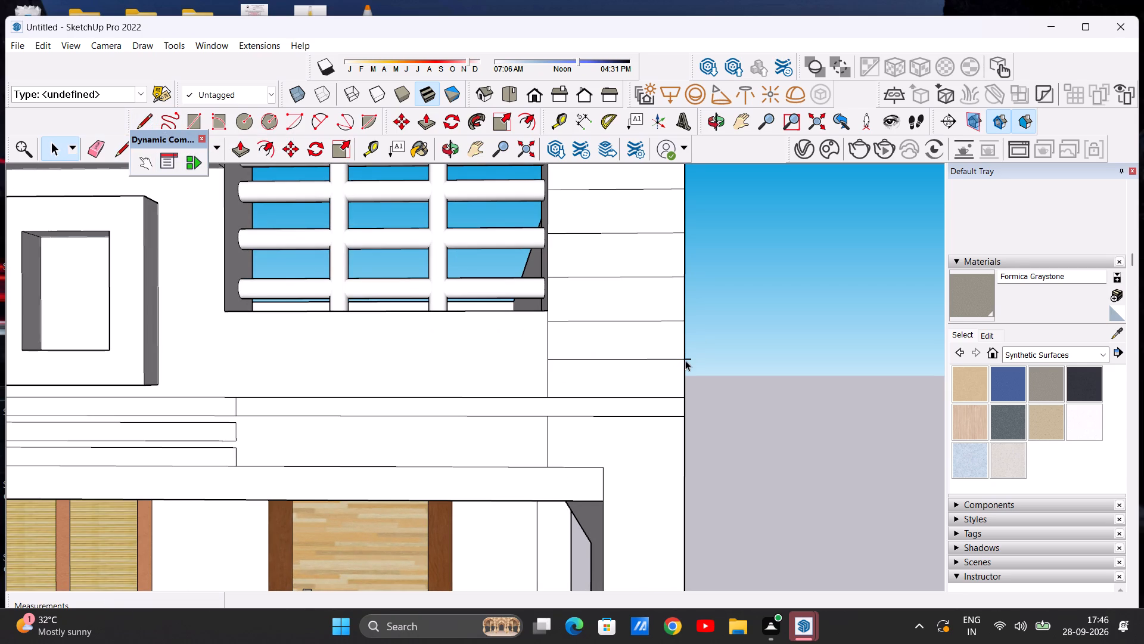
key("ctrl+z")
Draw a horizontal line about 3' 1/8" long across the pillar, midway between its lowest line and the extended strip.
left_click(140, 114)
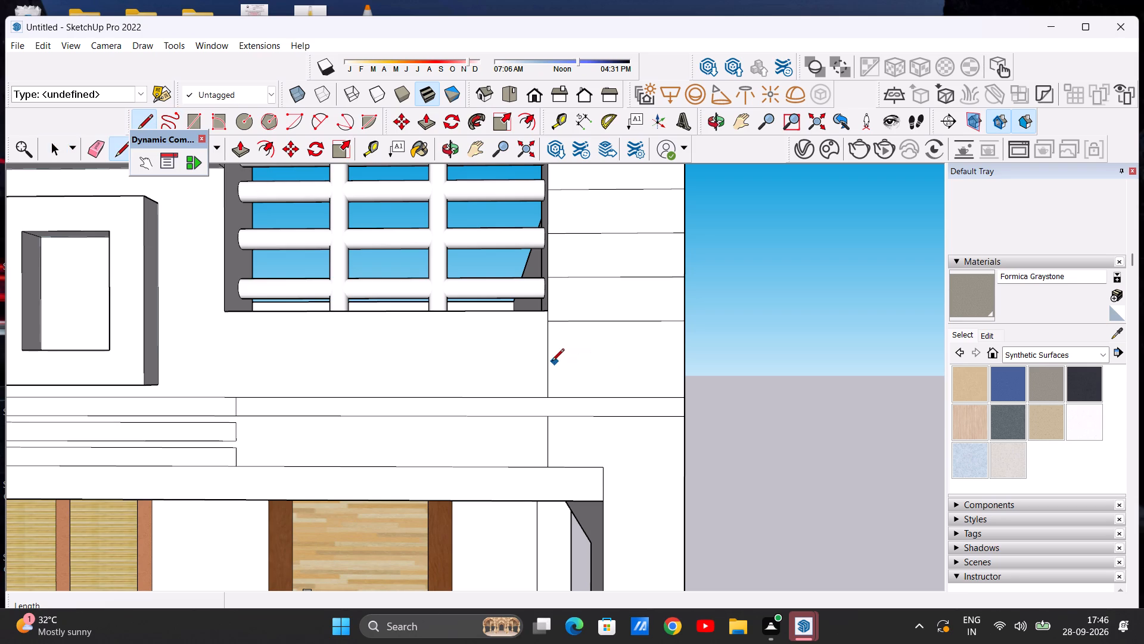
left_click(545, 362)
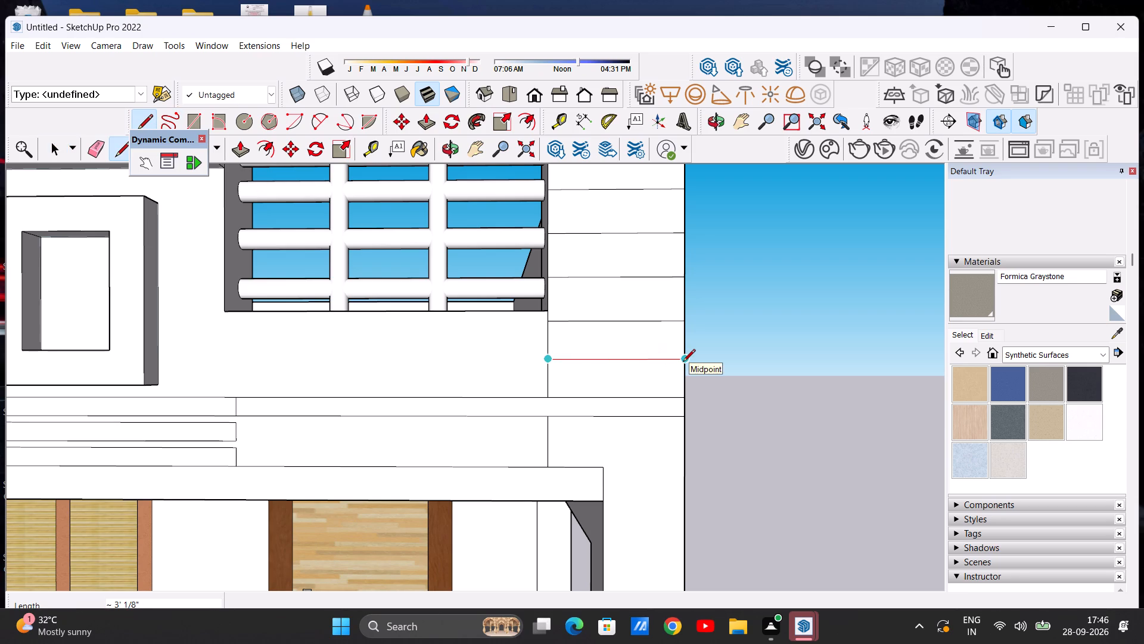
left_click(683, 363)
key("space")
Examine the house from several angles to review the pillar lines and horizontal strips on the front facade.
scroll(711, 370, "down", 14)
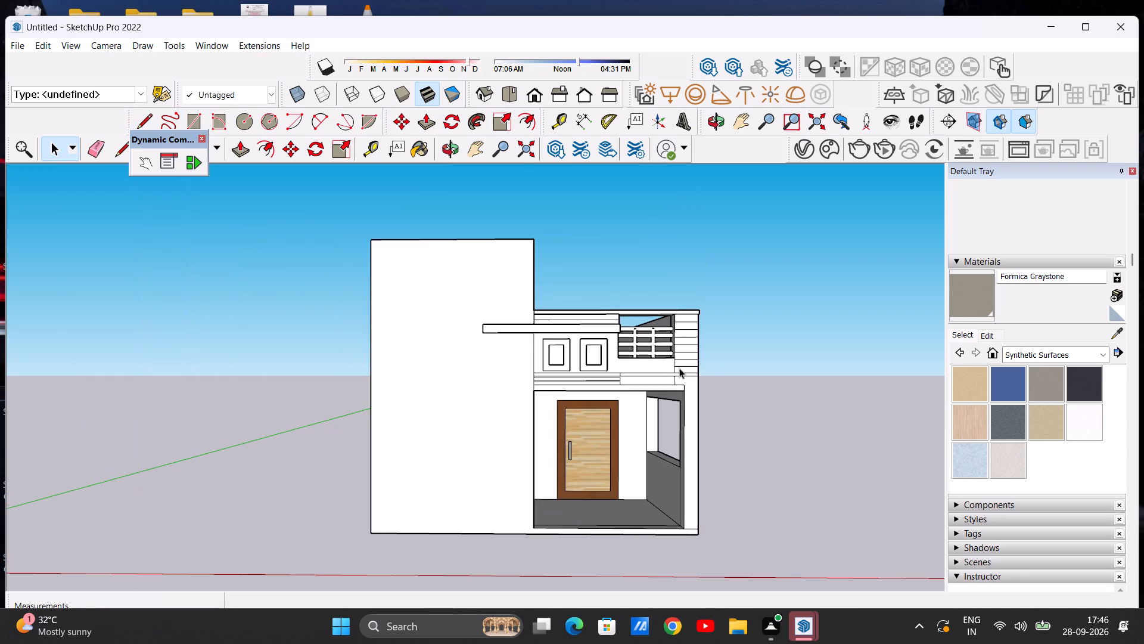
scroll(741, 369, "up", 2)
middle_click_drag(764, 376, 671, 379)
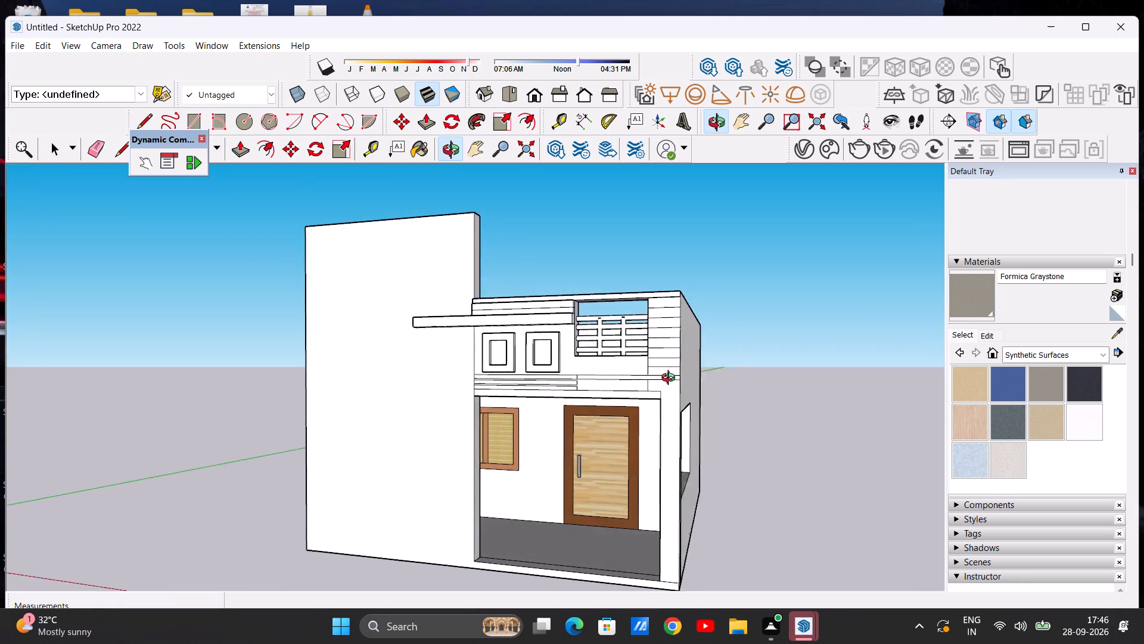
middle_click_drag(671, 379, 630, 401)
scroll(655, 339, "up", 7)
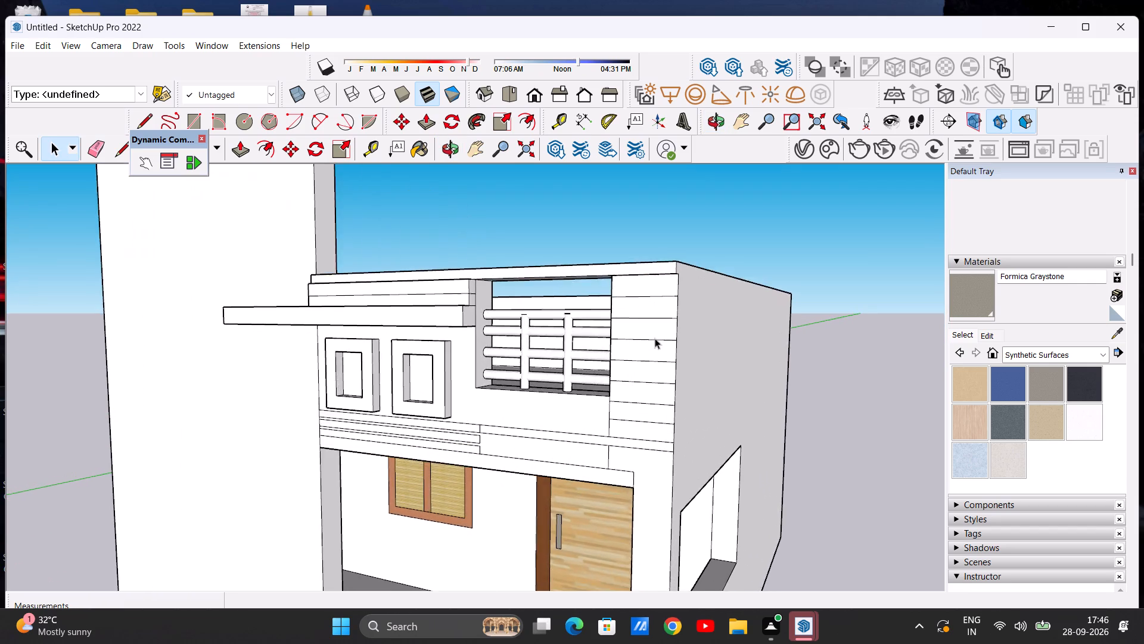
scroll(655, 338, "down", 3)
middle_click_drag(583, 365, 718, 382)
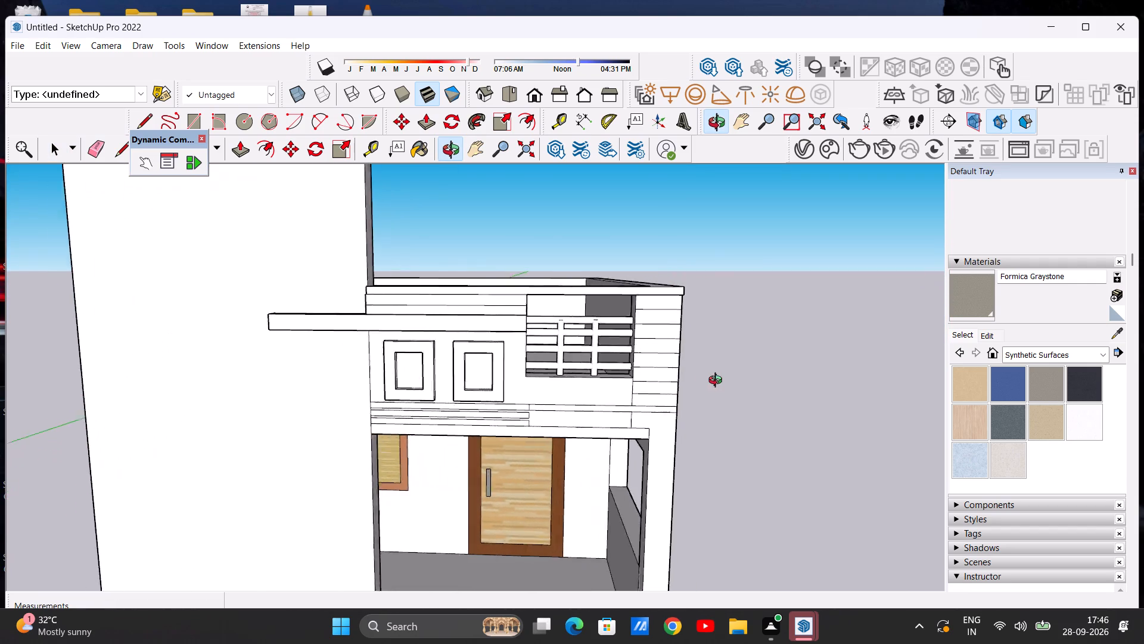
middle_click_drag(718, 382, 792, 380)
scroll(645, 346, "down", 5)
middle_click_drag(656, 361, 558, 349)
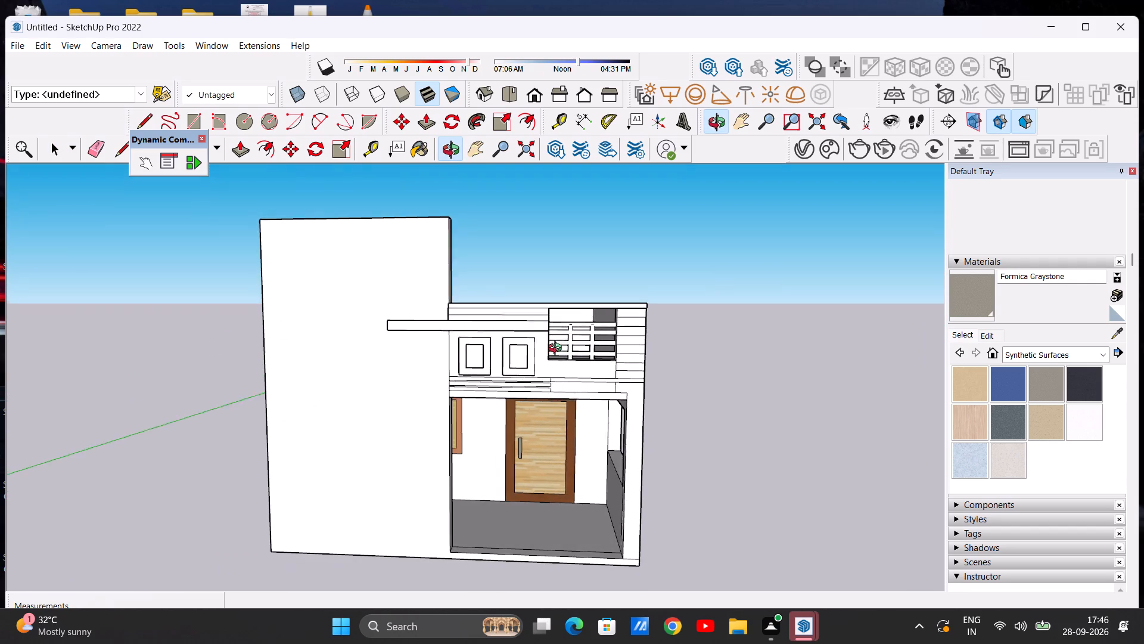
middle_click_drag(558, 349, 555, 348)
scroll(533, 358, "up", 4)
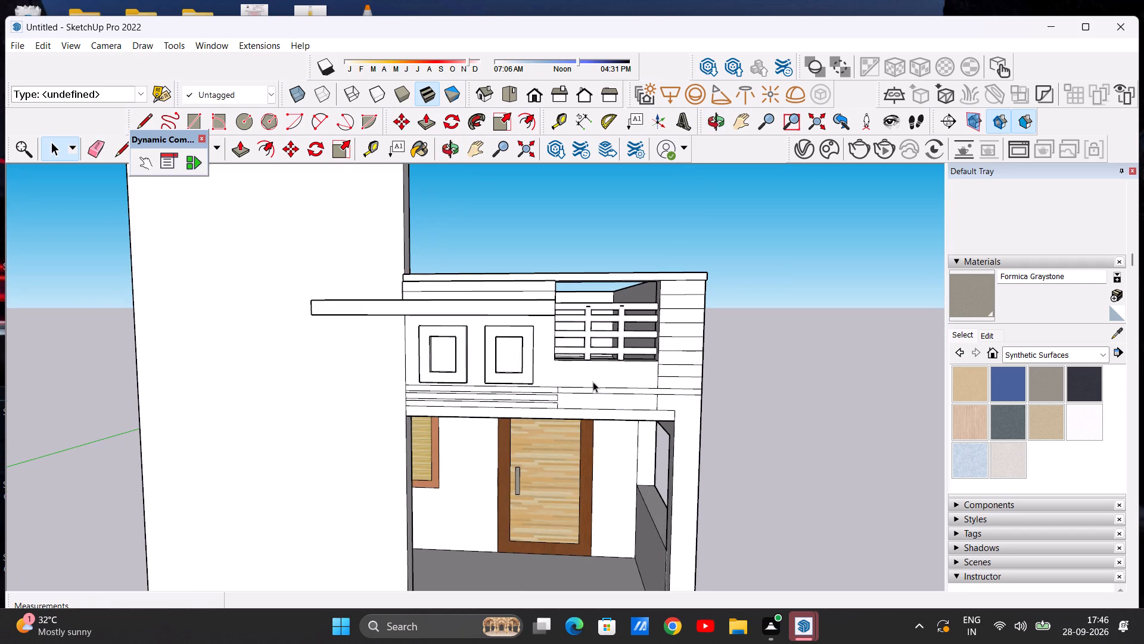
Erase the short vertical line that divides the top horizontal strip below the railing, making it one continuous strip.
middle_click_drag(573, 386, 479, 395)
scroll(498, 388, "up", 13)
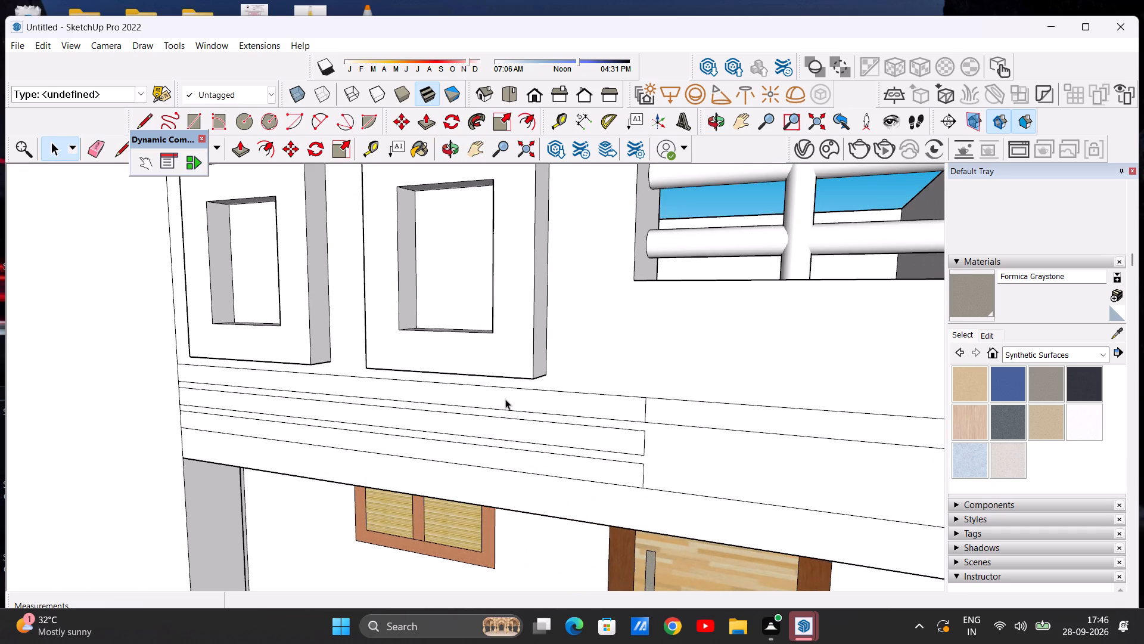
scroll(505, 399, "down", 5)
scroll(564, 392, "up", 1)
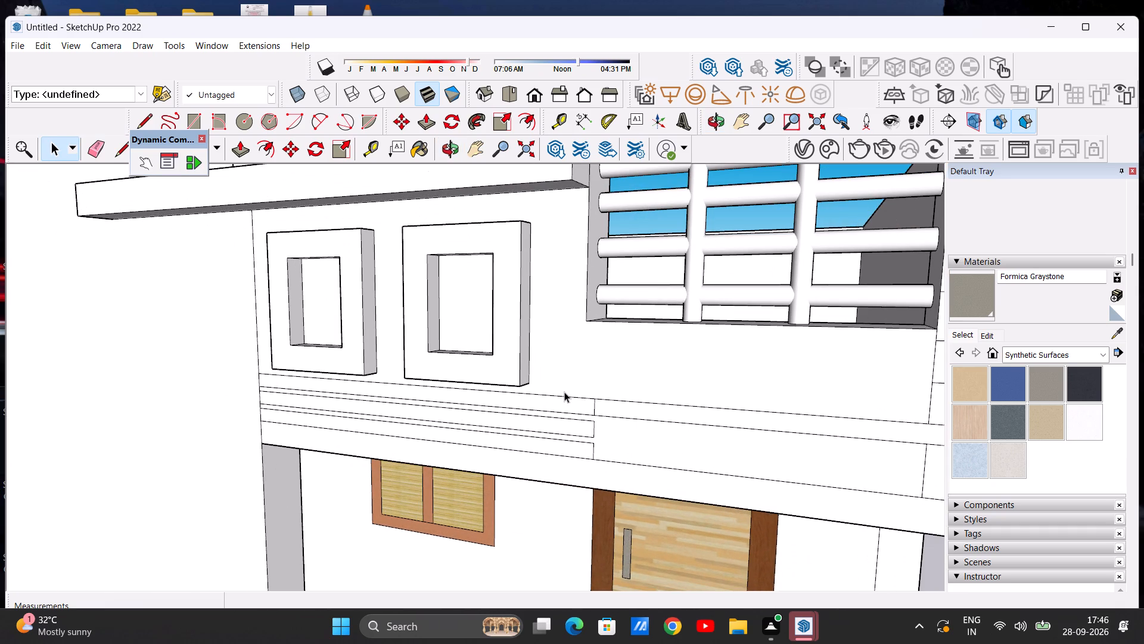
scroll(576, 391, "down", 4)
scroll(614, 395, "up", 6)
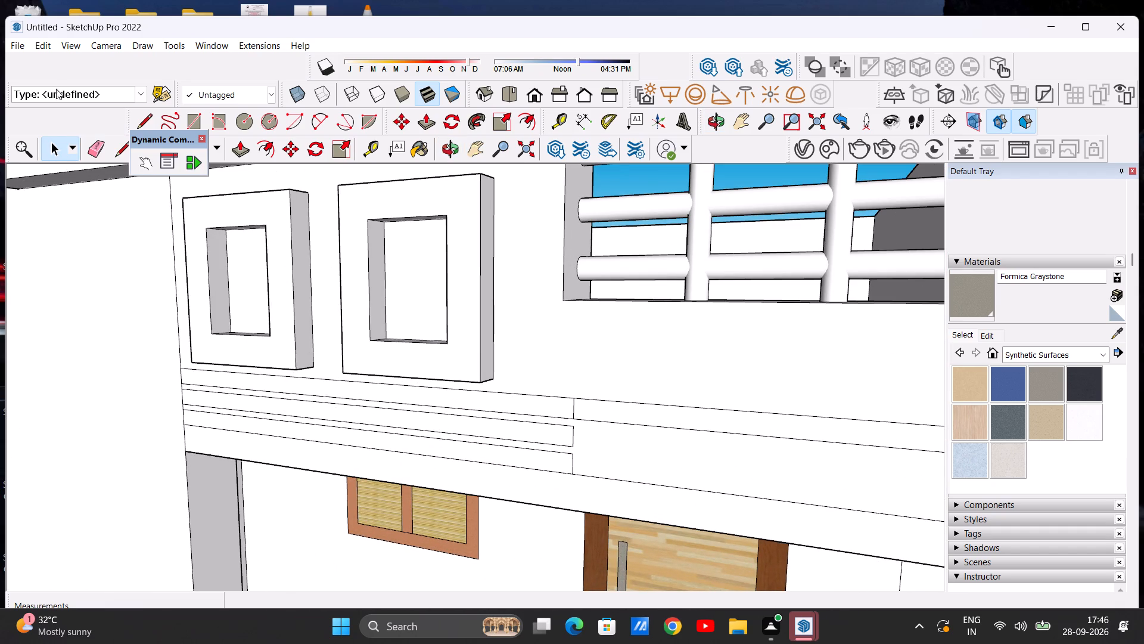
left_click(97, 156)
scroll(505, 396, "up", 6)
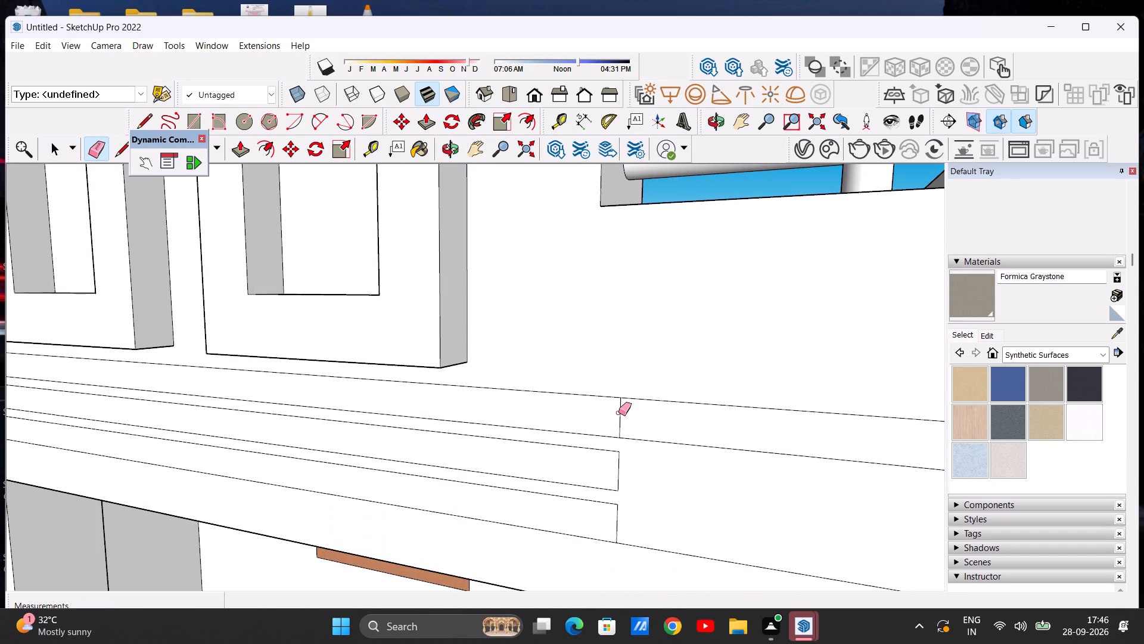
left_click(618, 413)
left_click_drag(618, 413, 631, 416)
left_click_drag(616, 420, 633, 423)
key("space")
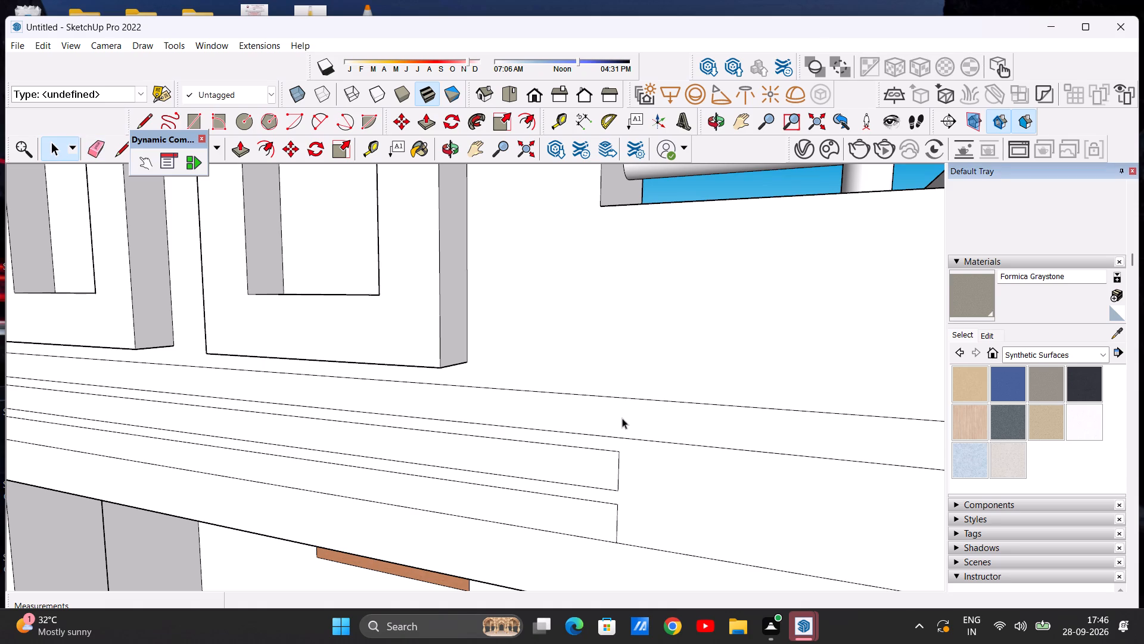
Push/Pull the long top strip, including its extension across the pillar, outward about 9" from the front facade.
scroll(620, 340, "down", 12)
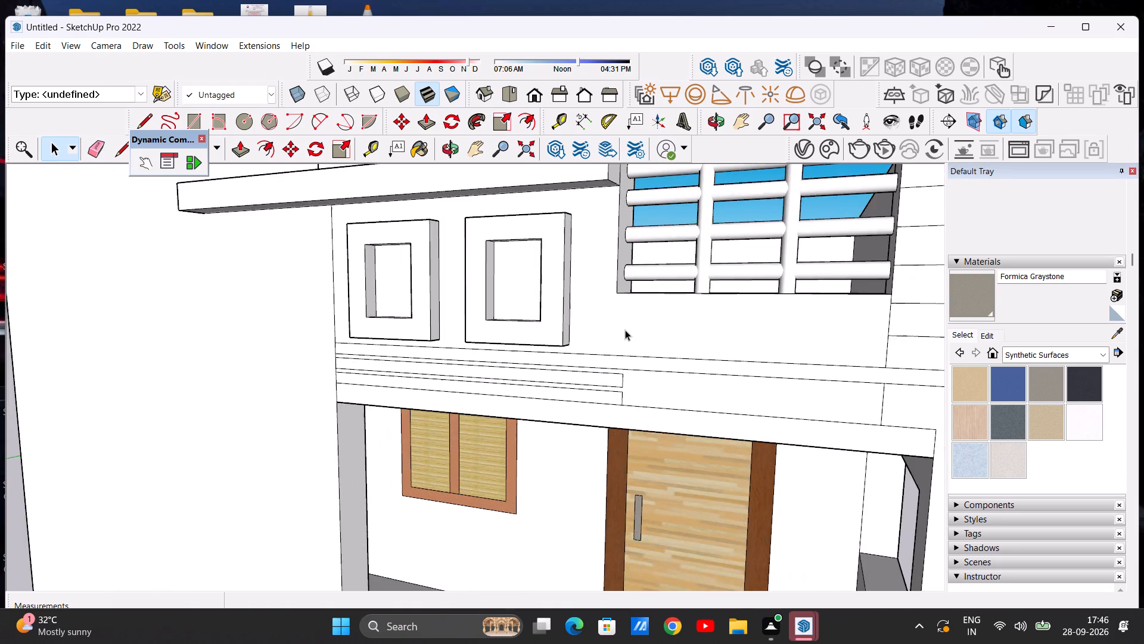
scroll(618, 324, "down", 6)
scroll(621, 332, "up", 6)
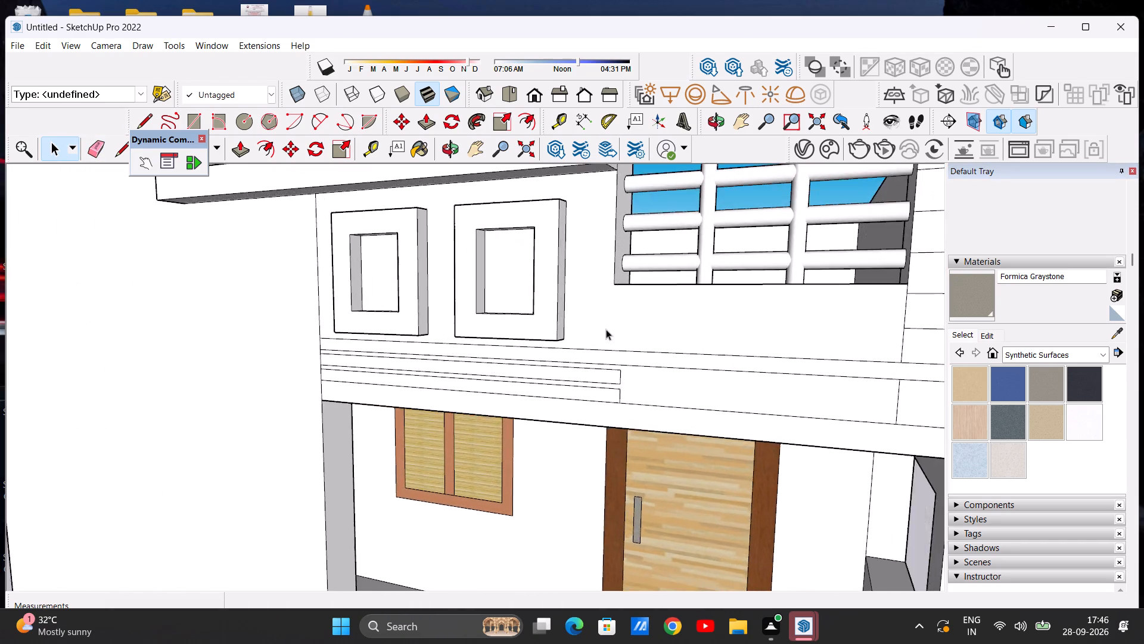
scroll(601, 329, "down", 8)
middle_click_drag(677, 352, 601, 360)
scroll(751, 360, "up", 4)
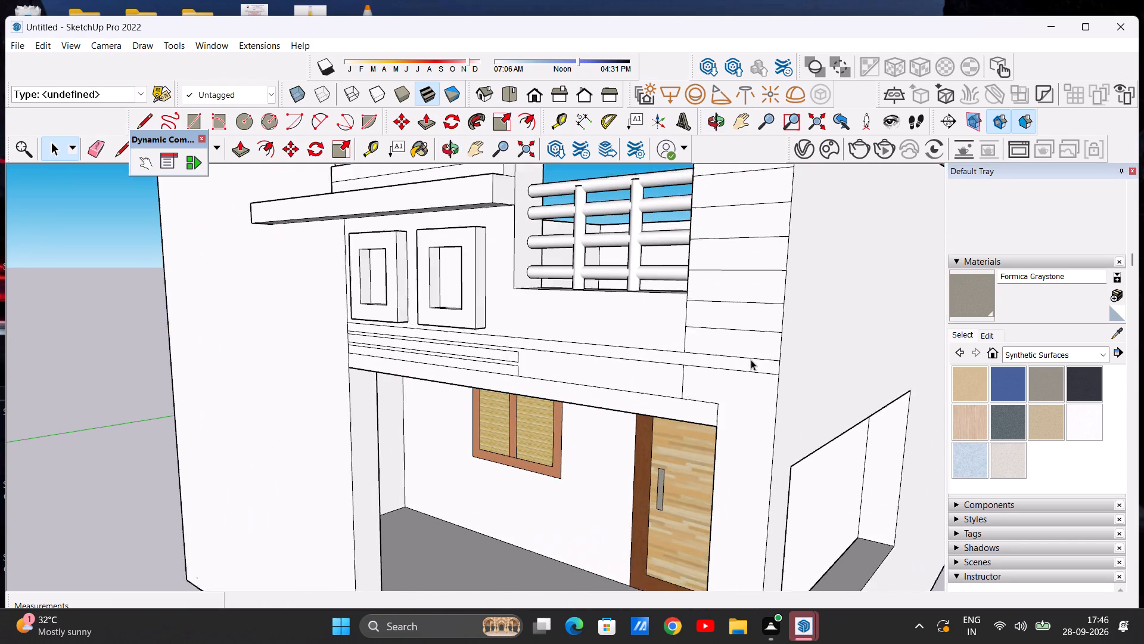
scroll(751, 360, "up", 2)
left_click(234, 147)
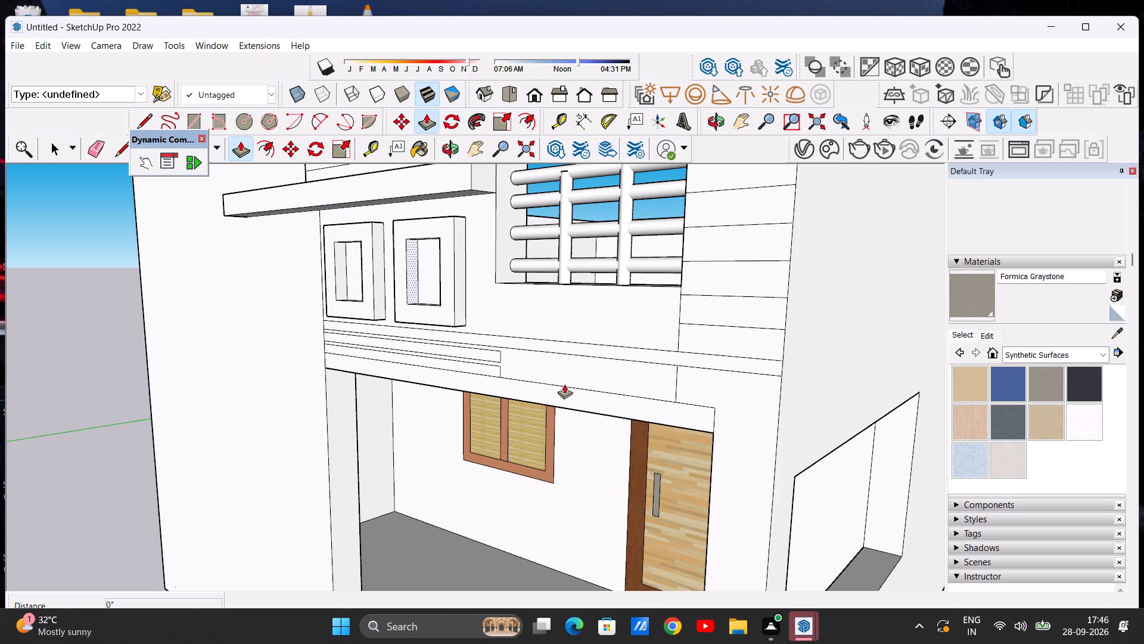
left_click(772, 364)
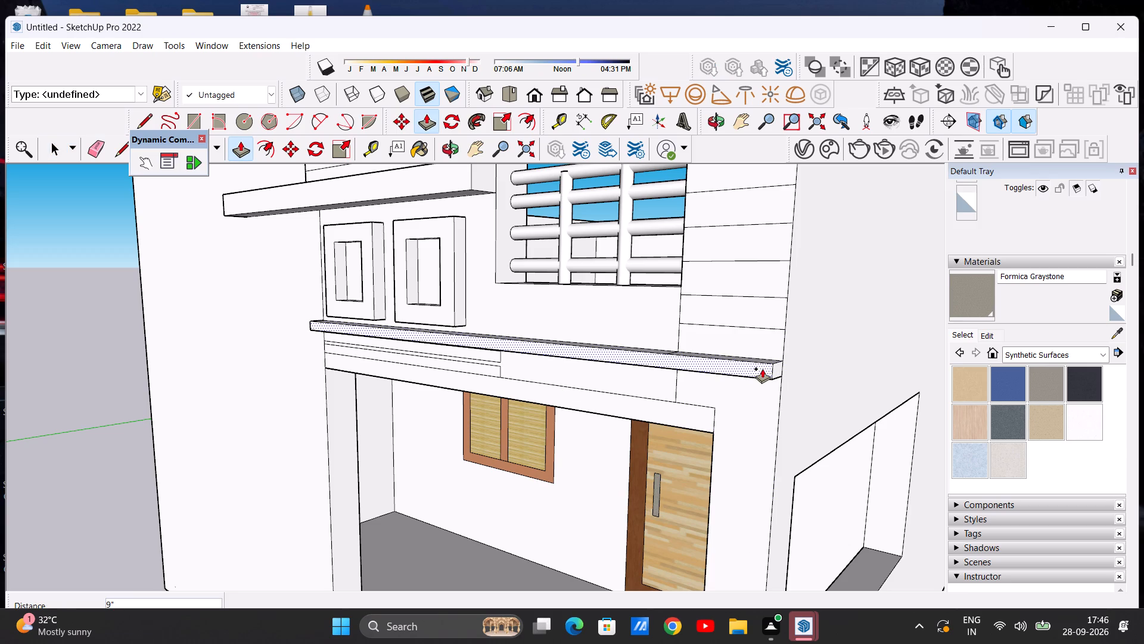
left_click(762, 369)
key("space")
Push/Pull the two shorter strips beneath the long one outward 9" to match its projection.
middle_click_drag(646, 352, 689, 415)
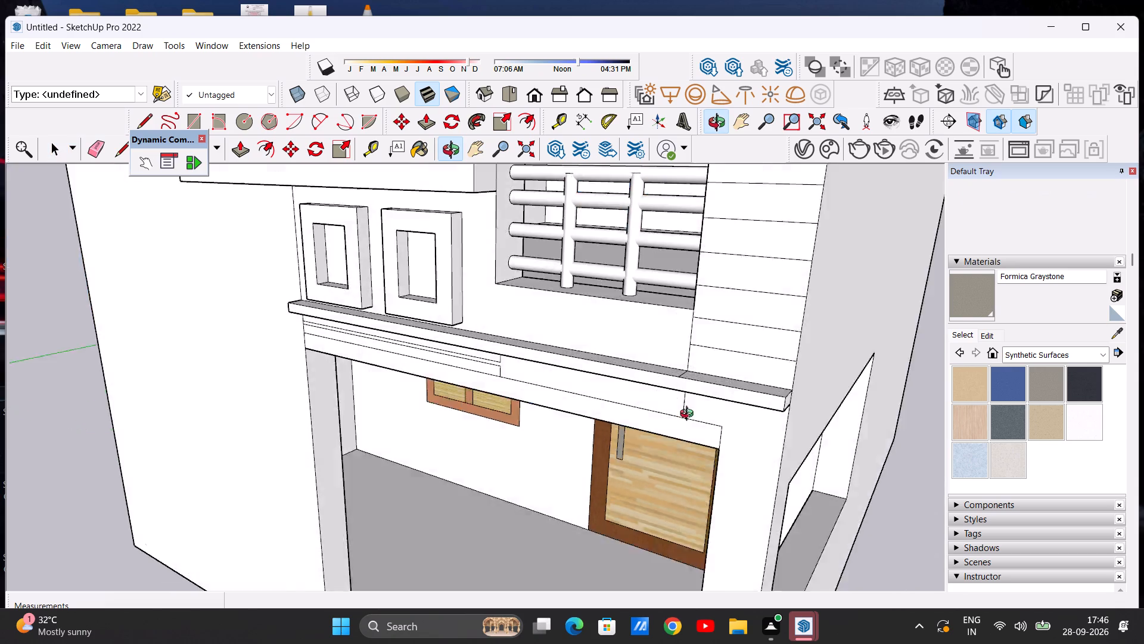
middle_click_drag(689, 415, 819, 323)
scroll(213, 349, "up", 1)
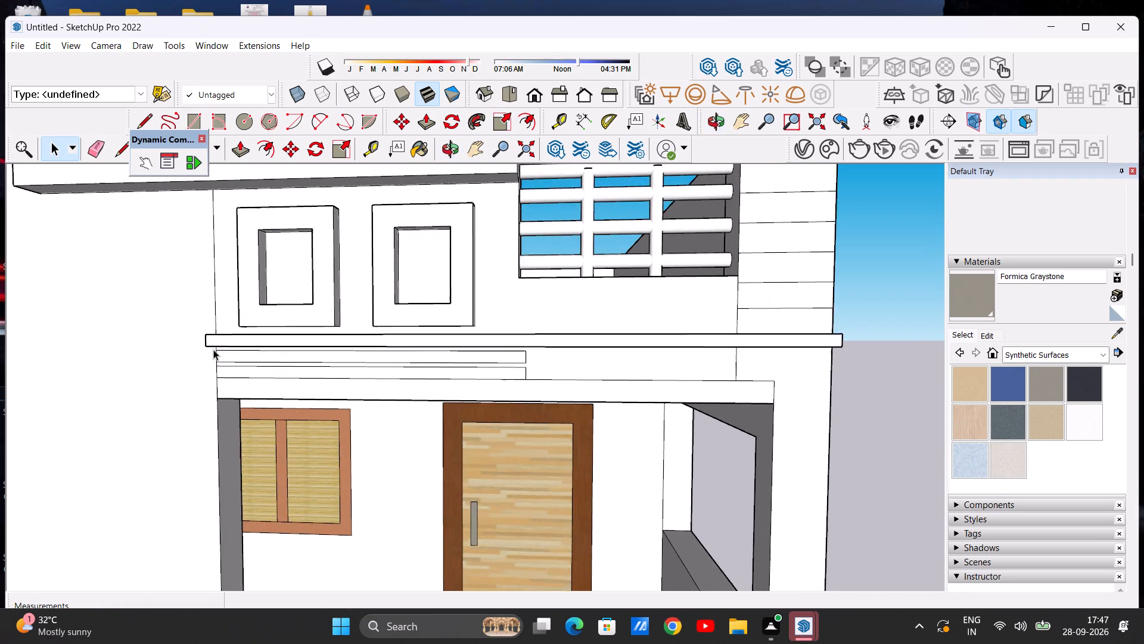
middle_click_drag(213, 351, 386, 373)
scroll(334, 385, "up", 3)
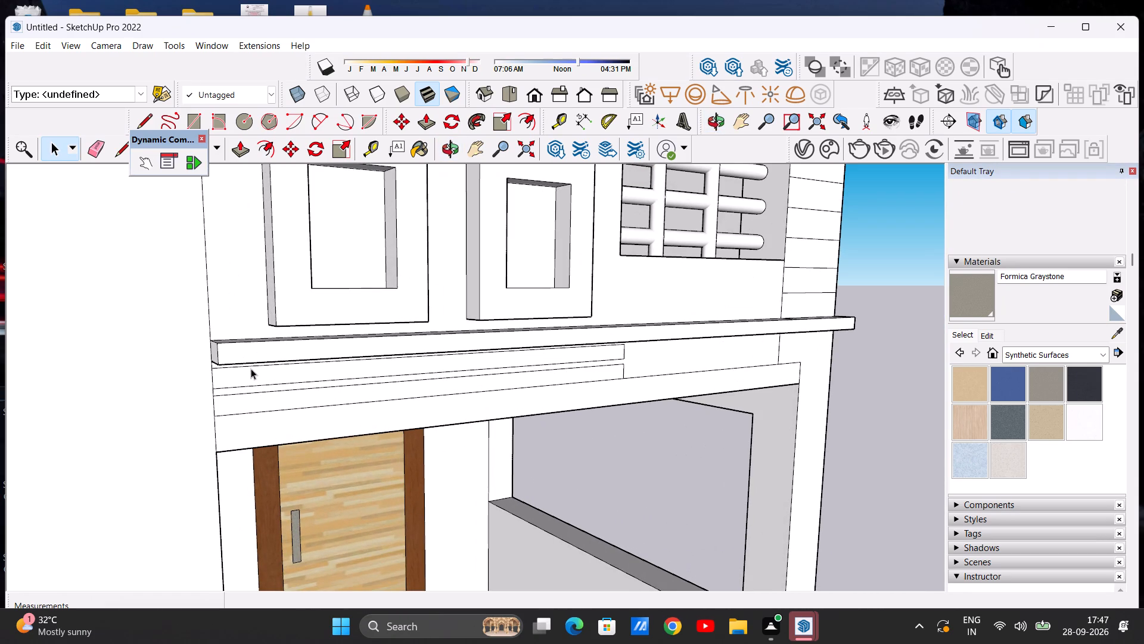
left_click(243, 142)
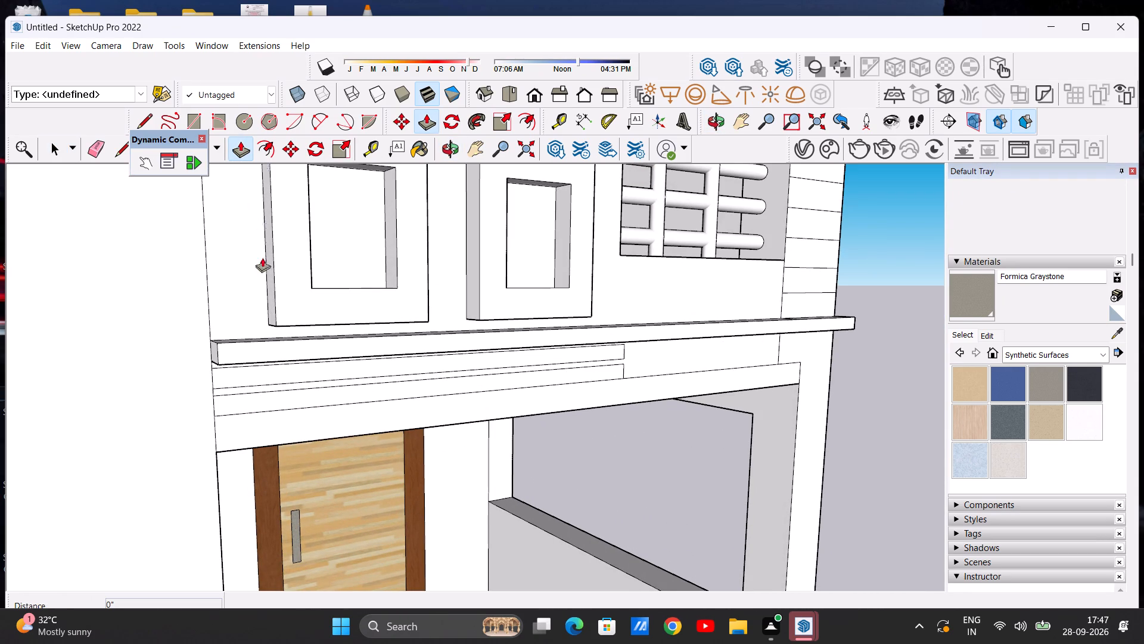
middle_click_drag(222, 385, 254, 394)
scroll(255, 394, "up", 2)
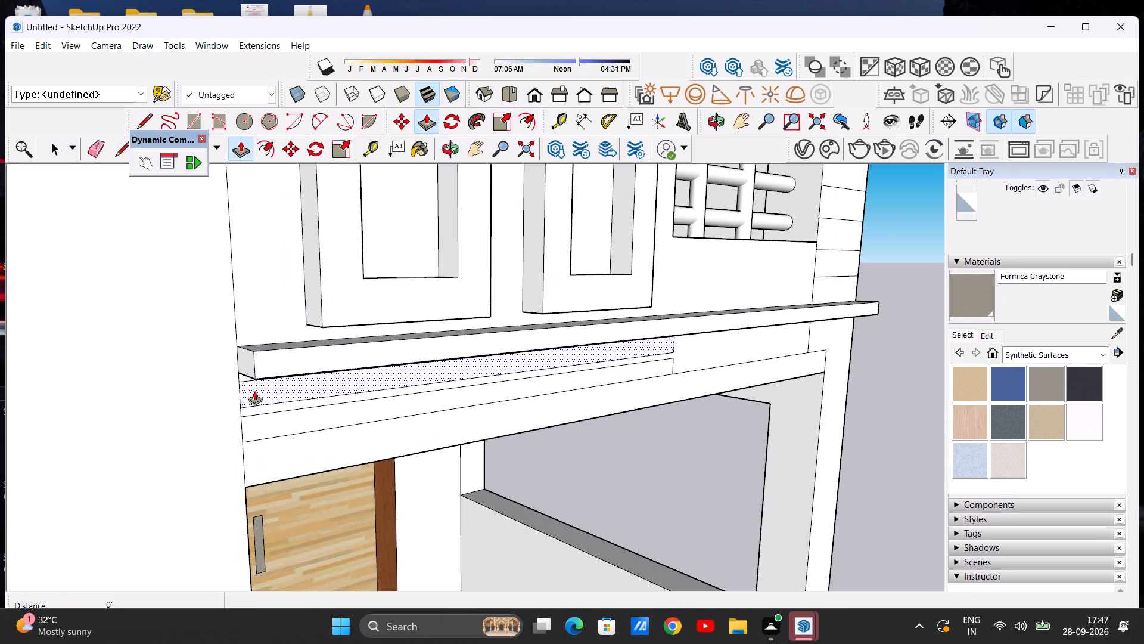
left_click(251, 385)
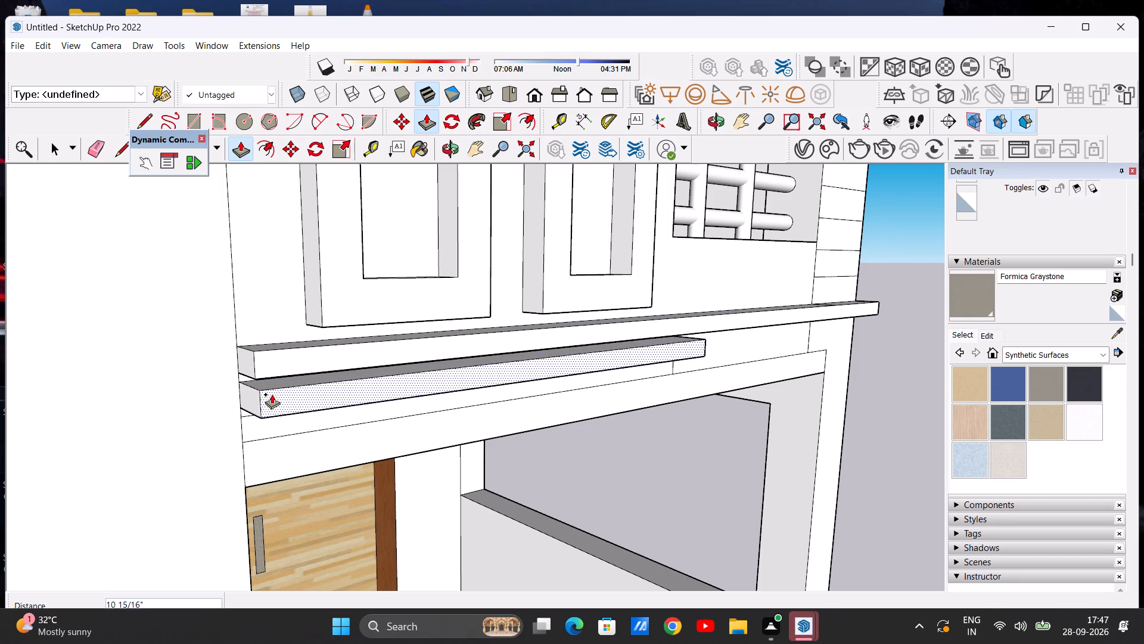
left_click(262, 380)
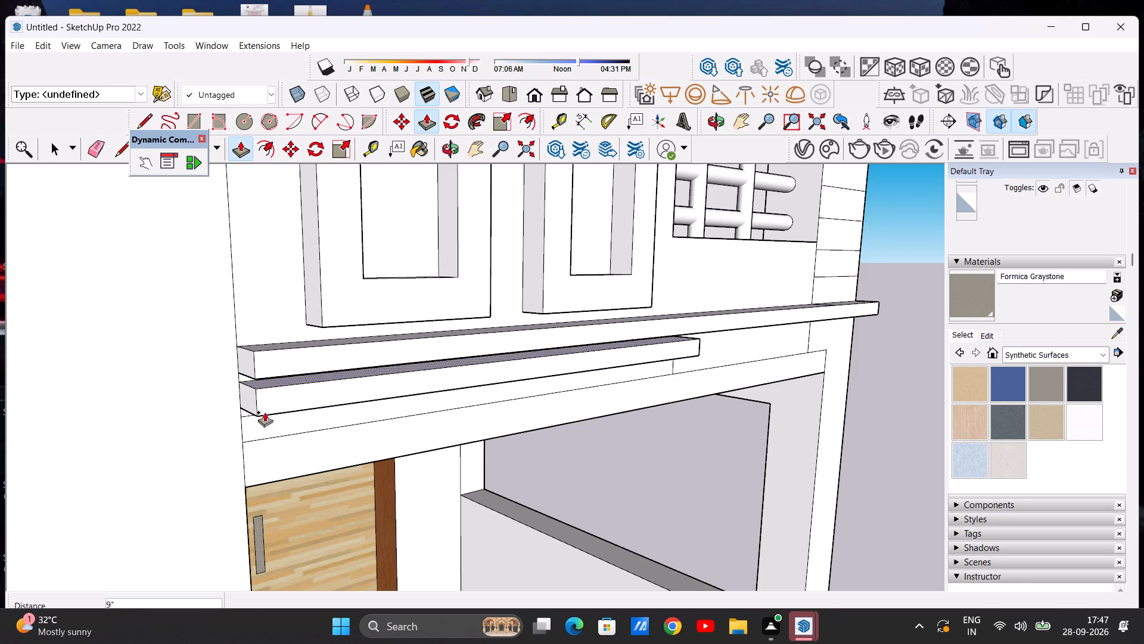
left_click(255, 425)
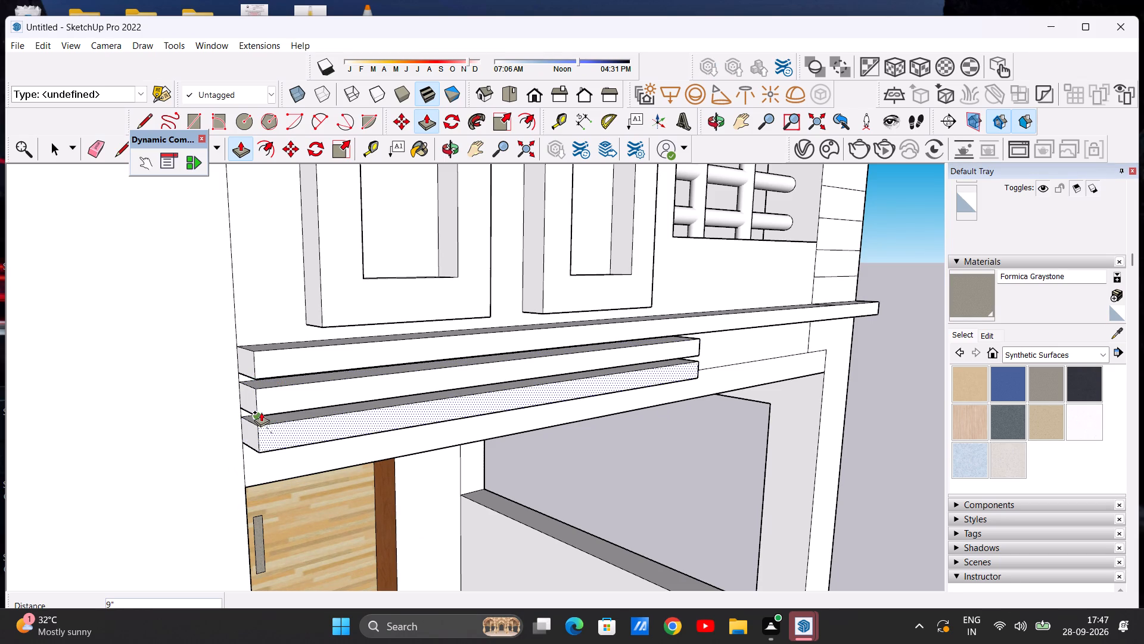
left_click(261, 412)
key("space")
Draw a rectangle about 1' 1 1/2" by 1' 5 3/4" on the wall below the railing, standing on the long ledge beside the pillar.
scroll(295, 392, "down", 10)
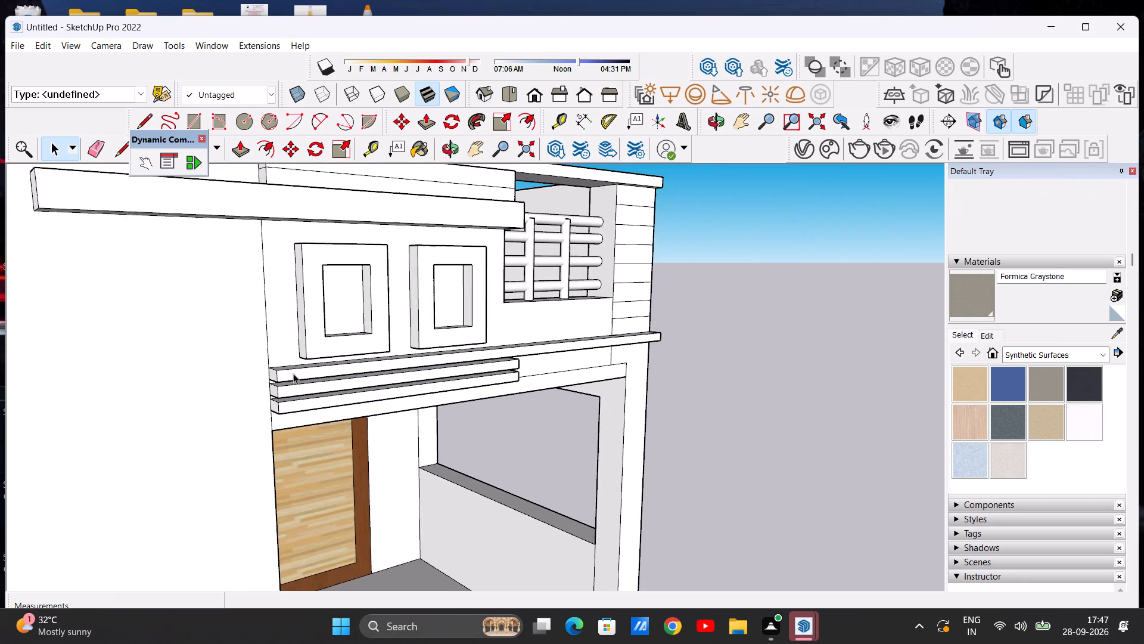
middle_click_drag(439, 401, 302, 382)
scroll(300, 398, "down", 5)
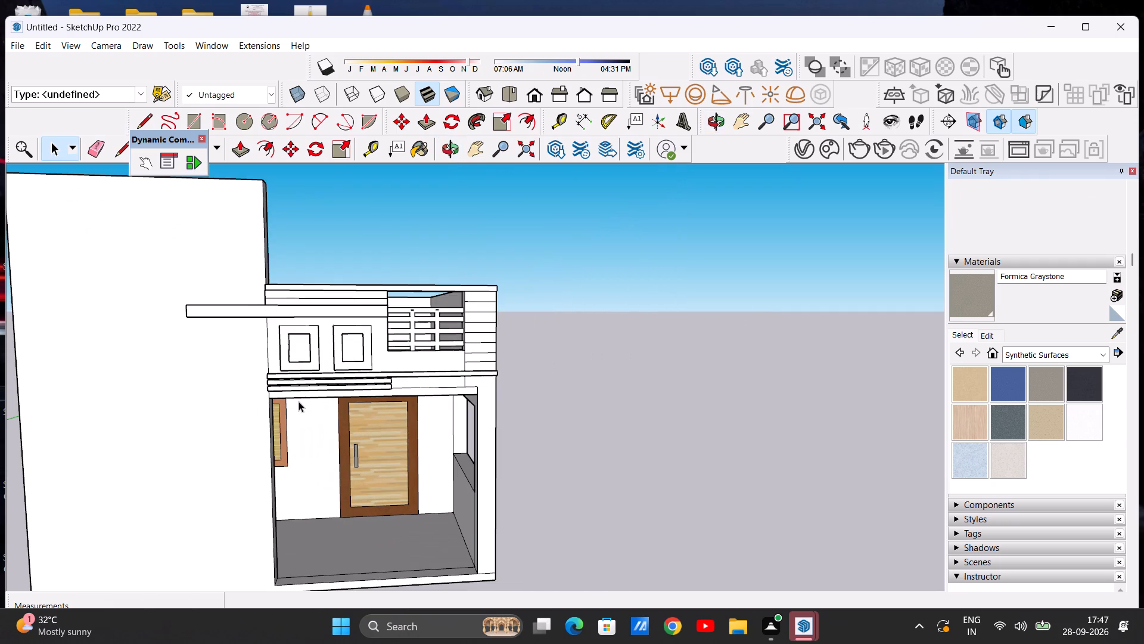
scroll(311, 369, "down", 2)
scroll(391, 345, "up", 6)
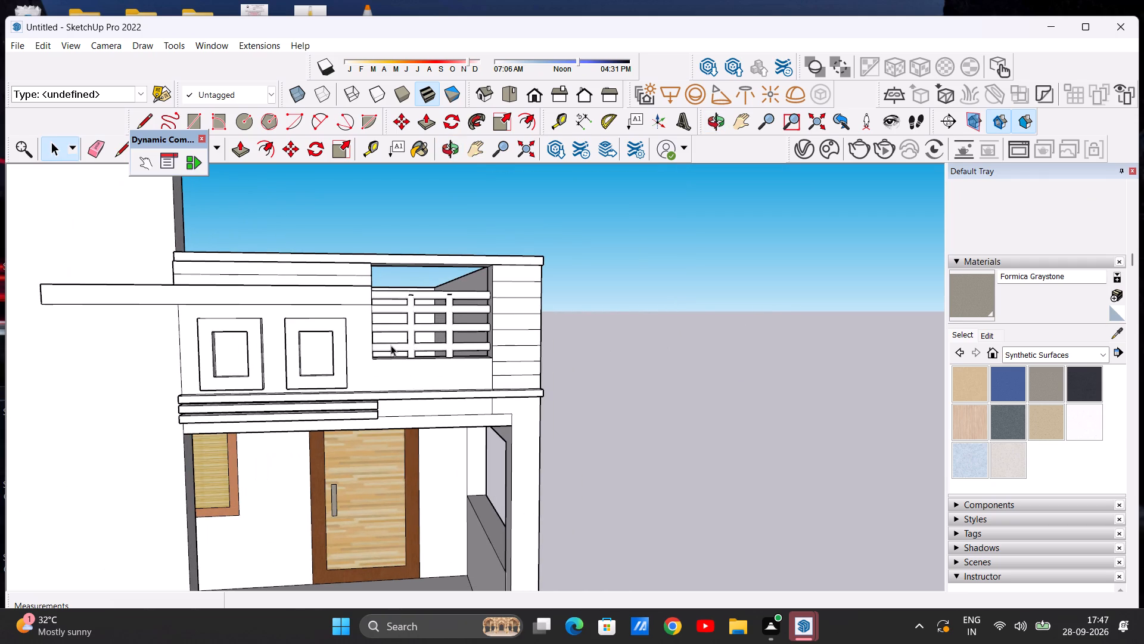
scroll(420, 359, "up", 4)
middle_click_drag(420, 361, 399, 458)
scroll(472, 405, "up", 3)
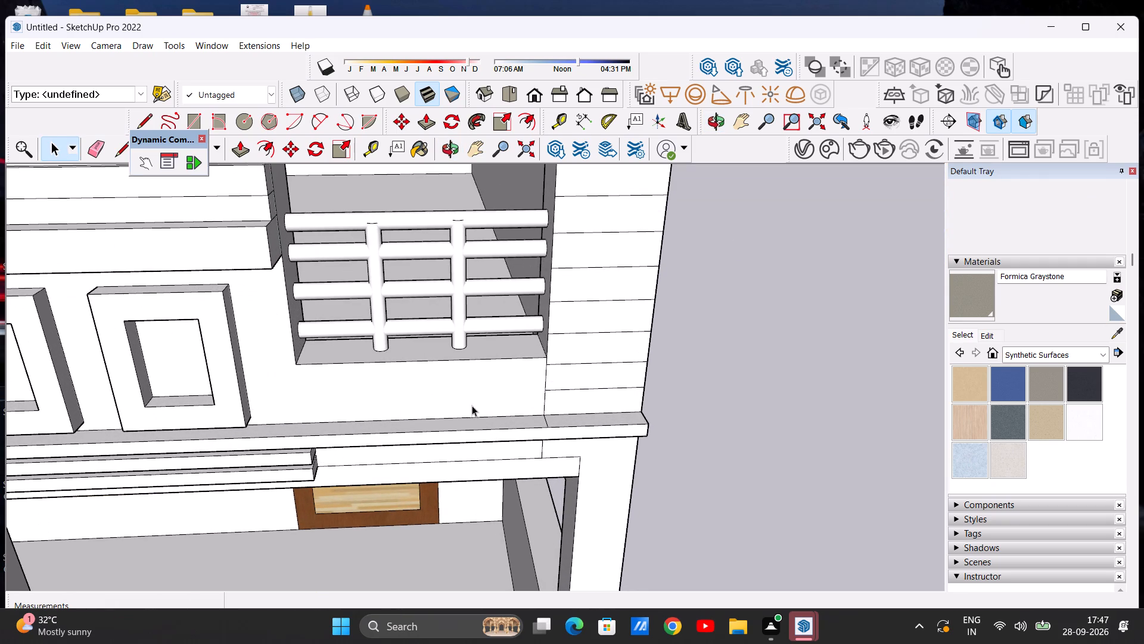
left_click(198, 117)
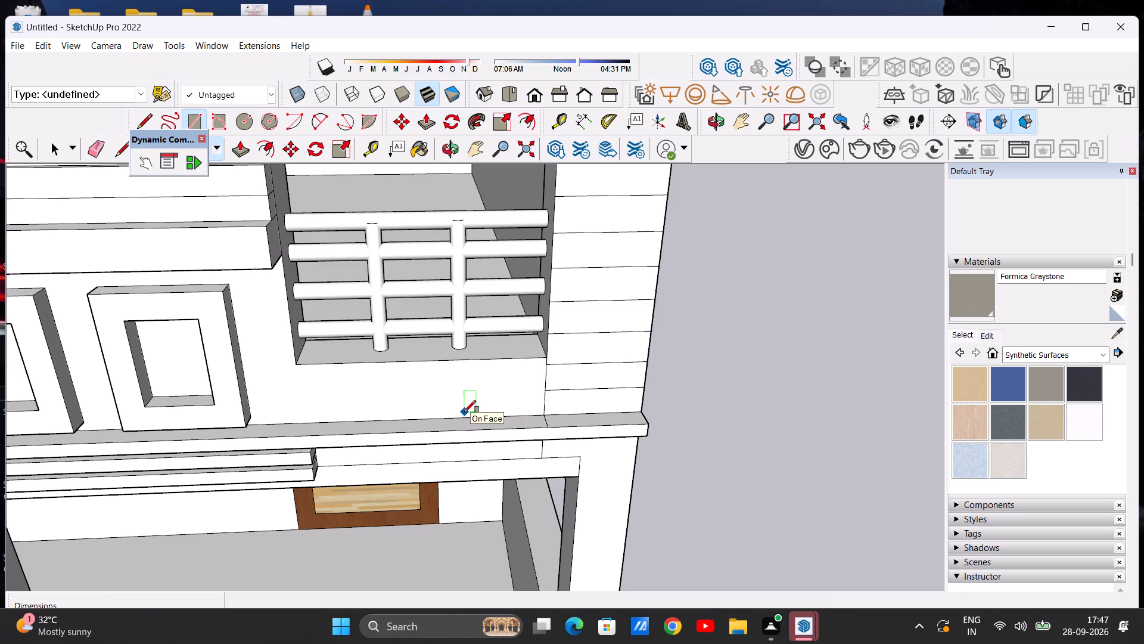
left_click(492, 414)
left_click(531, 371)
key("space")
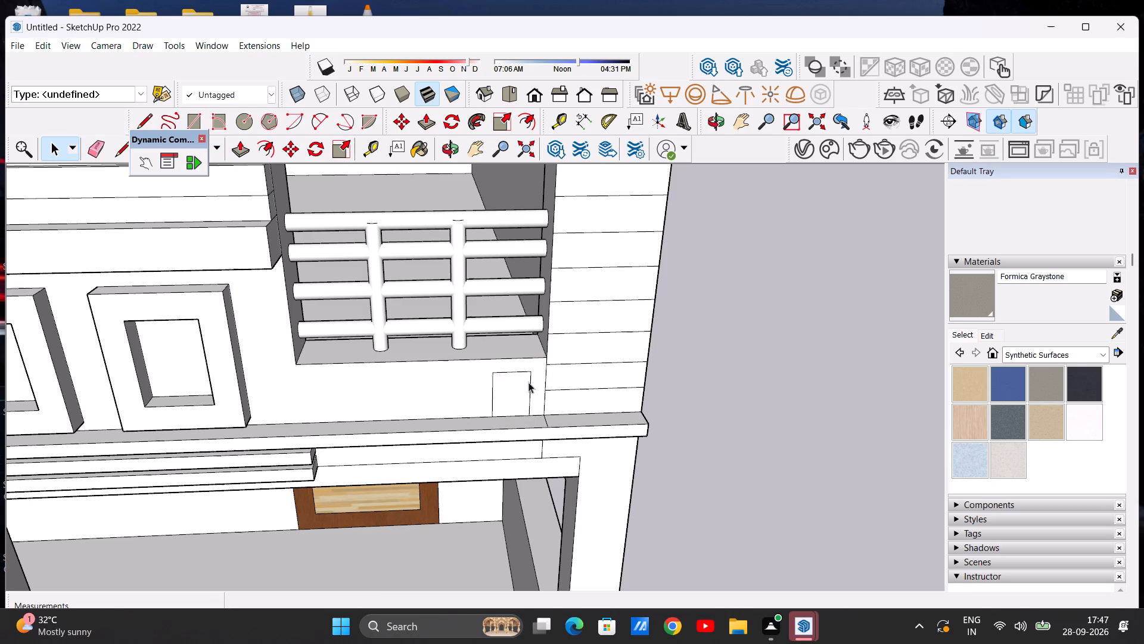
Copy the rectangle about 1' 6 13/16" along the ledge, away from the pillar toward the square frames.
double_click(526, 383)
left_click(287, 147)
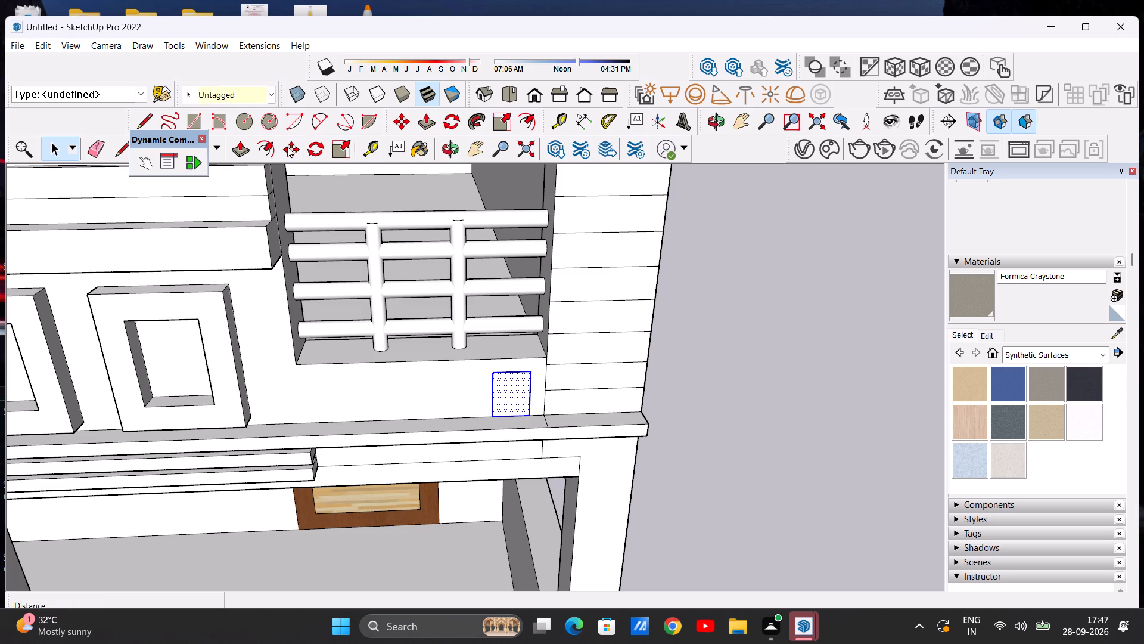
scroll(495, 380, "up", 5)
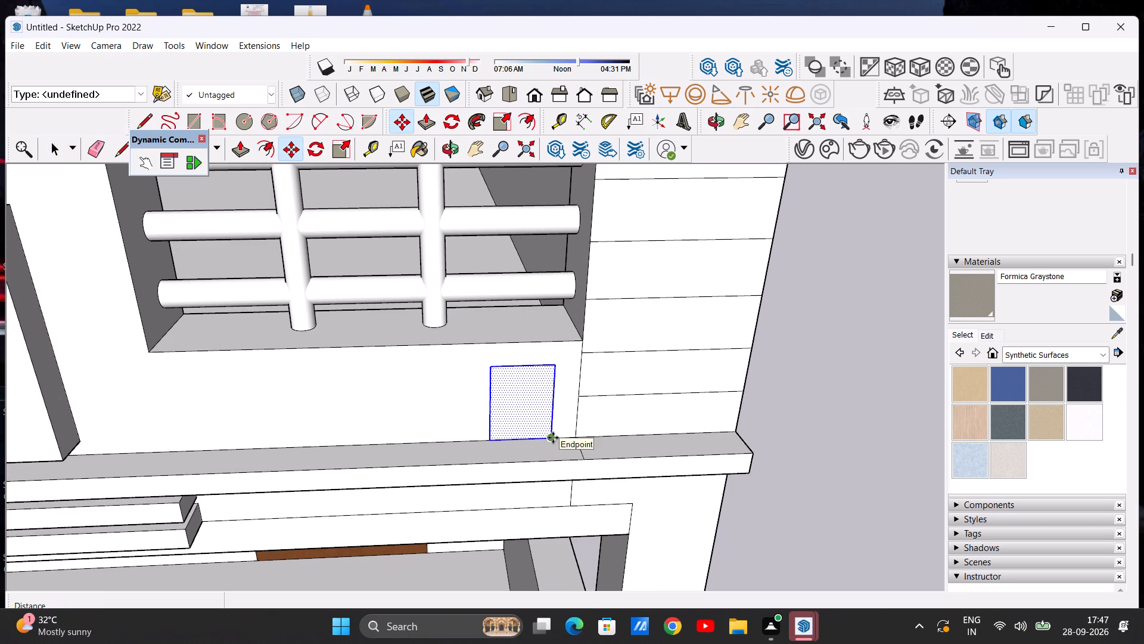
left_click(553, 438)
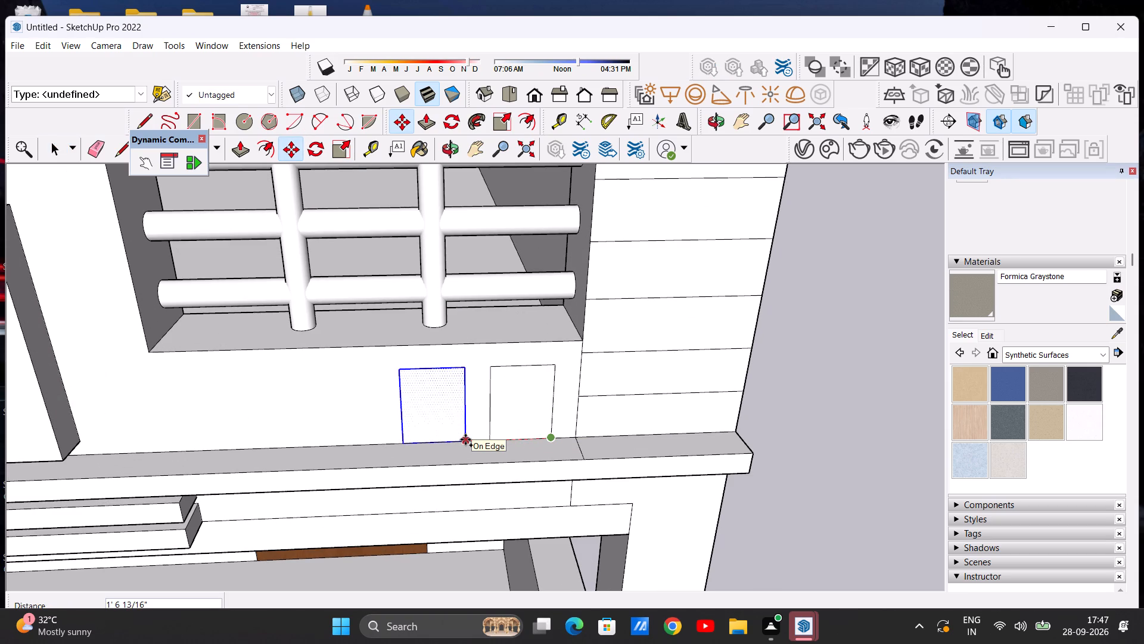
left_click(465, 439)
key("space")
scroll(425, 330, "down", 7)
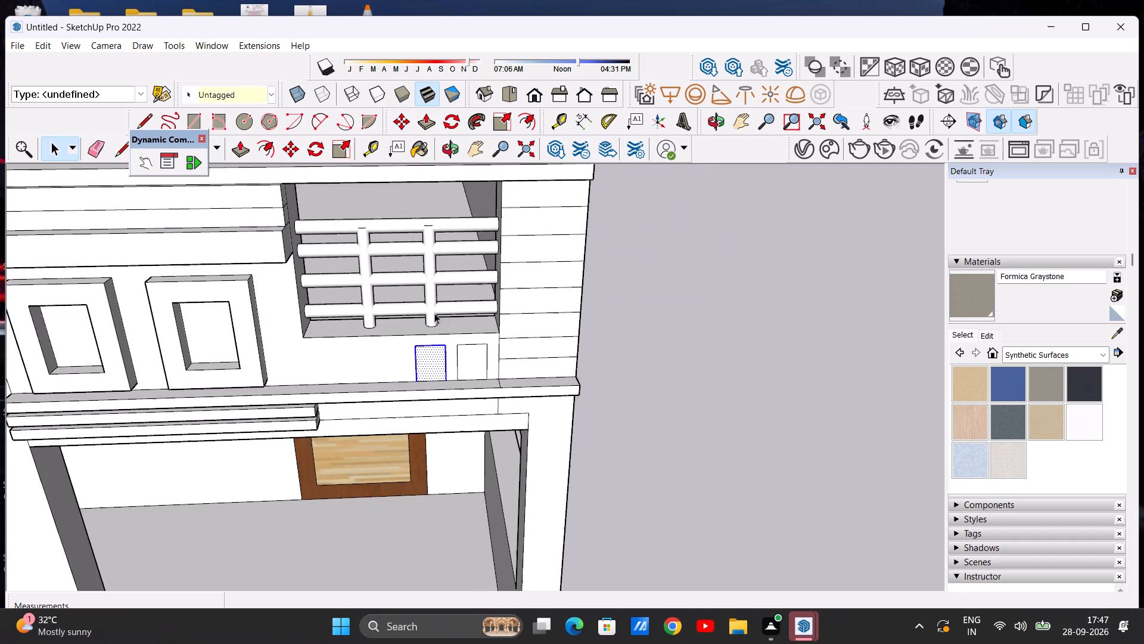
scroll(434, 313, "down", 3)
left_click(705, 357)
Push/Pull both rectangles below the railing outward about 6" from the wall, giving the two blocks the same depth.
scroll(366, 349, "up", 7)
scroll(529, 364, "up", 3)
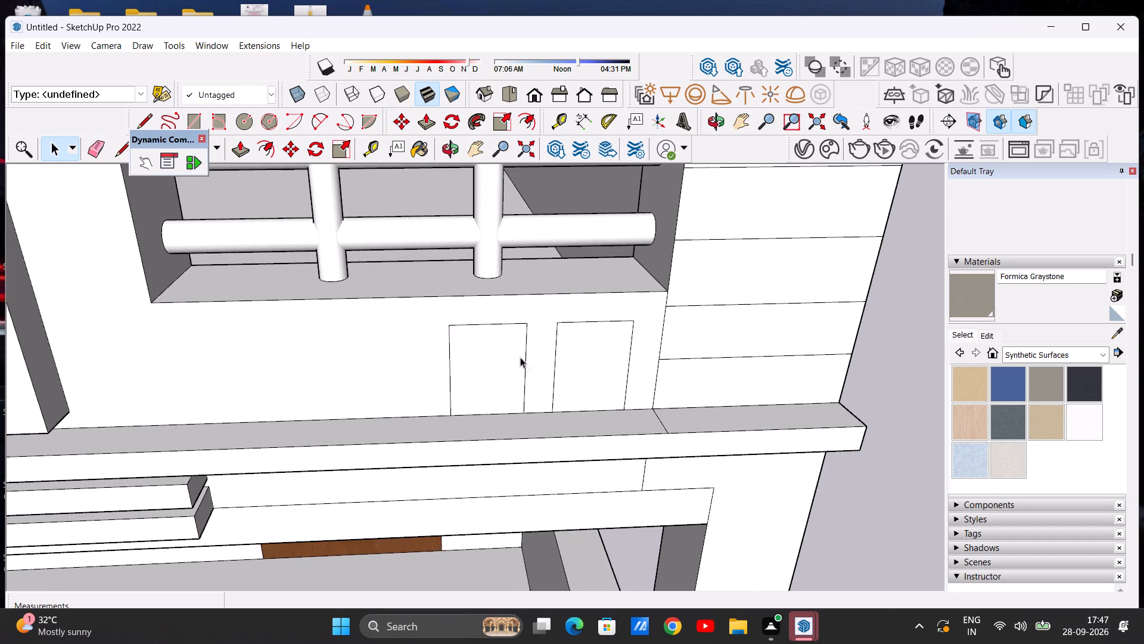
scroll(520, 357, "down", 8)
middle_click_drag(577, 332, 439, 338)
scroll(495, 364, "up", 5)
scroll(473, 354, "down", 5)
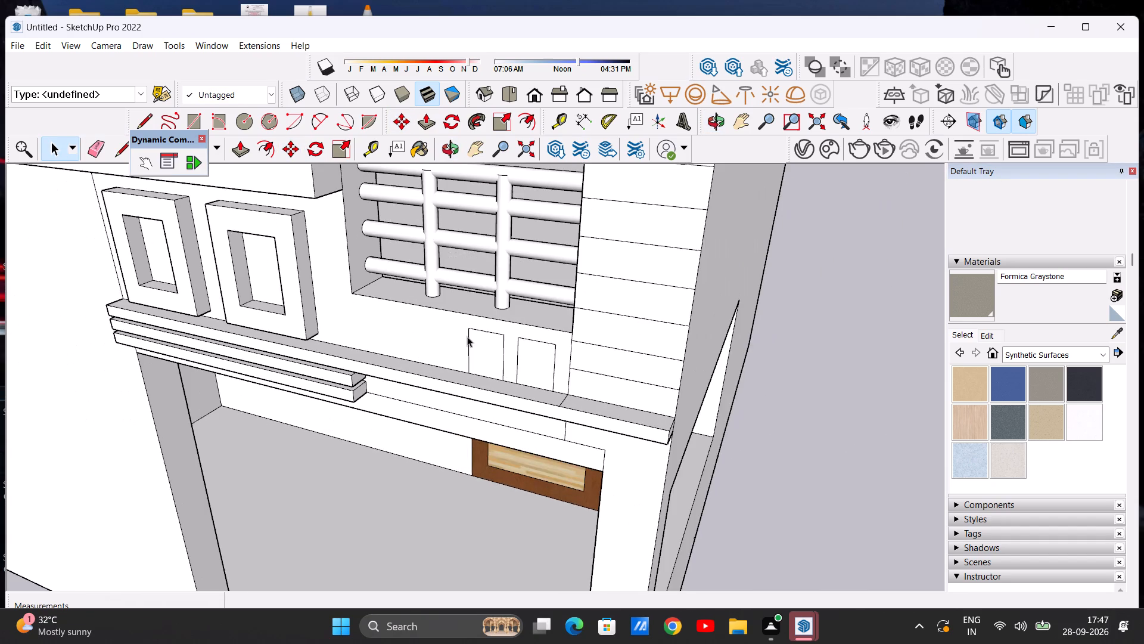
middle_click_drag(510, 346, 444, 346)
scroll(527, 362, "up", 6)
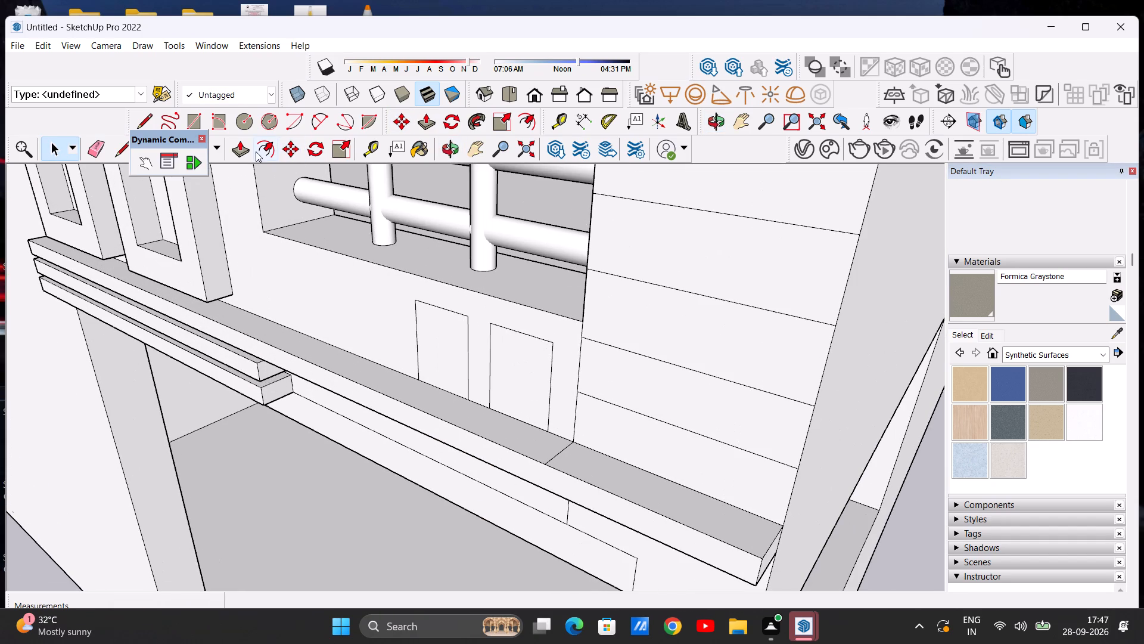
left_click(240, 150)
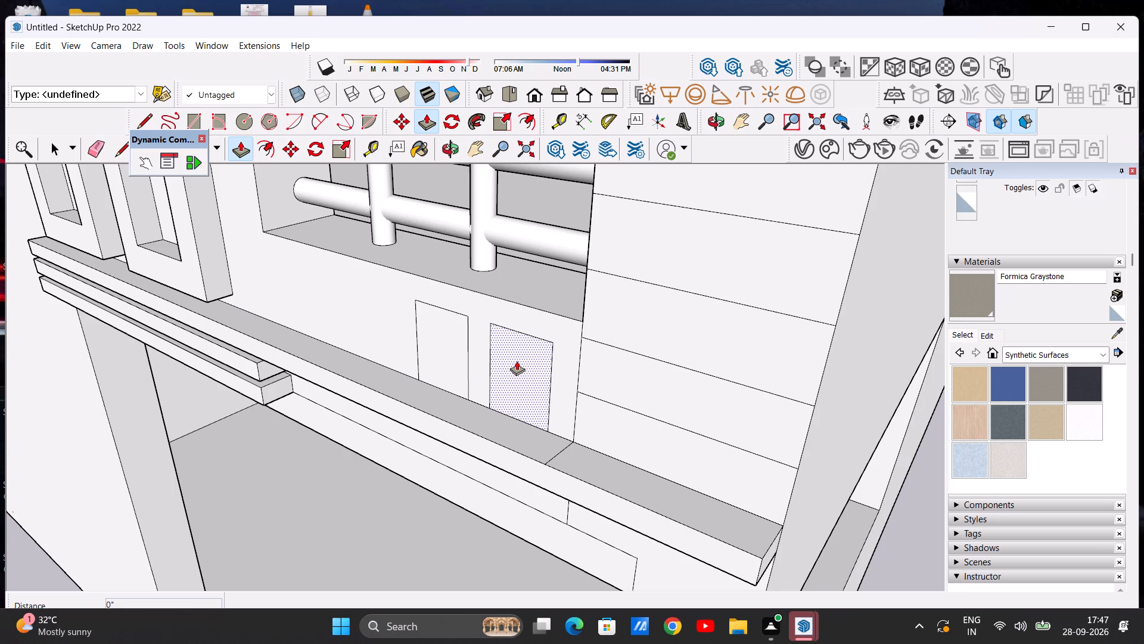
left_click(517, 361)
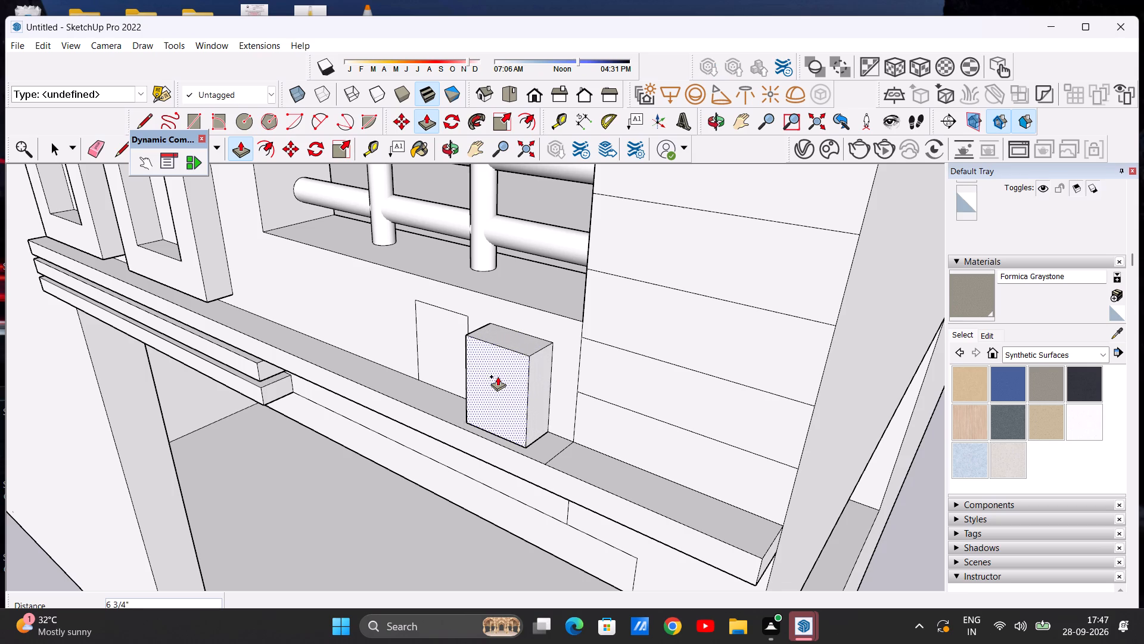
left_click(499, 376)
left_click(451, 329)
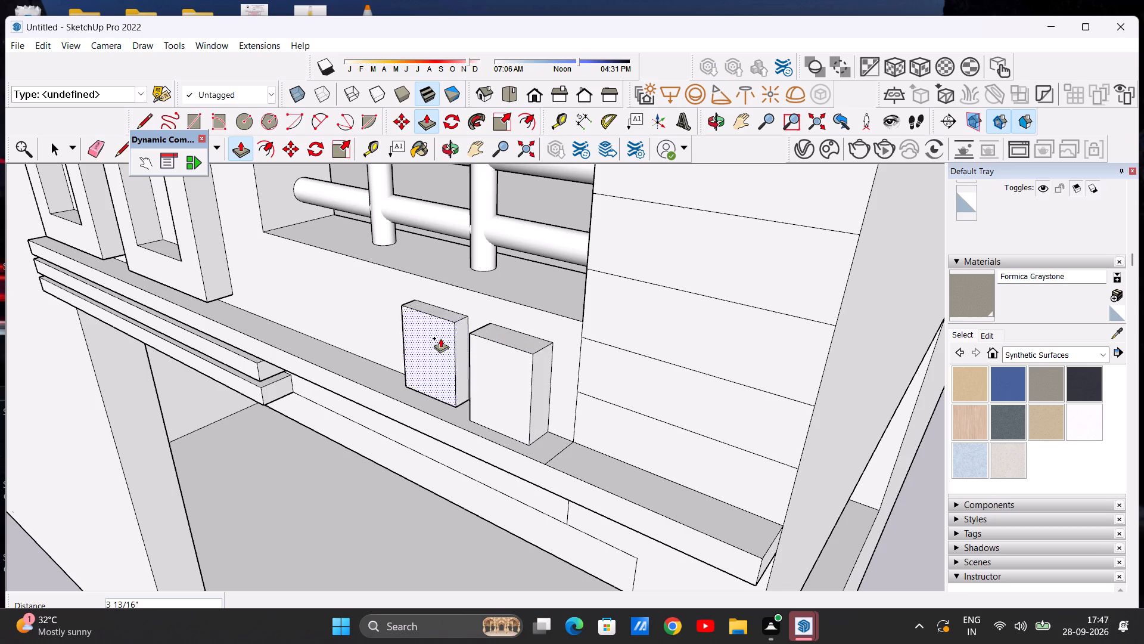
left_click(472, 334)
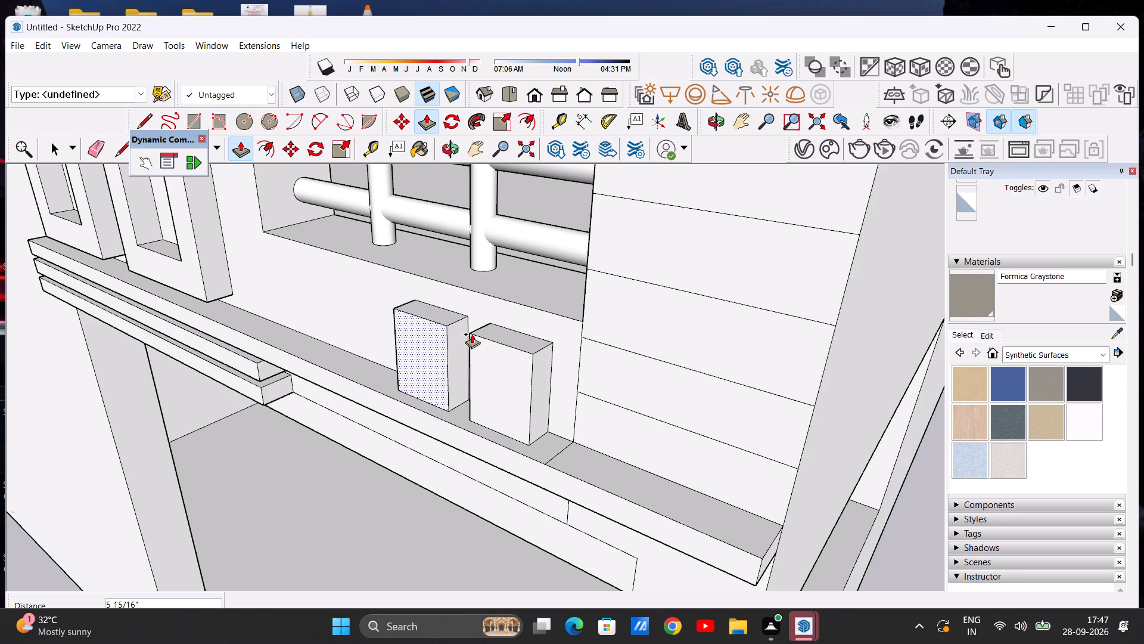
key("space")
key("space")
Examine the two raised blocks below the railing from the front and from above.
scroll(590, 294, "down", 12)
middle_click_drag(433, 356, 588, 321)
scroll(481, 336, "down", 8)
middle_click_drag(511, 323, 512, 277)
scroll(559, 282, "up", 12)
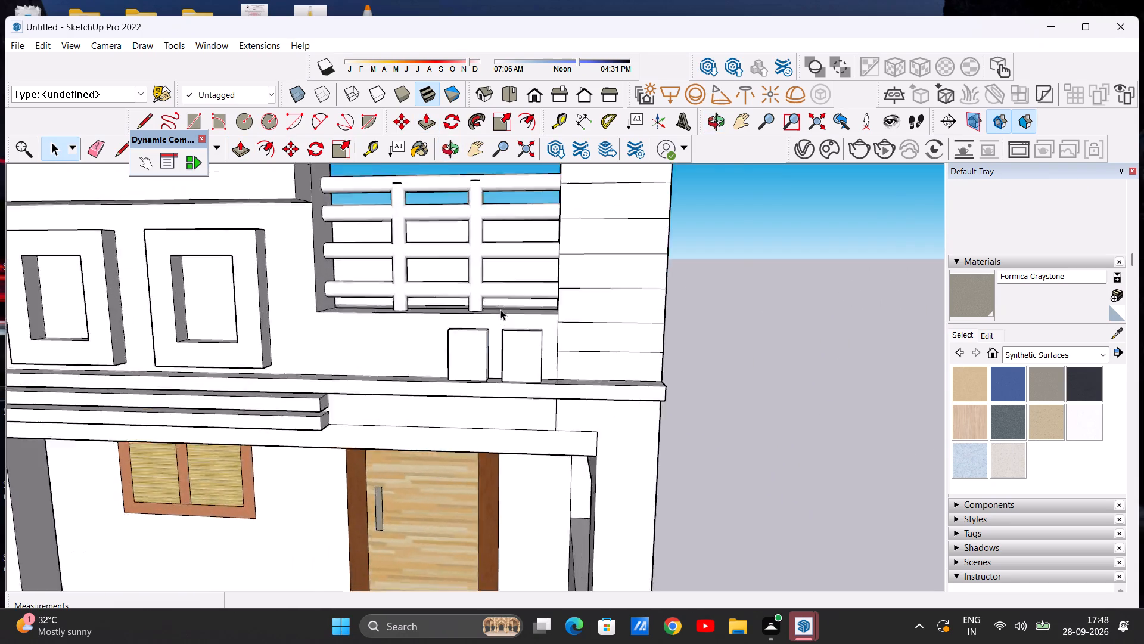
scroll(500, 309, "up", 3)
scroll(500, 309, "down", 12)
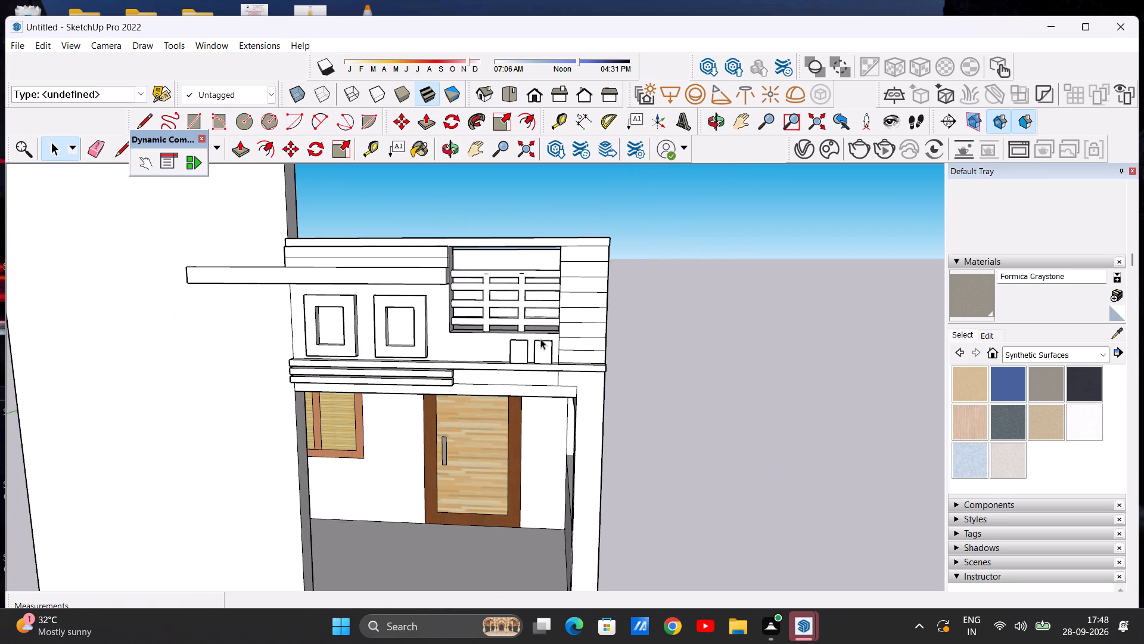
scroll(552, 339, "down", 3)
scroll(533, 346, "up", 4)
middle_click_drag(505, 342, 498, 324)
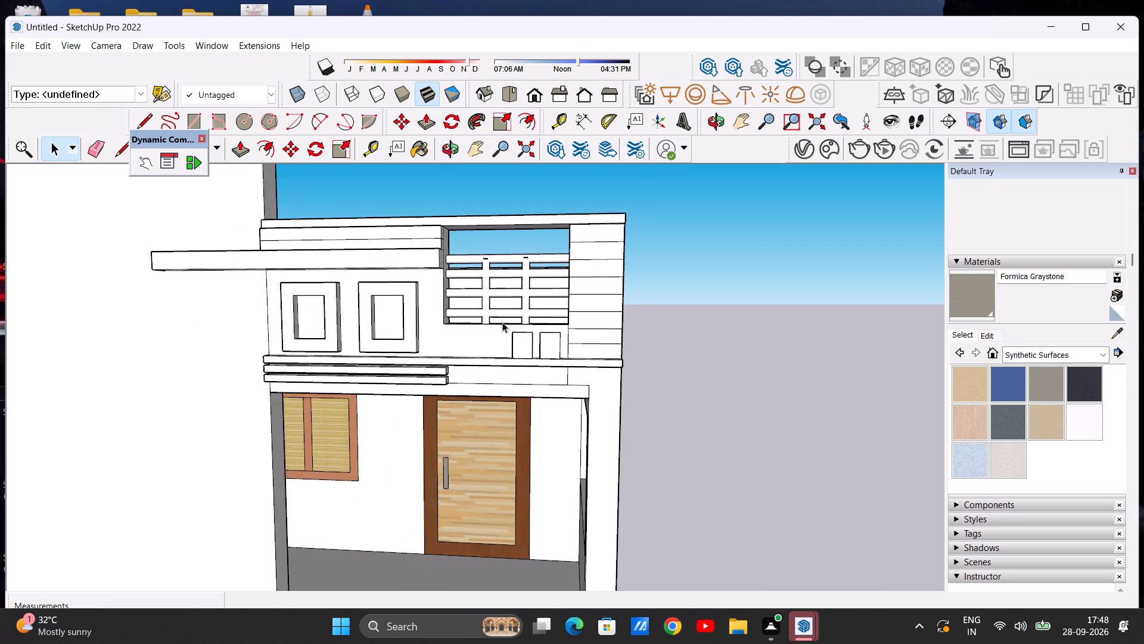
scroll(503, 322, "up", 7)
scroll(508, 328, "down", 4)
middle_click_drag(516, 365, 515, 357)
scroll(532, 339, "up", 1)
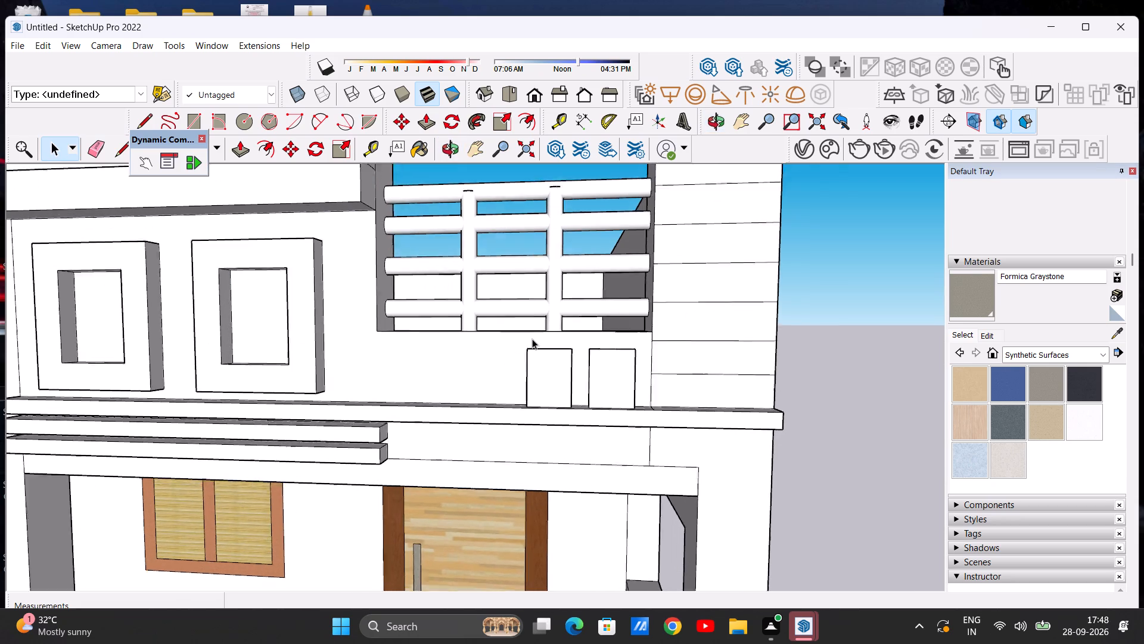
scroll(532, 339, "up", 2)
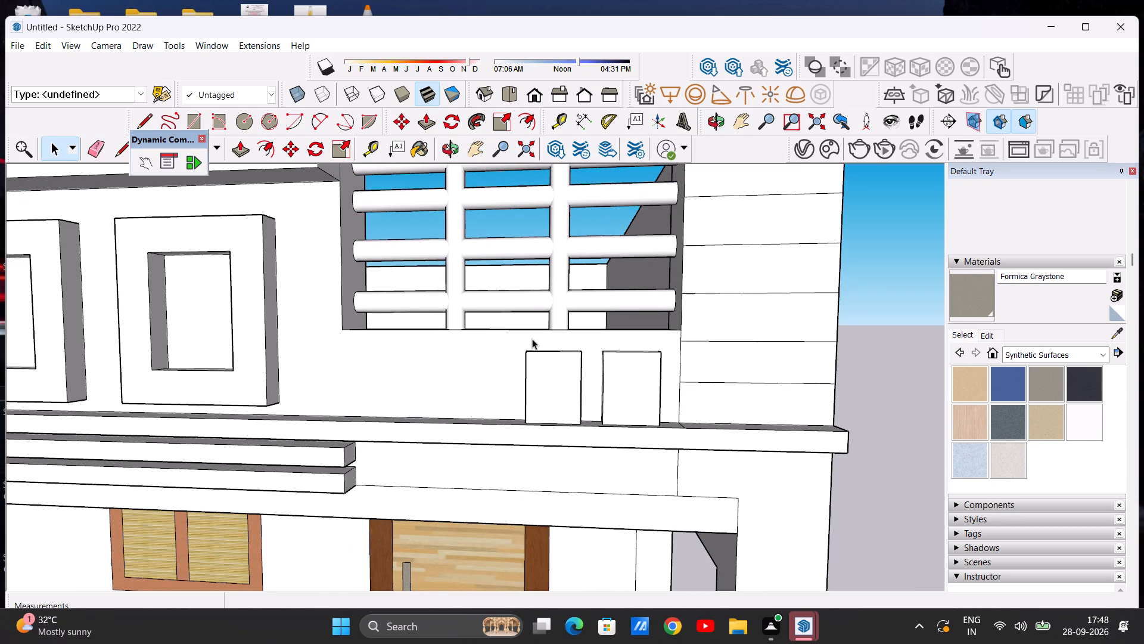
scroll(532, 345, "up", 5)
scroll(532, 348, "down", 5)
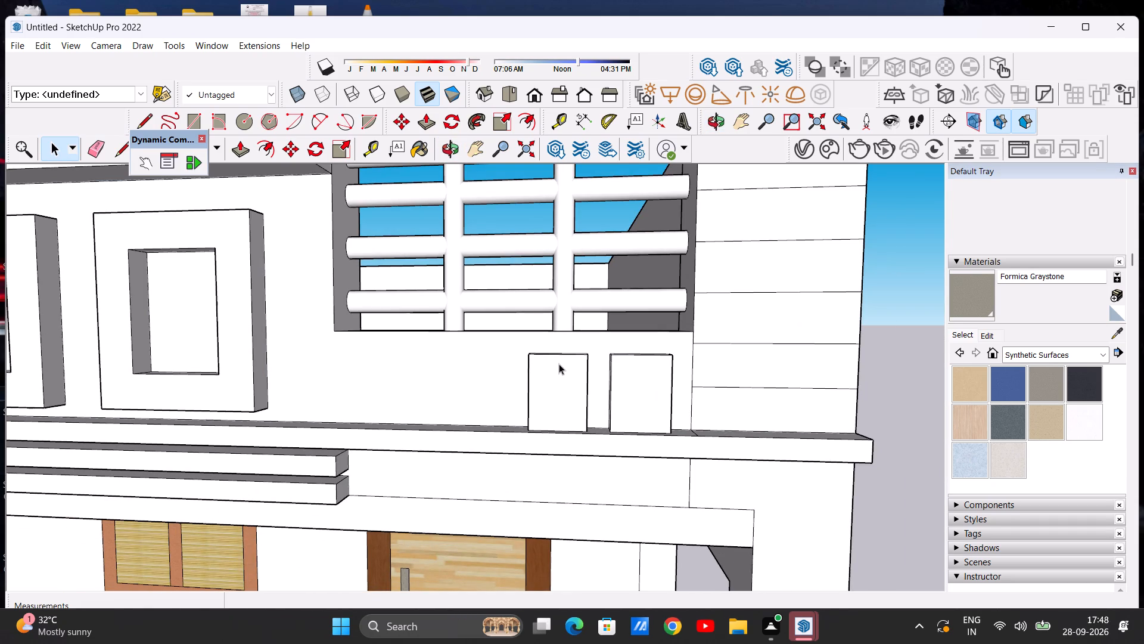
middle_click_drag(512, 355, 509, 348)
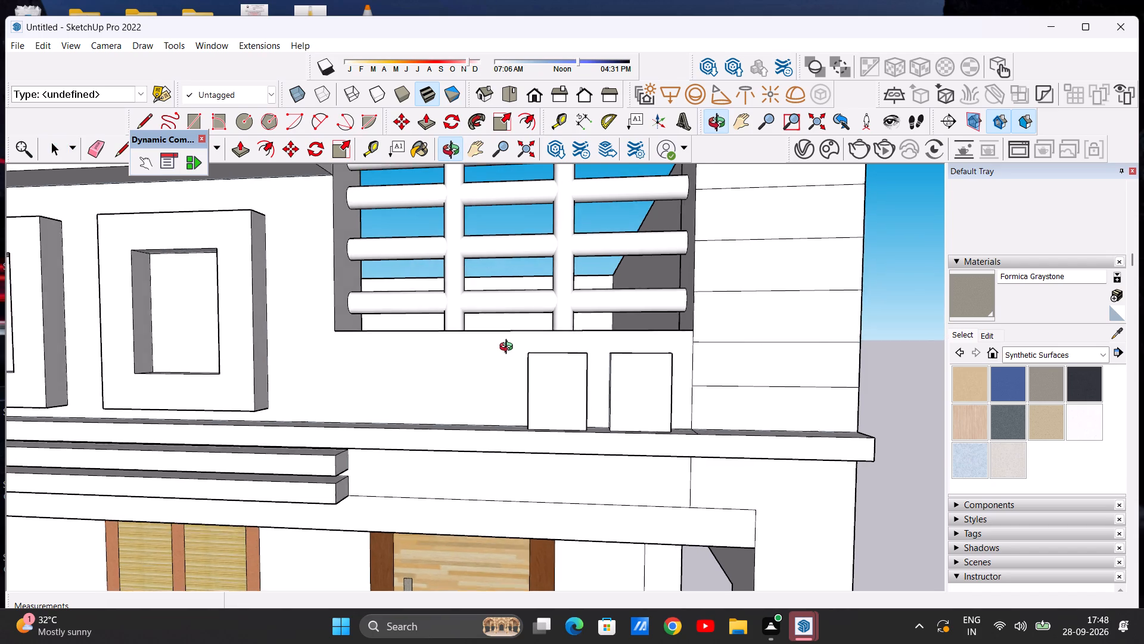
middle_click_drag(509, 348, 508, 342)
scroll(508, 342, "up", 5)
scroll(508, 342, "down", 3)
middle_click_drag(509, 358, 509, 456)
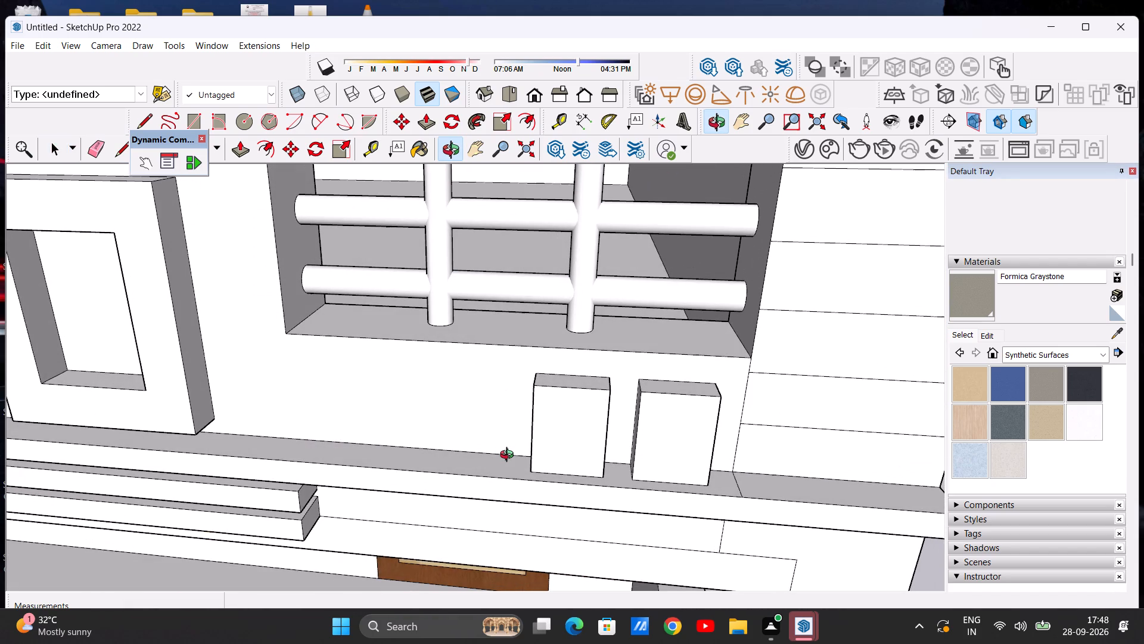
middle_click_drag(509, 456, 527, 445)
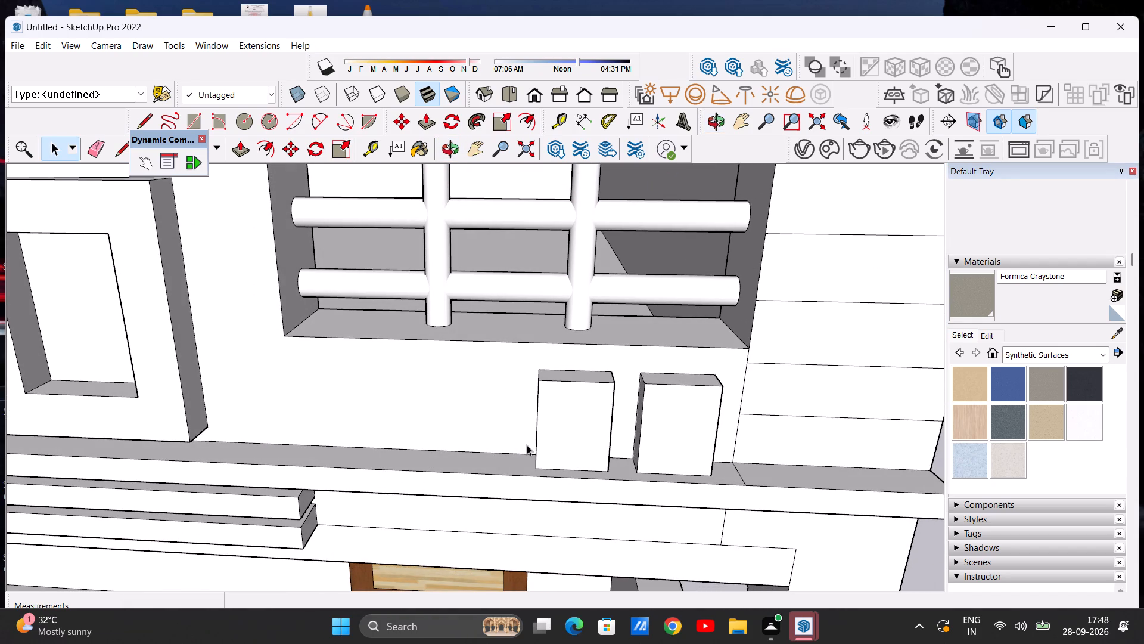
scroll(542, 301, "down", 5)
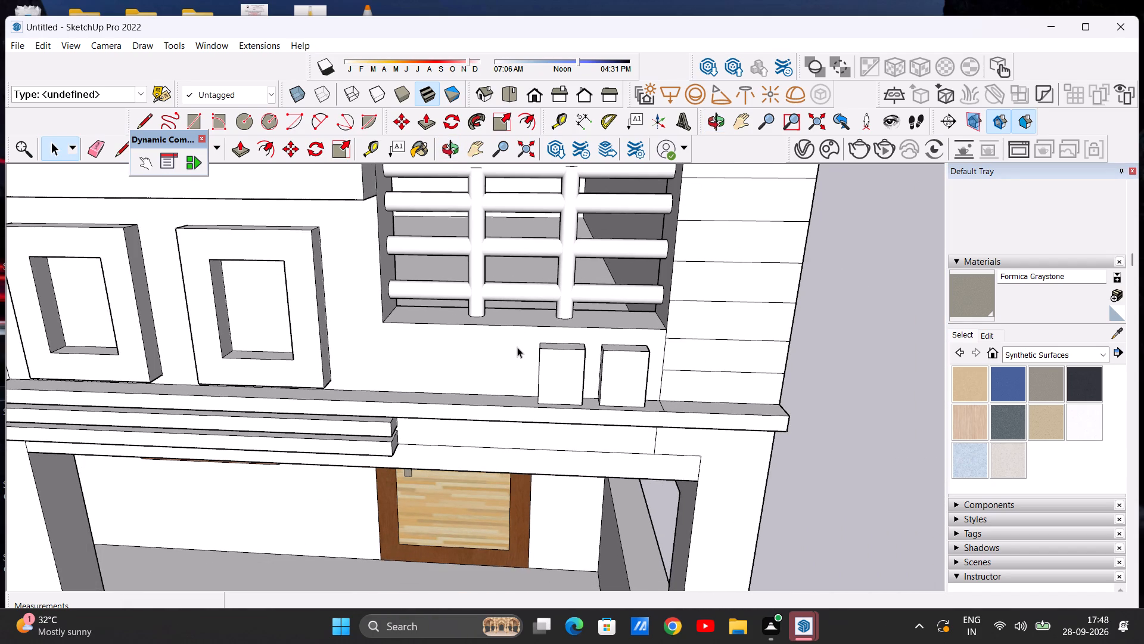
scroll(536, 293, "down", 4)
Examine the whole house from the front, the side and above to review the facade's proportions.
middle_click_drag(514, 388, 538, 314)
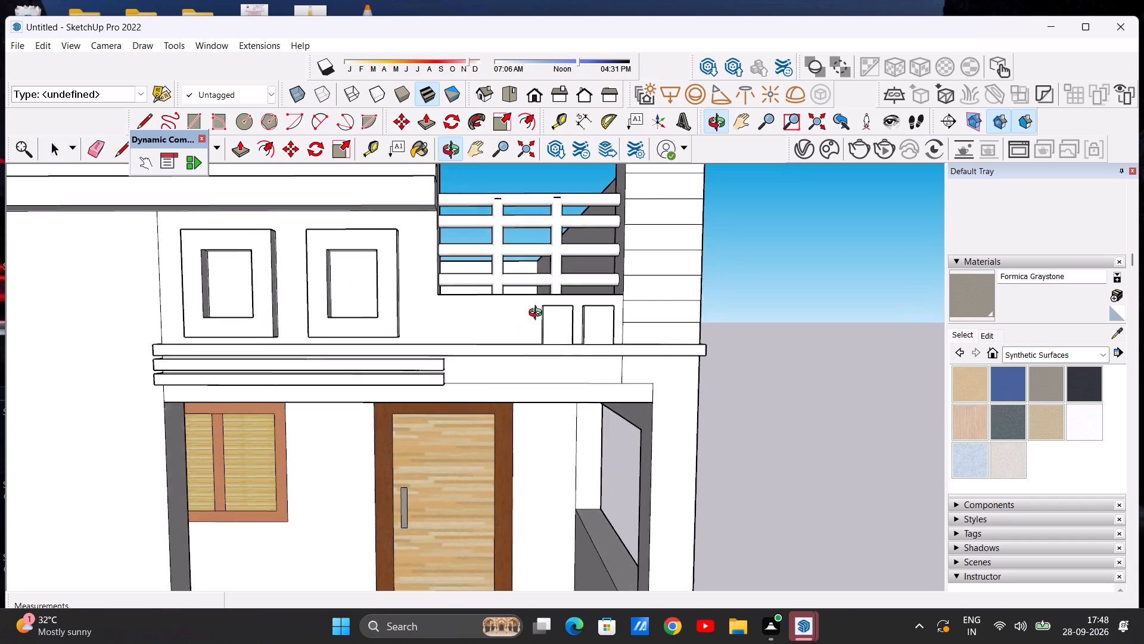
middle_click_drag(538, 314, 539, 314)
scroll(549, 375, "down", 18)
scroll(499, 379, "up", 7)
middle_click_drag(482, 377, 481, 377)
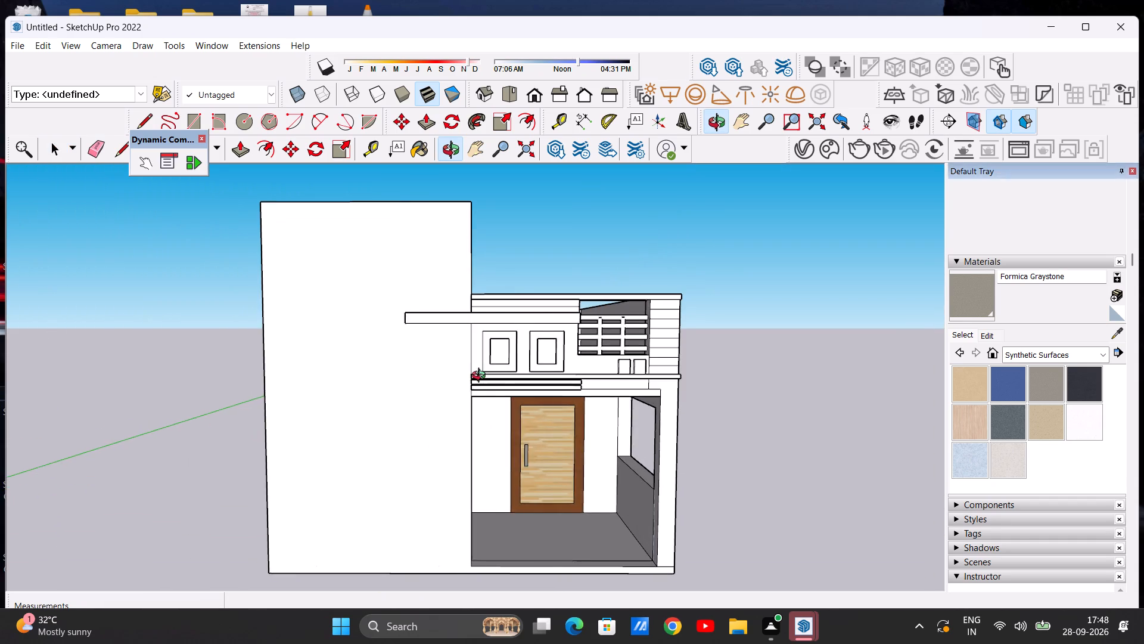
middle_click_drag(481, 377, 256, 433)
middle_click_drag(720, 289, 411, 332)
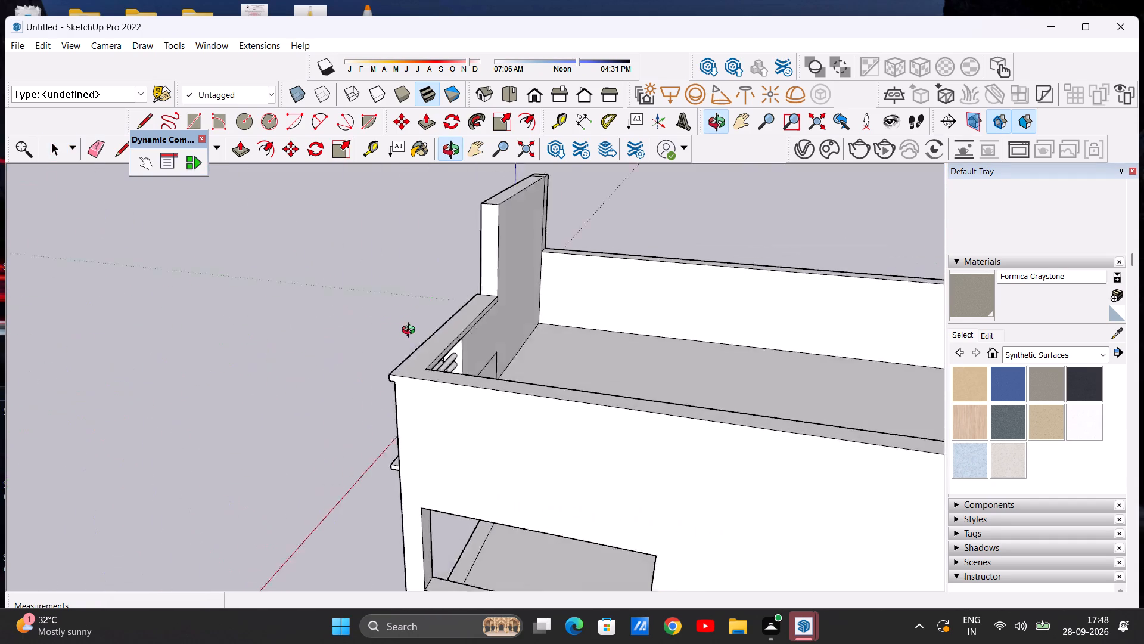
middle_click_drag(411, 332, 788, 332)
middle_click_drag(445, 383, 586, 374)
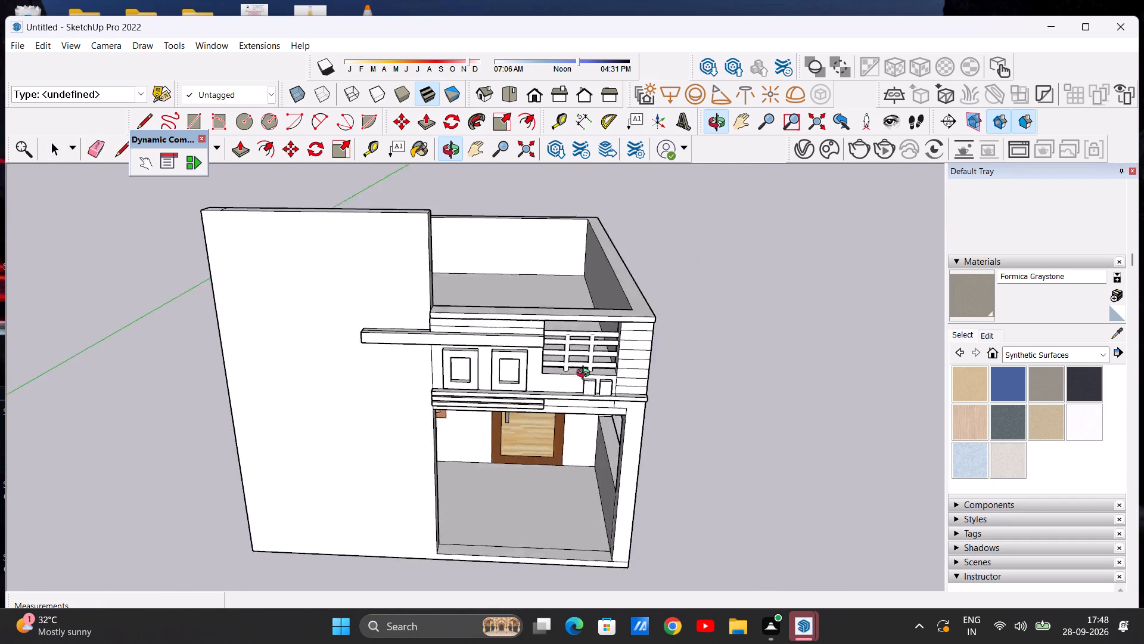
middle_click_drag(586, 374, 605, 249)
scroll(605, 249, "up", 1)
scroll(326, 406, "down", 9)
scroll(324, 428, "up", 6)
scroll(483, 383, "down", 7)
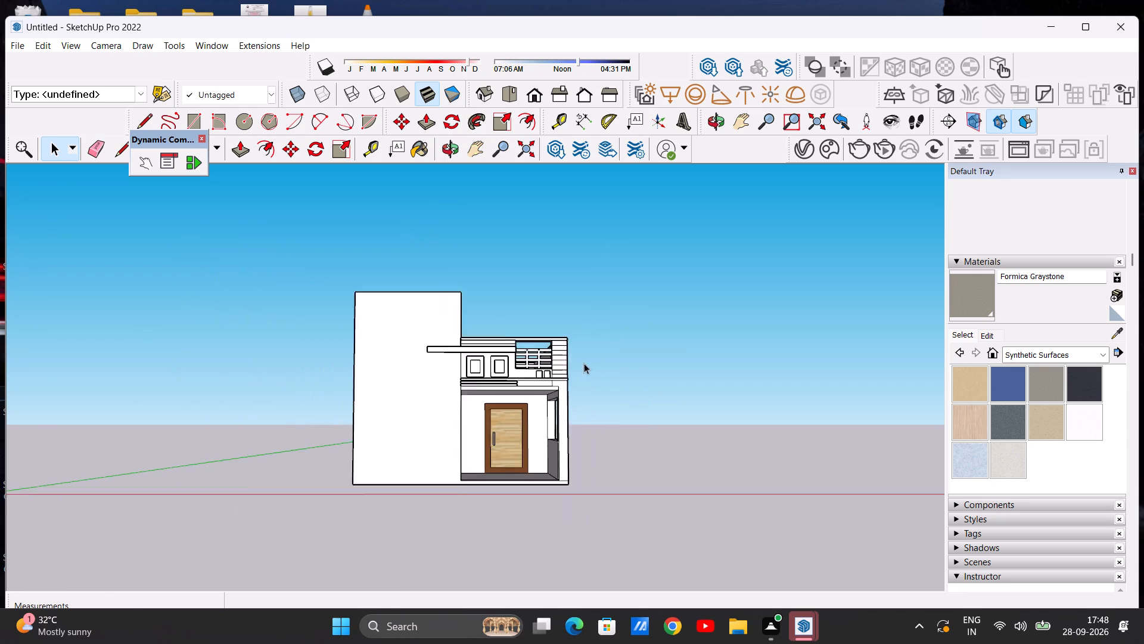
scroll(321, 419, "up", 6)
scroll(321, 419, "down", 7)
scroll(455, 362, "up", 4)
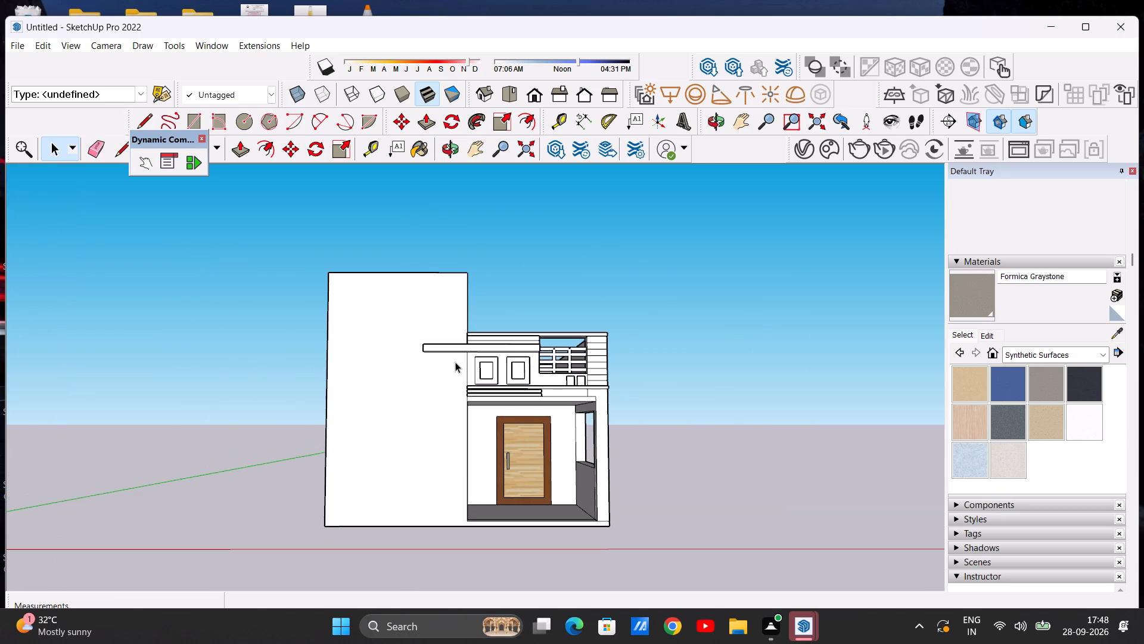
scroll(455, 362, "down", 3)
Erase the leftover lengthwise line on the top face of the long strip's extension across the pillar.
middle_click_drag(458, 358, 458, 391)
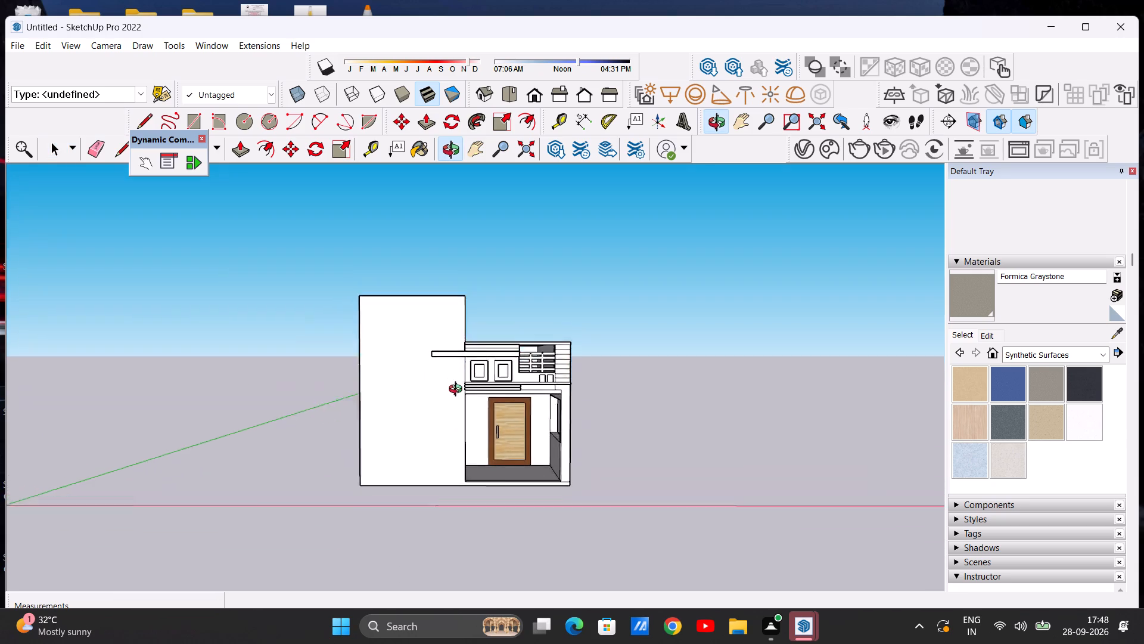
middle_click_drag(458, 391, 461, 456)
scroll(483, 358, "up", 7)
middle_click_drag(454, 371, 428, 467)
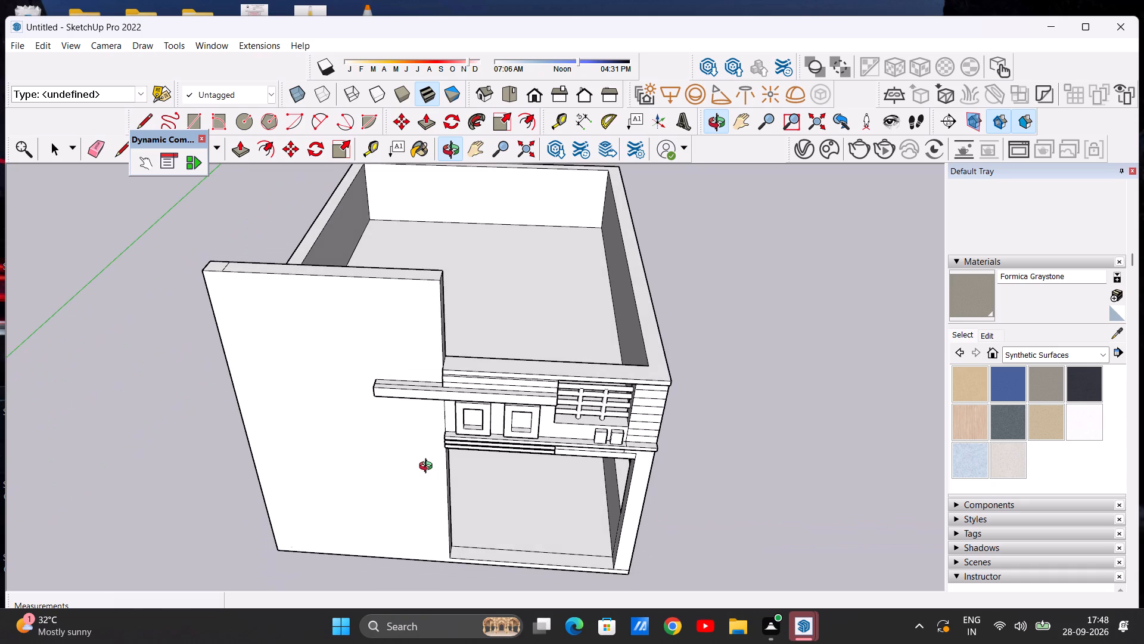
middle_click_drag(428, 467, 428, 449)
middle_click_drag(415, 389, 413, 461)
scroll(400, 420, "up", 7)
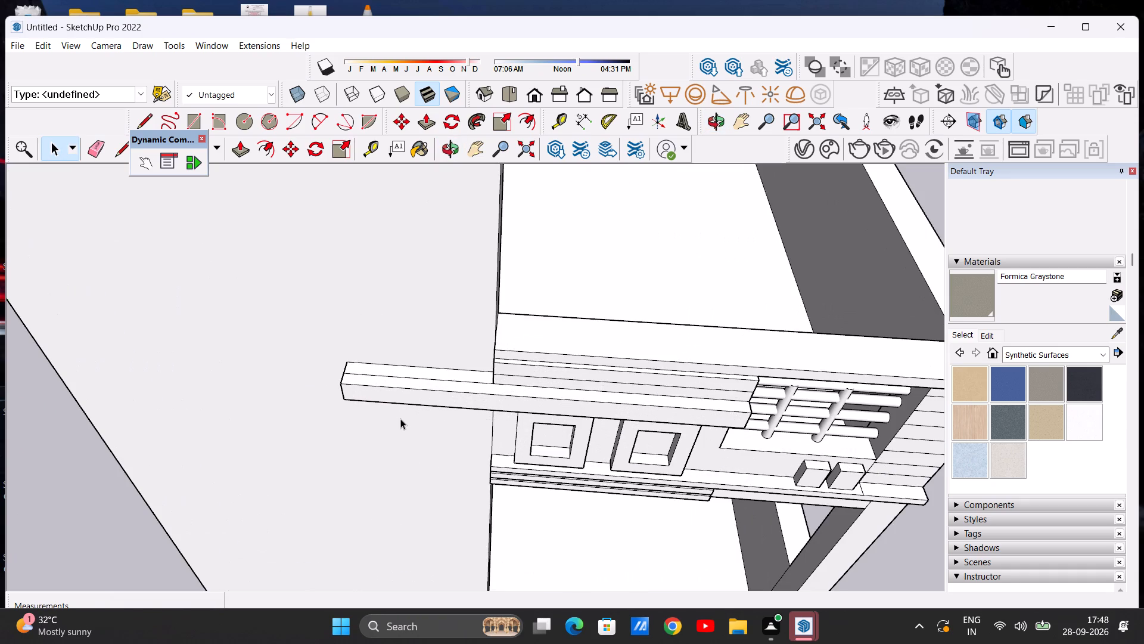
scroll(422, 358, "up", 4)
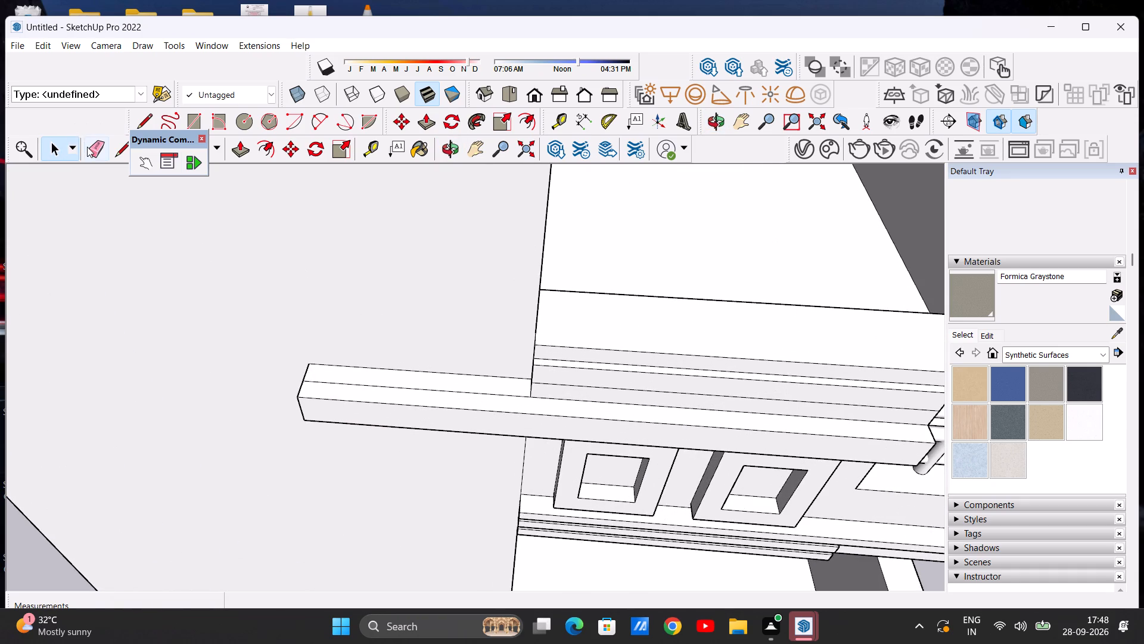
left_click(87, 147)
scroll(313, 330, "up", 3)
left_click(357, 401)
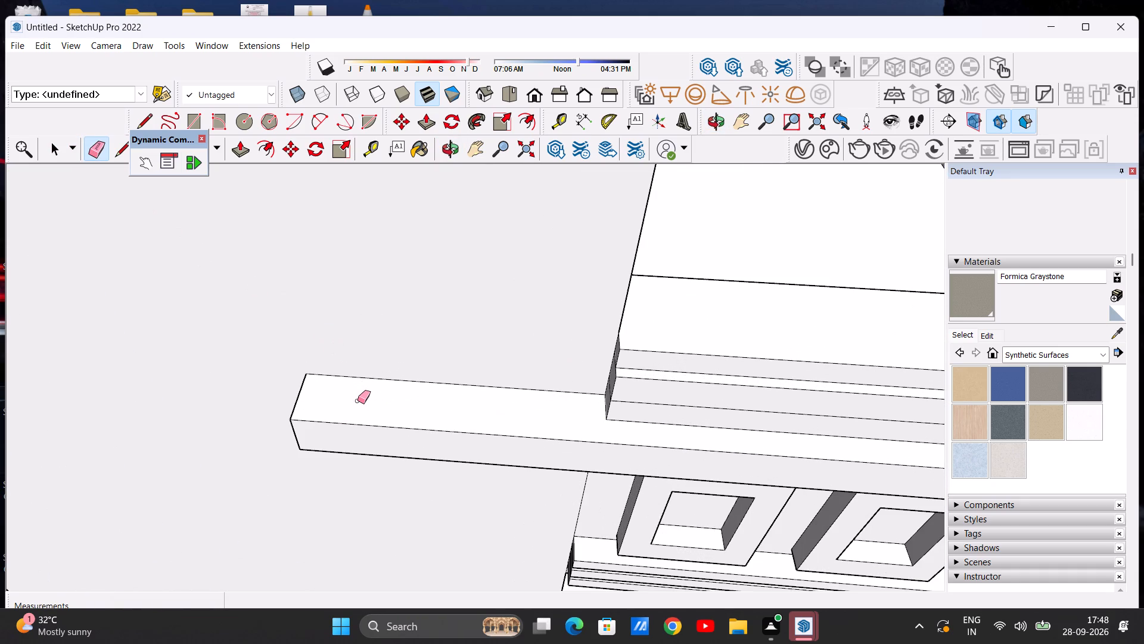
key("space")
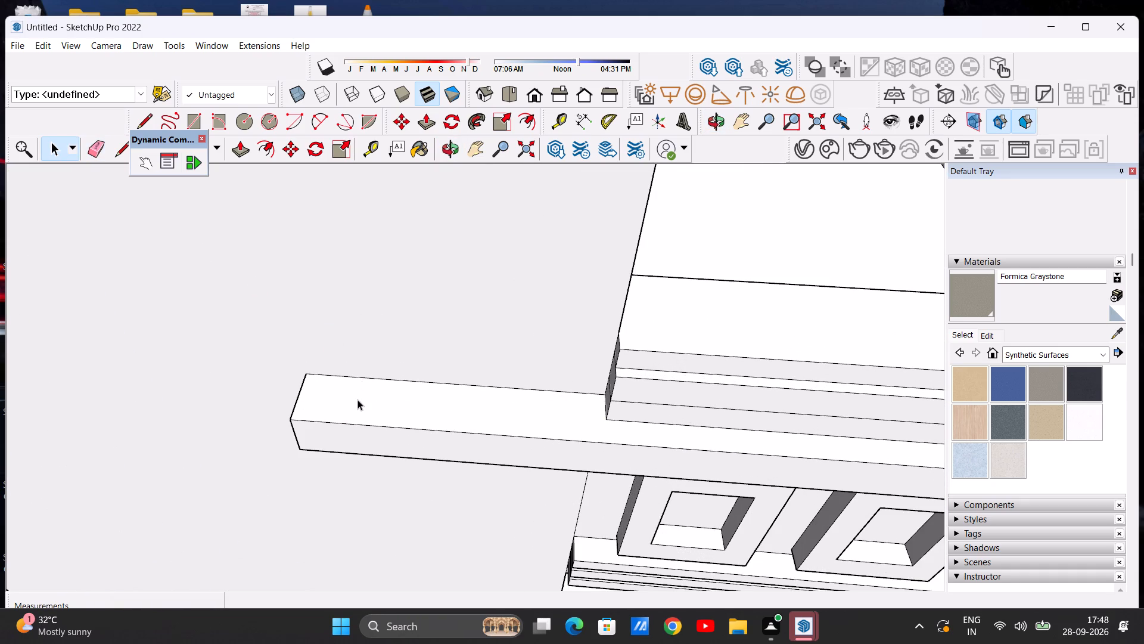
Examine the long projecting strip from below and the complete front facade from a distance.
scroll(369, 409, "down", 7)
middle_click_drag(449, 505, 470, 331)
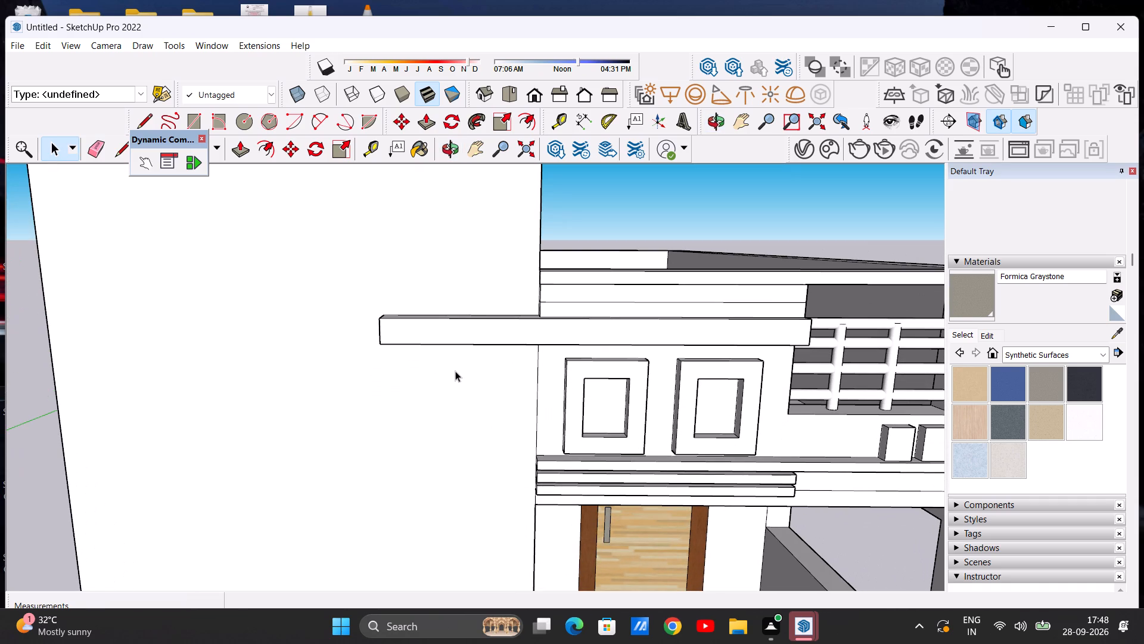
scroll(455, 371, "down", 1)
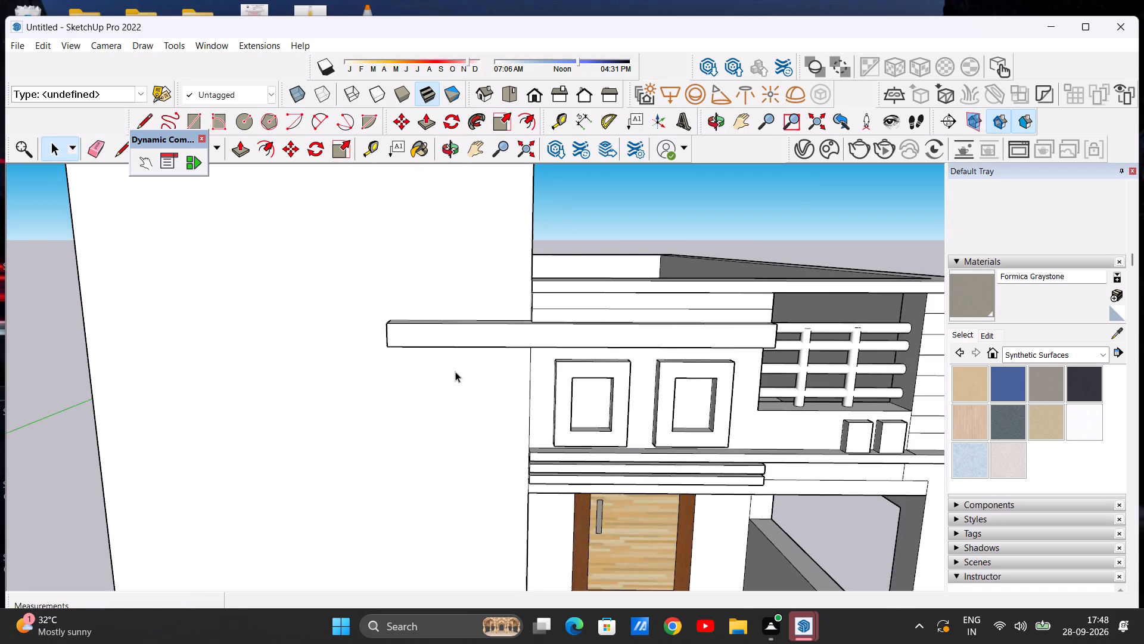
scroll(455, 371, "down", 1)
middle_click_drag(526, 434, 500, 254)
scroll(486, 292, "up", 7)
scroll(471, 297, "down", 3)
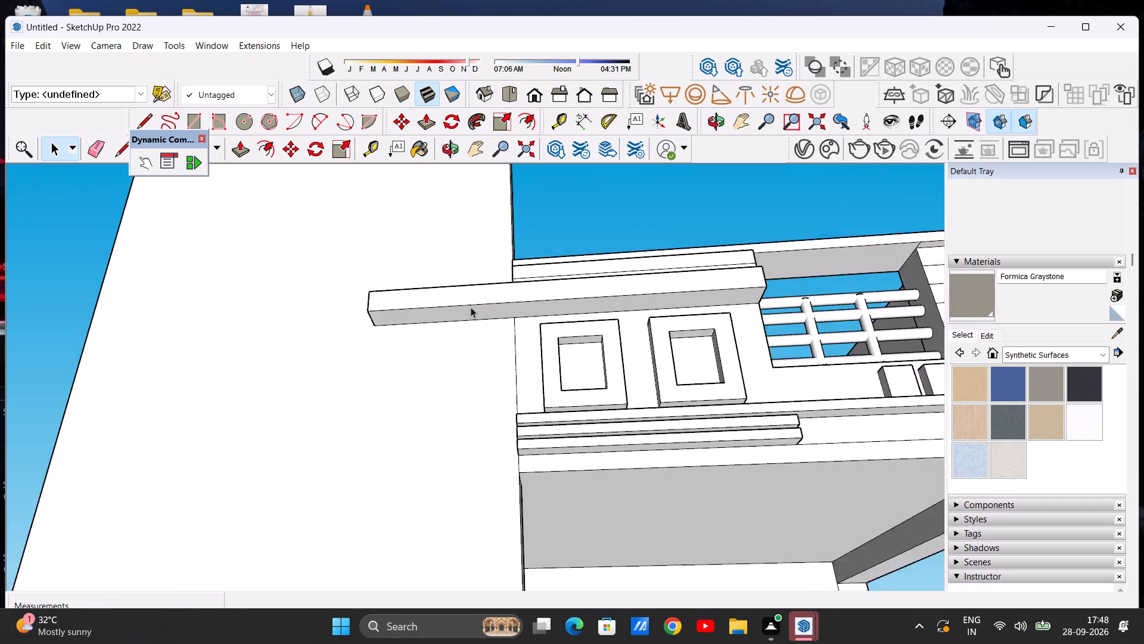
scroll(471, 307, "down", 7)
middle_click_drag(563, 394, 580, 494)
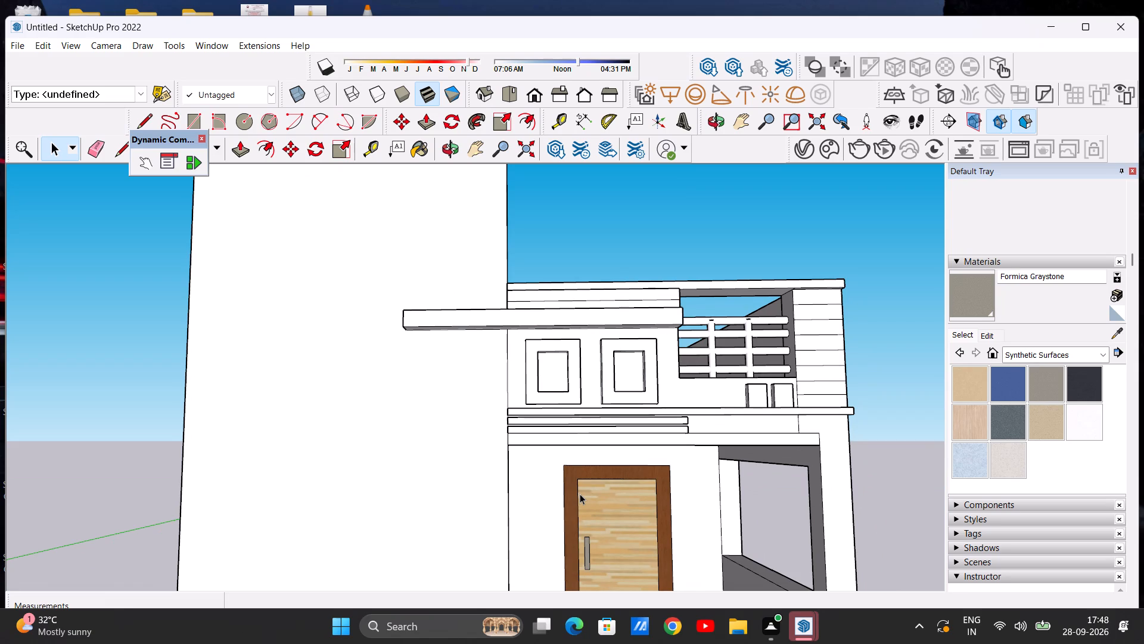
scroll(580, 494, "down", 7)
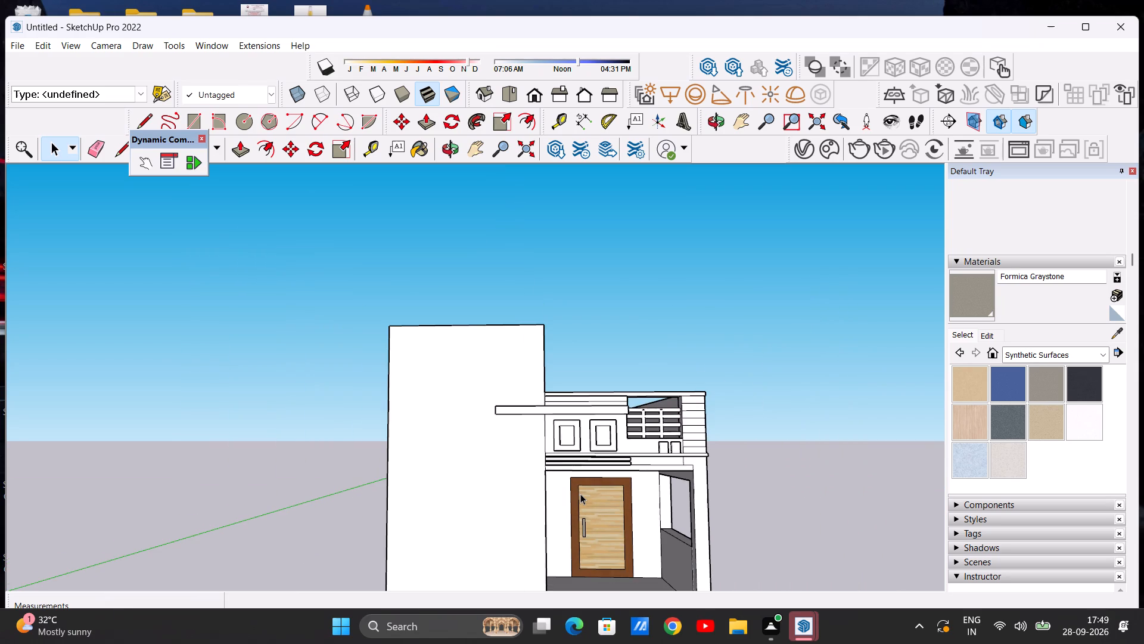
scroll(633, 456, "down", 4)
scroll(638, 551, "up", 5)
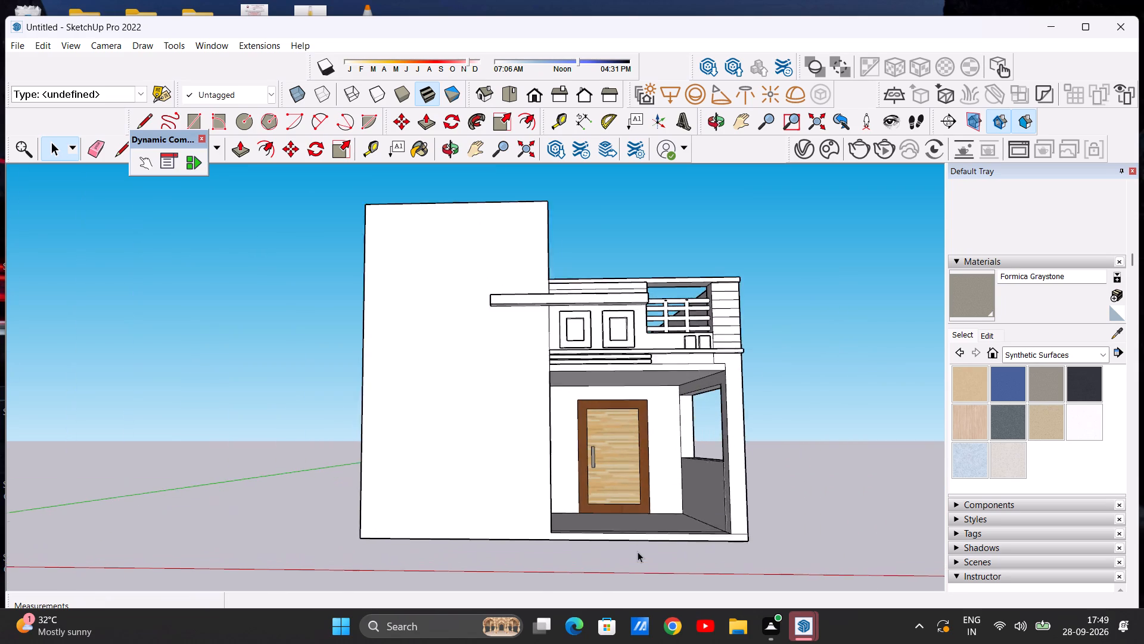
Examine the front facade and its long projecting strip from the front and from an oblique side angle.
scroll(638, 552, "up", 2)
scroll(639, 312, "down", 3)
scroll(626, 359, "up", 6)
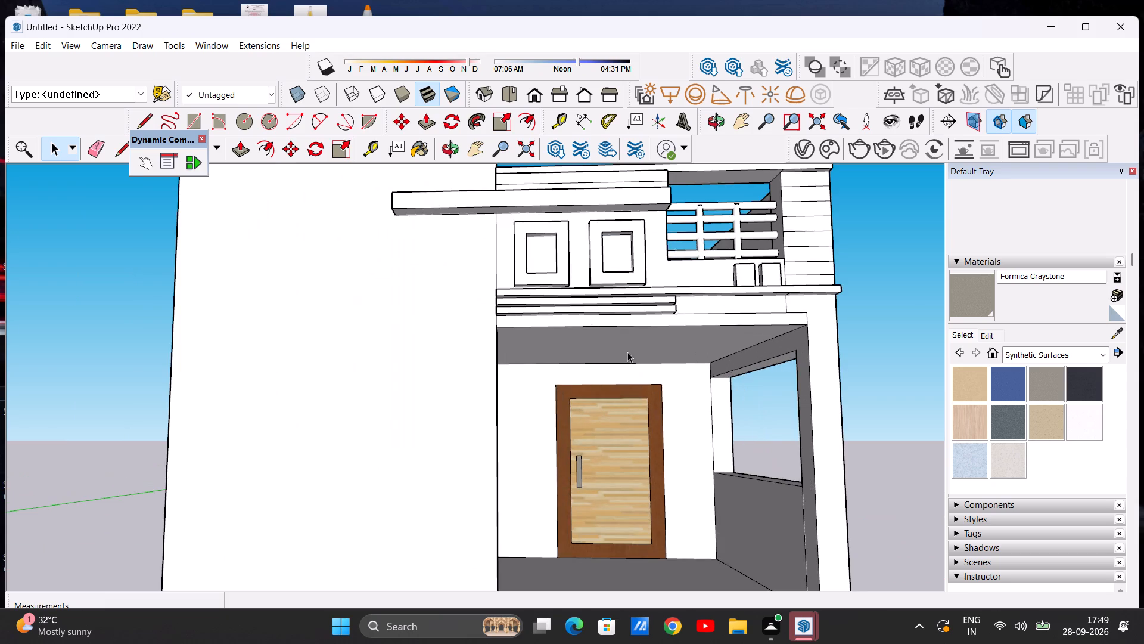
scroll(658, 289, "down", 5)
middle_click_drag(666, 274, 650, 346)
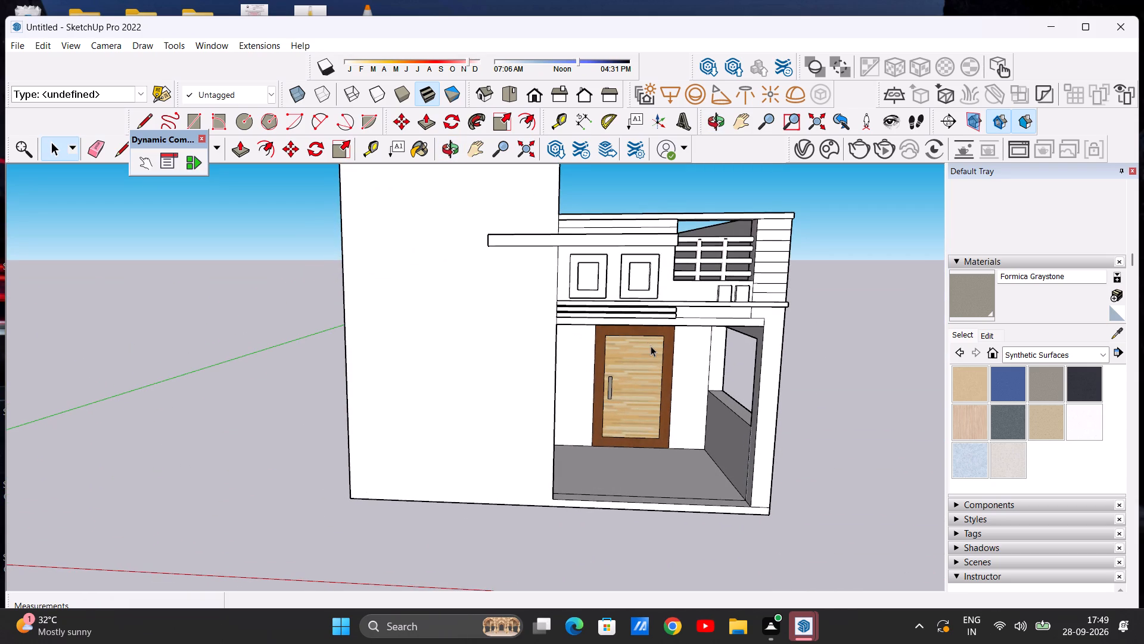
scroll(654, 340, "down", 4)
middle_click_drag(682, 309, 477, 342)
scroll(559, 293, "up", 6)
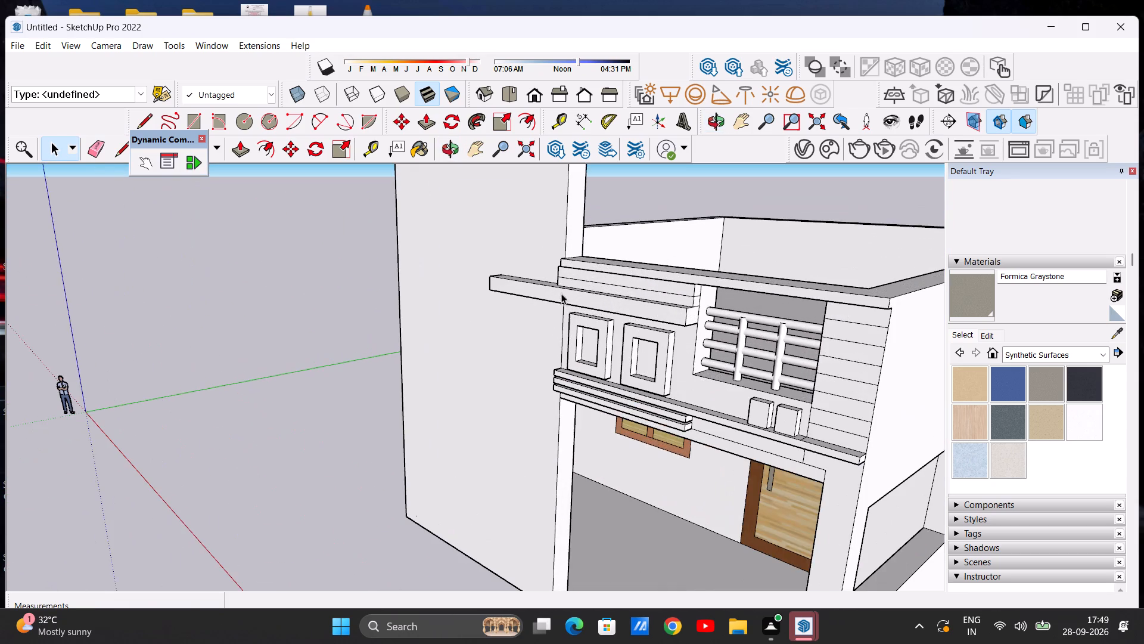
middle_click_drag(626, 314, 807, 250)
scroll(660, 244, "down", 2)
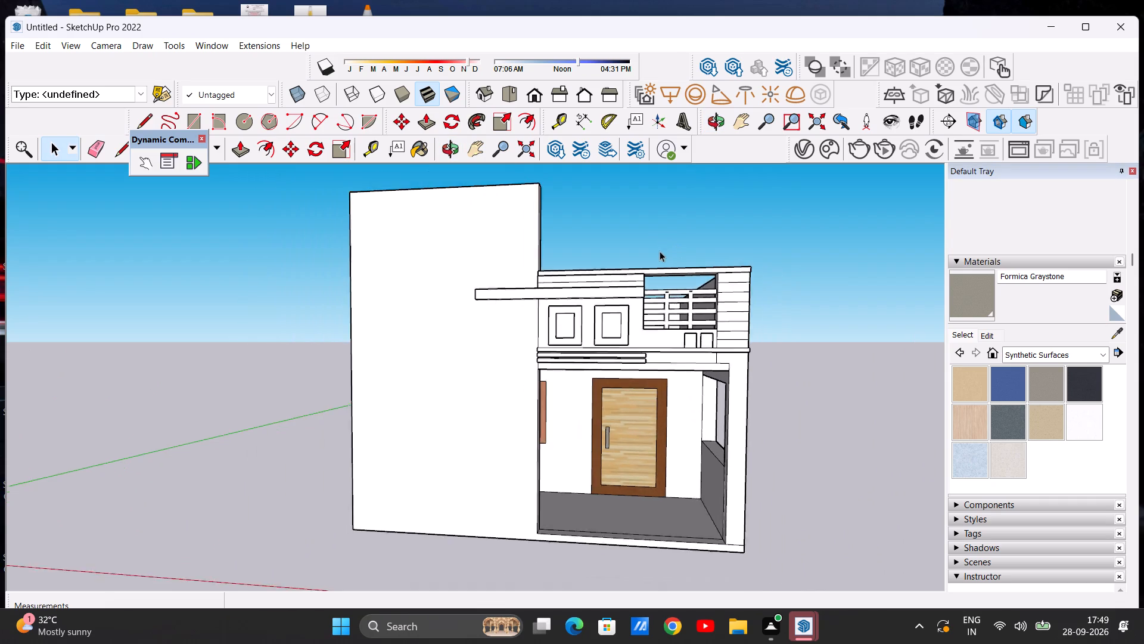
scroll(660, 251, "down", 3)
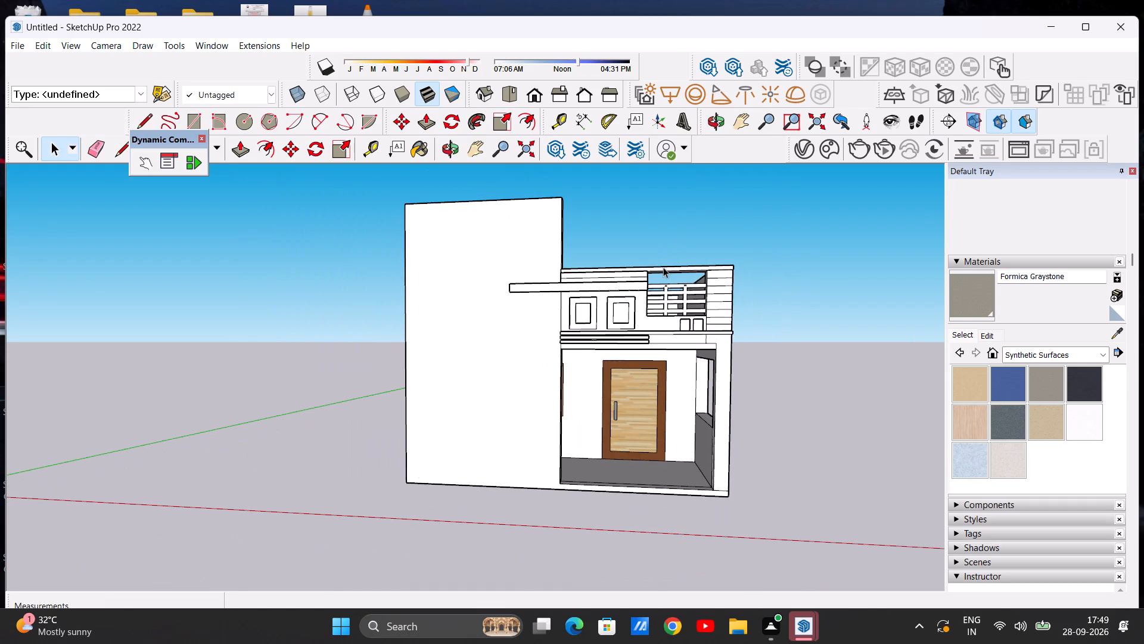
scroll(660, 271, "up", 8)
scroll(673, 270, "down", 4)
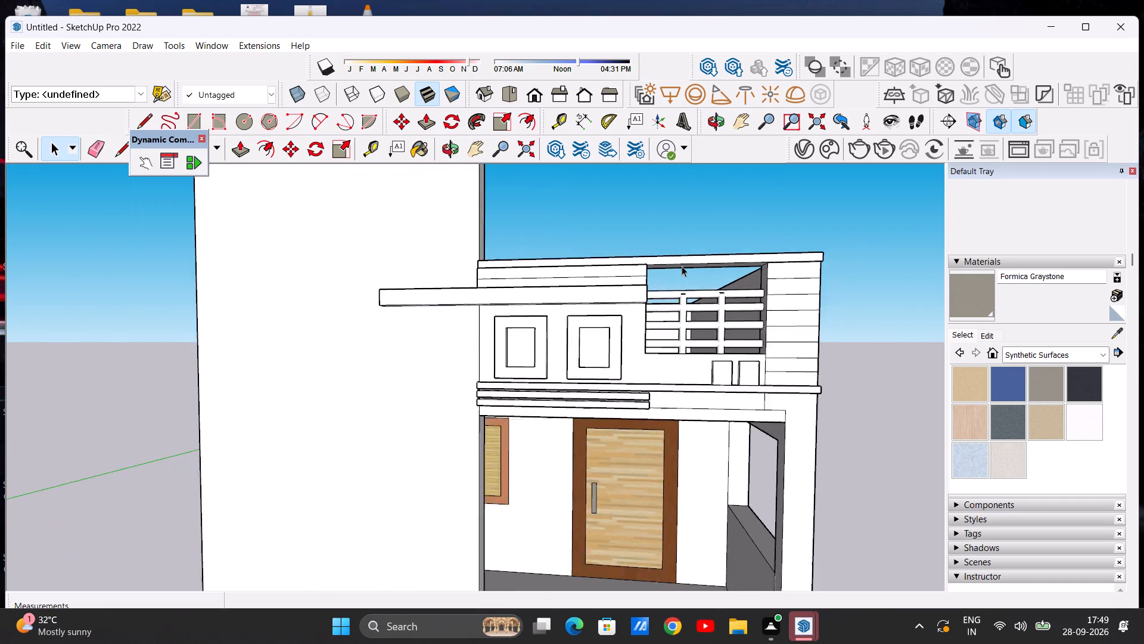
scroll(682, 266, "down", 3)
Examine the upper facade's framed panels, projecting strips and railing blocks from above and from the side.
middle_click_drag(644, 284, 670, 411)
scroll(655, 336, "up", 5)
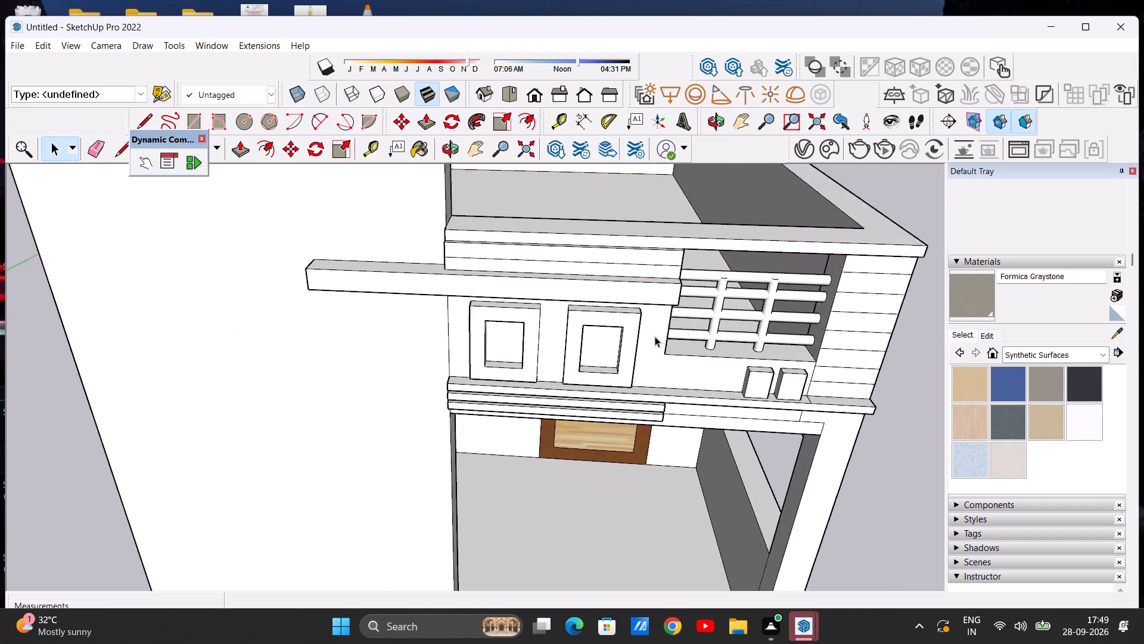
scroll(655, 336, "up", 3)
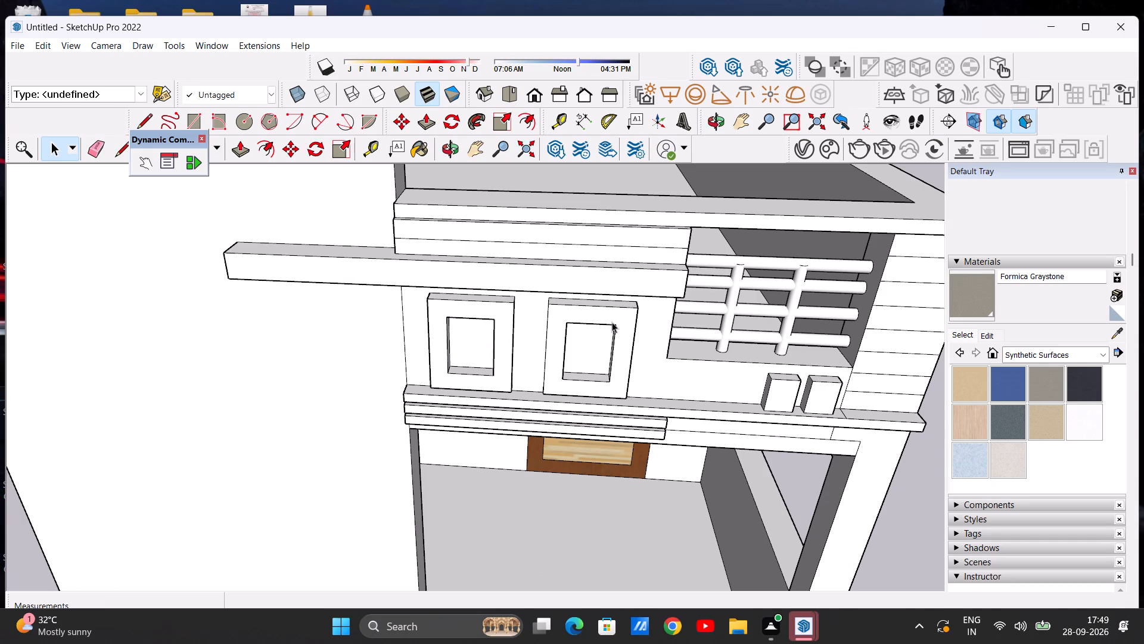
scroll(617, 263, "down", 8)
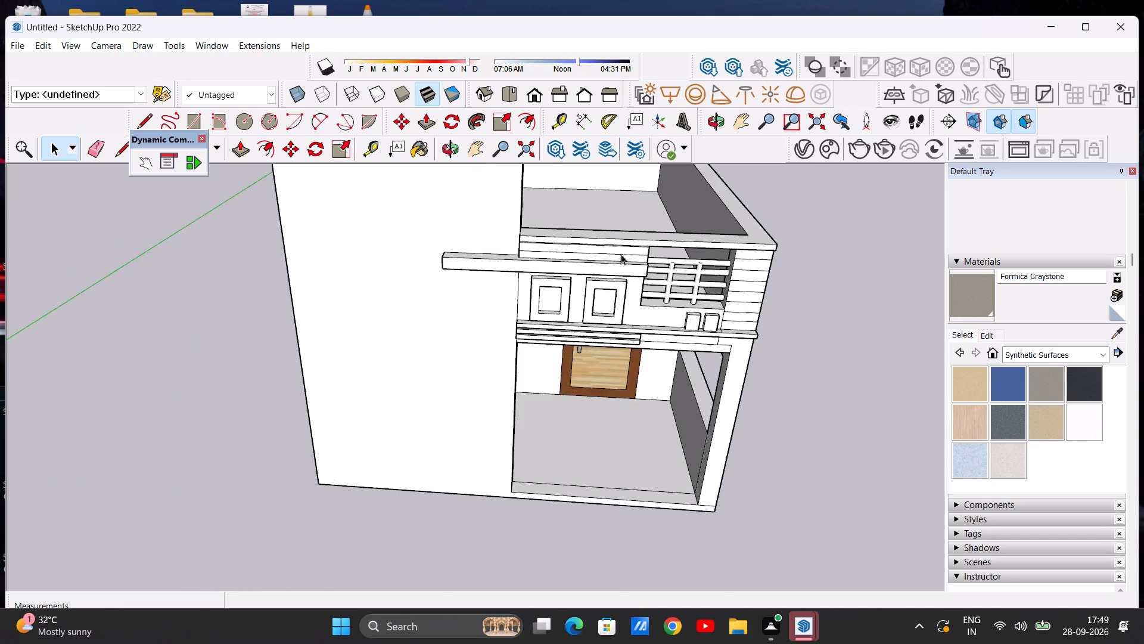
scroll(621, 254, "down", 4)
scroll(645, 315, "down", 5)
middle_click_drag(610, 371, 624, 239)
scroll(627, 303, "up", 9)
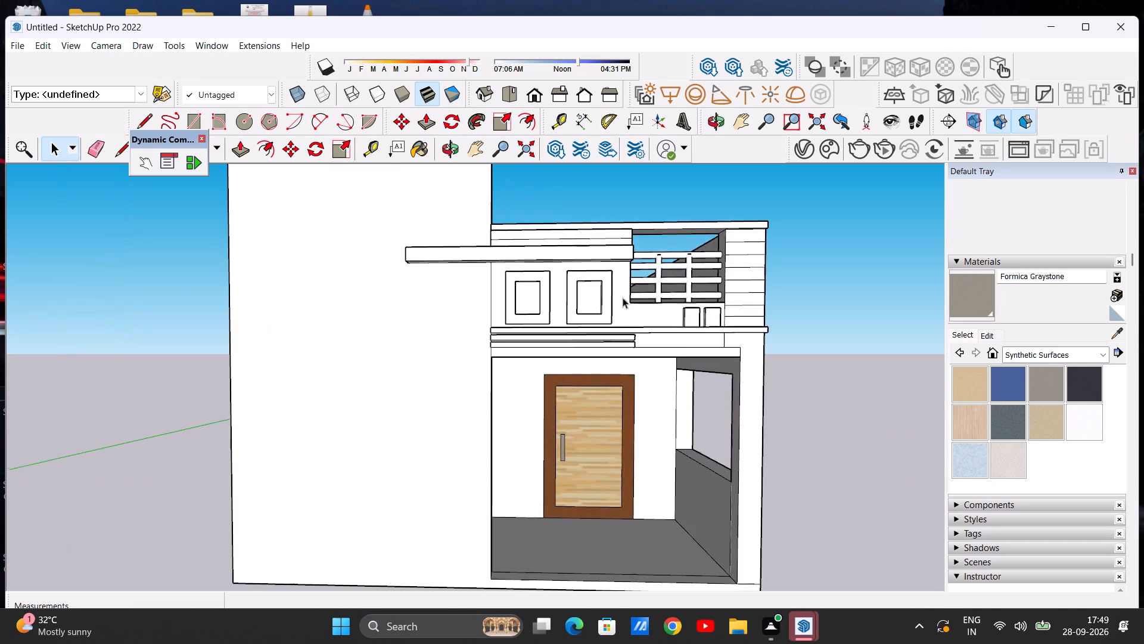
scroll(612, 295, "down", 6)
middle_click_drag(606, 259, 474, 319)
scroll(536, 305, "up", 9)
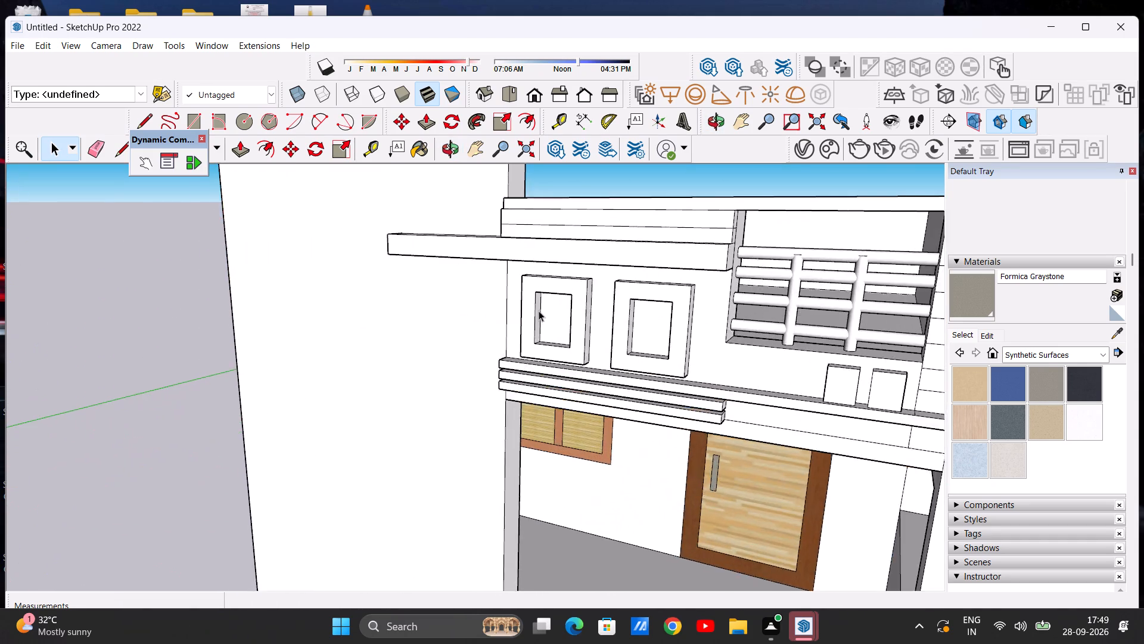
scroll(539, 311, "up", 6)
scroll(540, 311, "down", 7)
middle_click_drag(565, 358, 622, 432)
scroll(643, 389, "down", 2)
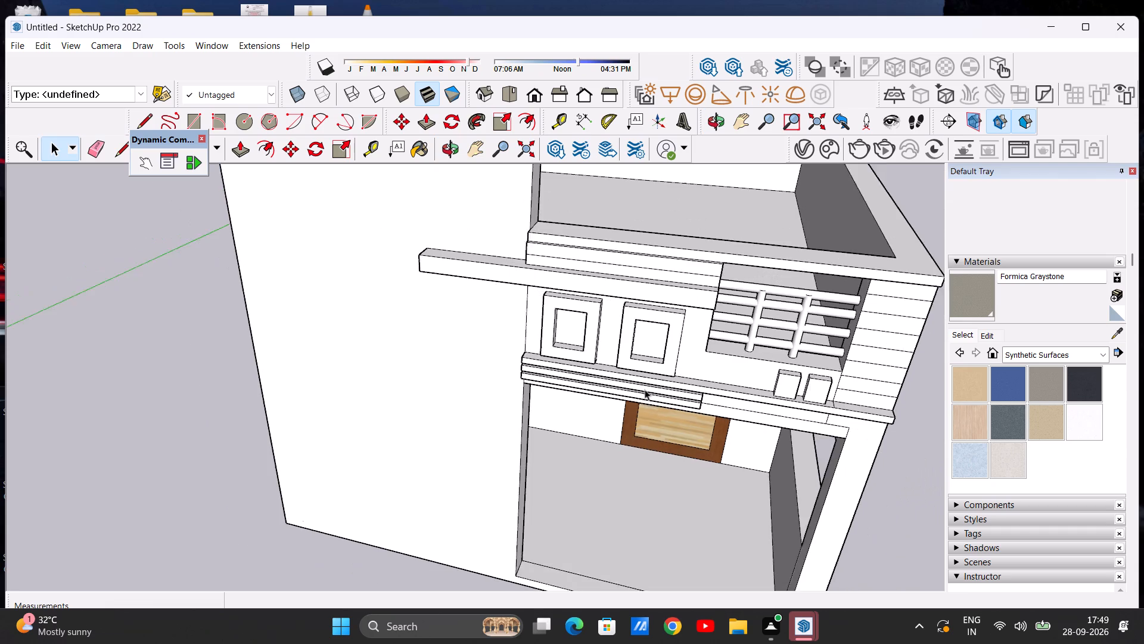
scroll(645, 389, "down", 6)
middle_click_drag(647, 436, 698, 295)
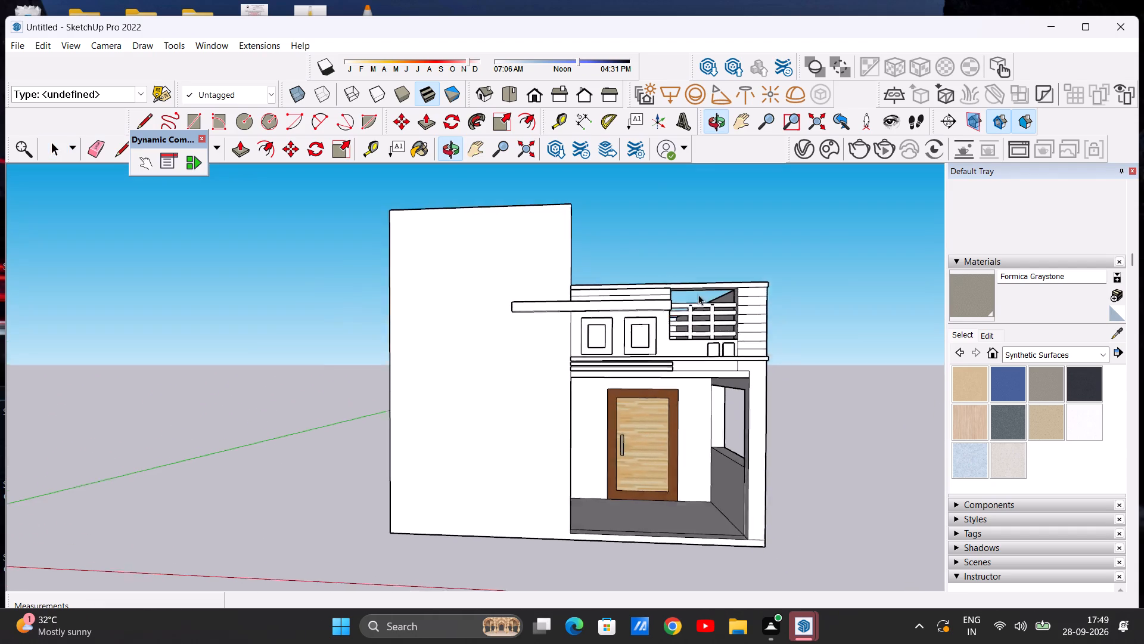
Examine the complete house front from a distance, comparing the tall blank wall with the detailed section beside it.
middle_click_drag(698, 295, 698, 295)
scroll(547, 395, "up", 3)
scroll(549, 391, "down", 5)
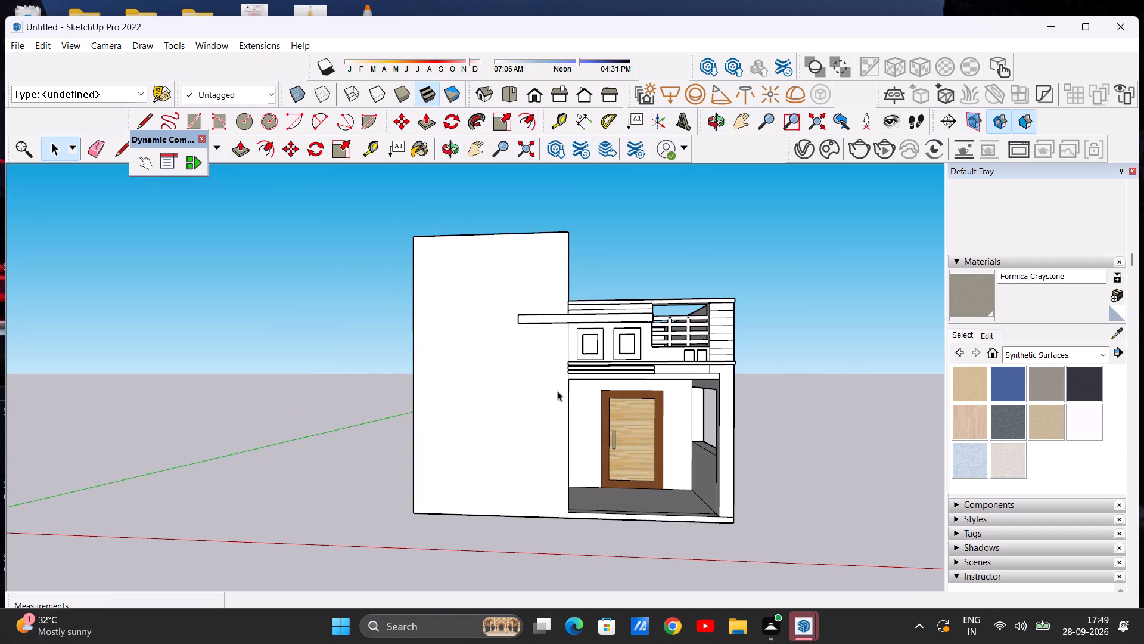
scroll(563, 391, "down", 4)
scroll(489, 386, "up", 6)
scroll(489, 386, "down", 3)
middle_click_drag(500, 384, 508, 385)
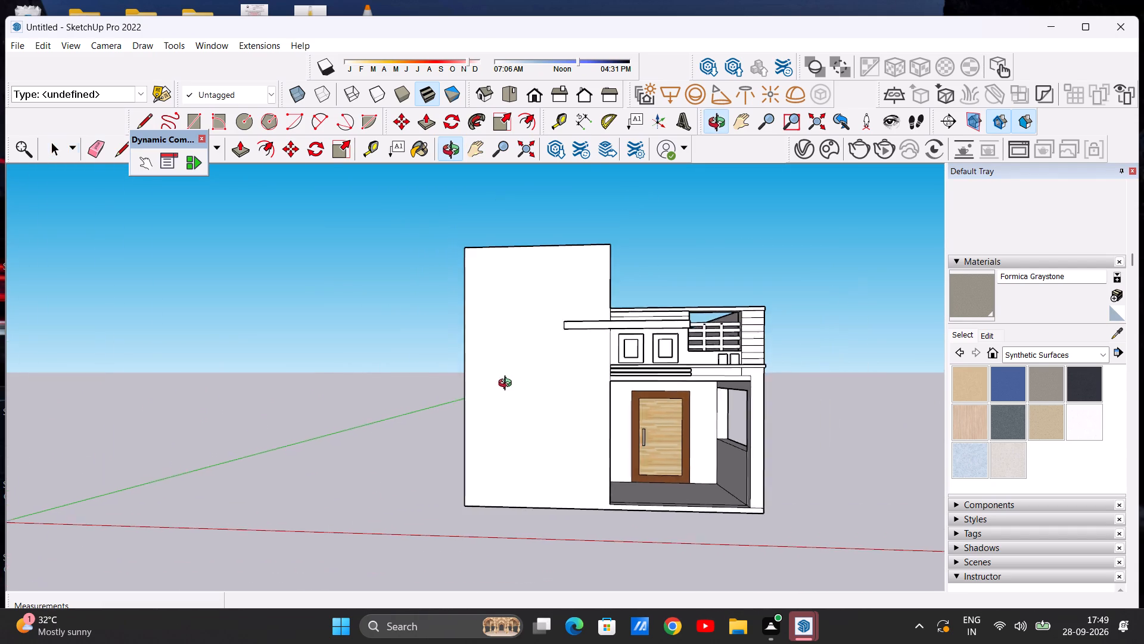
middle_click_drag(508, 385, 536, 409)
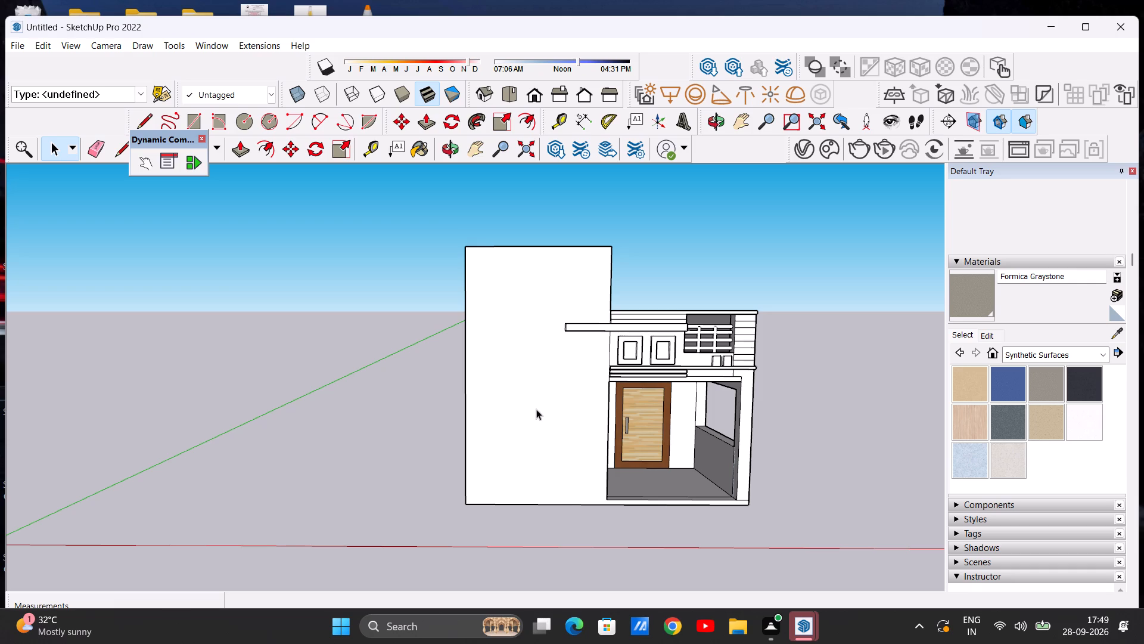
scroll(536, 409, "down", 4)
scroll(594, 368, "up", 4)
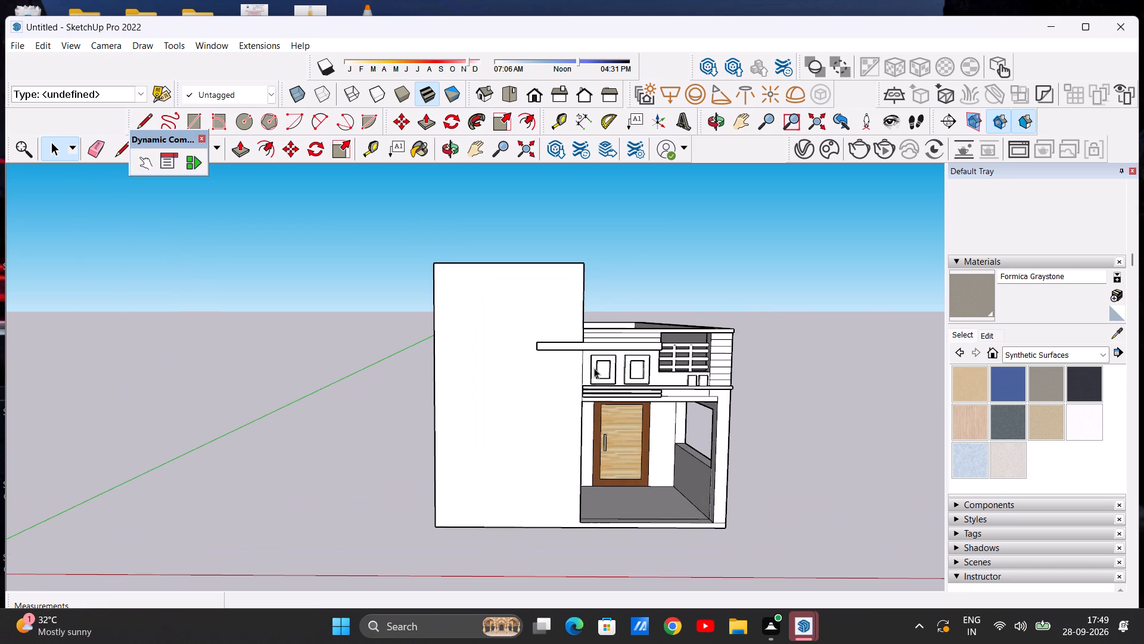
scroll(594, 368, "up", 4)
scroll(605, 333, "down", 7)
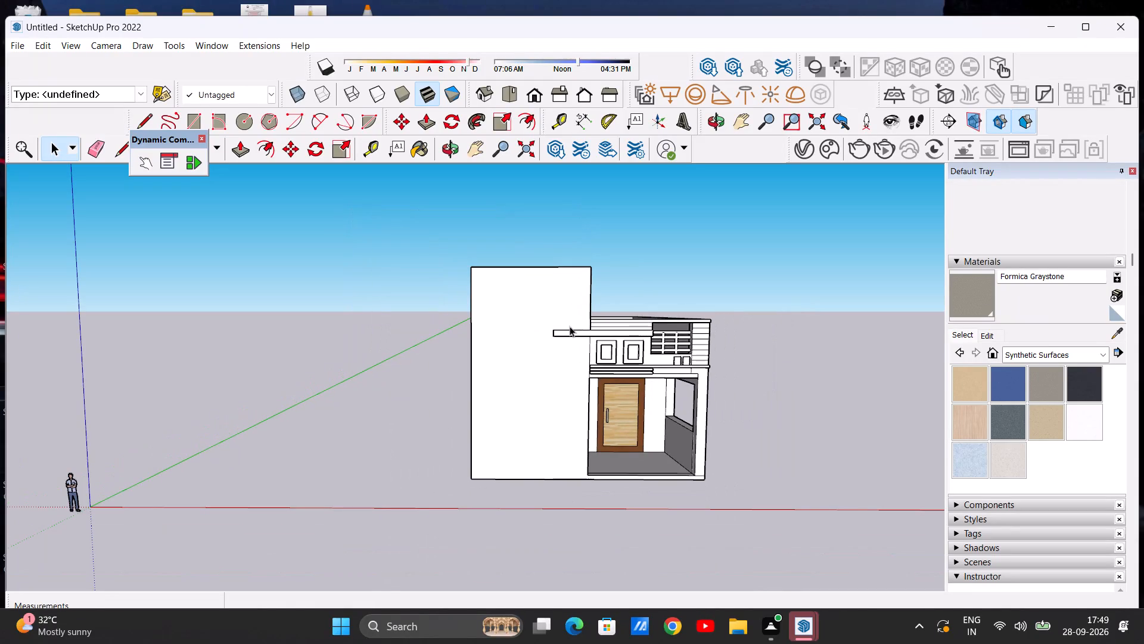
scroll(558, 310, "up", 2)
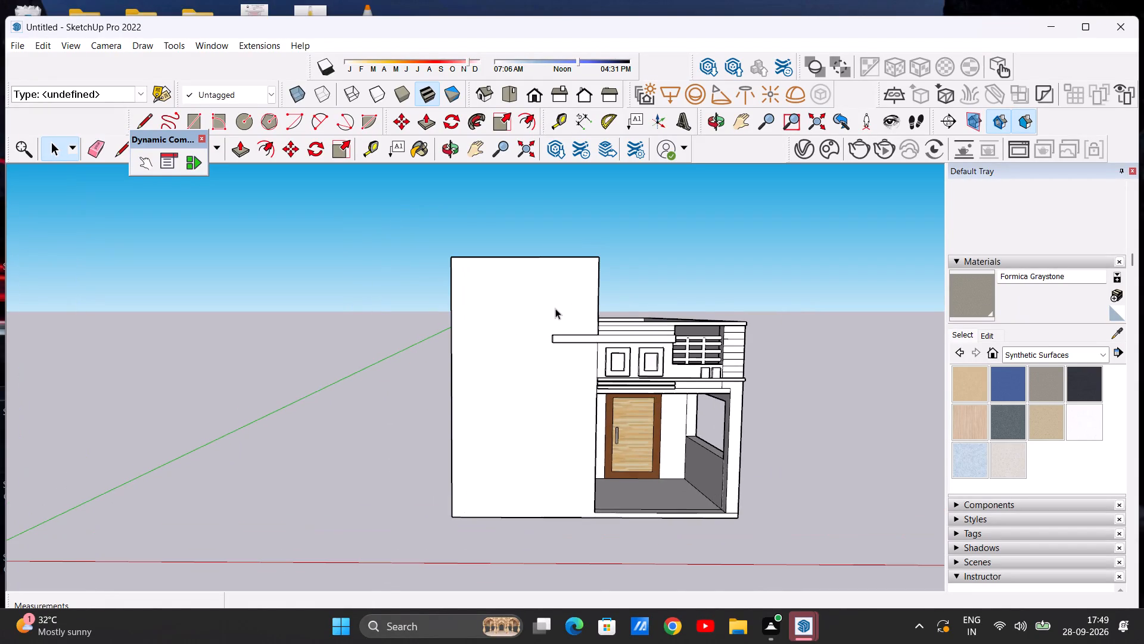
middle_click_drag(540, 323, 536, 295)
scroll(527, 330, "down", 3)
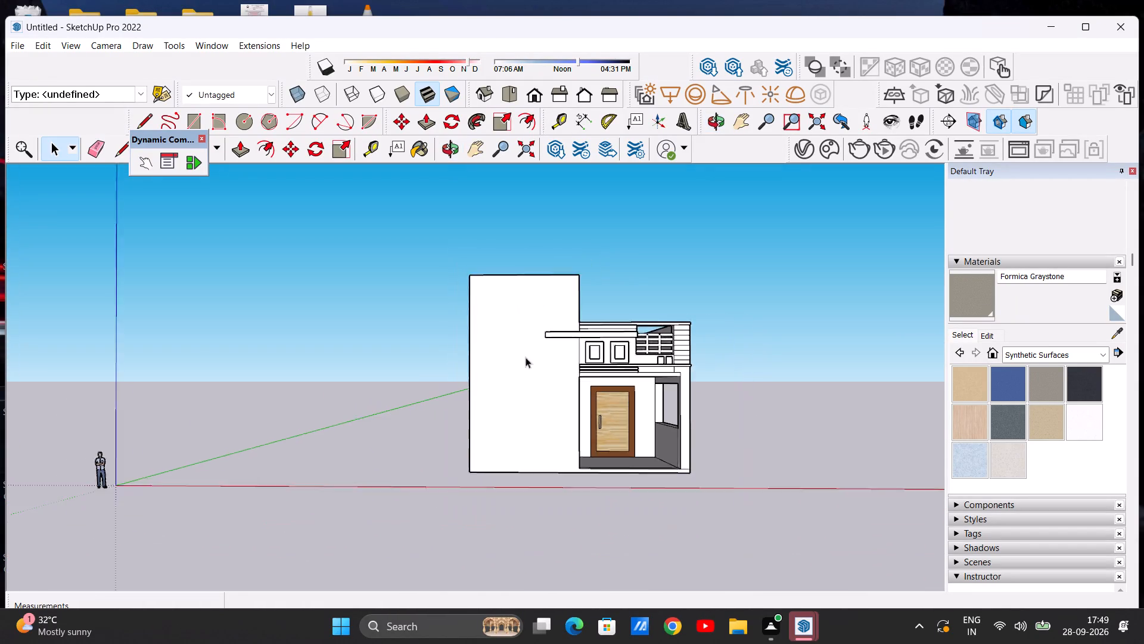
scroll(526, 357, "down", 3)
scroll(571, 332, "up", 6)
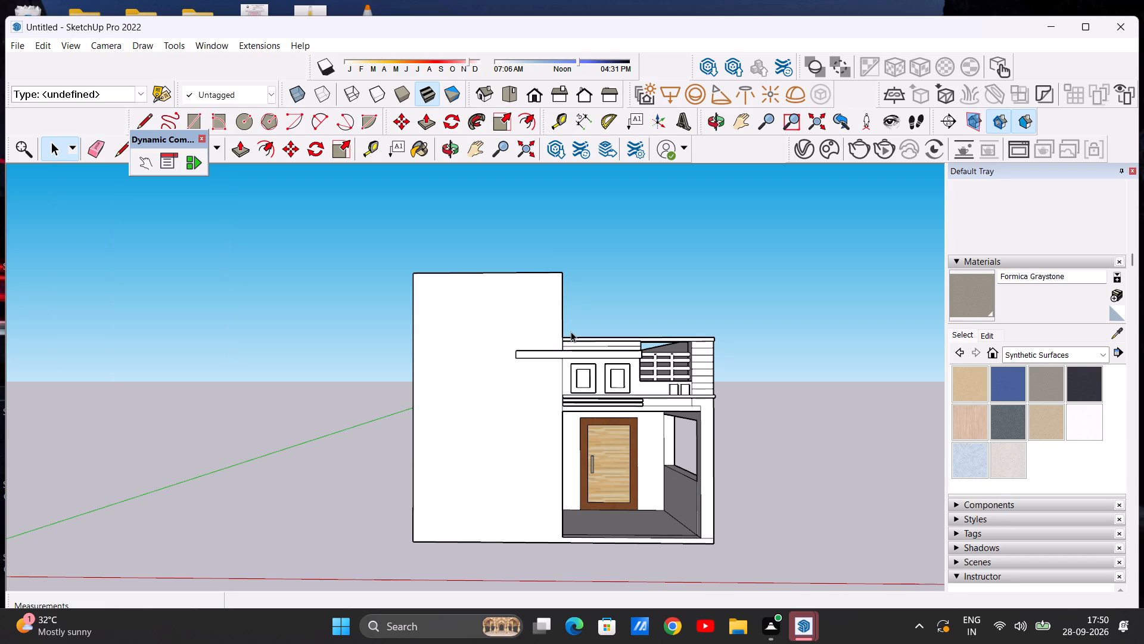
scroll(669, 377, "up", 3)
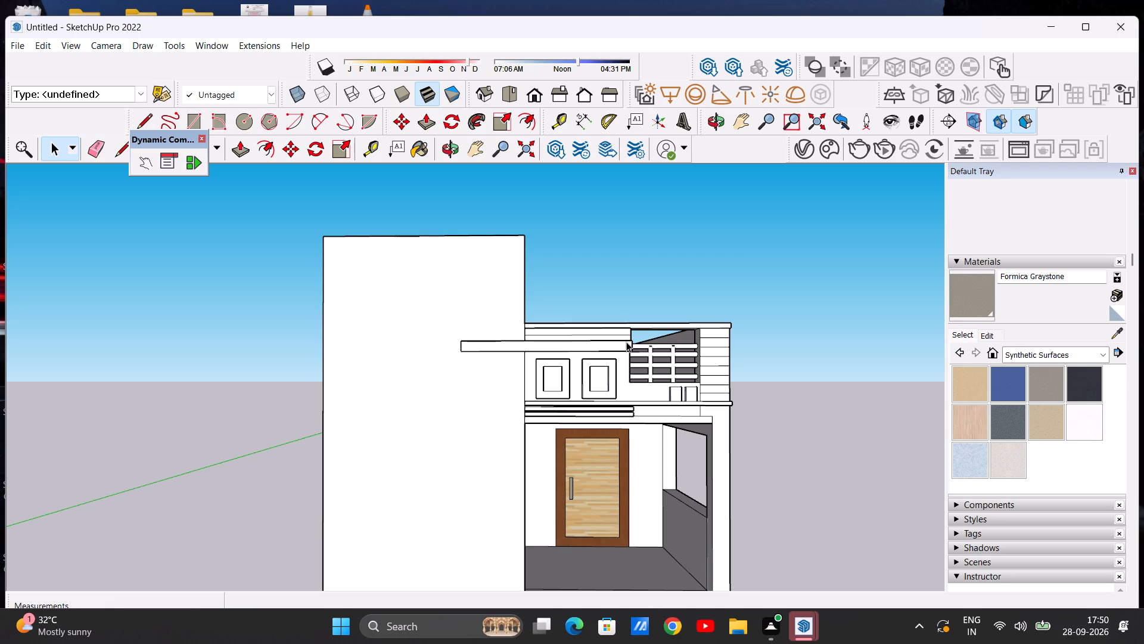
scroll(626, 342, "down", 2)
middle_click_drag(571, 353, 610, 379)
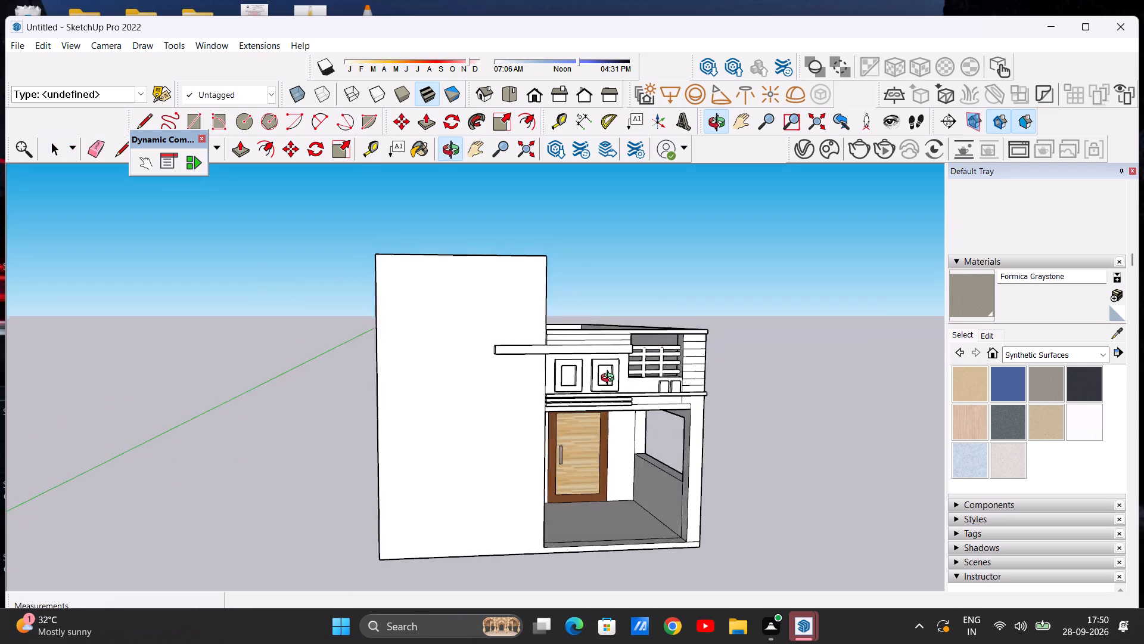
middle_click_drag(610, 379, 625, 382)
middle_click_drag(581, 370, 532, 371)
scroll(529, 374, "down", 3)
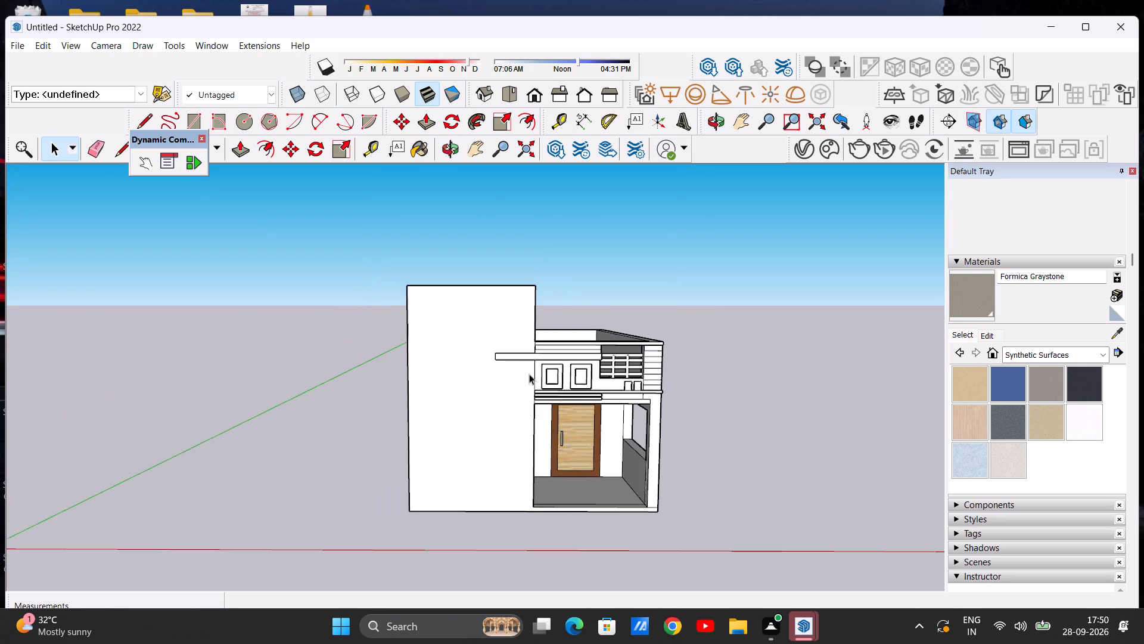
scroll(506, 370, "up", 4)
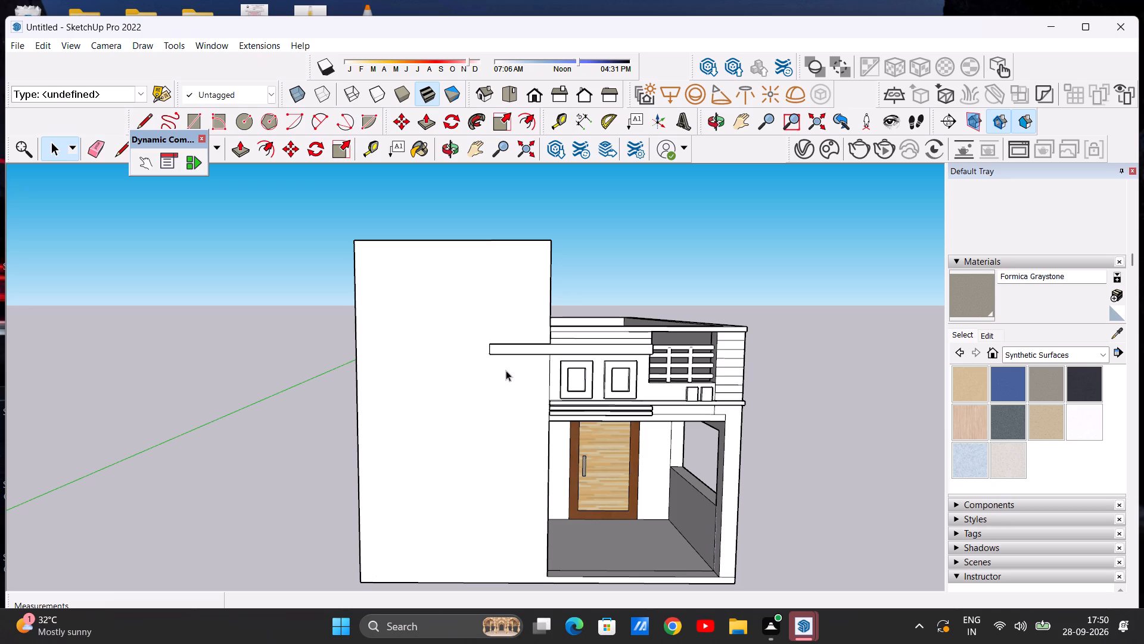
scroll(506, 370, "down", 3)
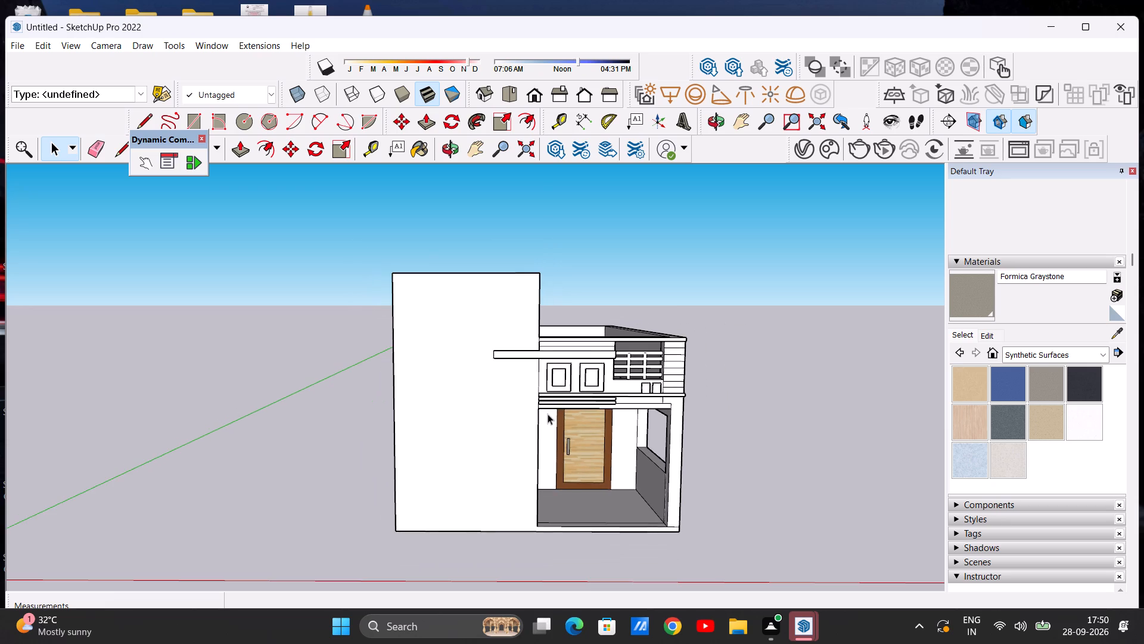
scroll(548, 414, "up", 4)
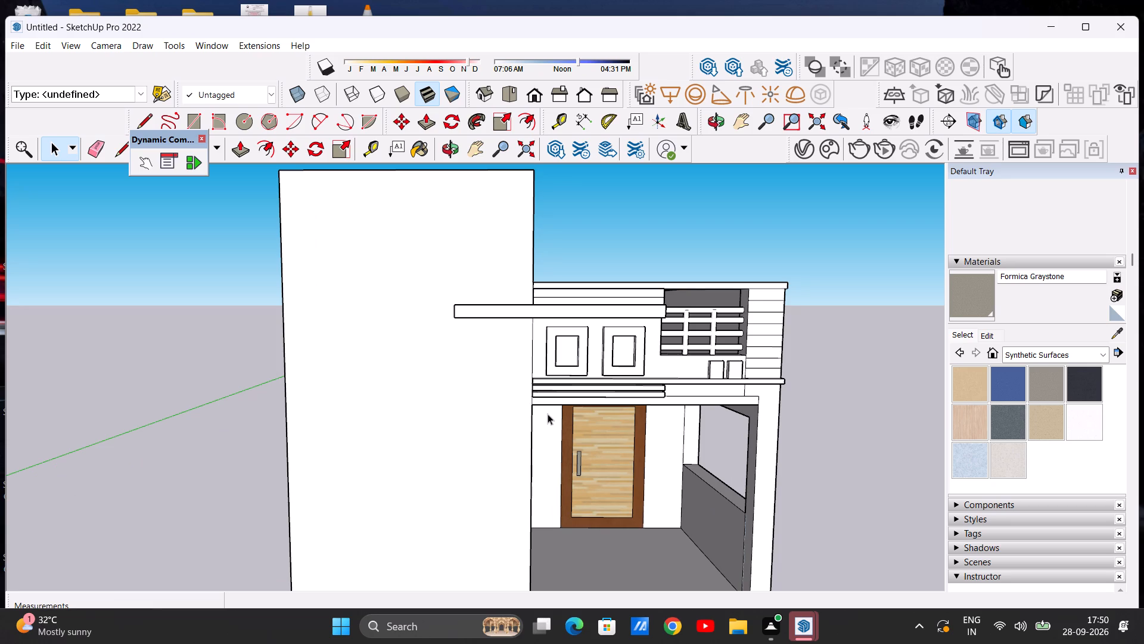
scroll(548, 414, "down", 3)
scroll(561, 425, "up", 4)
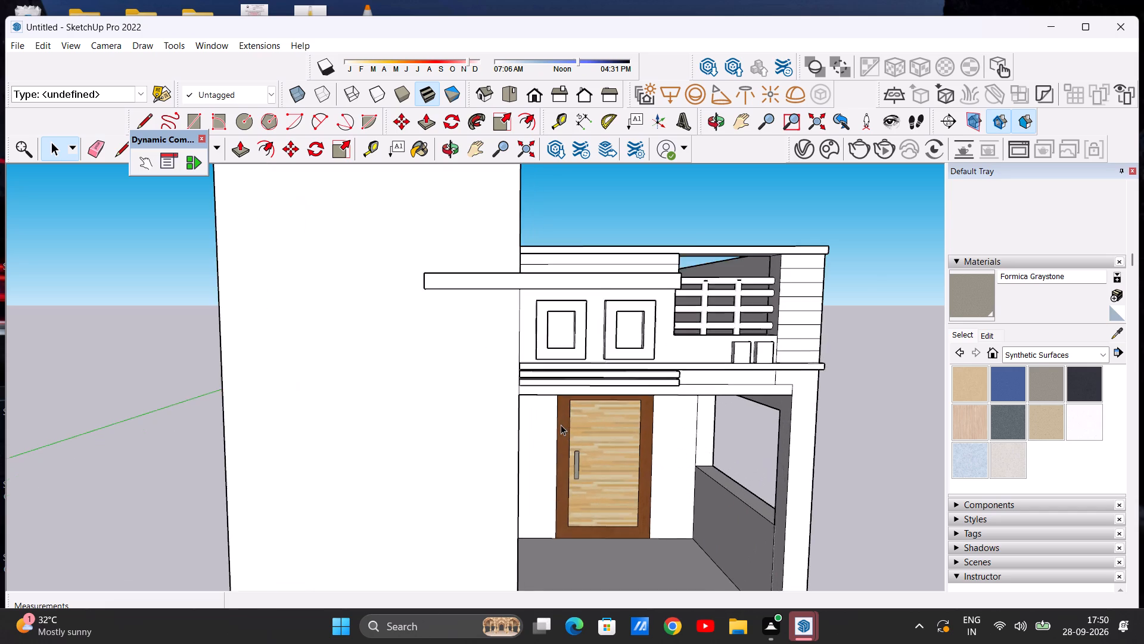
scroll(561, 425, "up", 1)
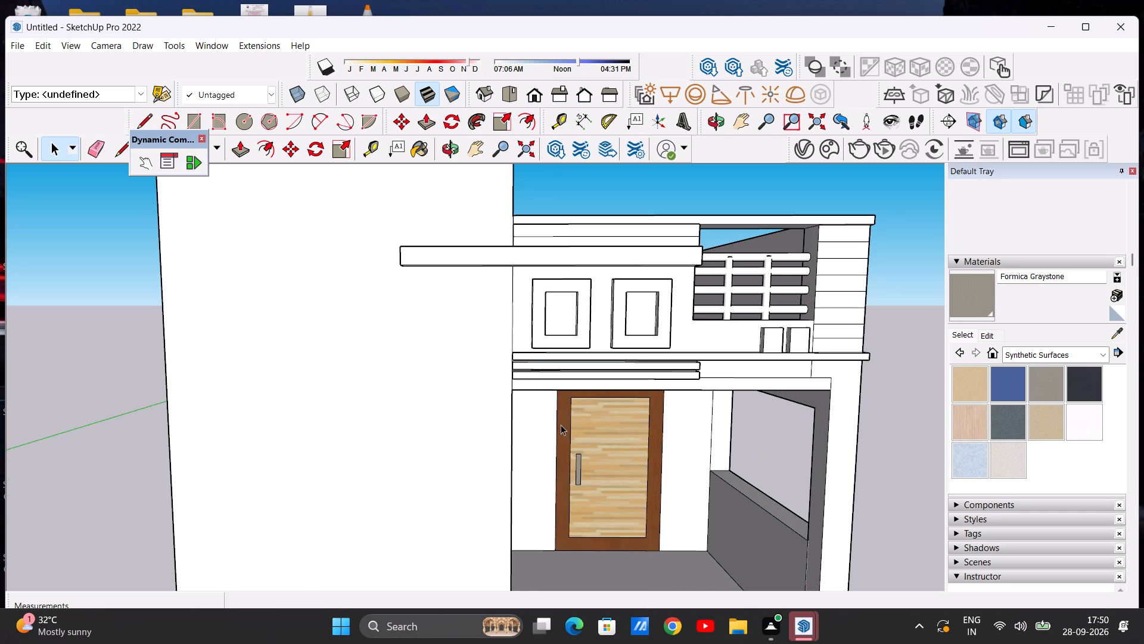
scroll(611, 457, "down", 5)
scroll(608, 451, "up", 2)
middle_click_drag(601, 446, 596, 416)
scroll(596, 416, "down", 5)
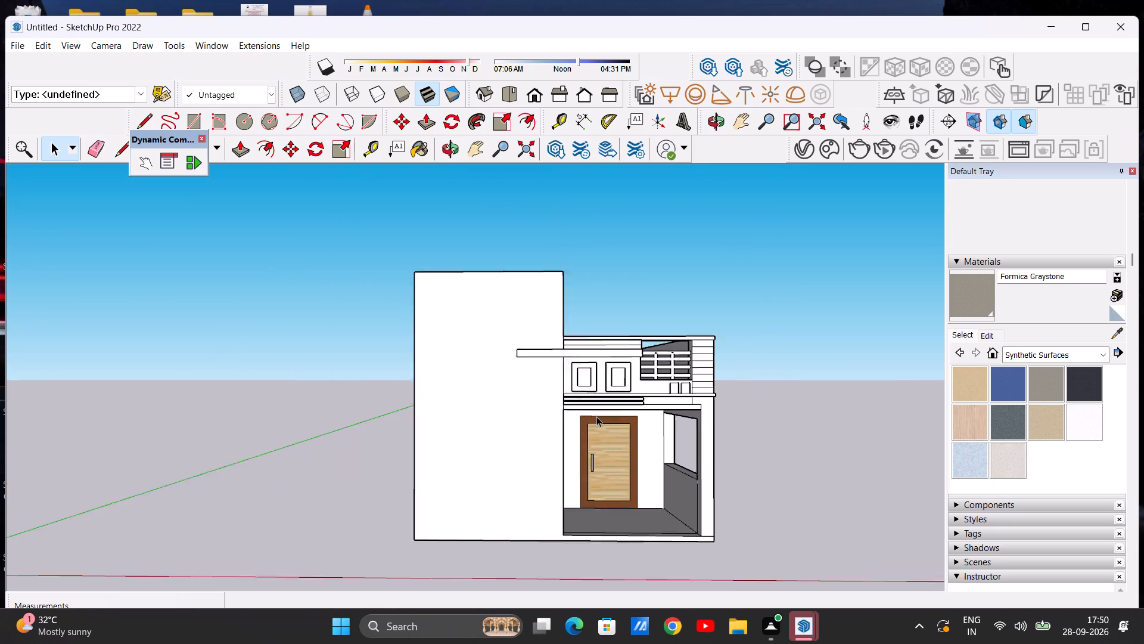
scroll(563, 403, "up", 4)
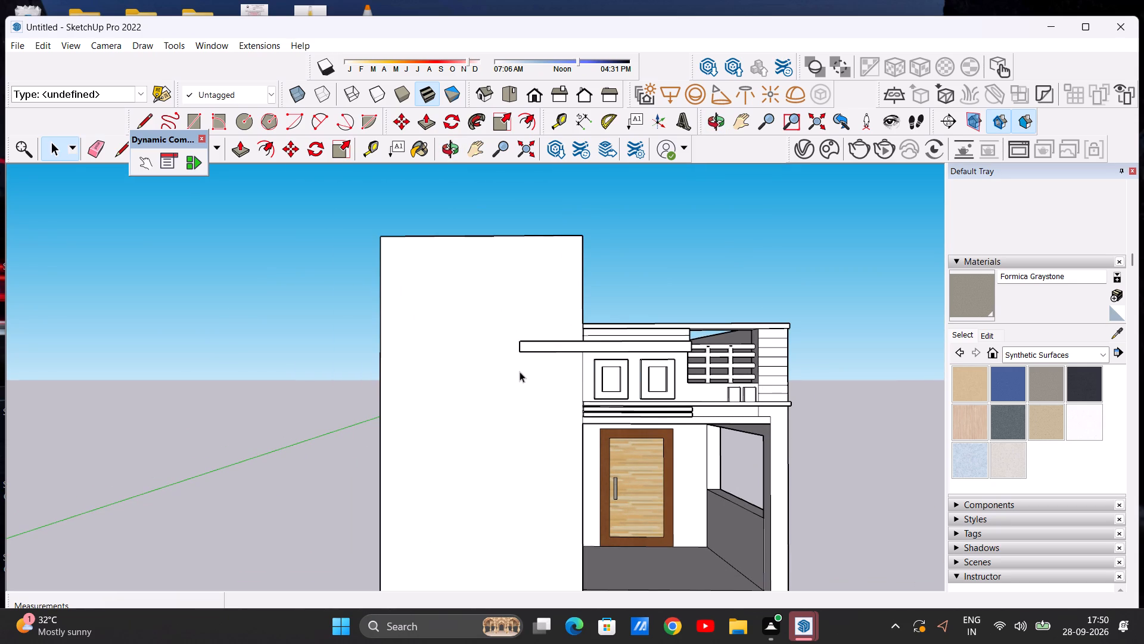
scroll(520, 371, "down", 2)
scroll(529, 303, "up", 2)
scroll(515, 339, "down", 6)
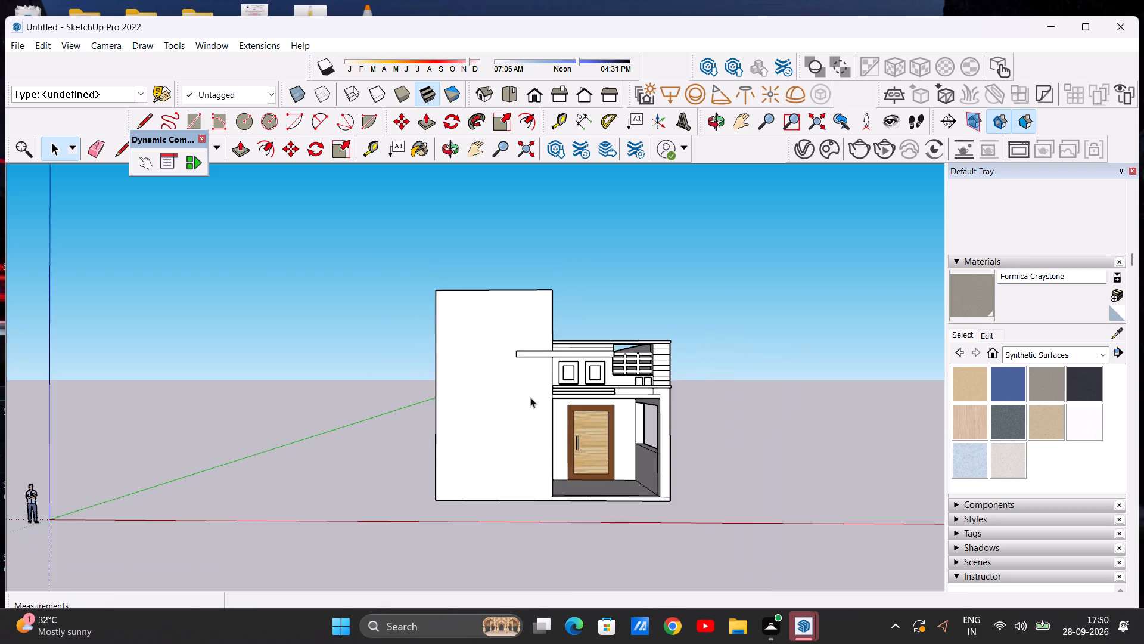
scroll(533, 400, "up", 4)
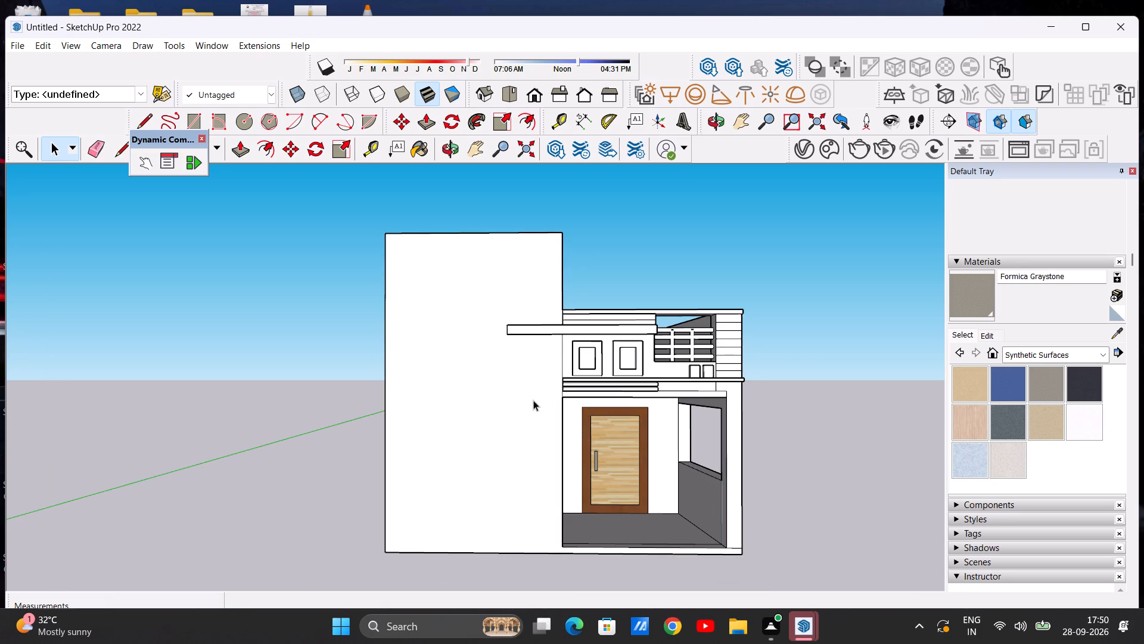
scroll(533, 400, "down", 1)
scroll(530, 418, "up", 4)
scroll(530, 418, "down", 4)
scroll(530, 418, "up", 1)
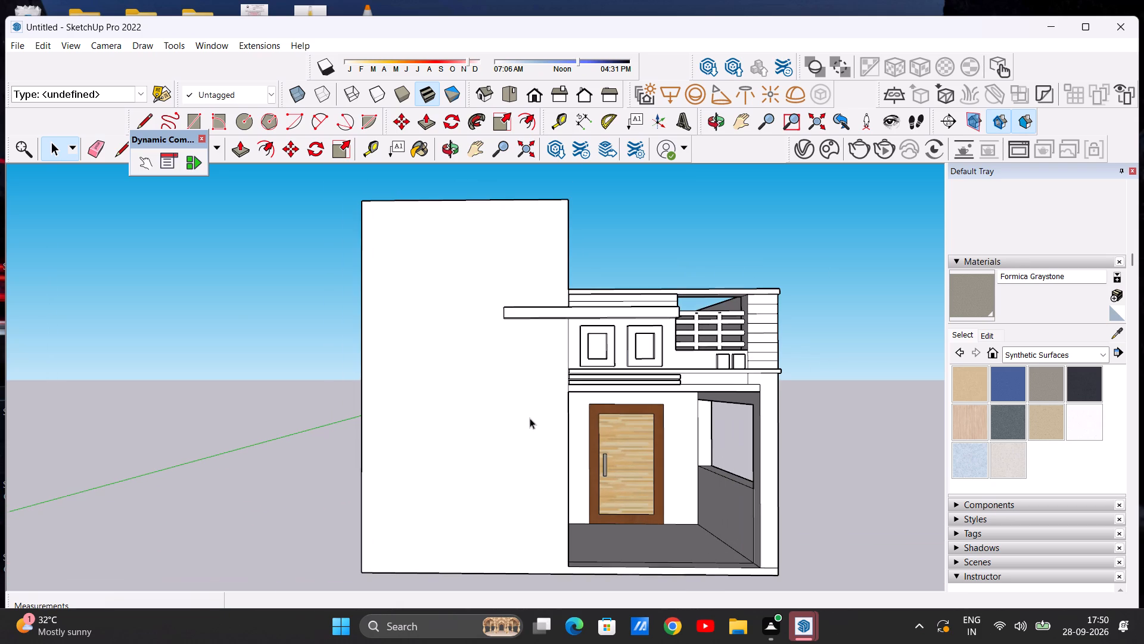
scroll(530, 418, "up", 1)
Examine the full front facade from a distance, comparing the tall blank wall with the porch and upper-floor details.
scroll(531, 416, "down", 2)
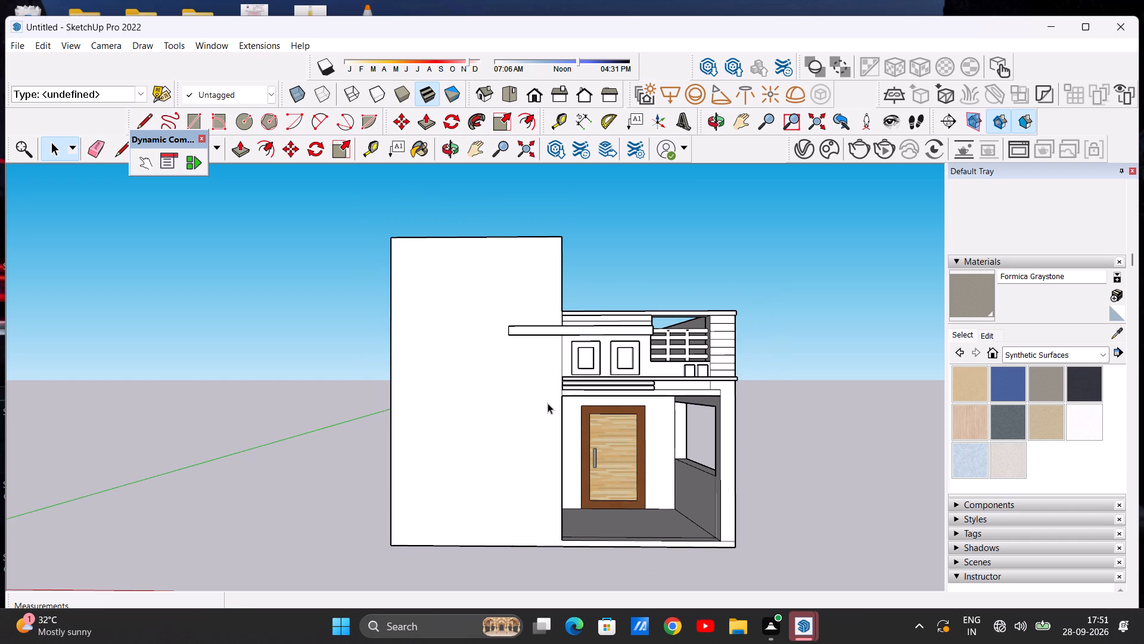
scroll(561, 410, "up", 2)
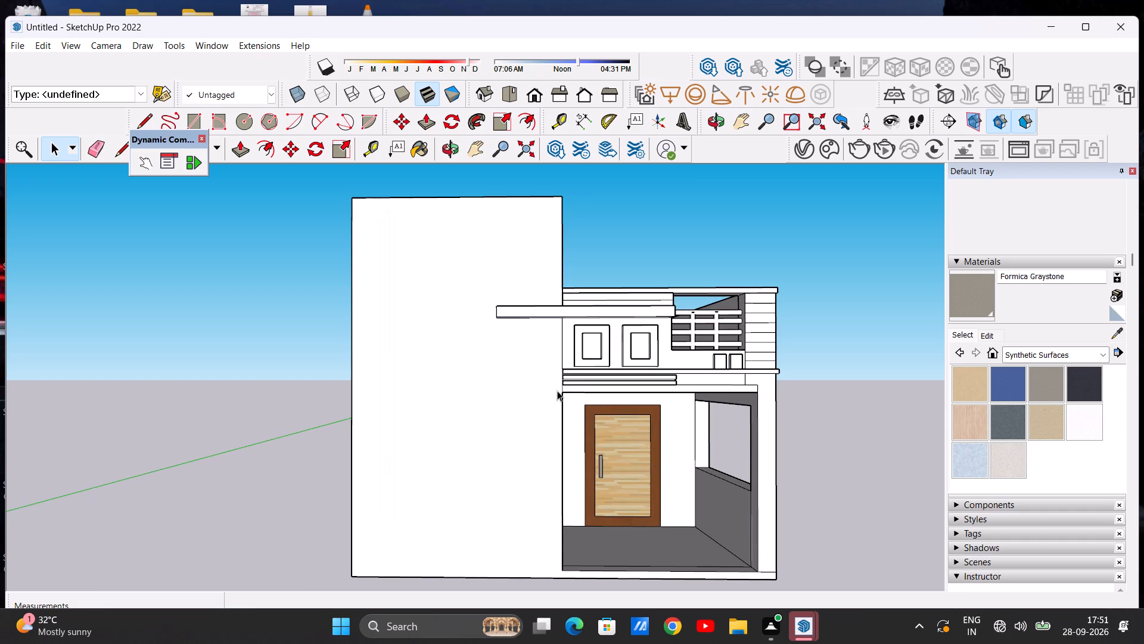
scroll(526, 355, "down", 2)
scroll(524, 376, "up", 2)
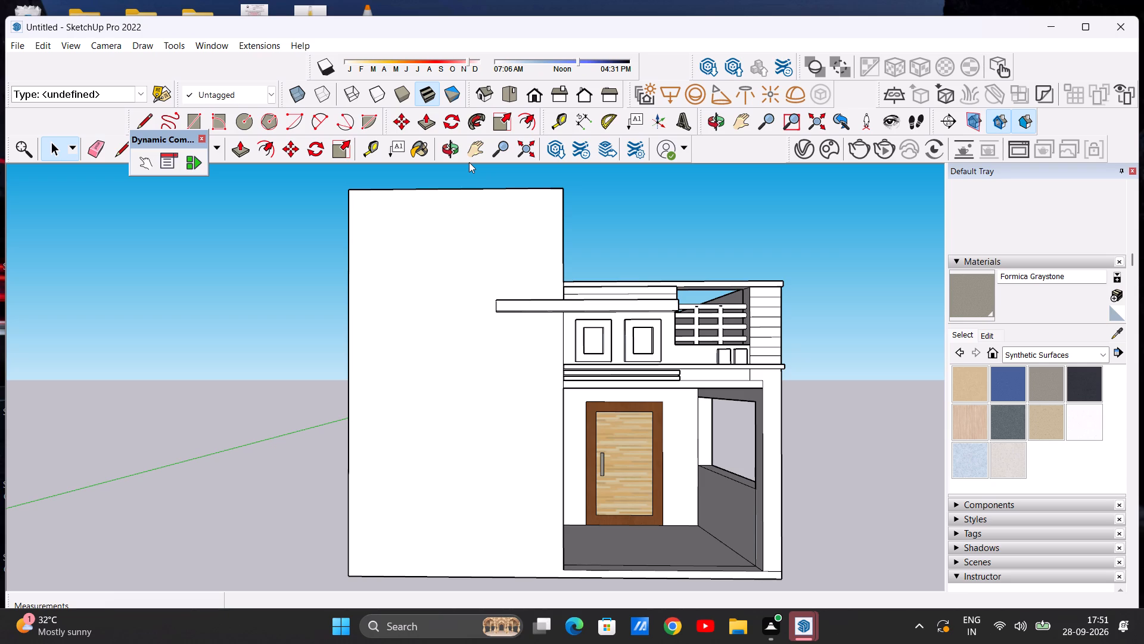
scroll(471, 175, "down", 3)
scroll(472, 225, "up", 2)
scroll(470, 229, "down", 2)
scroll(442, 218, "up", 4)
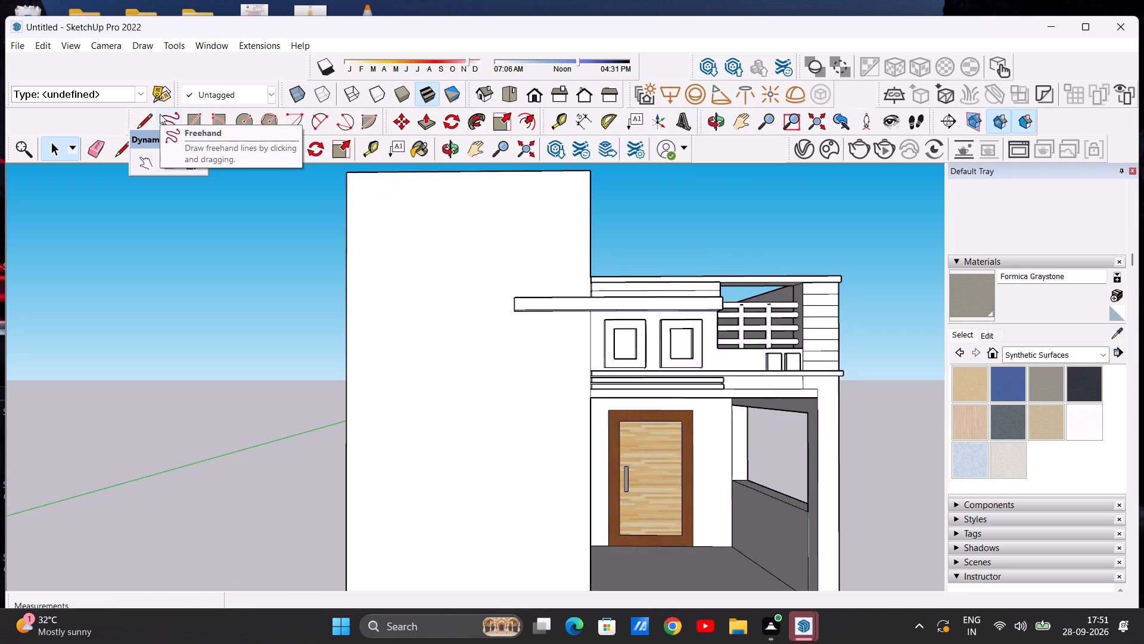
left_click(133, 117)
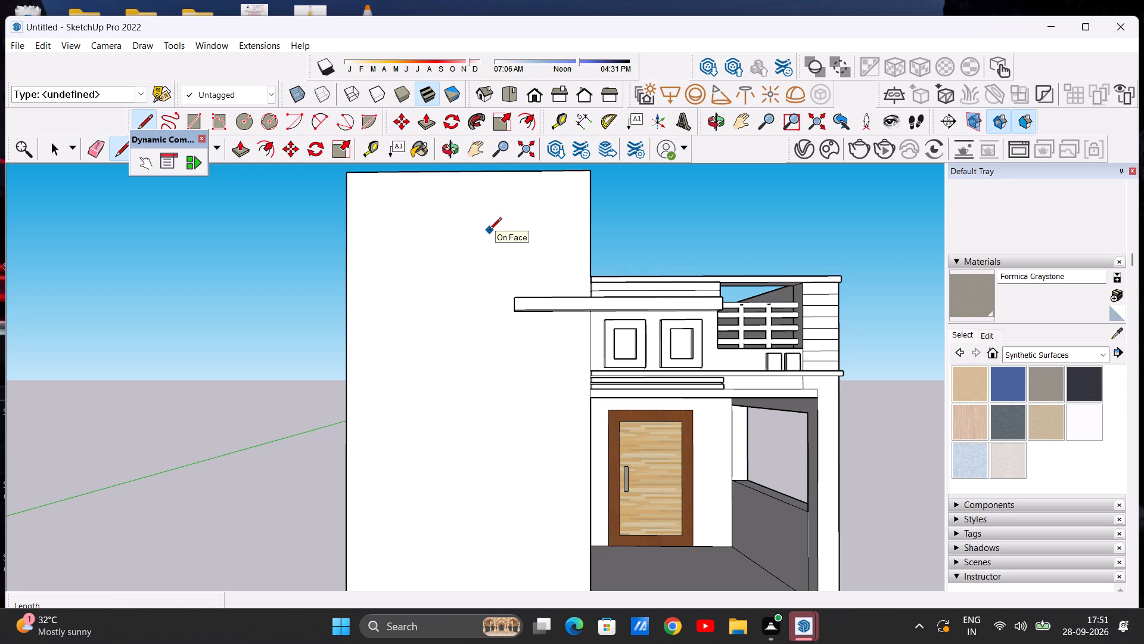
key("space")
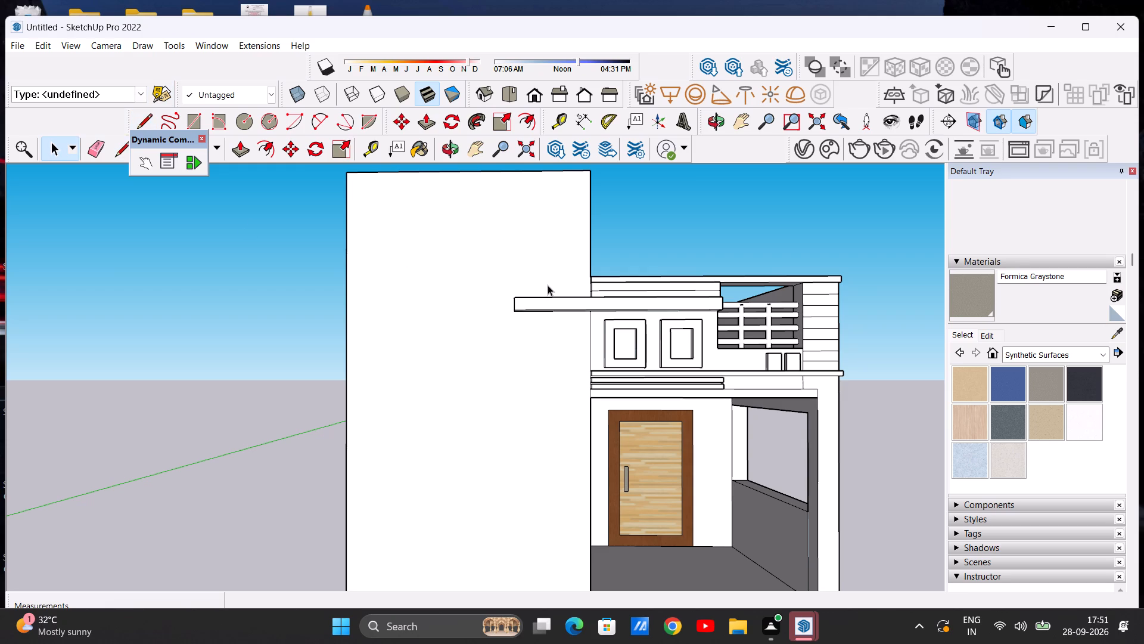
Examine the tall wall and the porch opening from the front, from above and from an oblique side angle.
scroll(548, 285, "down", 5)
scroll(514, 484, "up", 4)
scroll(514, 484, "down", 2)
scroll(511, 434, "up", 2)
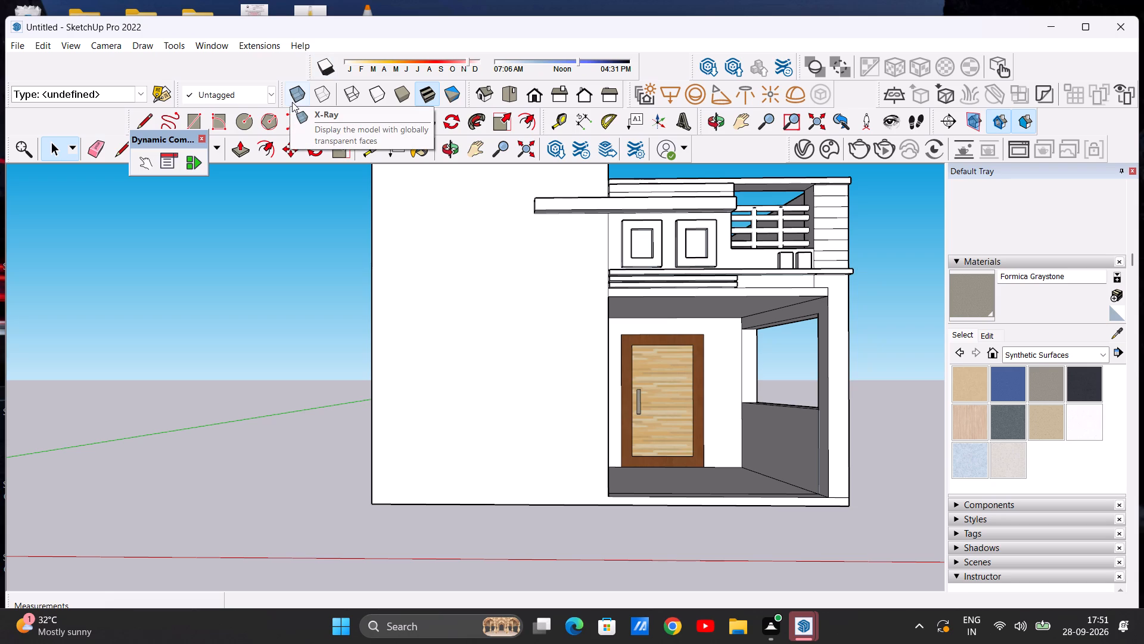
scroll(275, 191, "down", 3)
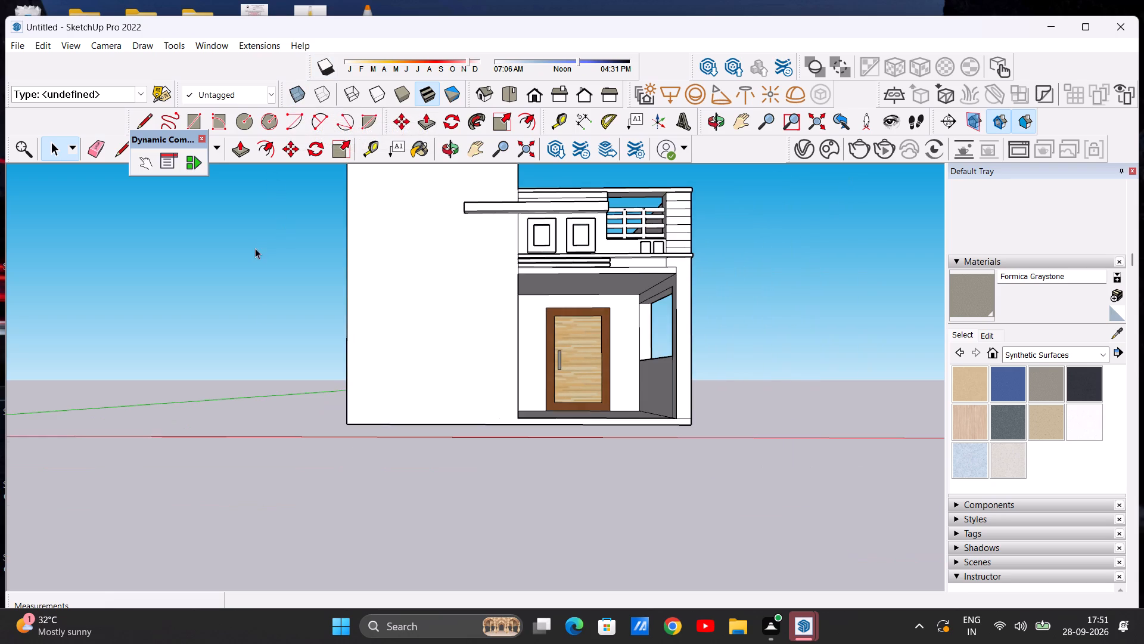
scroll(285, 339, "down", 7)
scroll(421, 251, "up", 6)
middle_click_drag(412, 345, 432, 377)
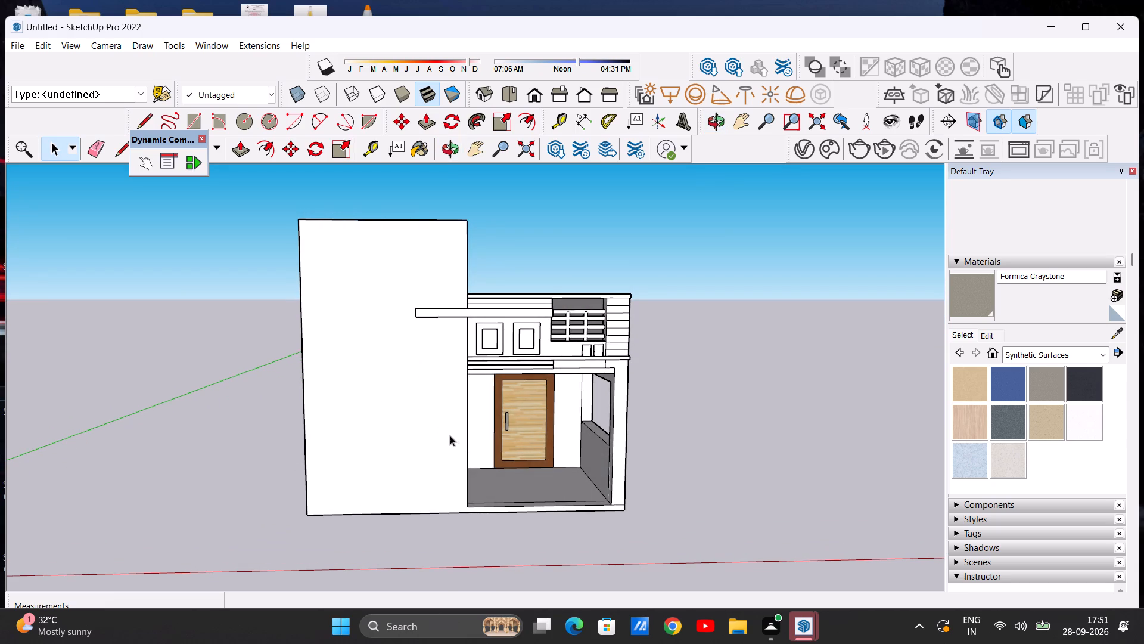
middle_click_drag(503, 472, 409, 461)
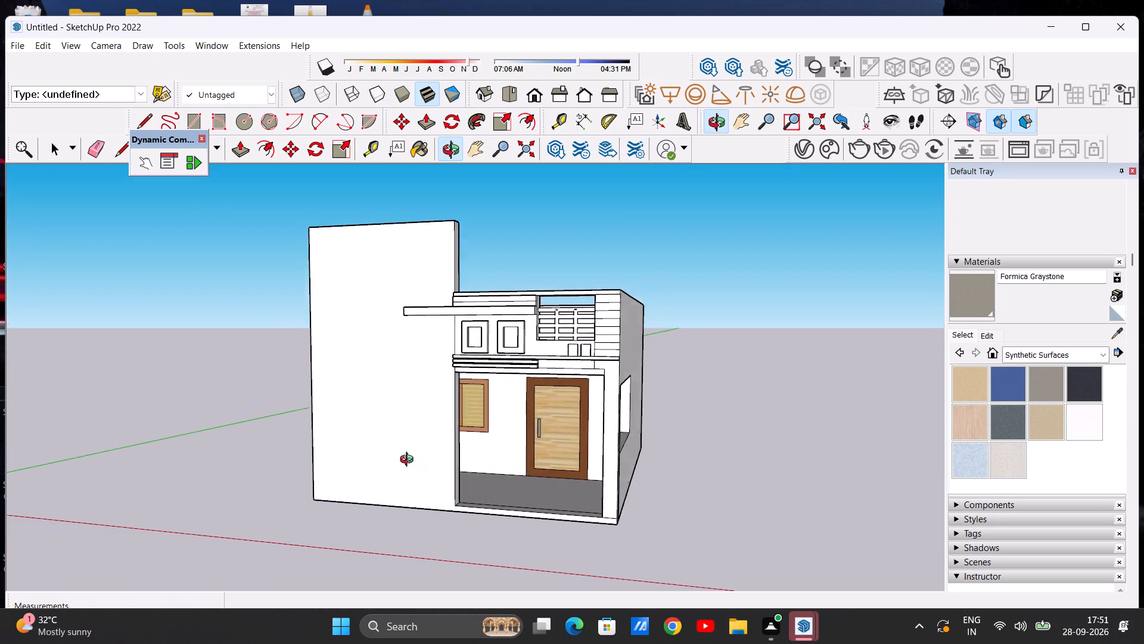
middle_click_drag(409, 461, 393, 462)
middle_click_drag(392, 450, 498, 446)
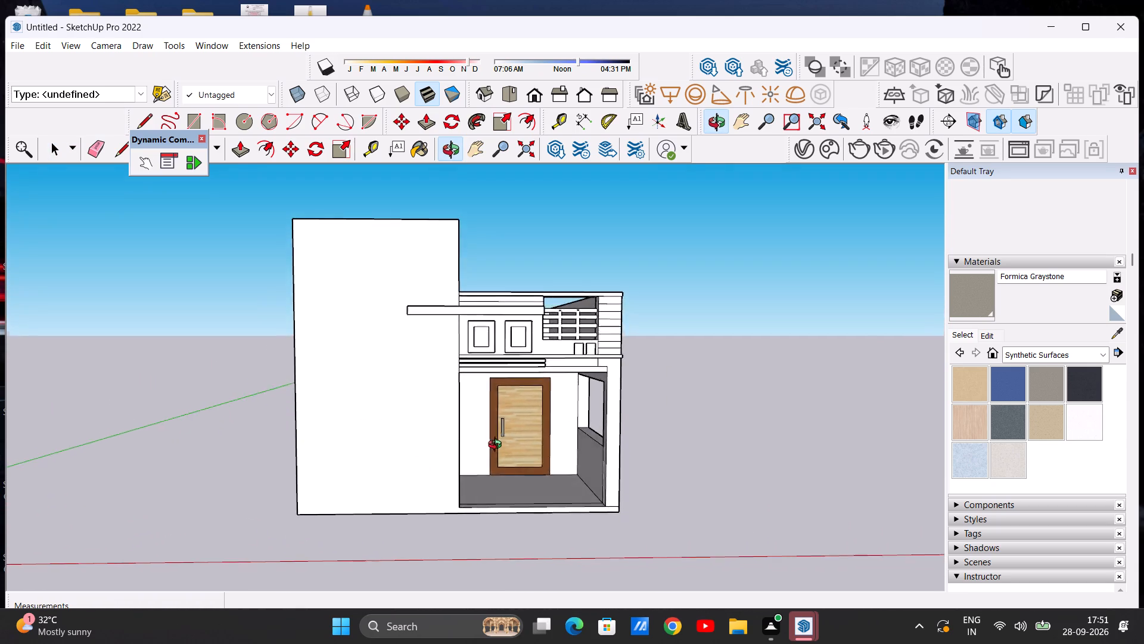
middle_click_drag(498, 446, 384, 470)
scroll(437, 438, "up", 5)
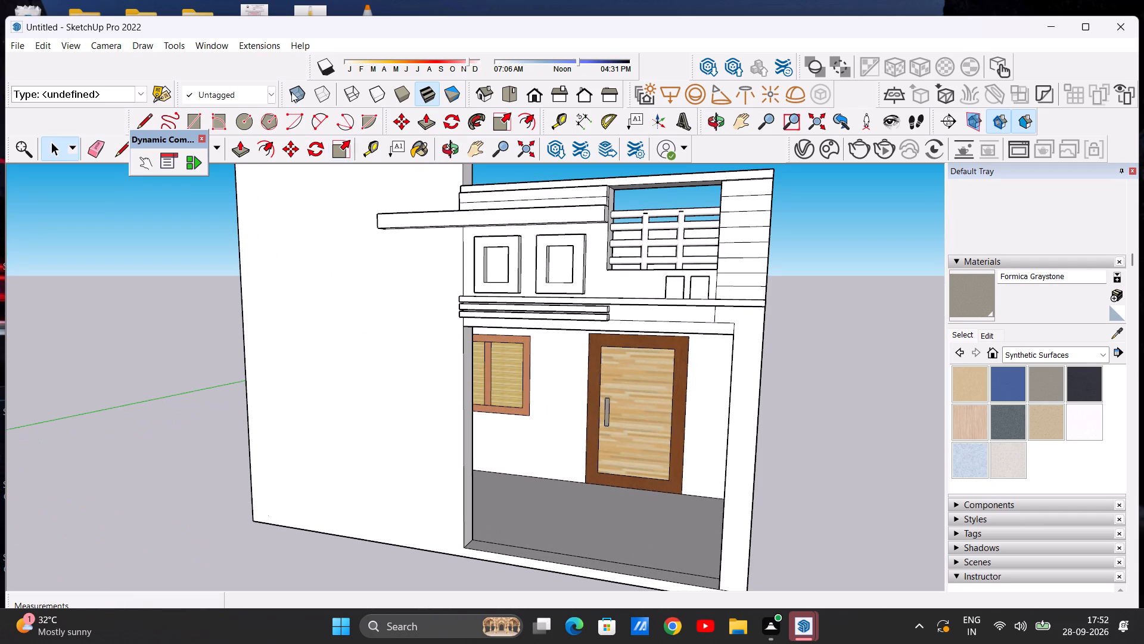
Draw a line across the tall wall's narrow side face at the porch opening, at about mid-height of the opening.
left_click(146, 113)
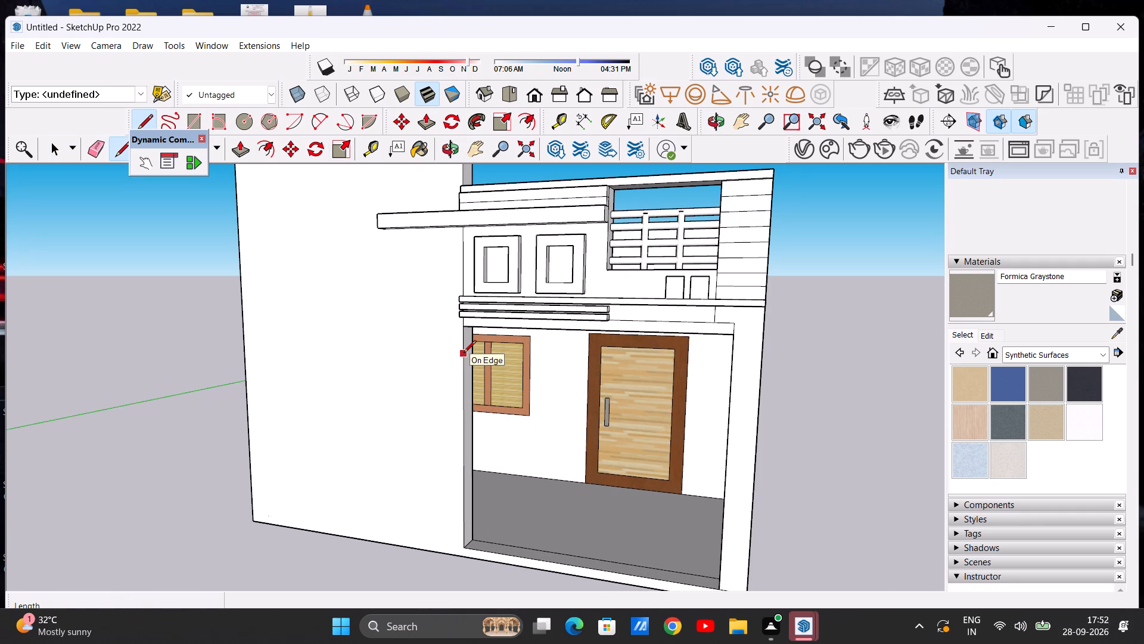
scroll(464, 354, "down", 5)
middle_click_drag(452, 444, 545, 426)
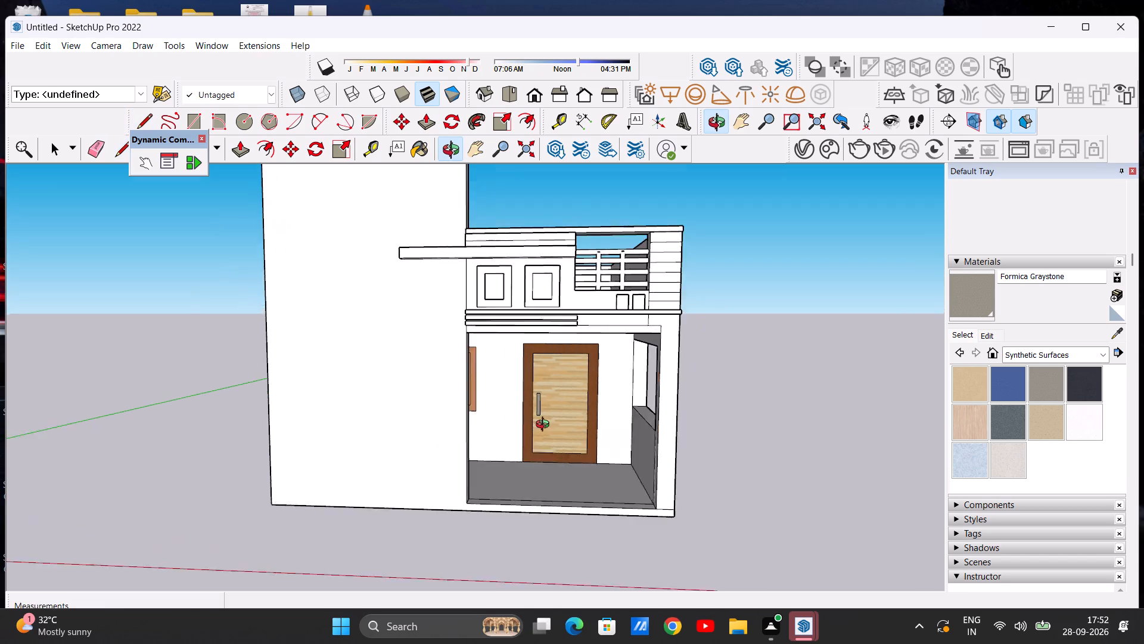
middle_click_drag(545, 426, 559, 426)
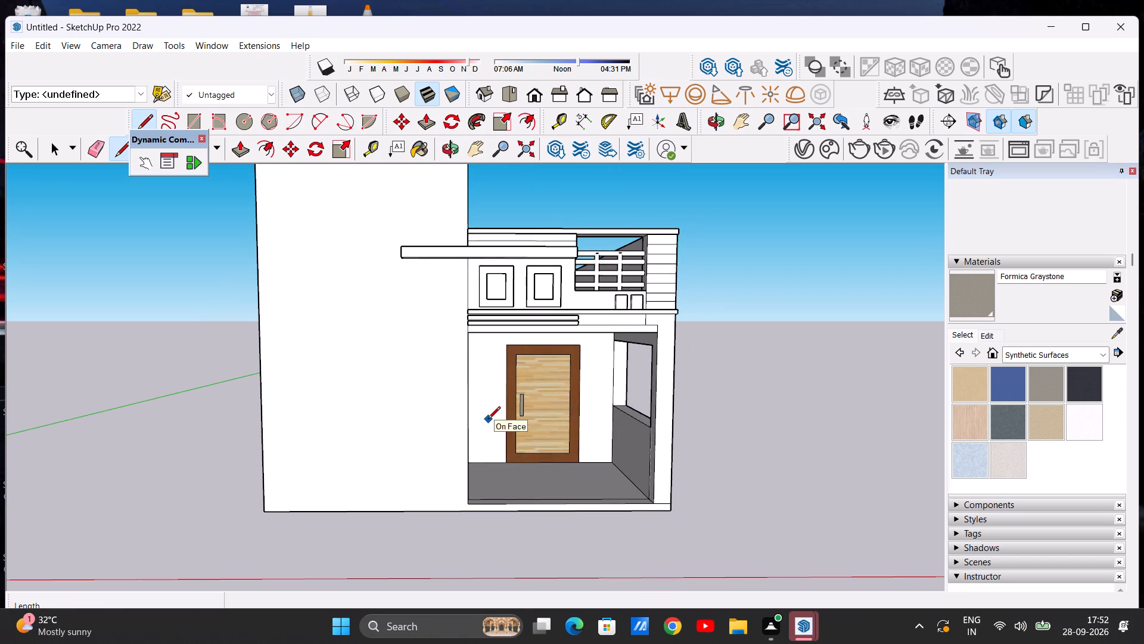
scroll(478, 432, "down", 5)
scroll(472, 437, "up", 6)
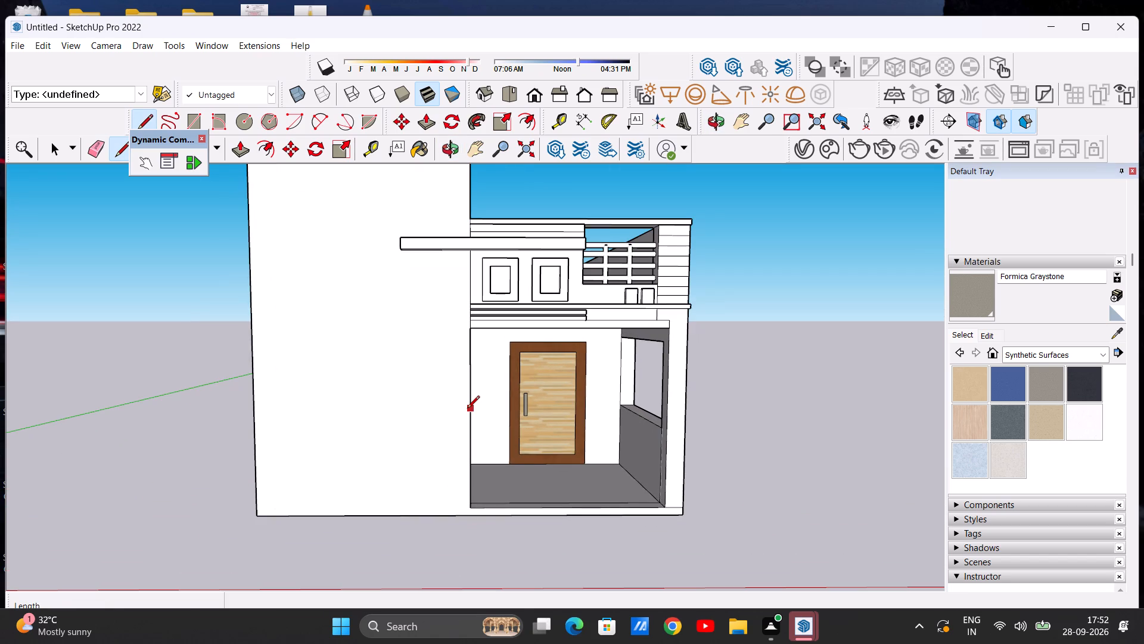
left_click(467, 409)
middle_click_drag(465, 410, 315, 419)
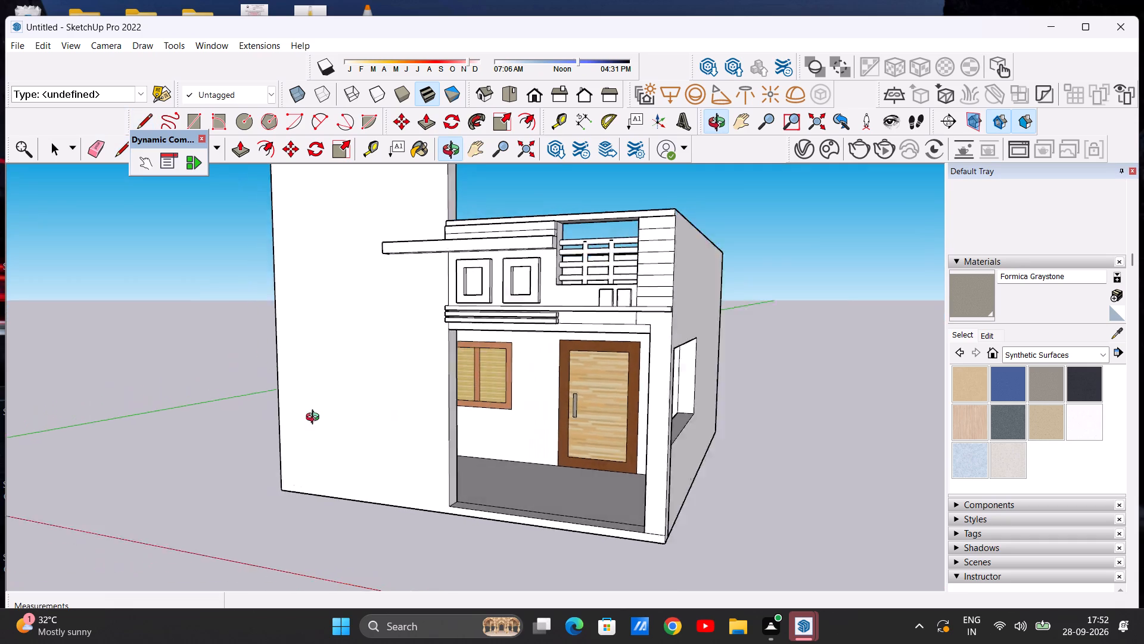
middle_click_drag(315, 419, 311, 419)
scroll(311, 419, "up", 1)
scroll(440, 414, "up", 11)
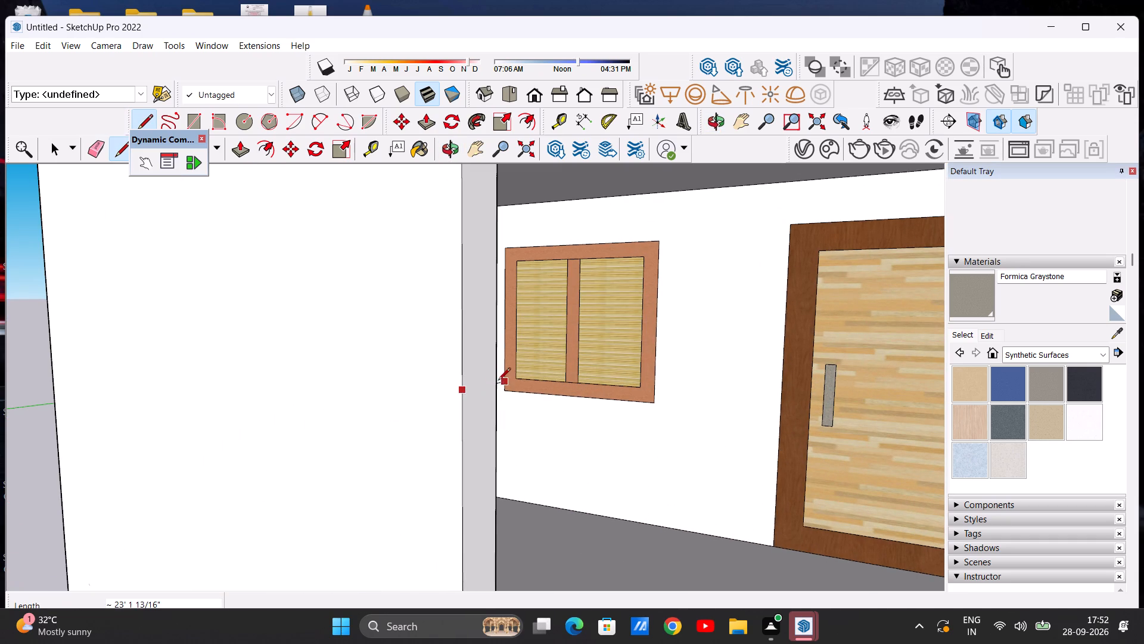
left_click(499, 379)
key("space")
Examine the divided side face and the porch entrance from the front and from an oblique angle.
scroll(585, 376, "down", 8)
middle_click_drag(498, 405, 611, 405)
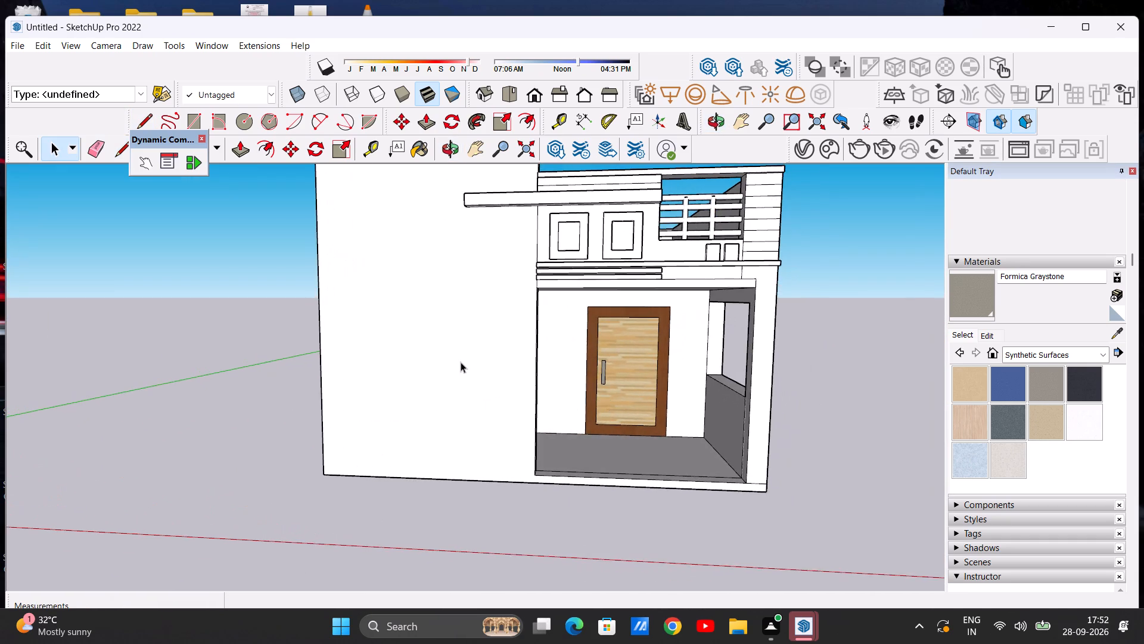
scroll(461, 358, "up", 7)
scroll(577, 380, "down", 4)
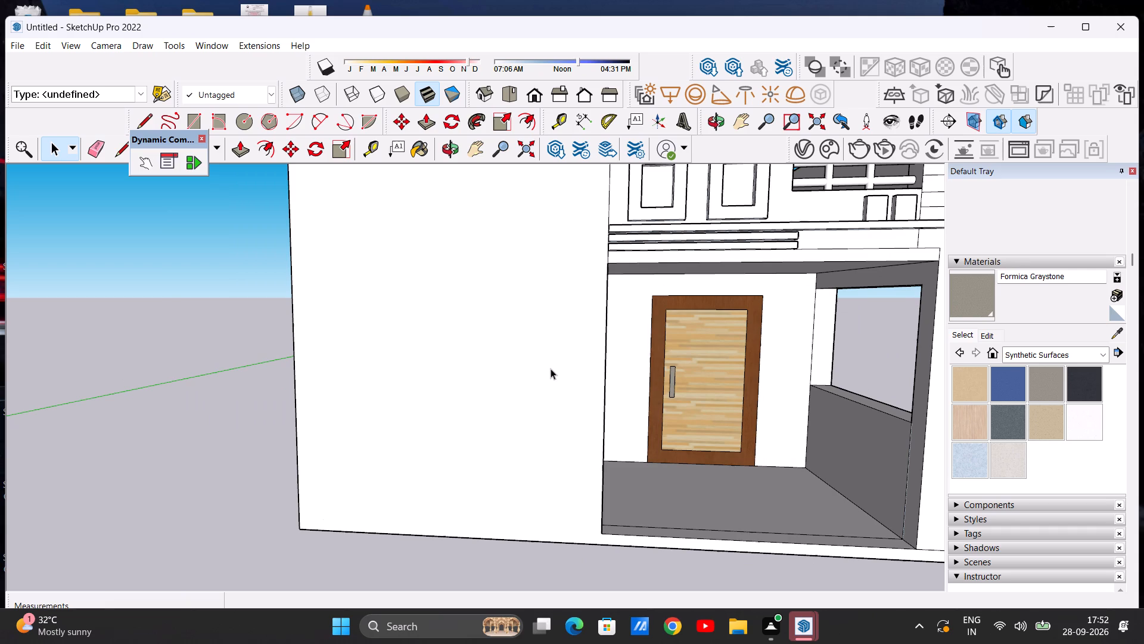
scroll(573, 385, "up", 2)
middle_click_drag(578, 394, 450, 398)
scroll(578, 394, "up", 1)
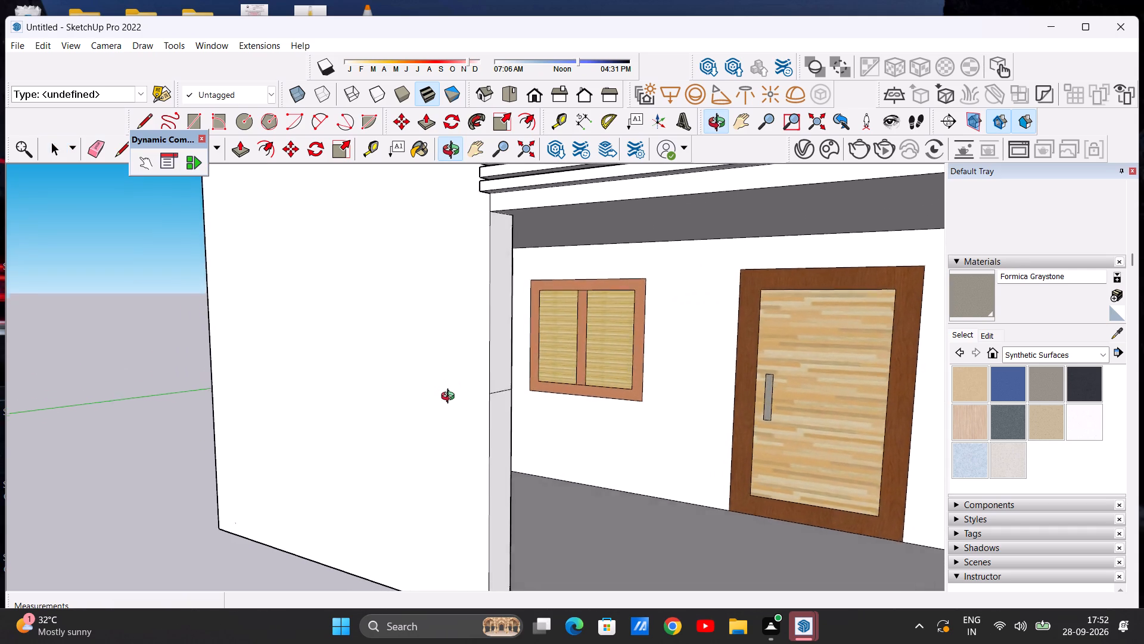
middle_click_drag(450, 398, 608, 392)
scroll(608, 392, "down", 10)
scroll(587, 380, "up", 2)
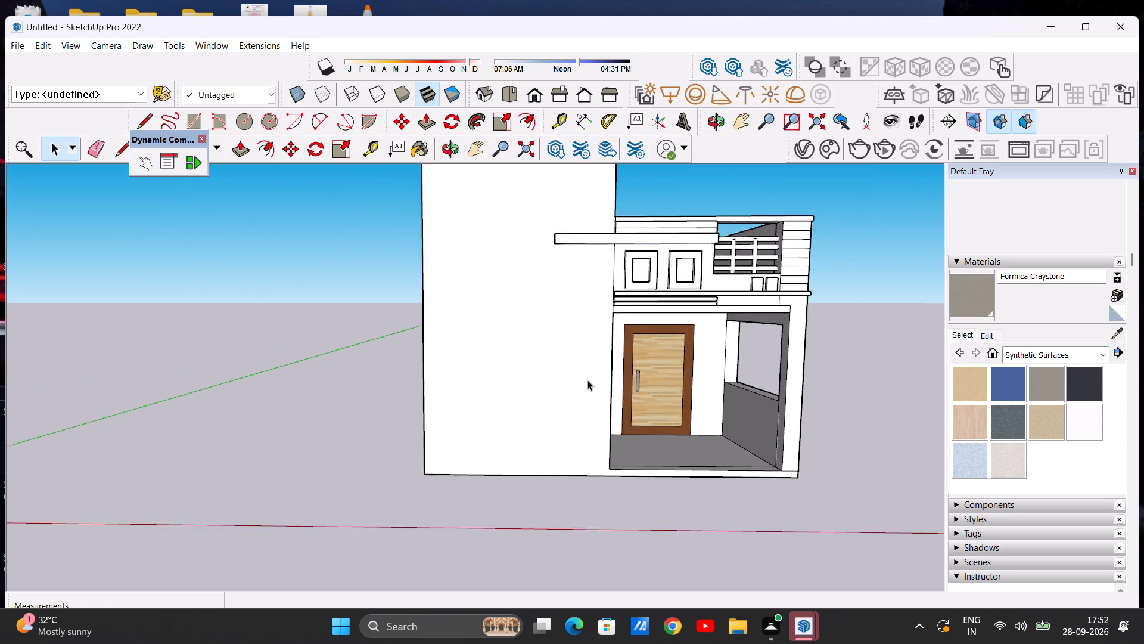
scroll(587, 380, "up", 3)
scroll(640, 387, "up", 1)
middle_click_drag(640, 387, 615, 410)
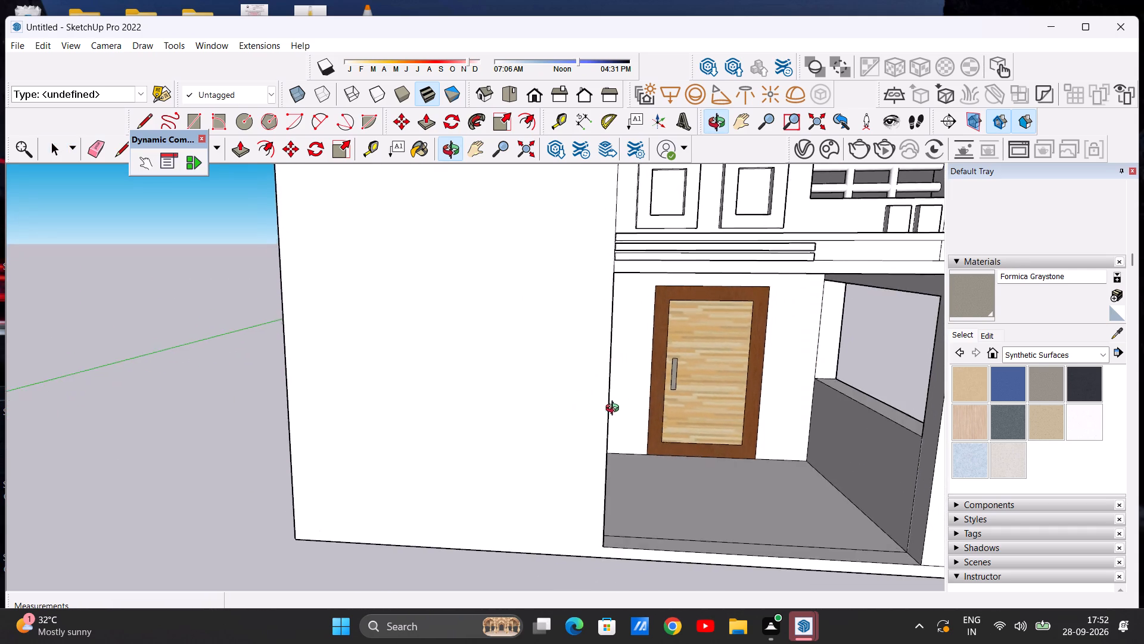
middle_click_drag(615, 410, 620, 377)
scroll(620, 377, "up", 4)
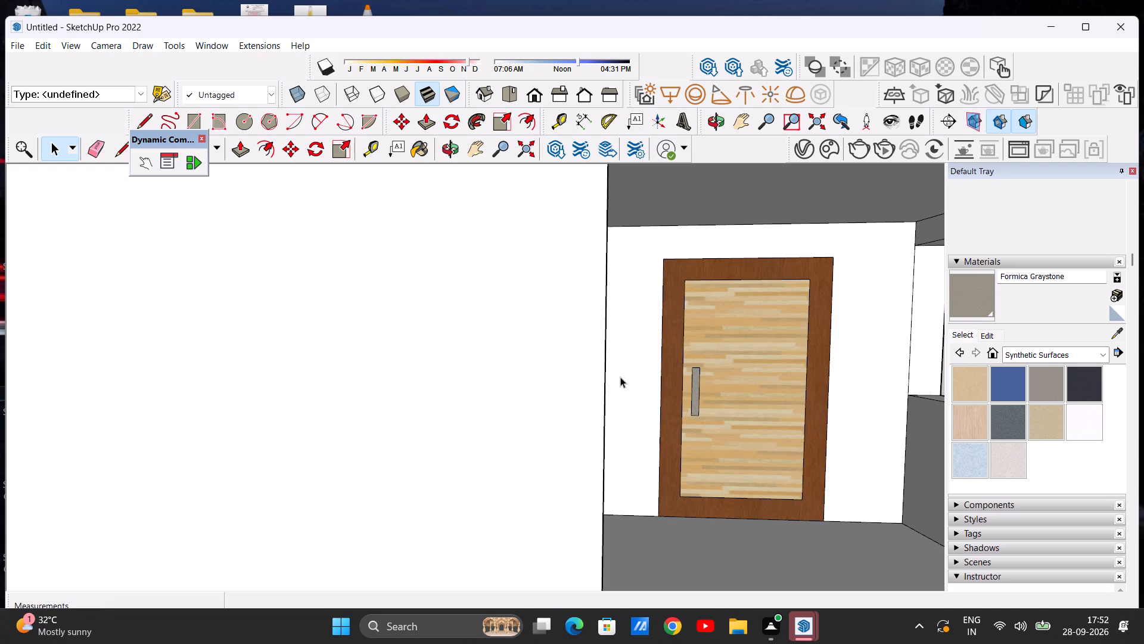
Examine the porch entrance up close and the whole house front from a distance to judge the proportions.
scroll(620, 377, "down", 7, "ctrl")
scroll(620, 377, "up", 5, "ctrl")
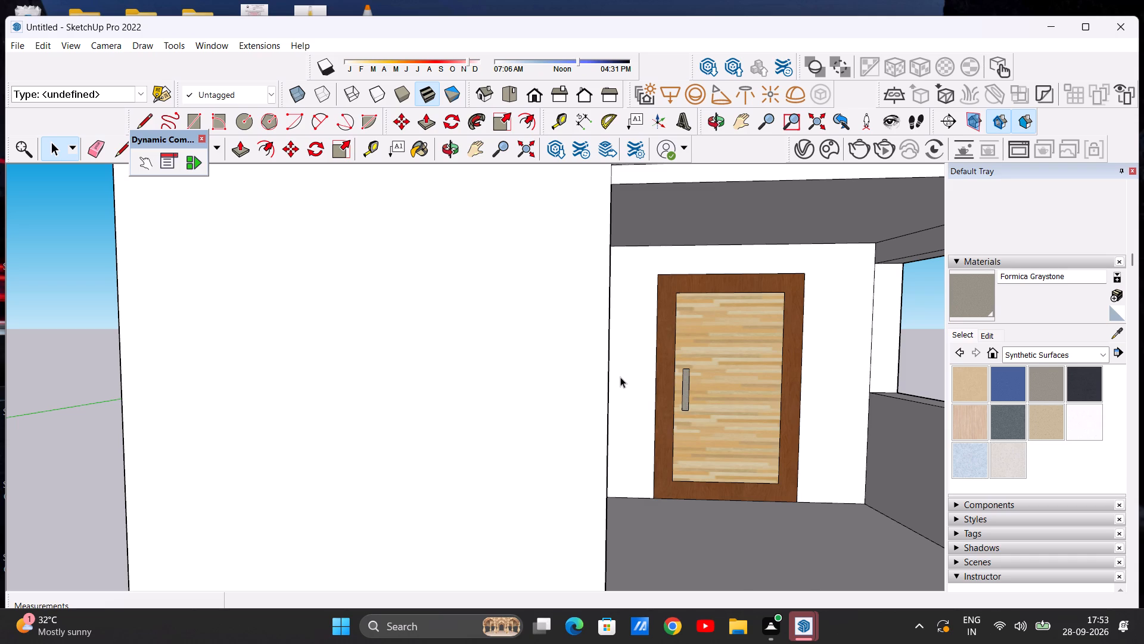
scroll(620, 377, "down", 5, "ctrl")
scroll(620, 377, "up", 3, "ctrl")
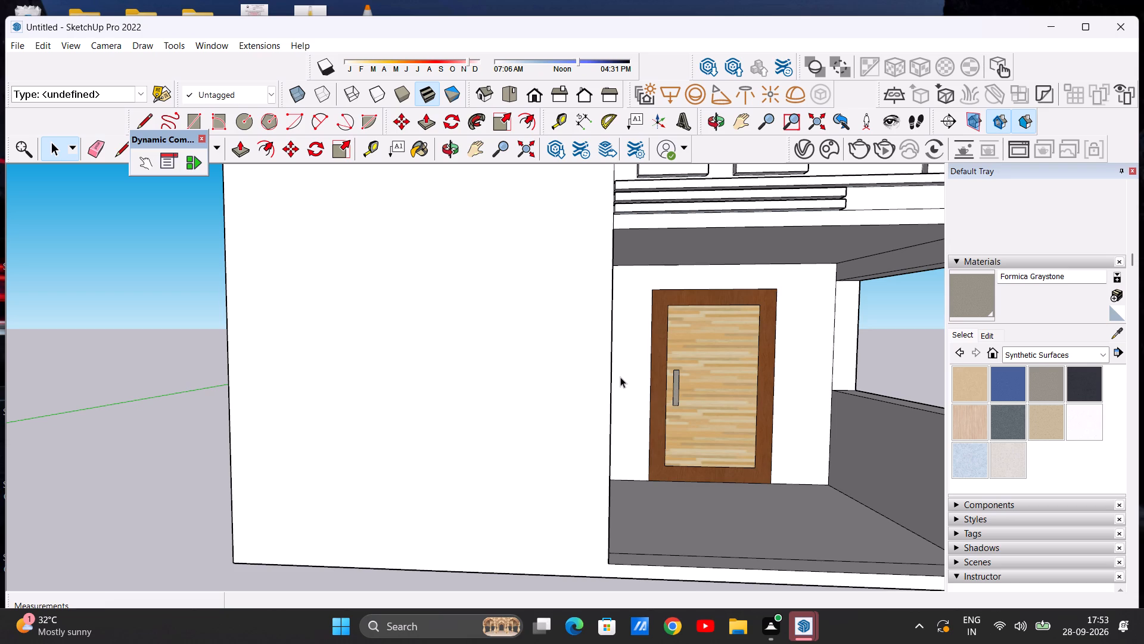
scroll(620, 377, "down", 15)
scroll(702, 327, "up", 7)
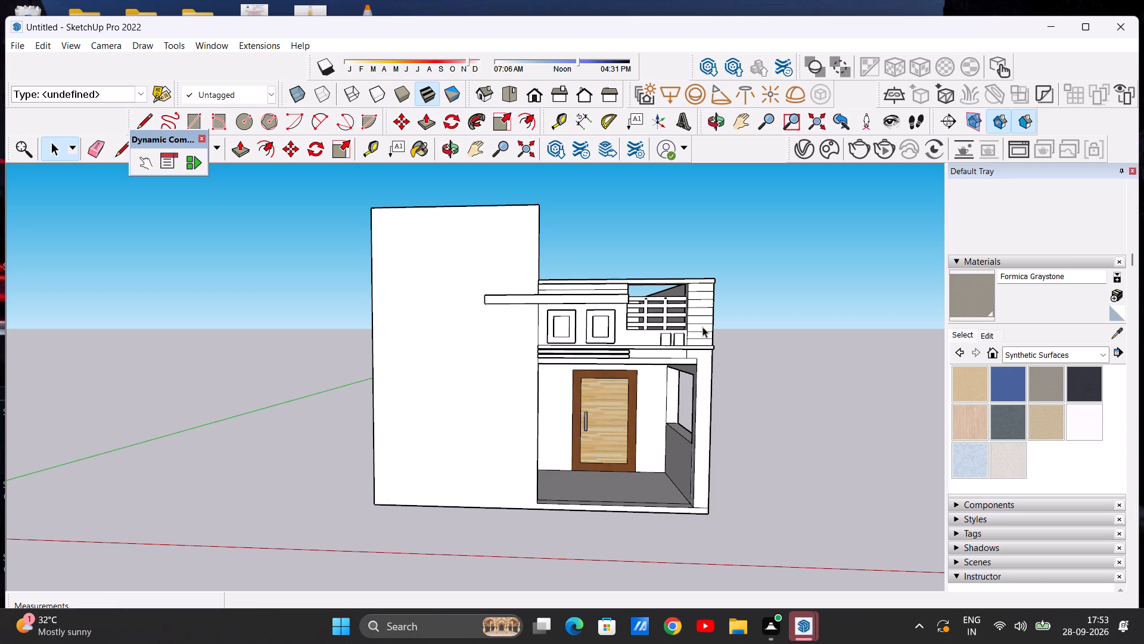
scroll(702, 327, "down", 9)
scroll(656, 329, "up", 8)
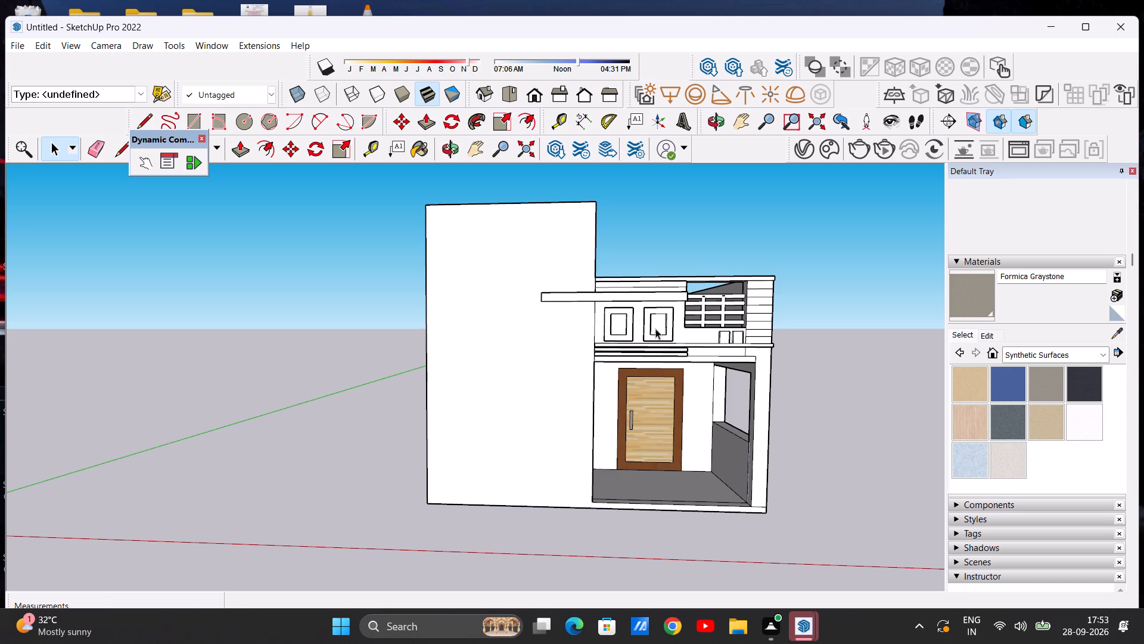
scroll(655, 329, "down", 10)
scroll(617, 330, "up", 10)
scroll(616, 330, "down", 5)
scroll(616, 330, "up", 6)
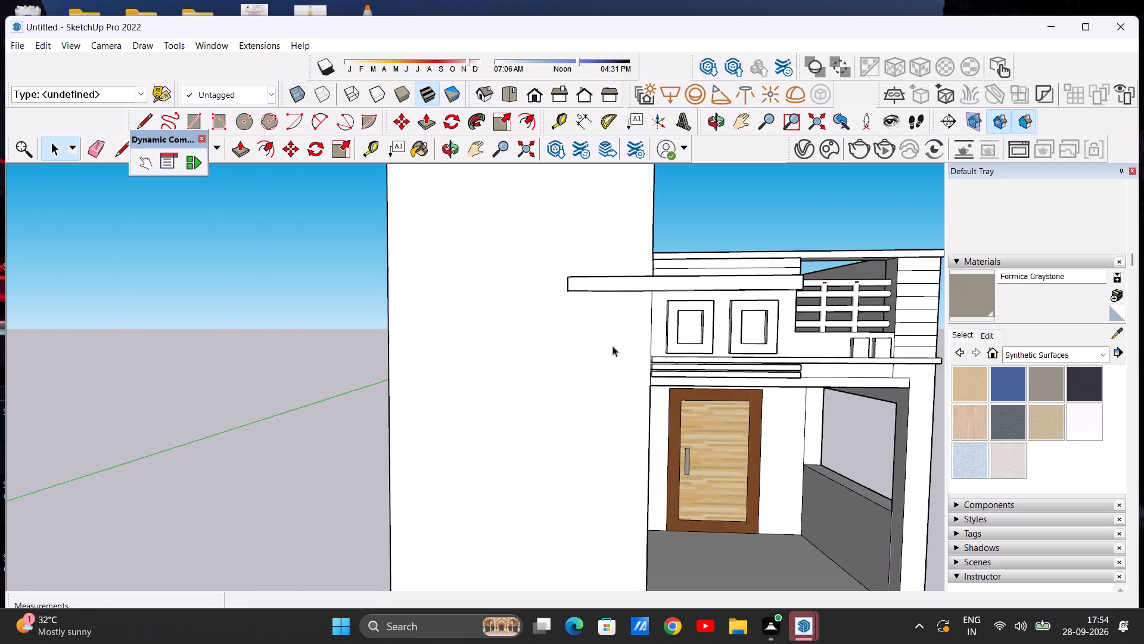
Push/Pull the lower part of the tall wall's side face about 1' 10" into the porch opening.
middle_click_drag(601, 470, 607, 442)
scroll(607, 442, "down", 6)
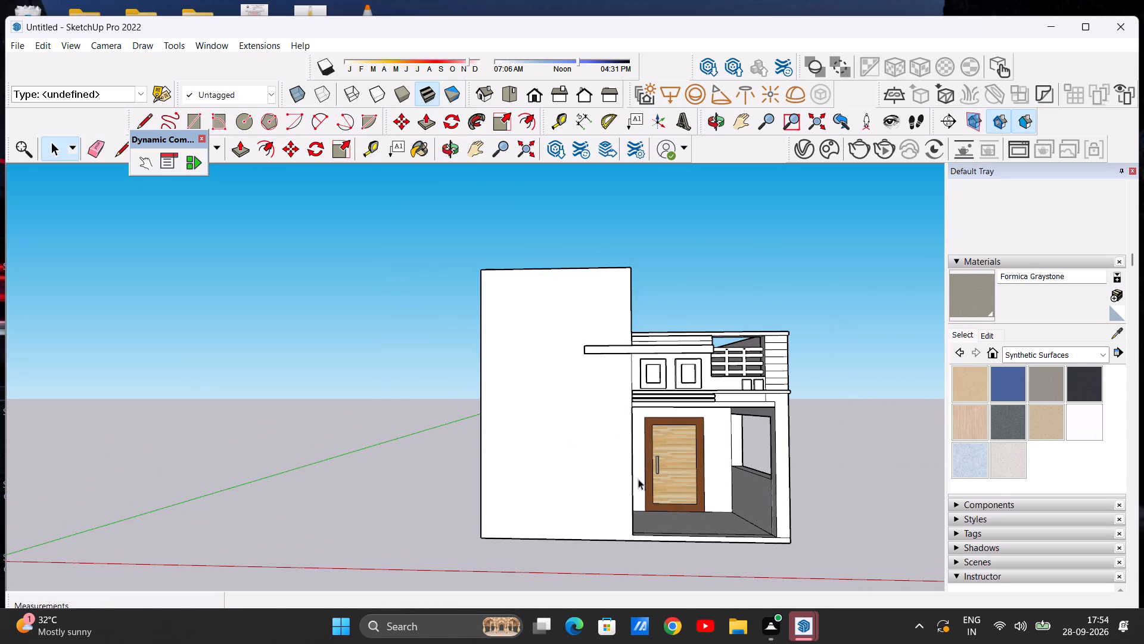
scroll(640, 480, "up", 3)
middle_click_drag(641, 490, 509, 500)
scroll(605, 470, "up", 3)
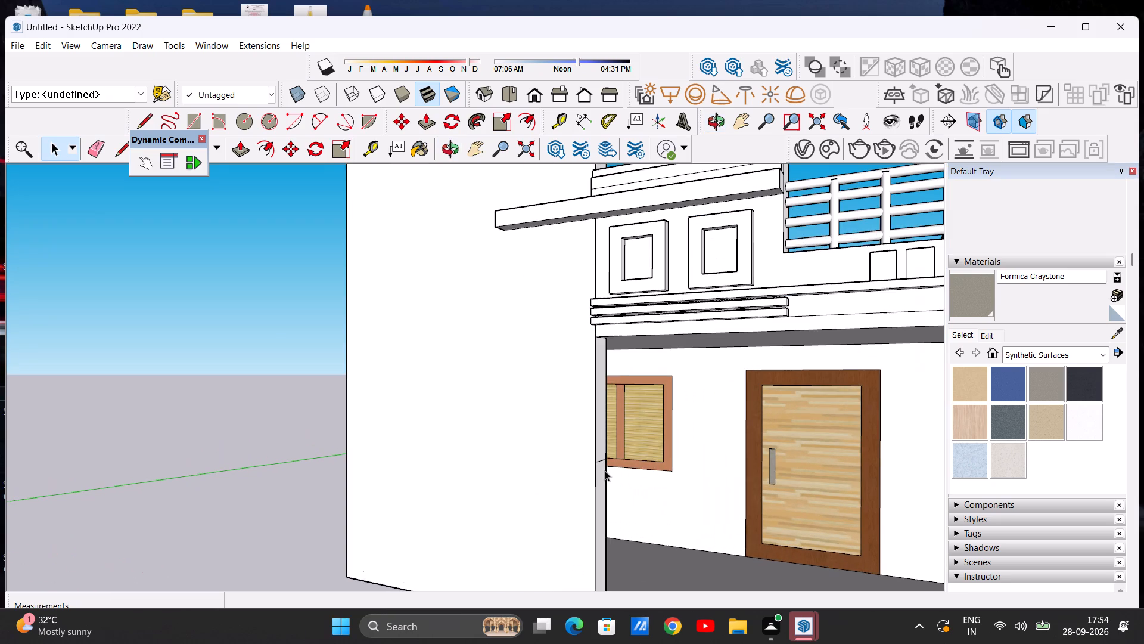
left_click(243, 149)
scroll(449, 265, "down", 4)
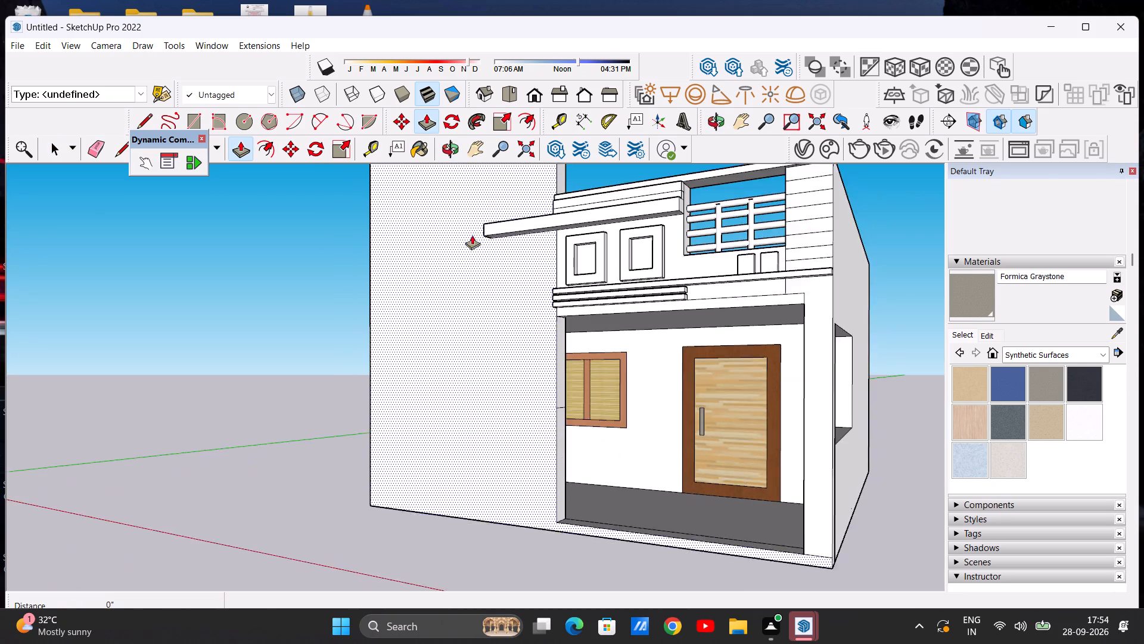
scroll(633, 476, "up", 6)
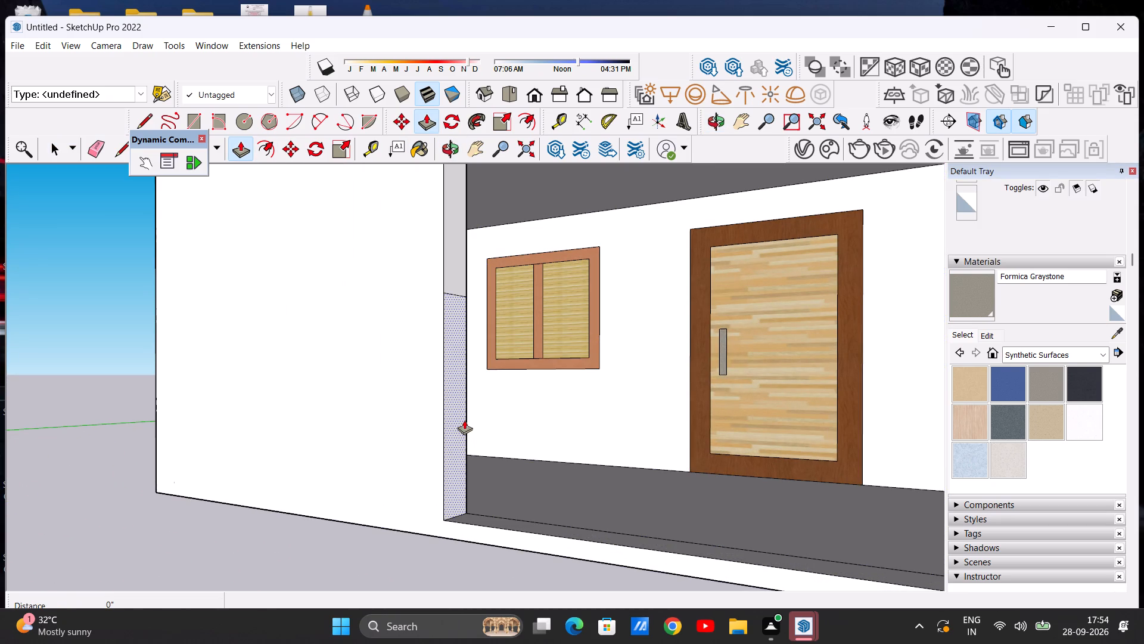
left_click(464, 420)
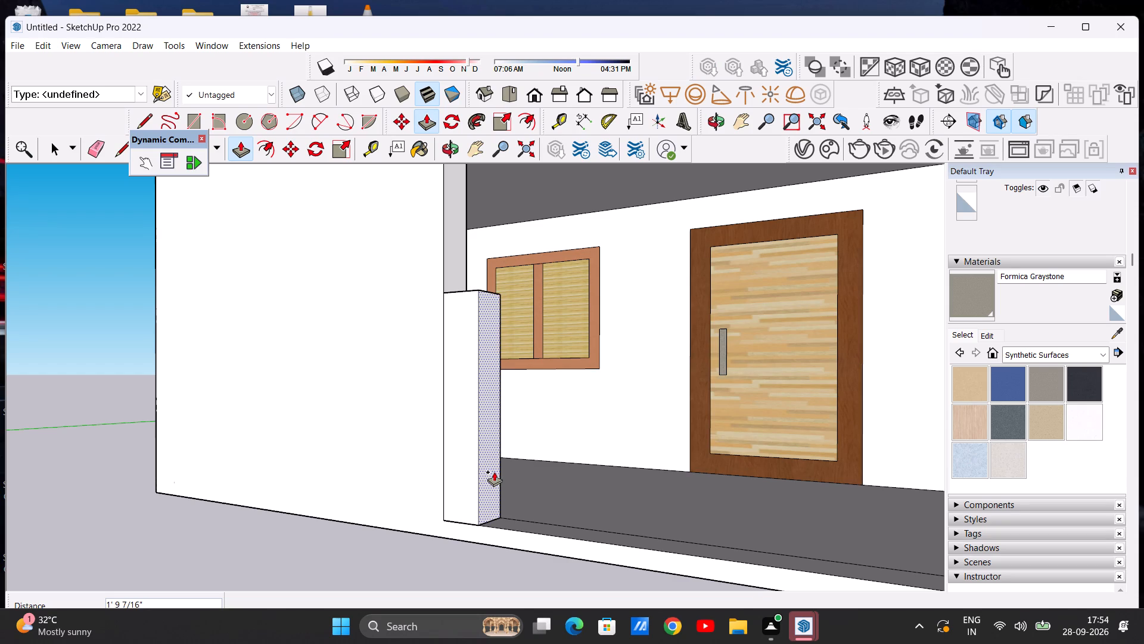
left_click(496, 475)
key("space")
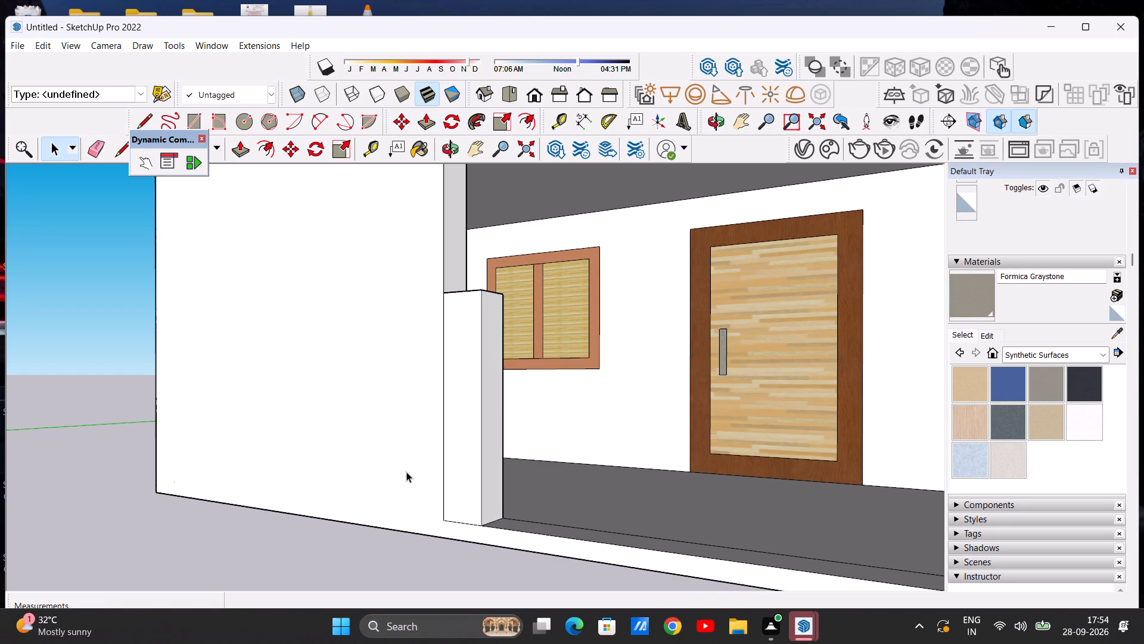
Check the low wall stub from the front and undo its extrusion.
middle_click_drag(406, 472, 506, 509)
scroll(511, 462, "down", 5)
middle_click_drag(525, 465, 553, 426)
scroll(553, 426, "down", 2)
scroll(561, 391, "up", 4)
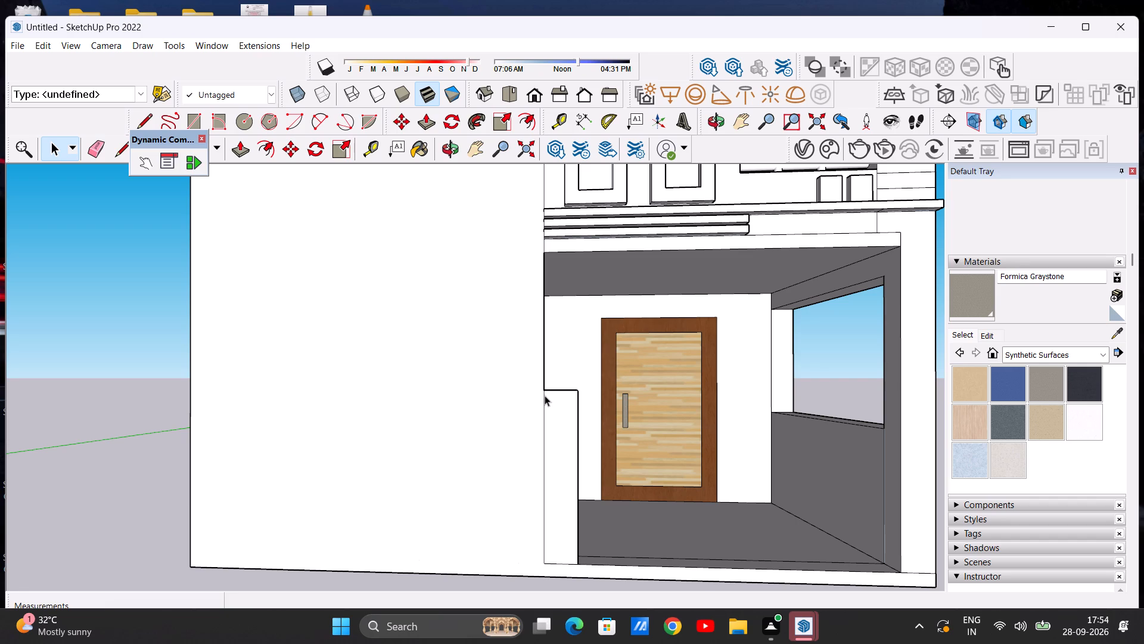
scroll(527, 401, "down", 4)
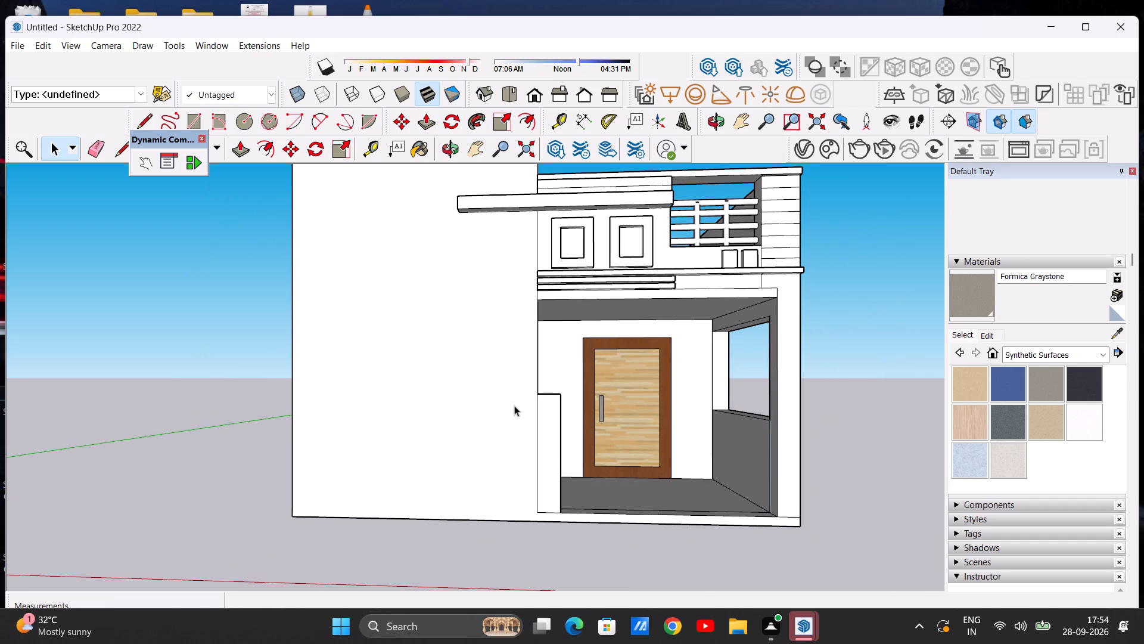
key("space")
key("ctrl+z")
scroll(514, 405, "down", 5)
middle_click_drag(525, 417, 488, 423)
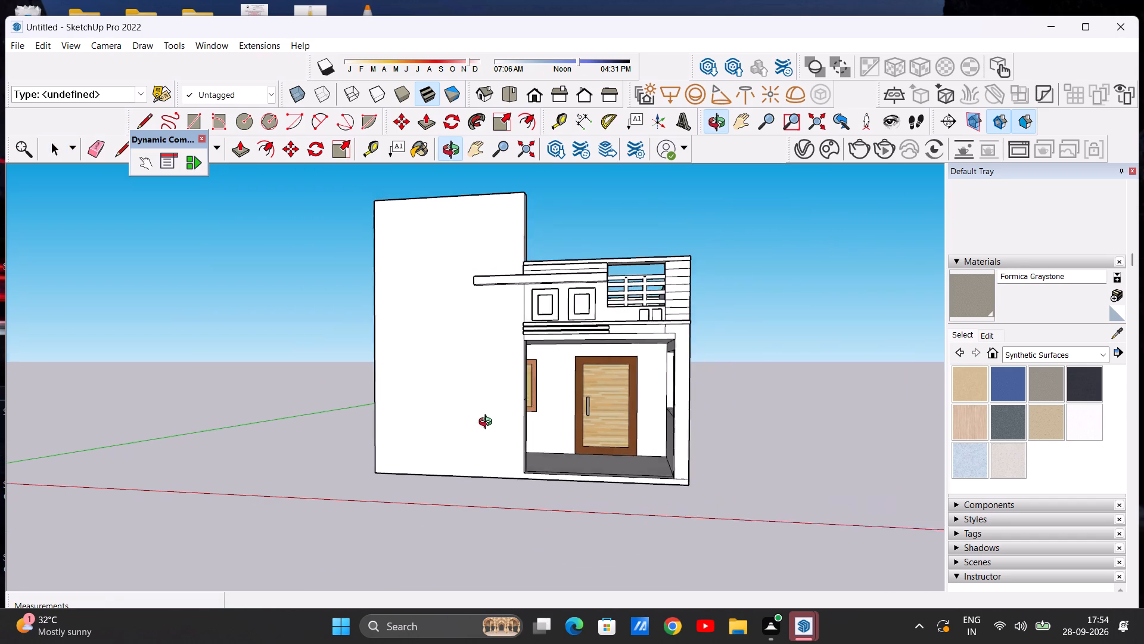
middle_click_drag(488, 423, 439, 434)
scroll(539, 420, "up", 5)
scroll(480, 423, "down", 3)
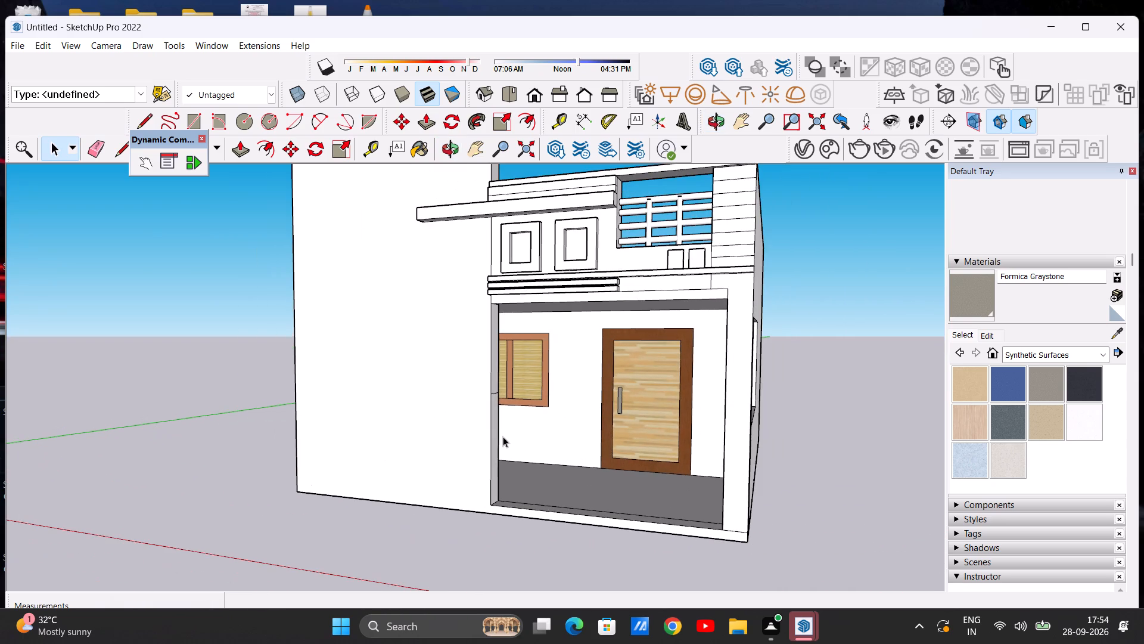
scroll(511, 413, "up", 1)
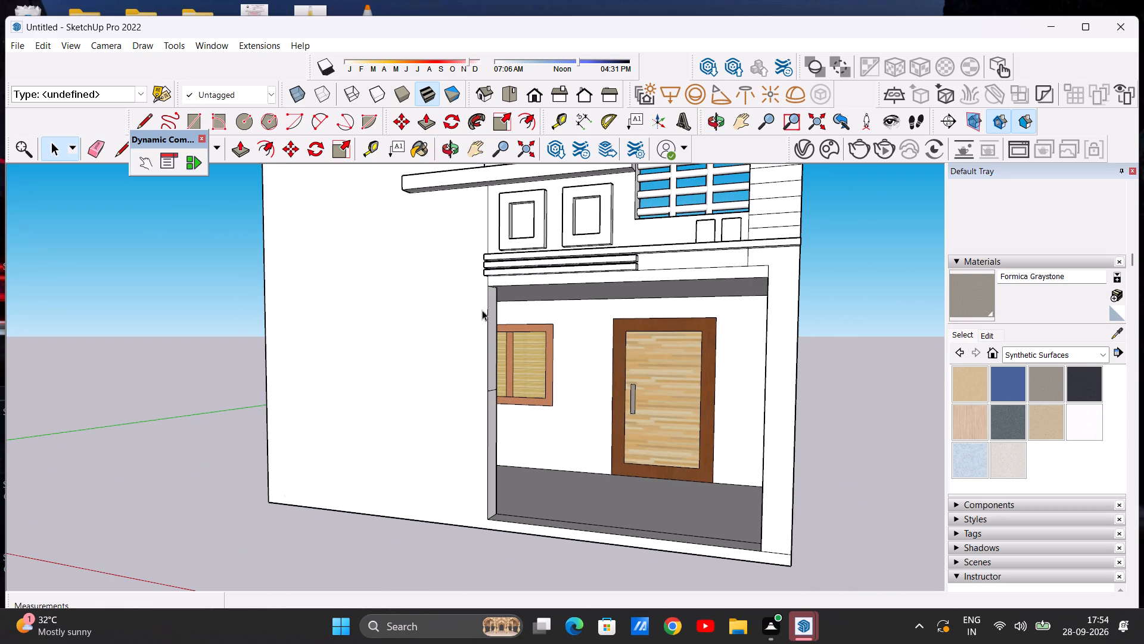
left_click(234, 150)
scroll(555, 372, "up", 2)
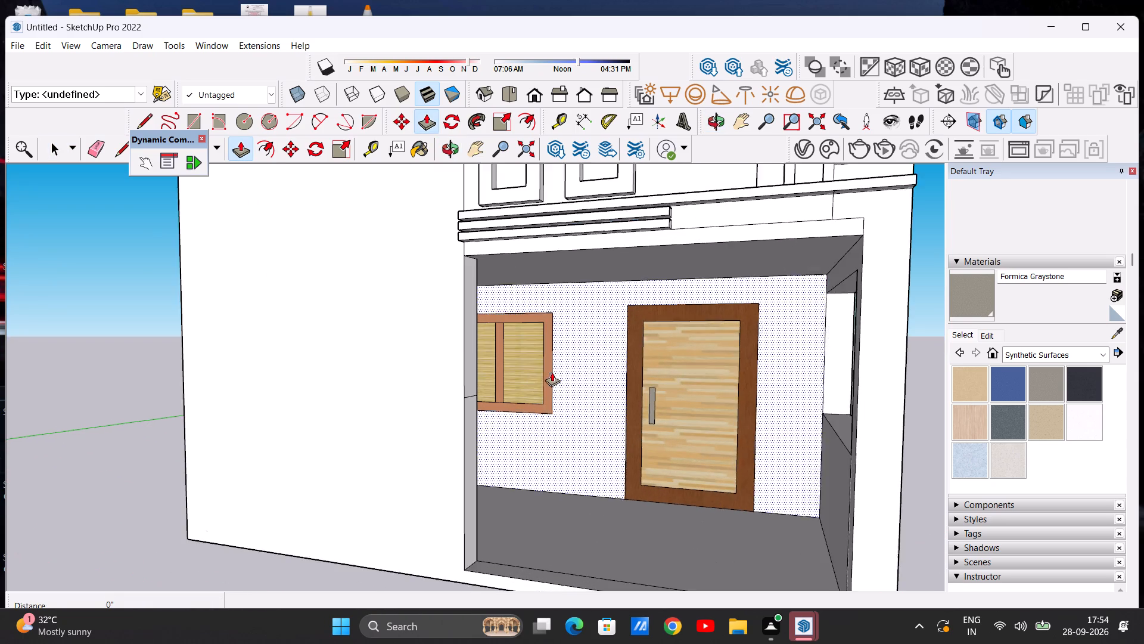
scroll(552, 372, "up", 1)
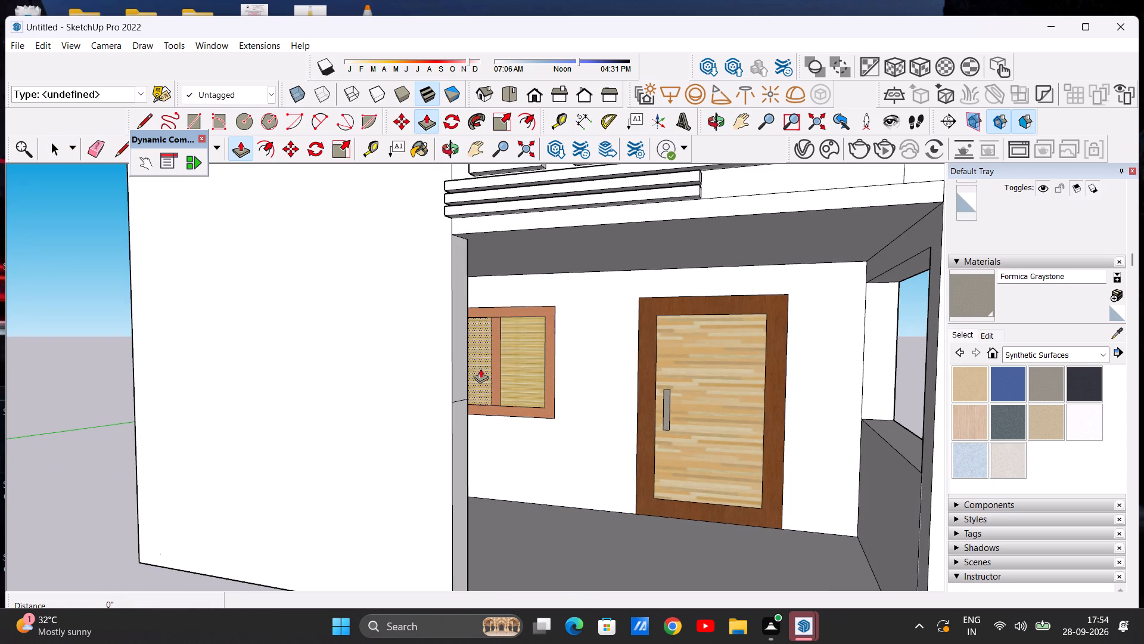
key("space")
Erase the dividing line across the tall wall's narrow side face at the porch opening.
left_click(89, 152)
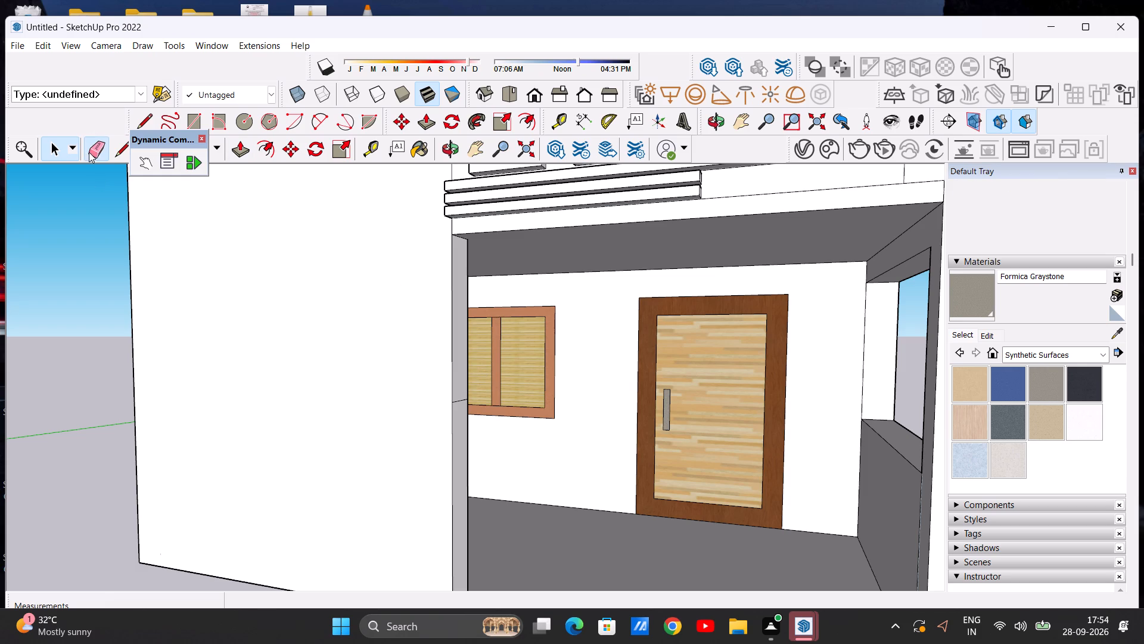
scroll(397, 357, "up", 4)
left_click_drag(491, 415, 490, 432)
scroll(499, 377, "down", 3)
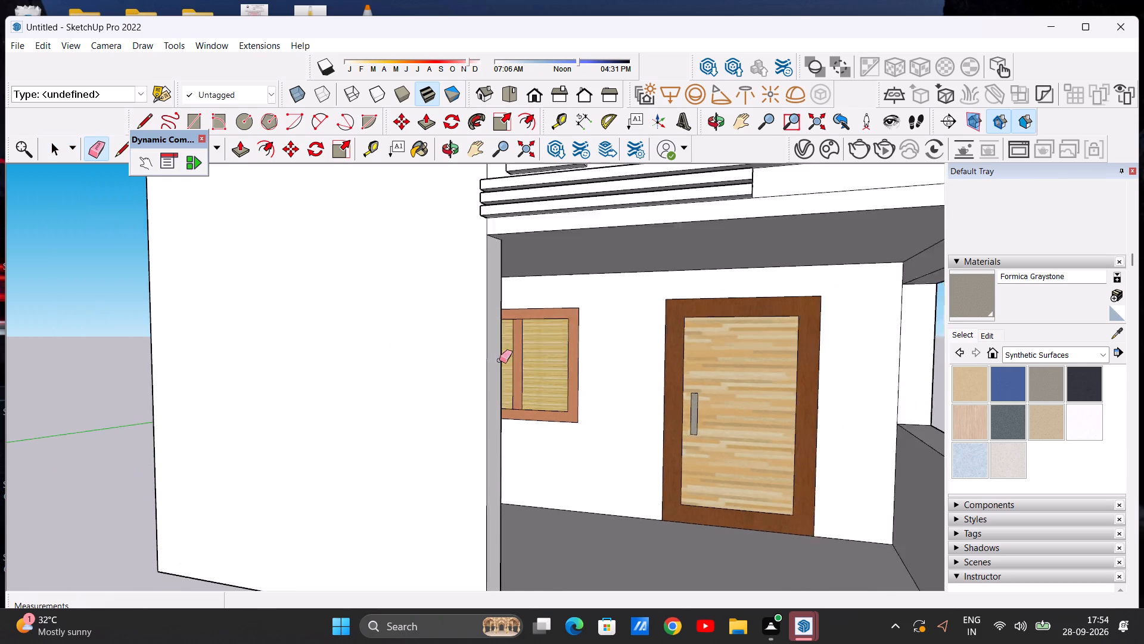
Push the tall wall's full-height side face back about 1' 2" to widen the porch opening.
scroll(499, 360, "down", 7)
scroll(502, 311, "up", 4)
left_click(237, 144)
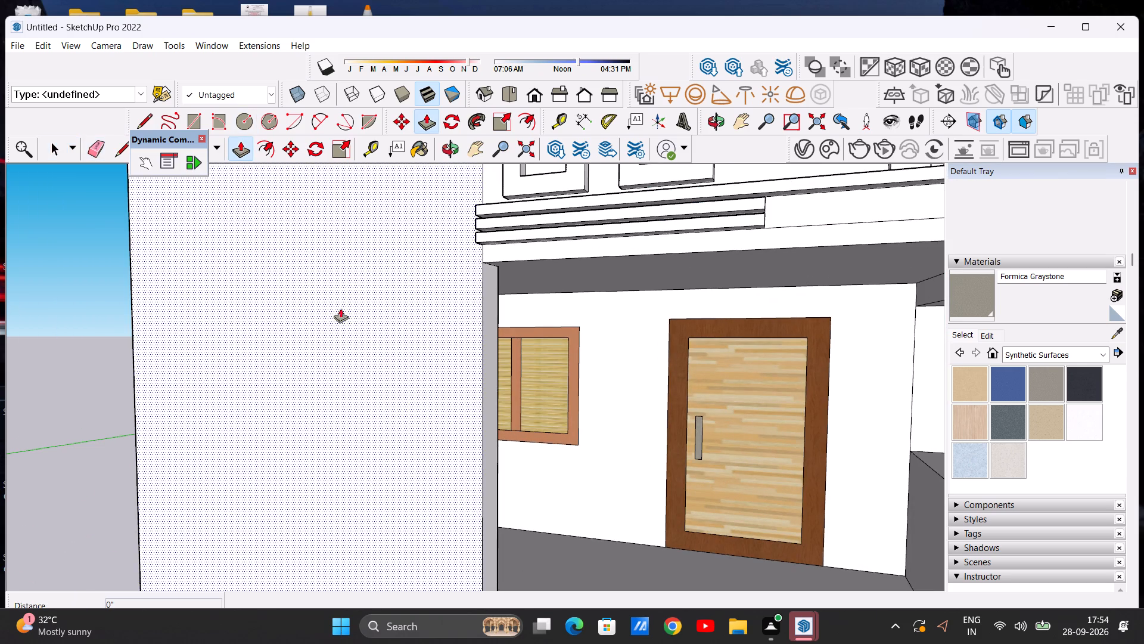
left_click(490, 425)
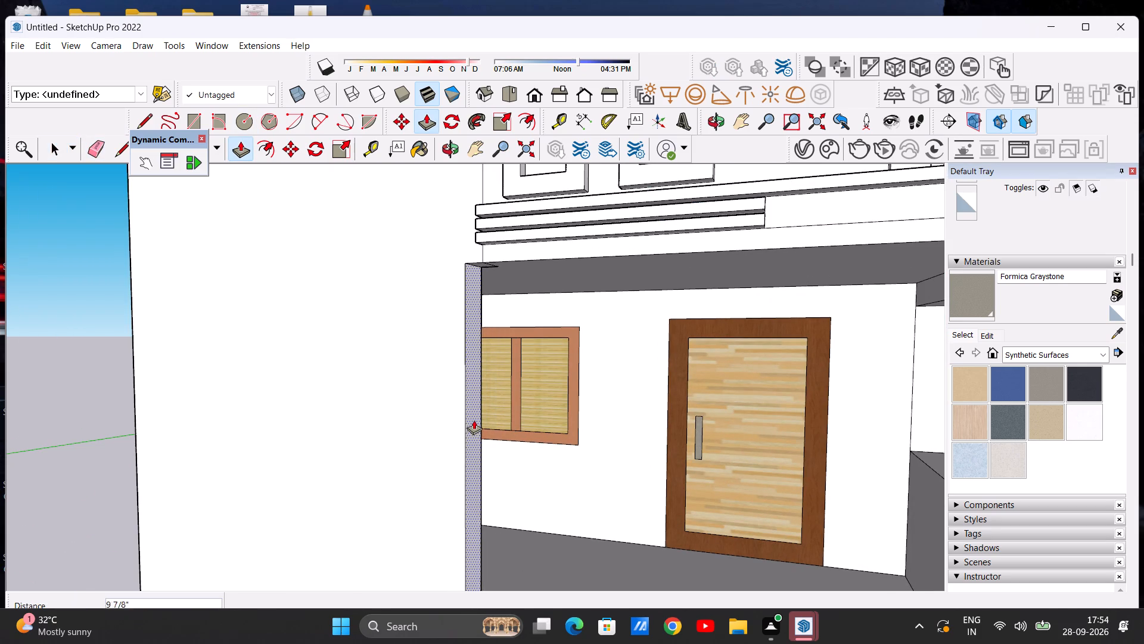
left_click(467, 416)
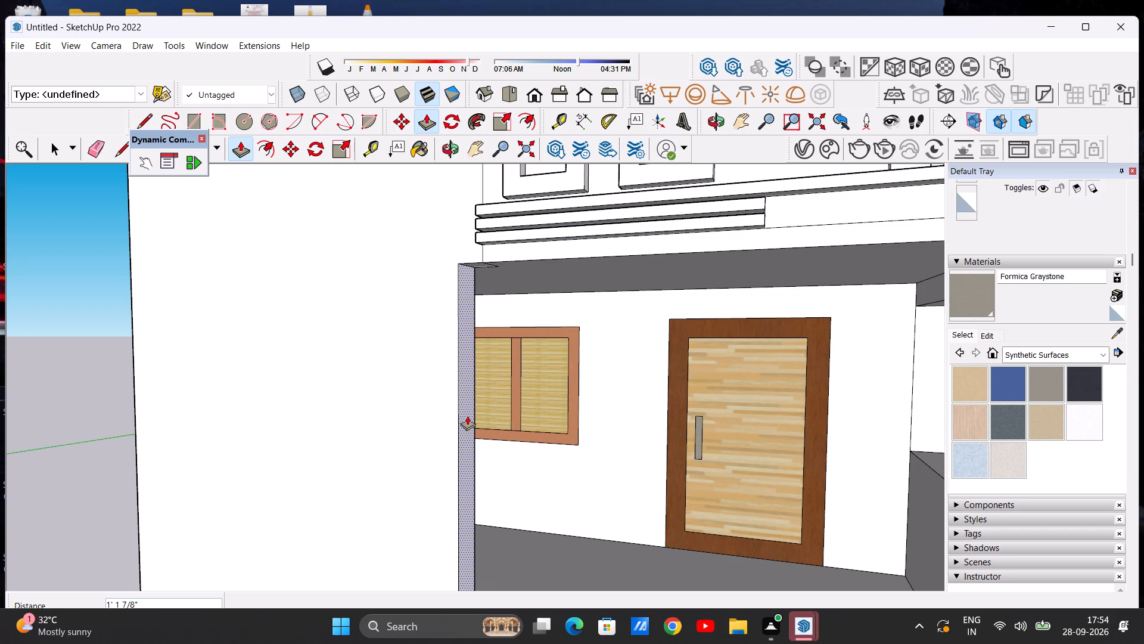
key("space")
Draw a line across the tall wall's recessed side face, at about mid-height of the porch opening.
middle_click_drag(537, 466, 568, 456)
scroll(563, 431, "down", 7)
middle_click_drag(540, 410, 588, 417)
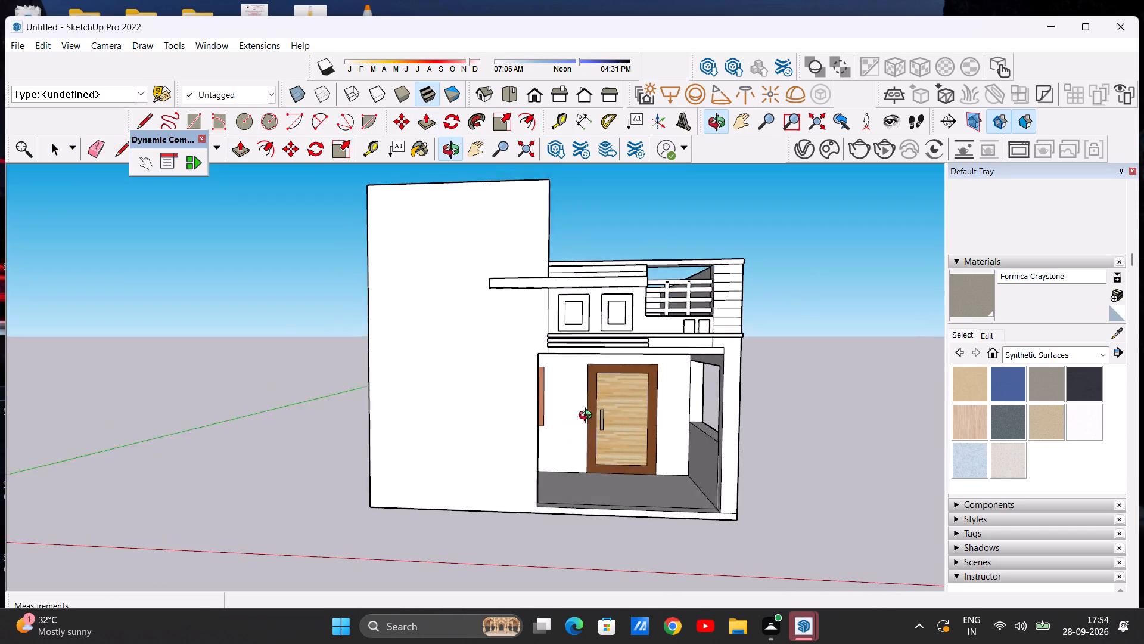
middle_click_drag(588, 417, 559, 402)
scroll(546, 445, "up", 6)
middle_click_drag(531, 456, 518, 462)
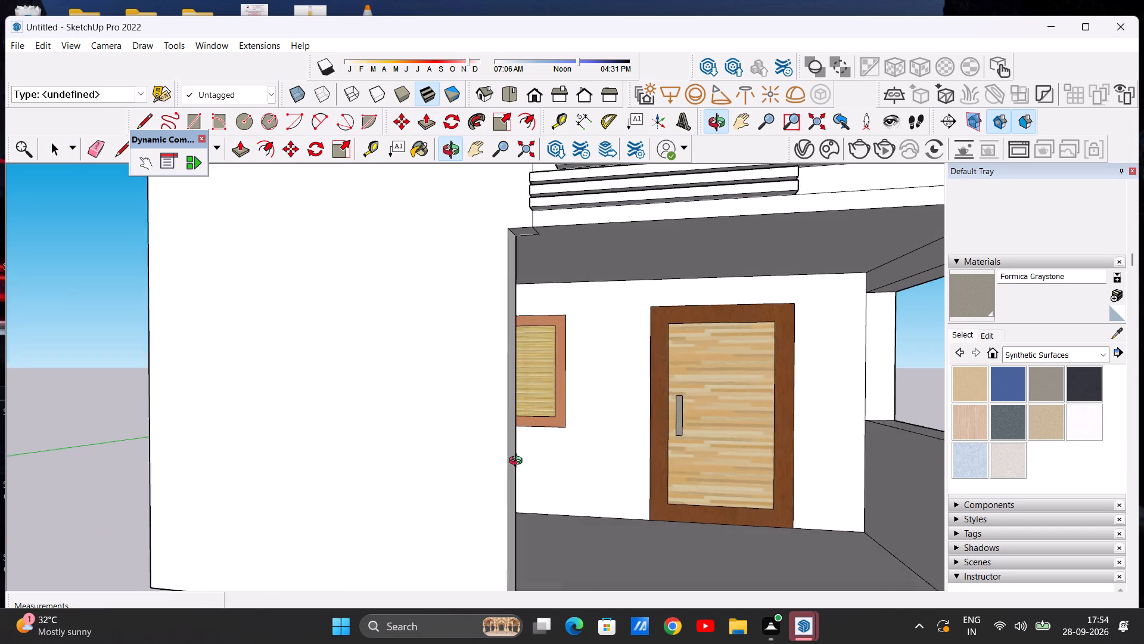
middle_click_drag(518, 462, 498, 476)
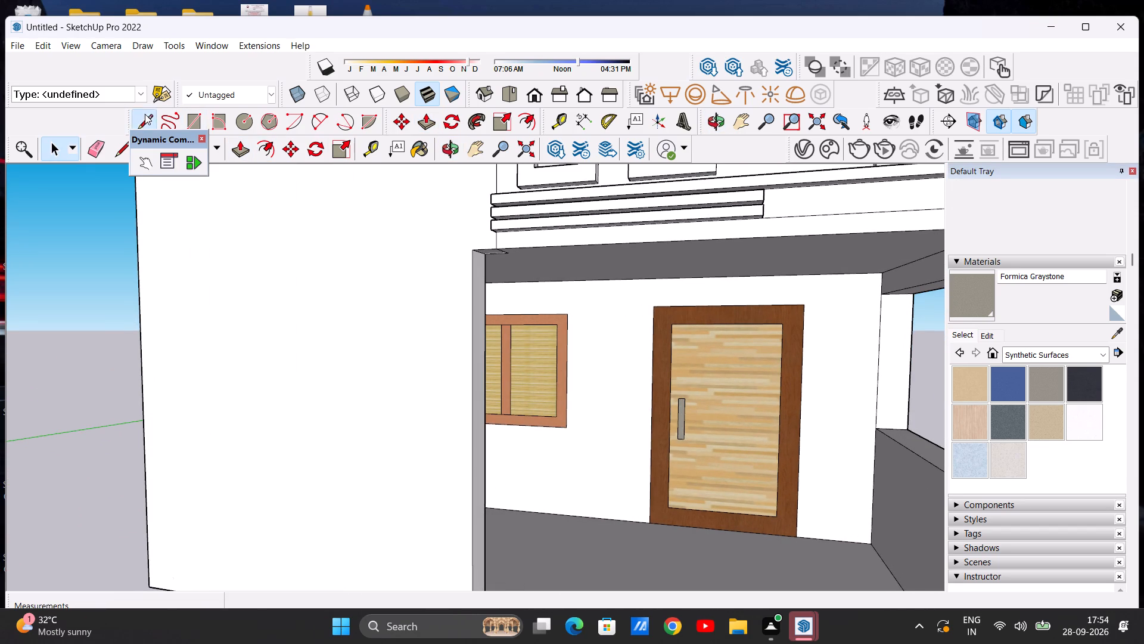
left_click(145, 114)
scroll(421, 355, "down", 9)
scroll(459, 413, "up", 5)
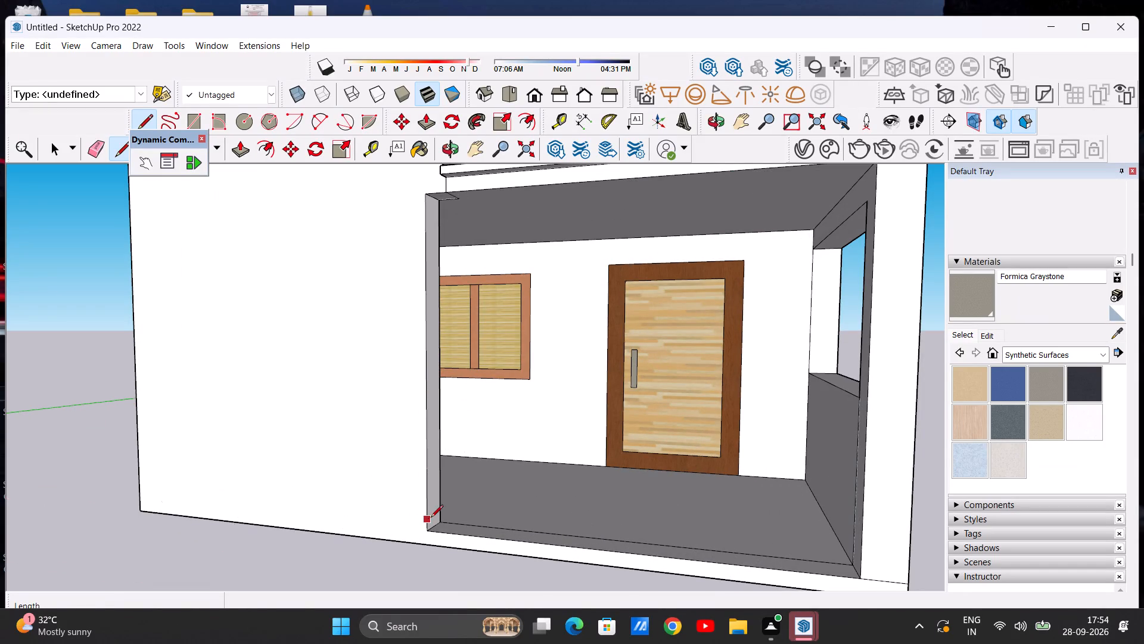
middle_click_drag(436, 425, 530, 431)
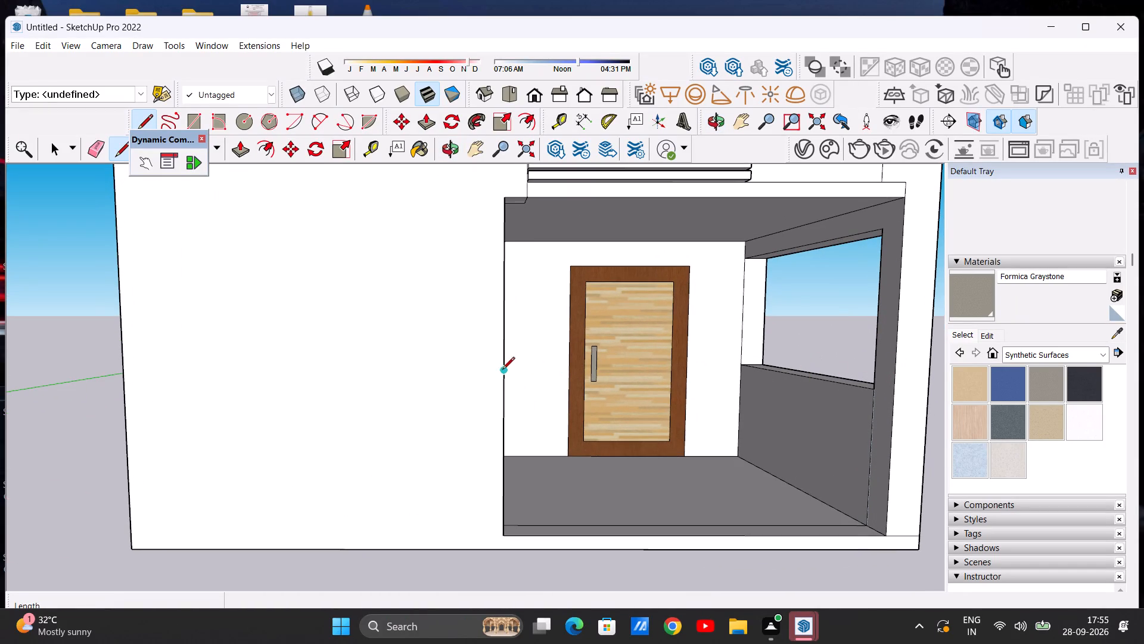
left_click(501, 372)
middle_click_drag(447, 377, 356, 379)
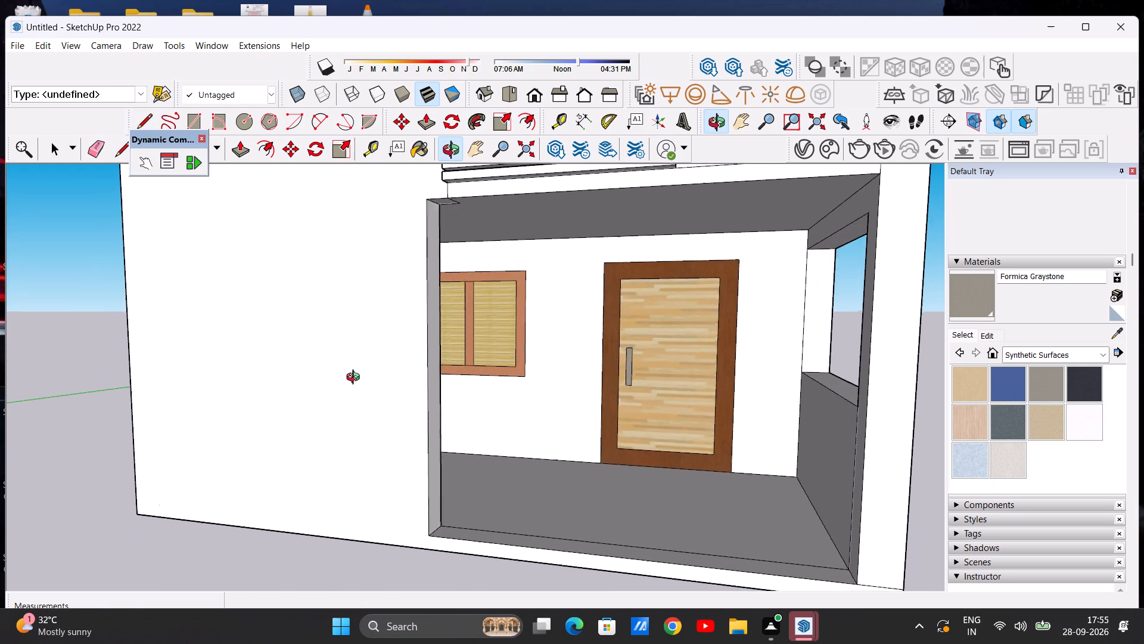
middle_click_drag(356, 379, 338, 379)
scroll(421, 359, "up", 11)
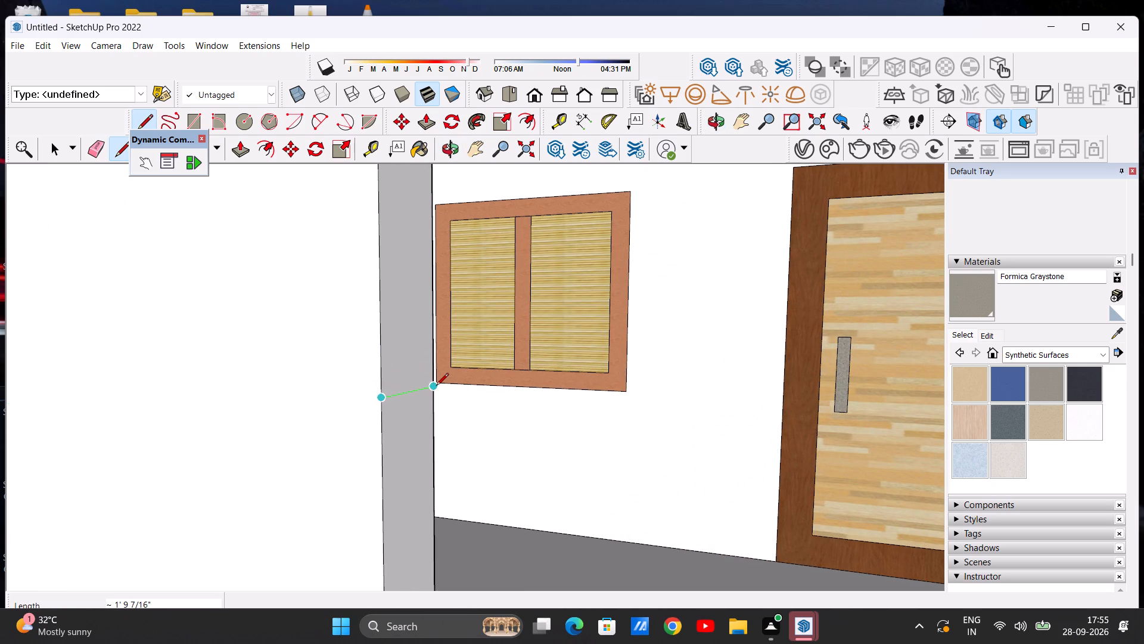
left_click(436, 386)
key("space")
Push/Pull the lower part of the side face about 4' 8" across the porch opening to form a low wall.
scroll(474, 400, "down", 10)
middle_click_drag(476, 431, 497, 432)
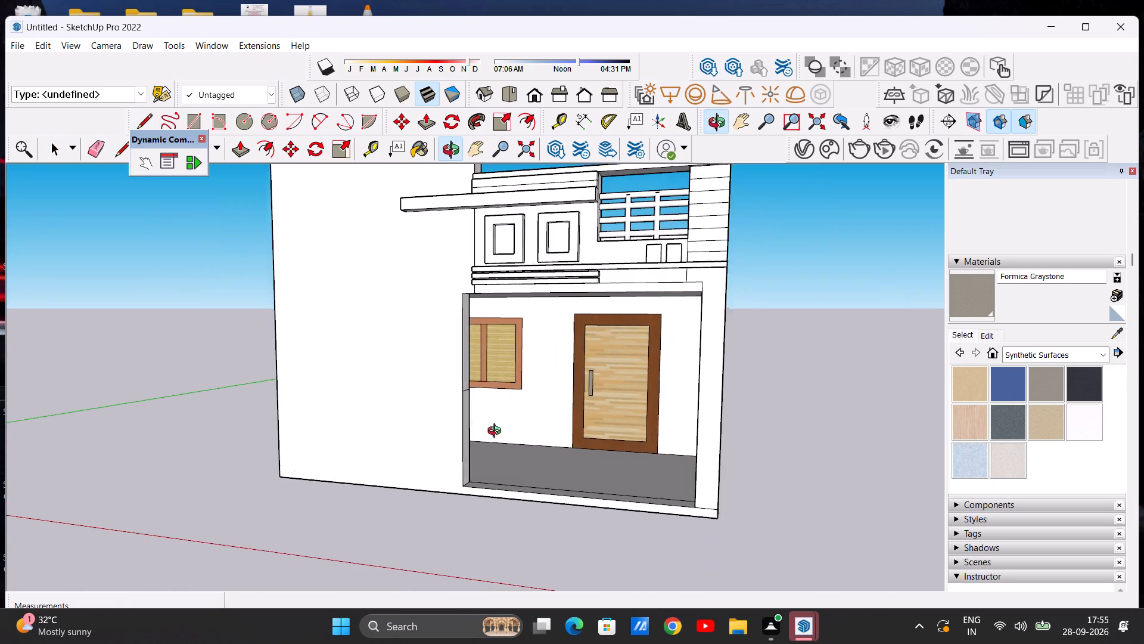
middle_click_drag(497, 432, 558, 428)
scroll(550, 401, "up", 3)
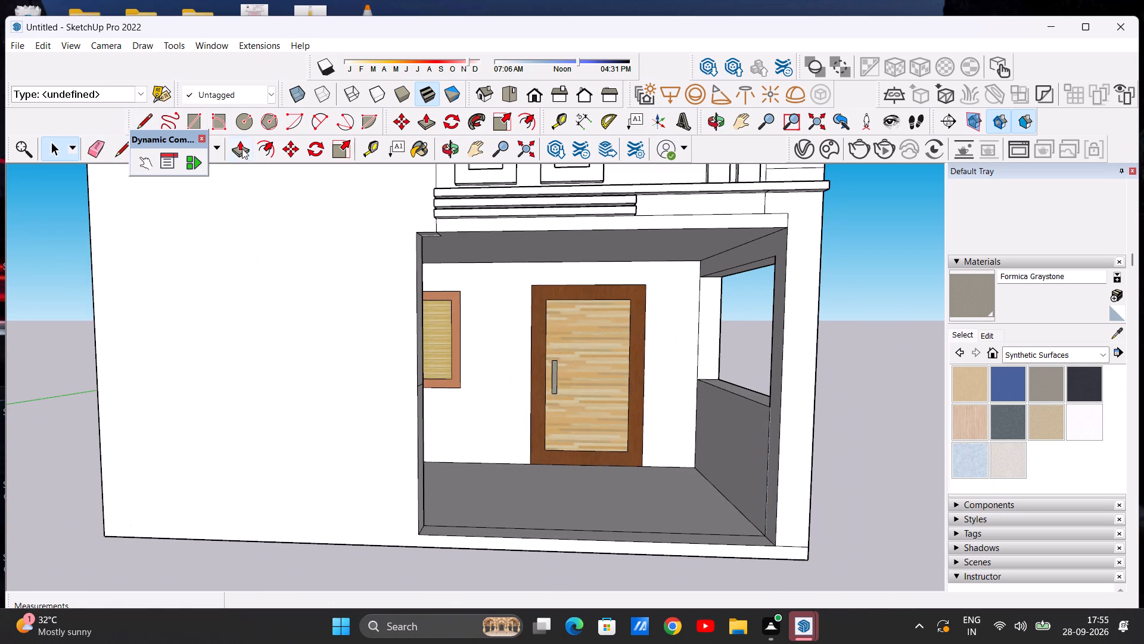
left_click(242, 148)
middle_click_drag(546, 492, 487, 488)
scroll(387, 432, "up", 4)
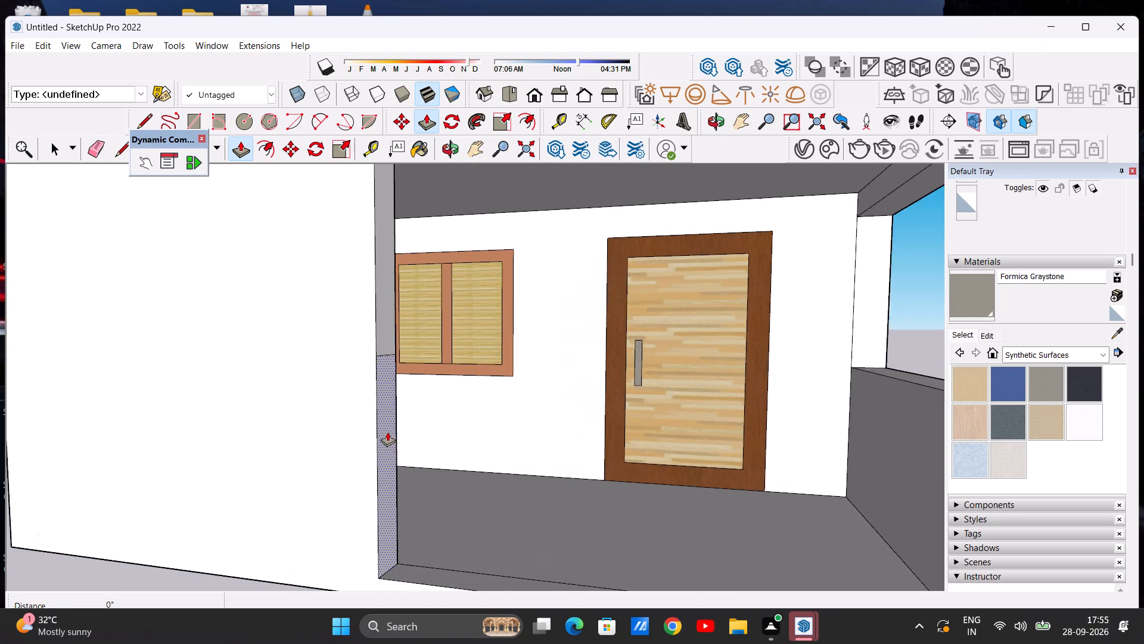
scroll(387, 432, "up", 1)
left_click(387, 432)
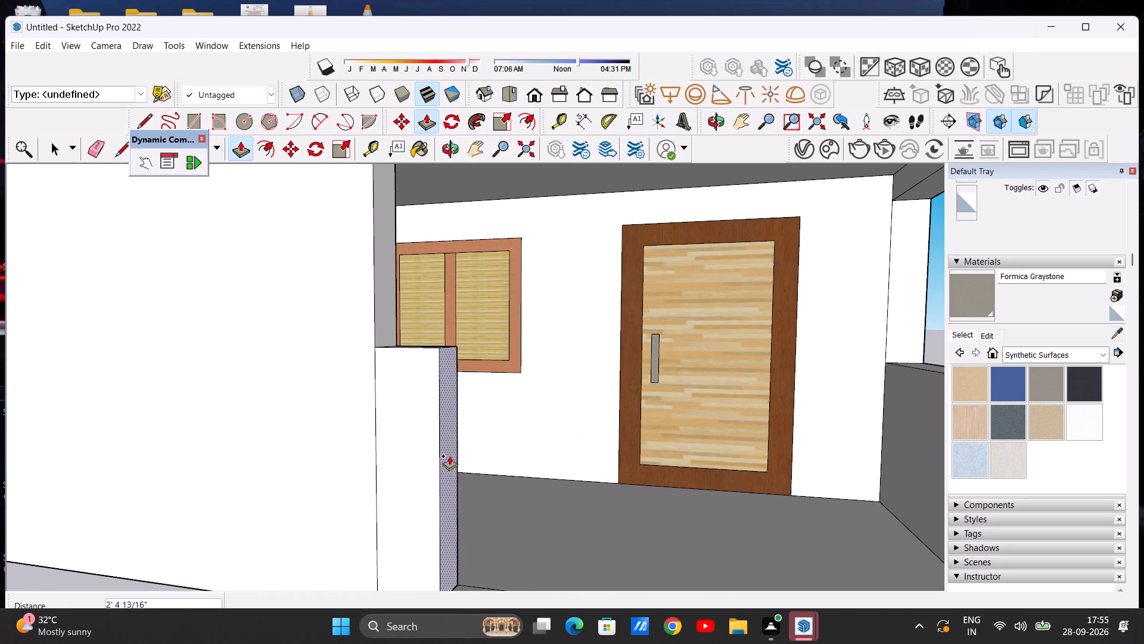
scroll(455, 451, "down", 5)
middle_click_drag(459, 426, 542, 438)
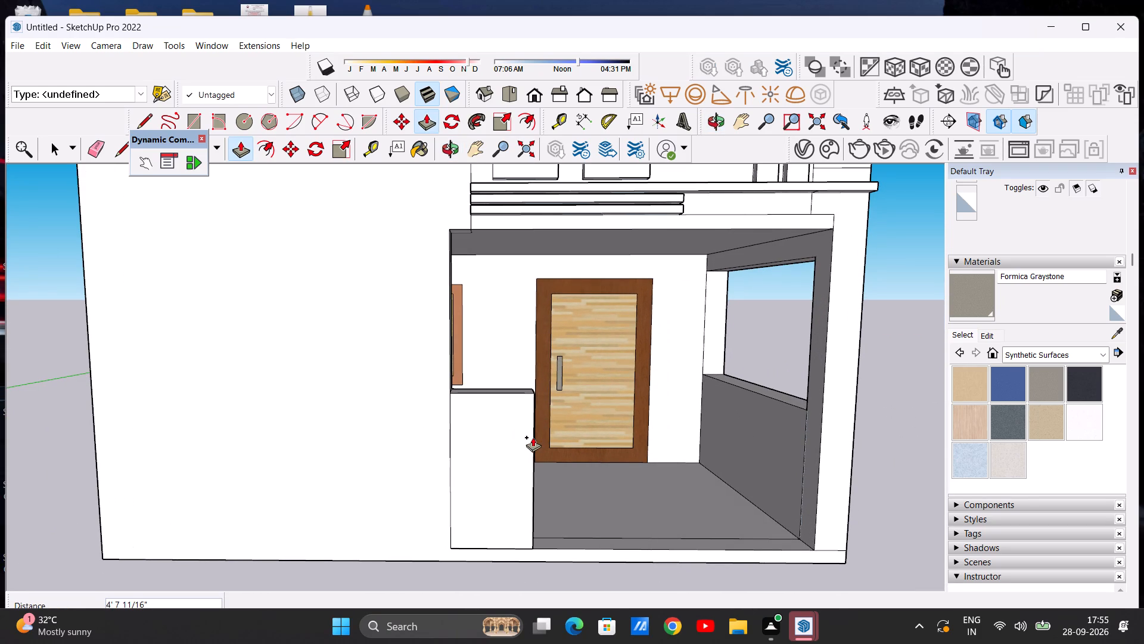
left_click(533, 437)
key("space")
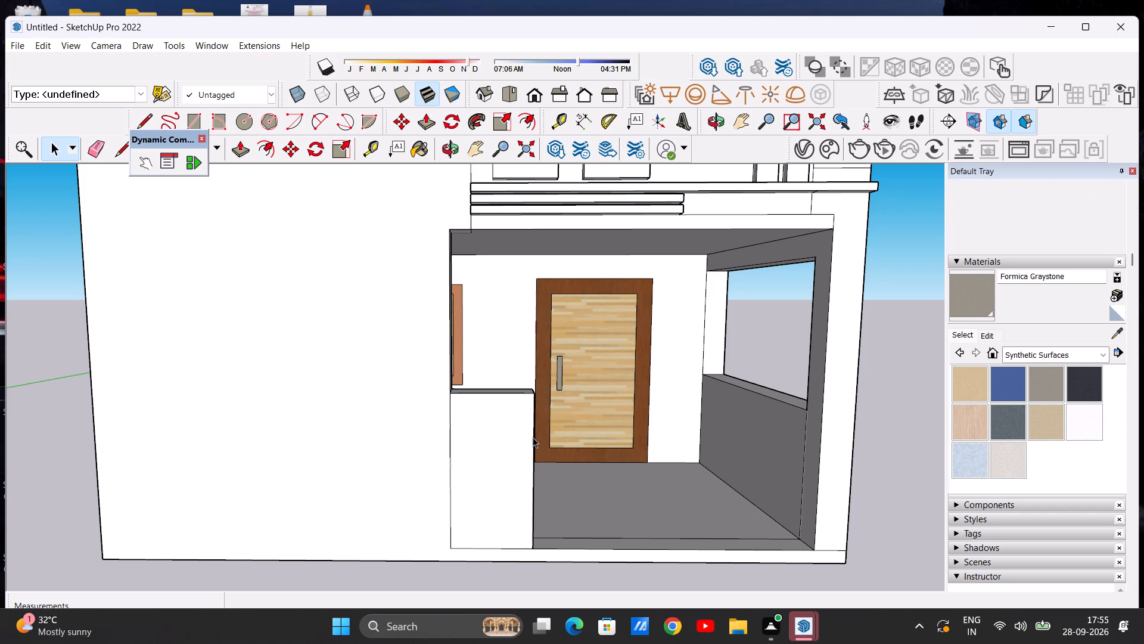
Push/Pull the low wall's end face about 10 3/4" further across the porch opening.
middle_click_drag(533, 437, 531, 415)
scroll(530, 415, "down", 2)
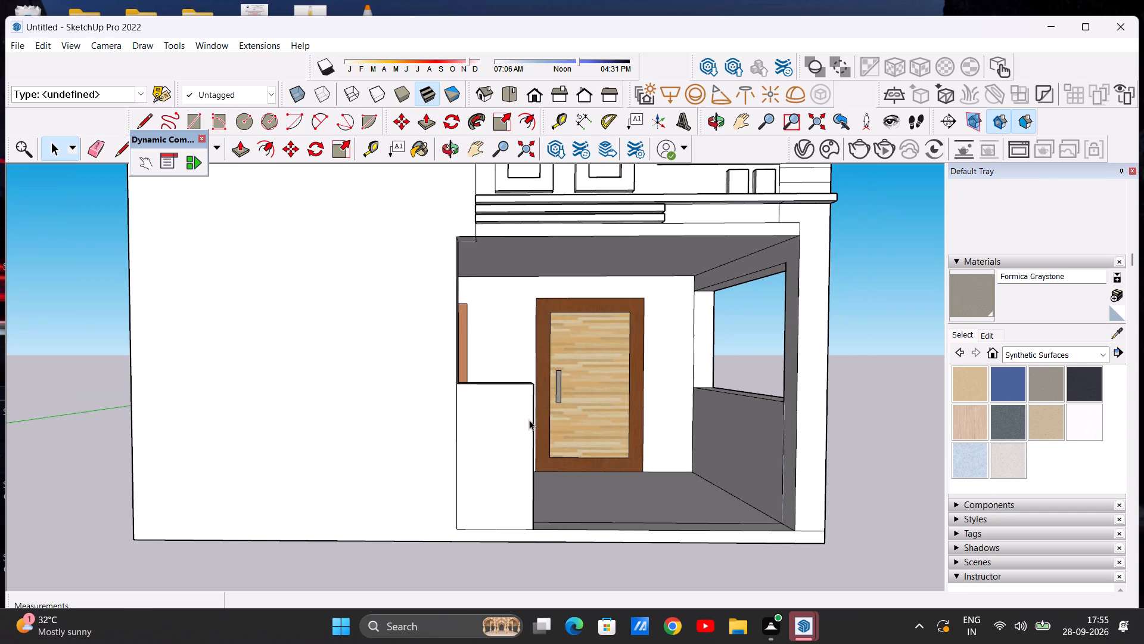
scroll(529, 420, "down", 1)
scroll(565, 358, "up", 4)
middle_click_drag(506, 385, 525, 445)
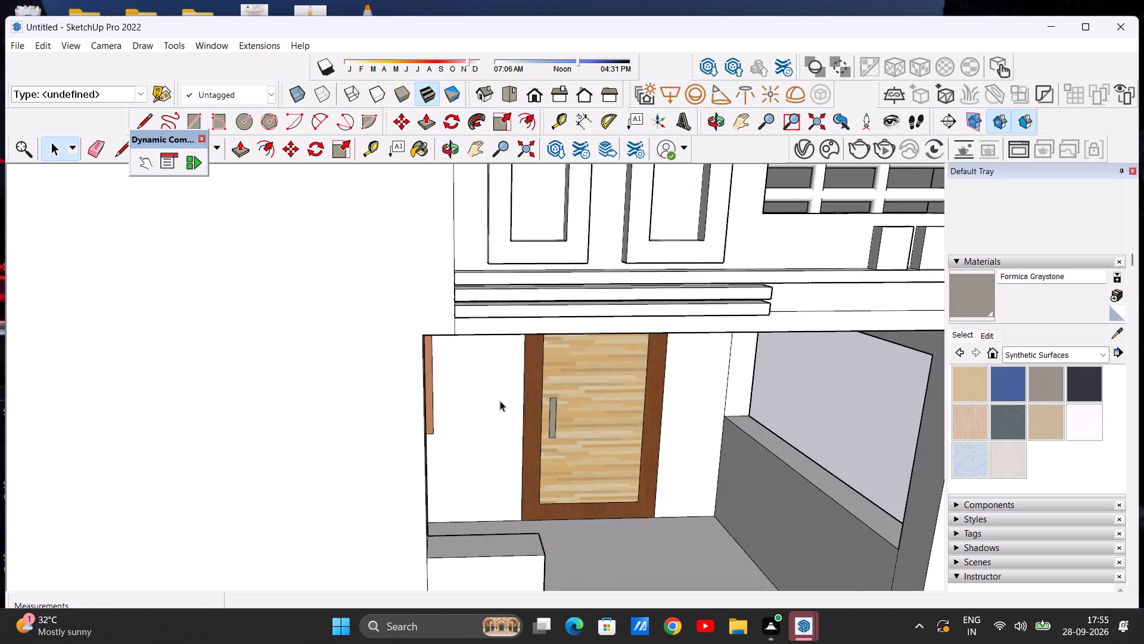
scroll(500, 400, "down", 8)
middle_click_drag(565, 488, 557, 474)
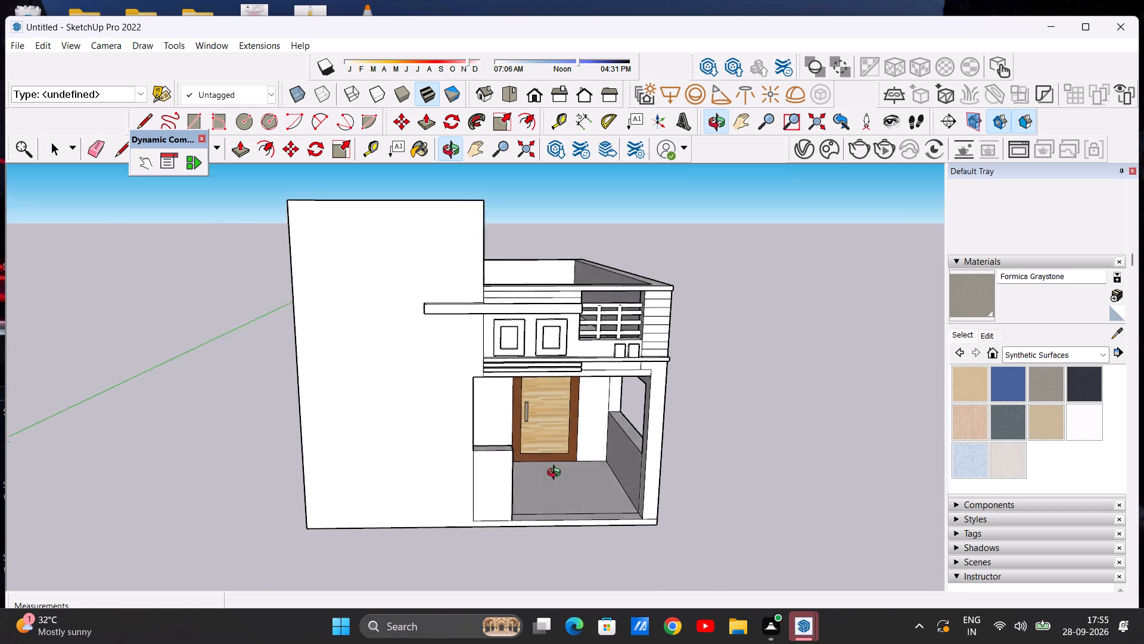
middle_click_drag(557, 474, 517, 496)
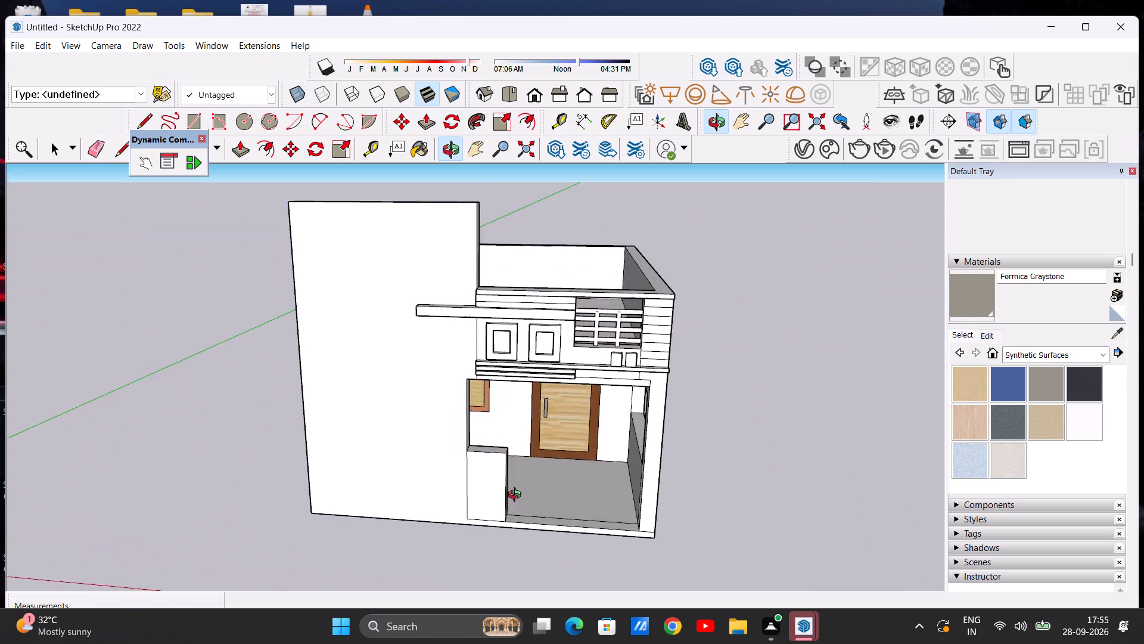
middle_click_drag(517, 496, 552, 476)
scroll(544, 476, "up", 3)
middle_click_drag(539, 483, 484, 459)
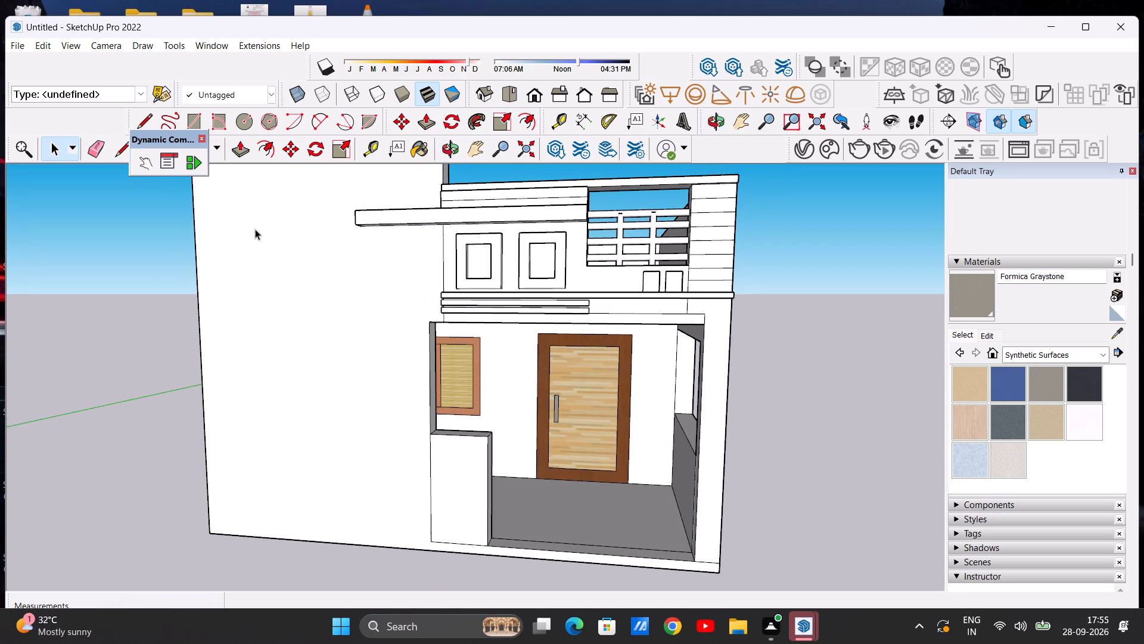
left_click(244, 156)
scroll(484, 535, "up", 5)
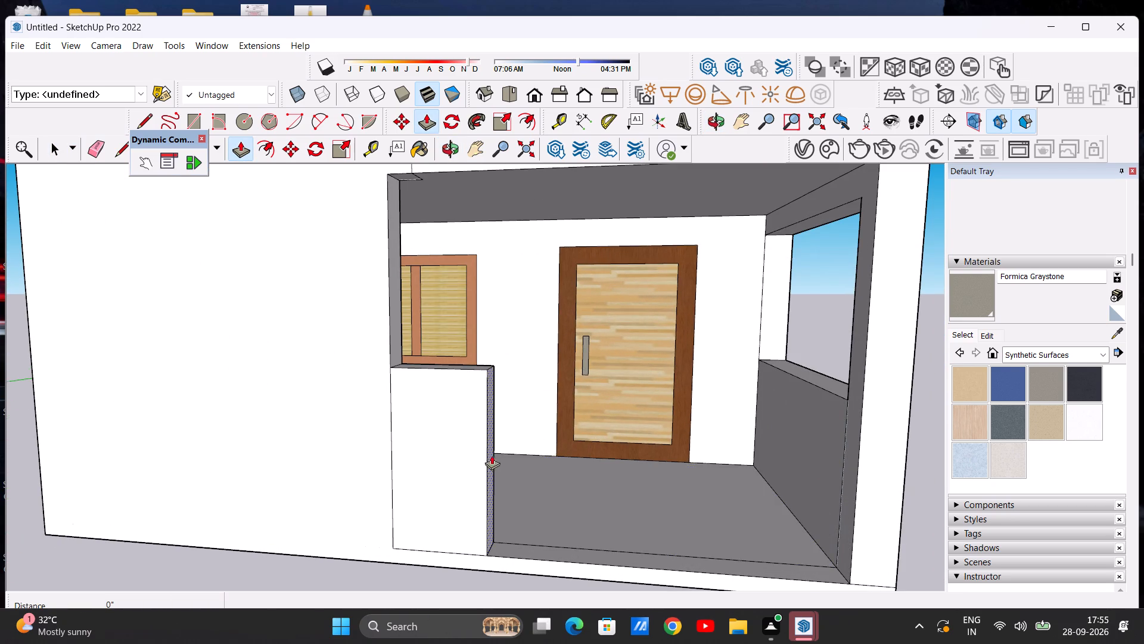
left_click(490, 450)
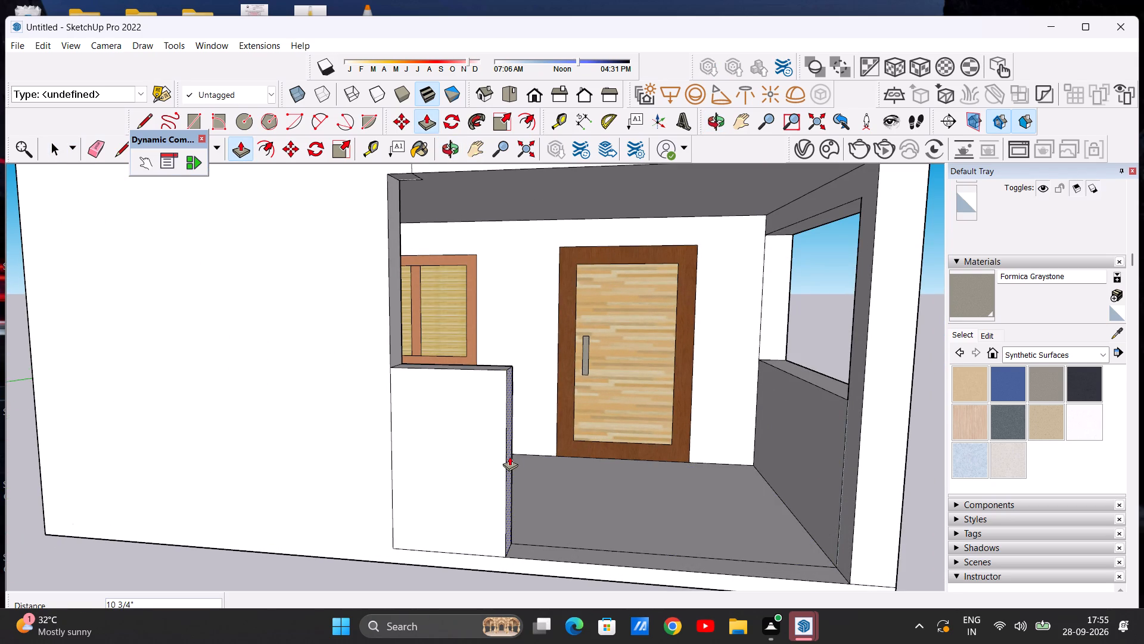
left_click(509, 456)
key("space")
Erase the vertical seam between the tall and low walls and the line along the low wall's front base.
middle_click_drag(518, 499, 590, 499)
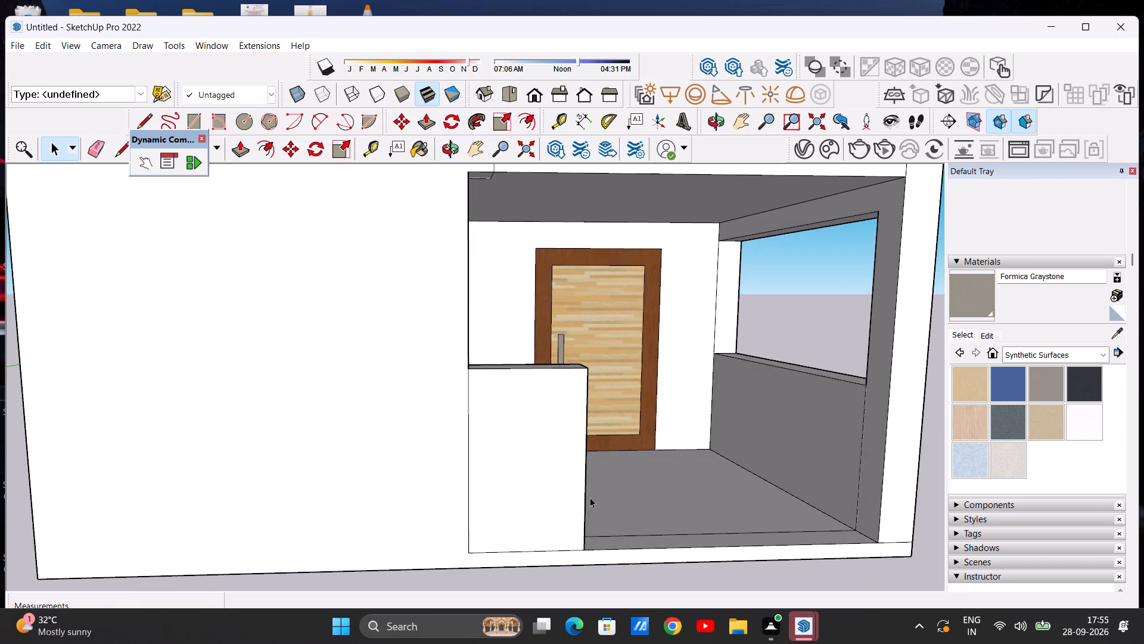
scroll(569, 505, "down", 2)
middle_click_drag(538, 477, 528, 521)
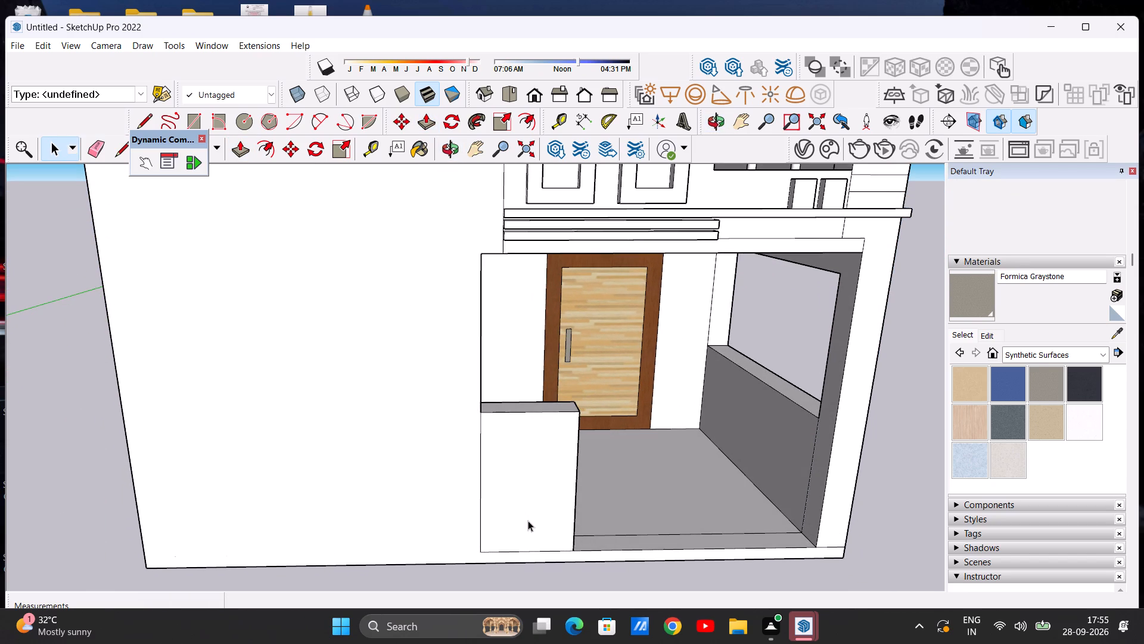
scroll(553, 439, "up", 2)
scroll(476, 392, "down", 2)
scroll(476, 392, "up", 1)
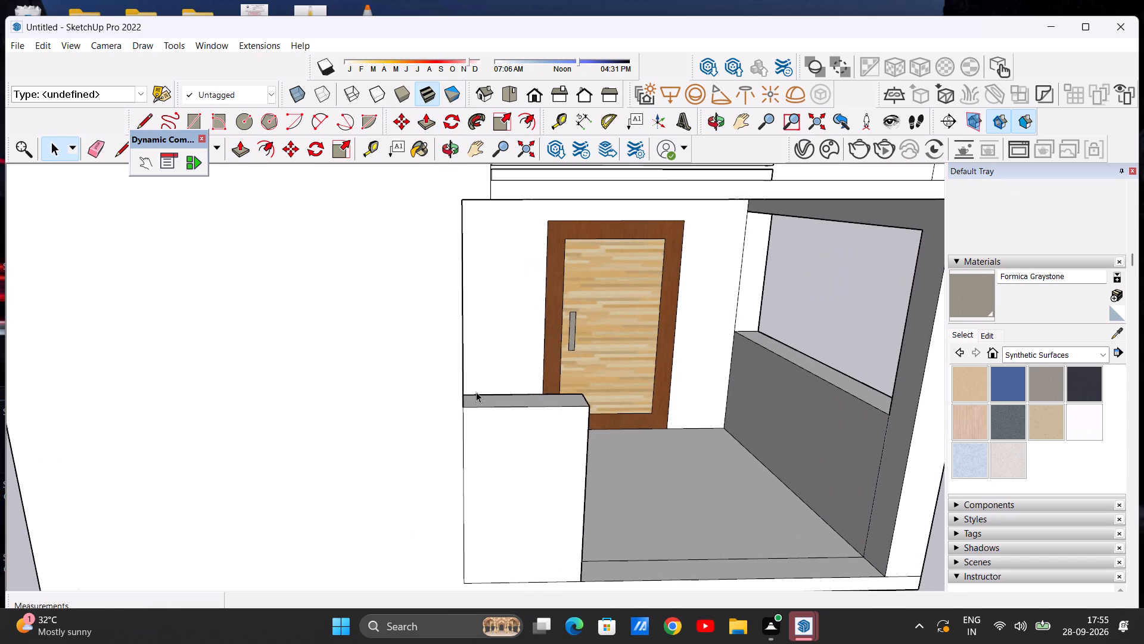
scroll(476, 392, "up", 1)
left_click(94, 148)
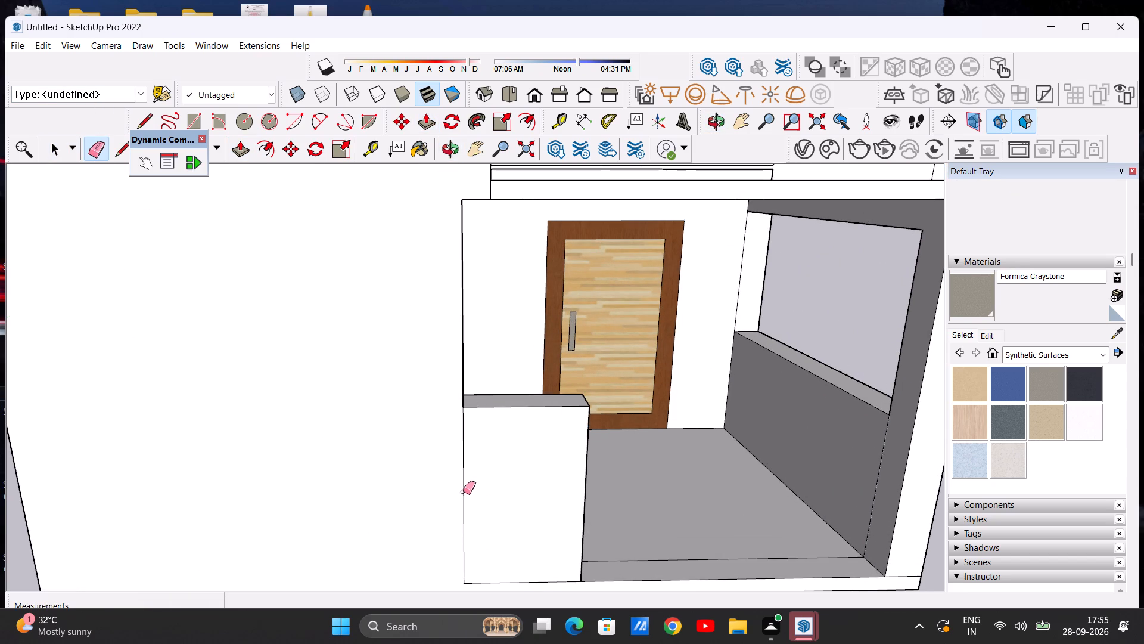
left_click_drag(462, 491, 469, 492)
scroll(467, 447, "down", 4)
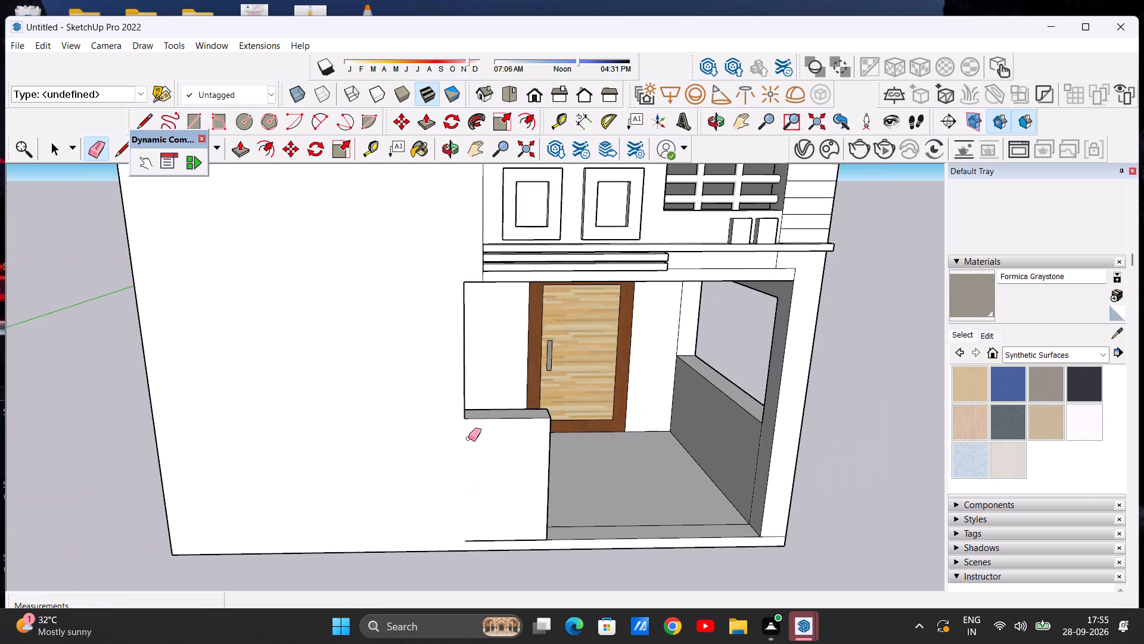
scroll(502, 510, "up", 4)
left_click_drag(500, 547, 506, 561)
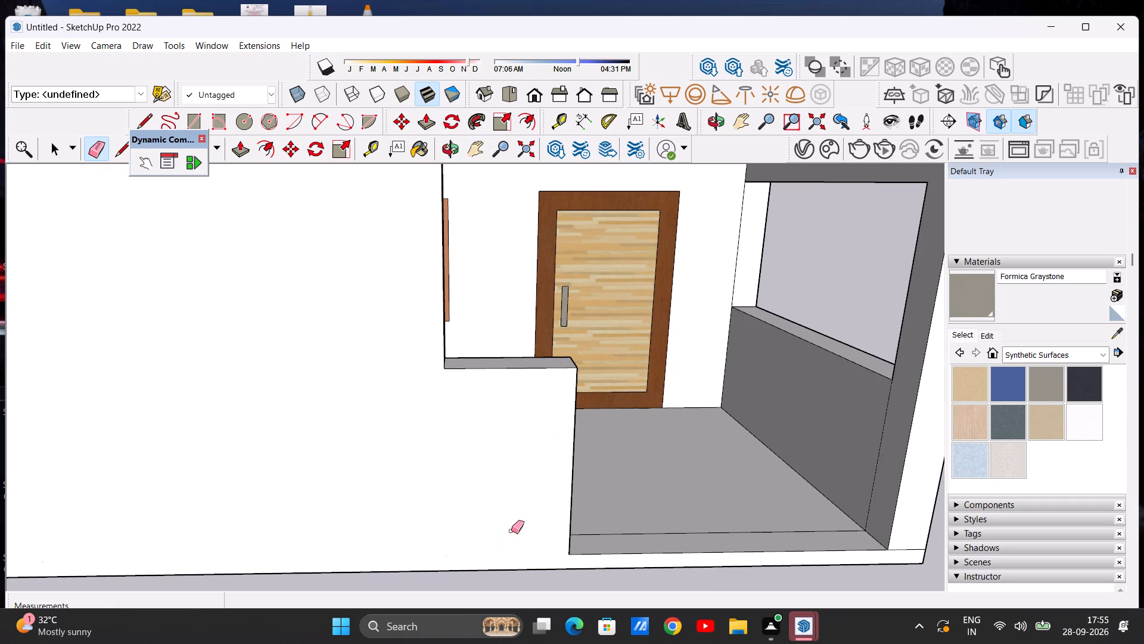
key("space")
Draw a line across the low wall's top face, a short distance in from its free end.
middle_click_drag(500, 423, 502, 489)
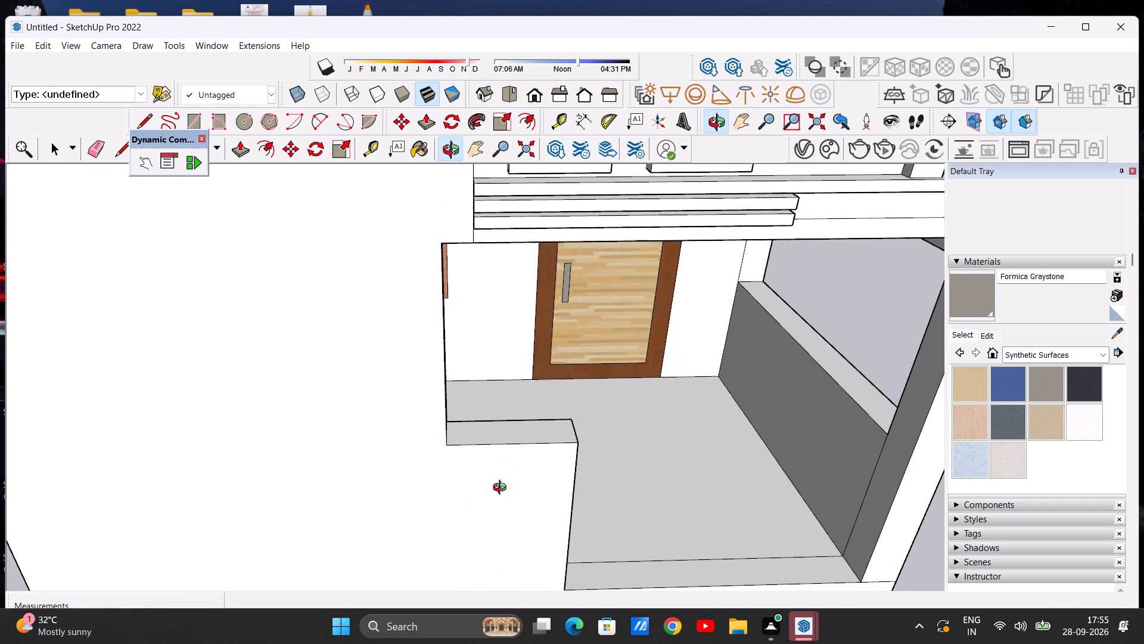
middle_click_drag(502, 489, 502, 490)
scroll(539, 463, "up", 1)
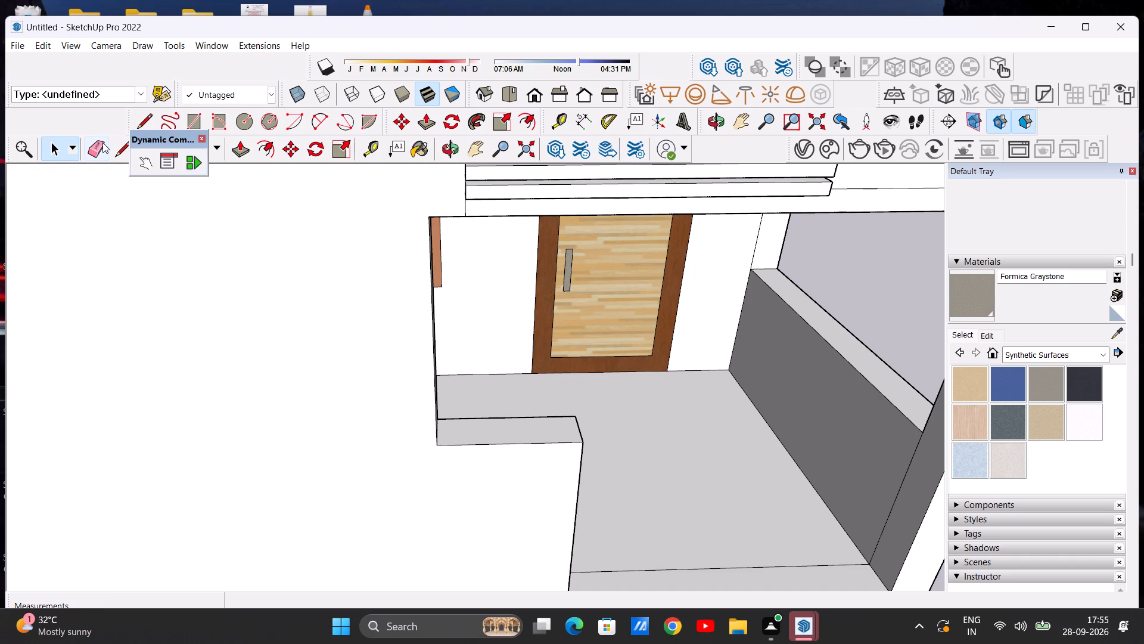
left_click(117, 144)
scroll(642, 457, "up", 4)
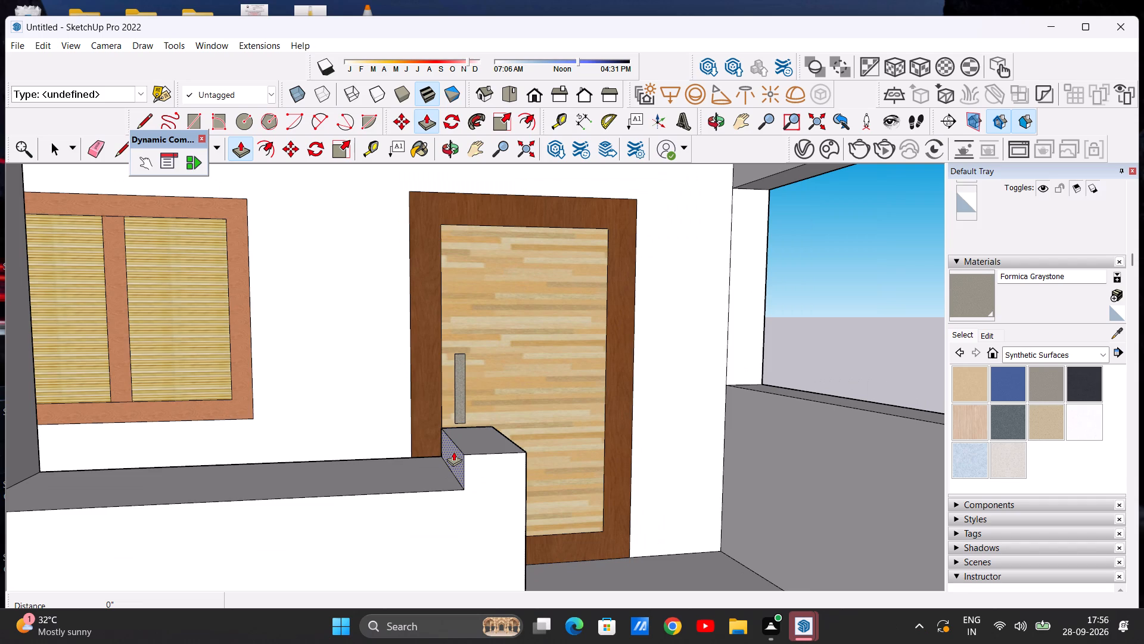
Push/Pull the raised end block's inner side face about 4' 10 13/16" along the low wall's top to meet the tall wall.
left_click(453, 451)
scroll(308, 432, "down", 6)
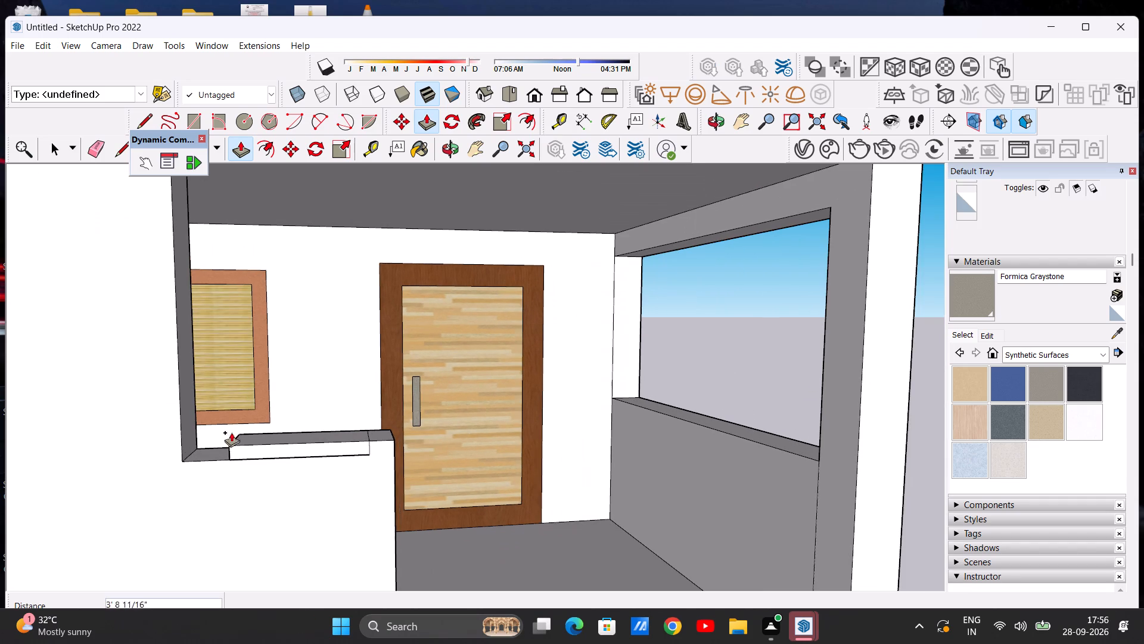
scroll(185, 441, "up", 7)
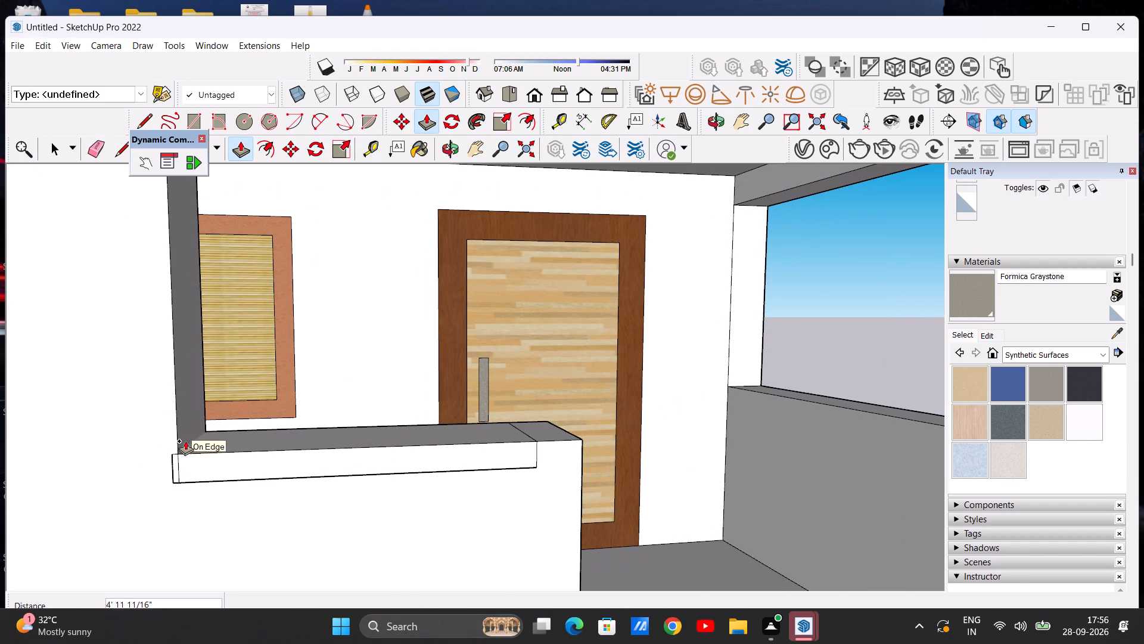
scroll(178, 454, "up", 7)
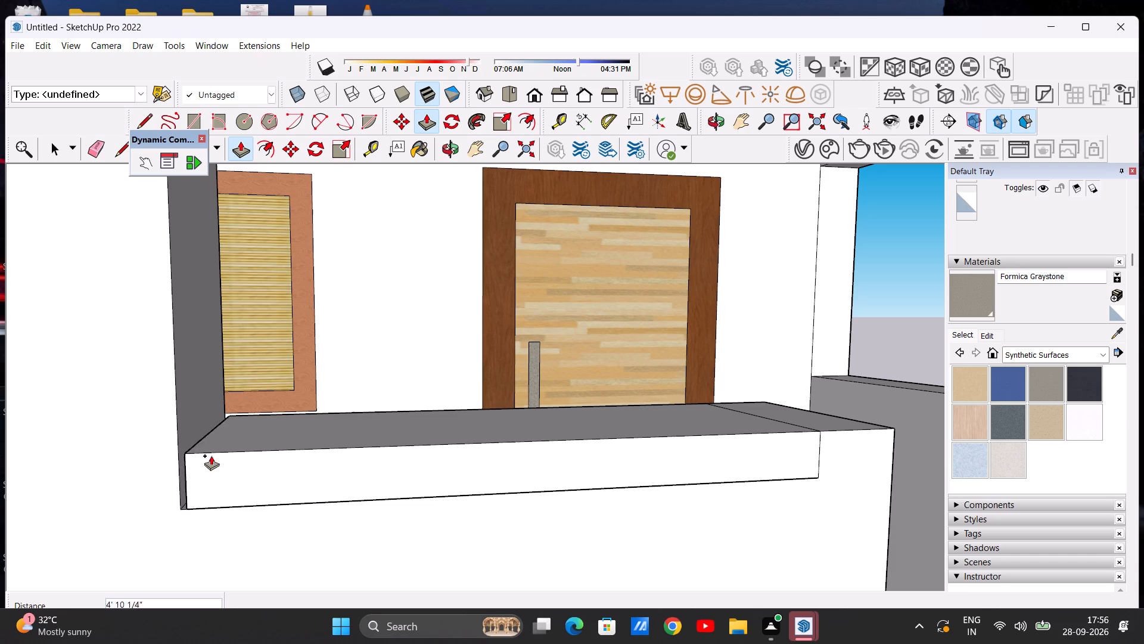
left_click(185, 504)
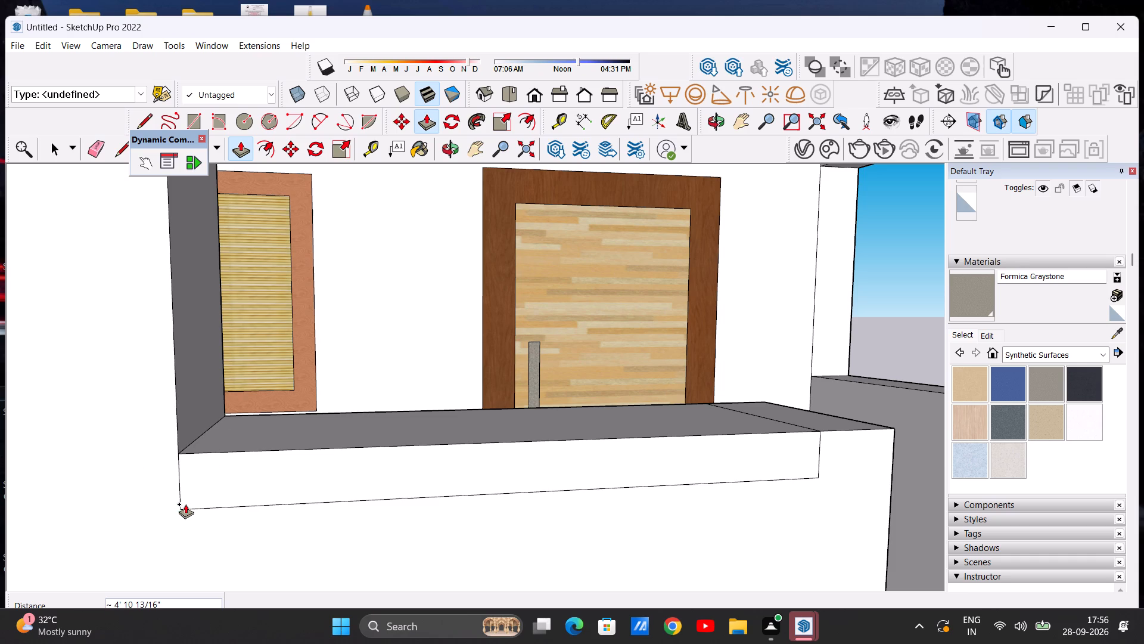
Erase the leftover horizontal and vertical seam lines on the front face of the low wall's raised top.
key("space")
scroll(329, 467, "down", 12)
middle_click_drag(405, 473, 386, 447)
scroll(360, 419, "down", 3)
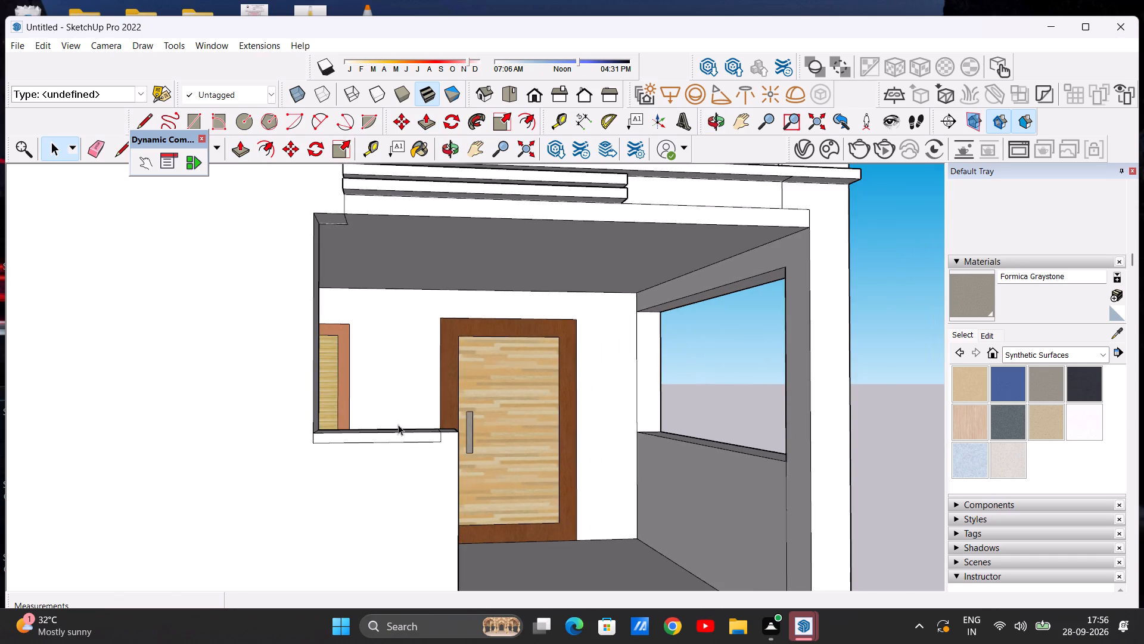
scroll(401, 431, "up", 4)
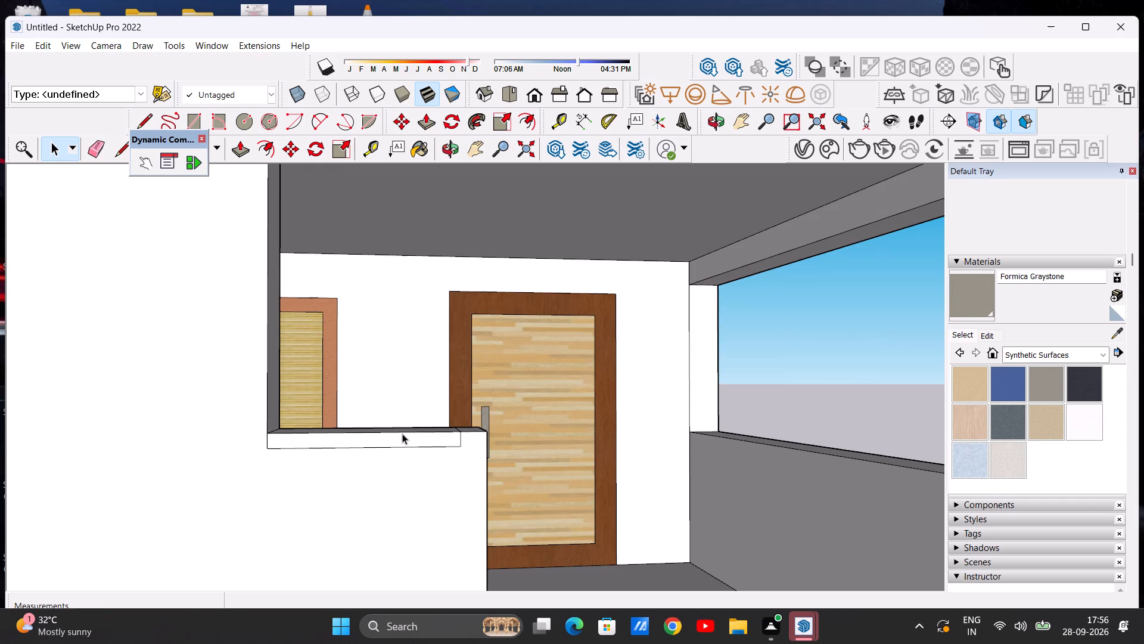
scroll(405, 420, "down", 9)
scroll(399, 428, "up", 6)
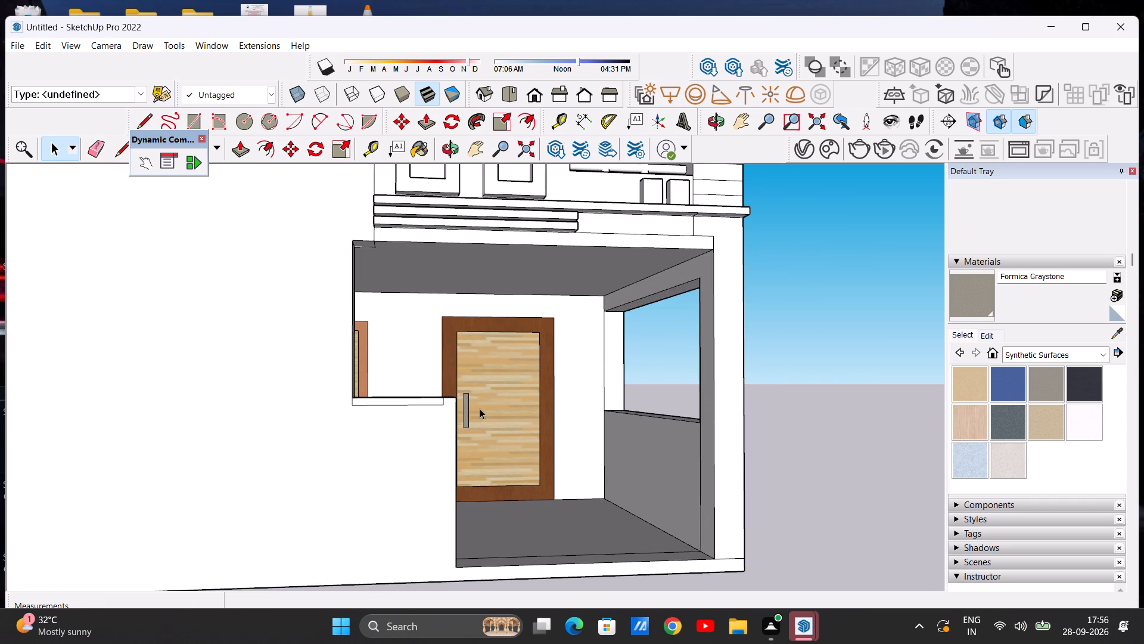
scroll(451, 394, "down", 3)
scroll(436, 399, "up", 5)
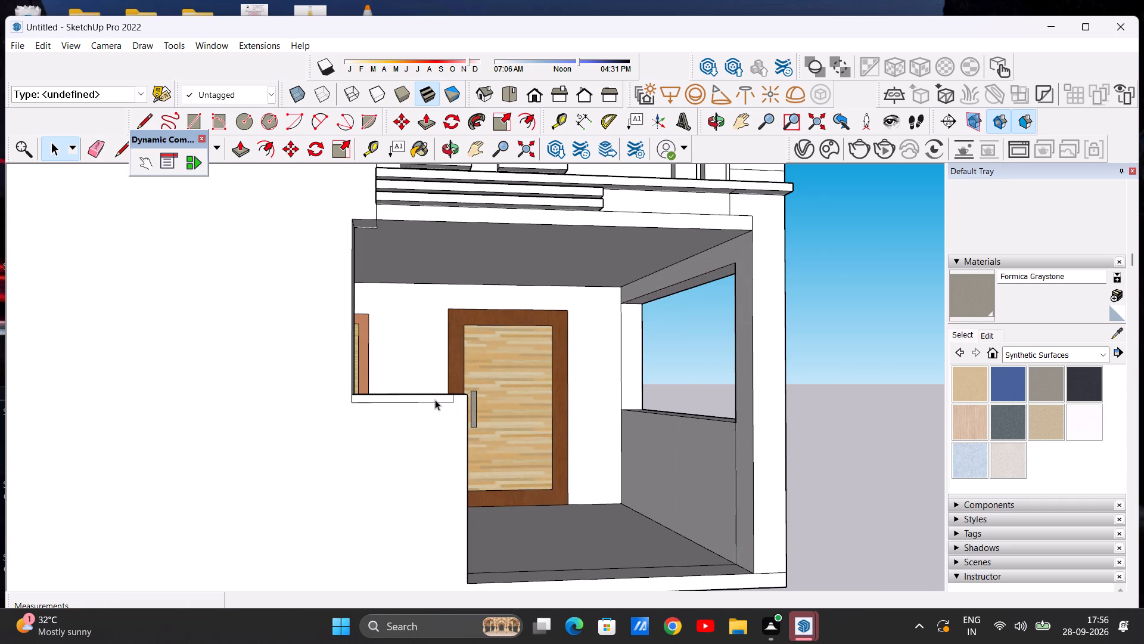
scroll(435, 400, "up", 2)
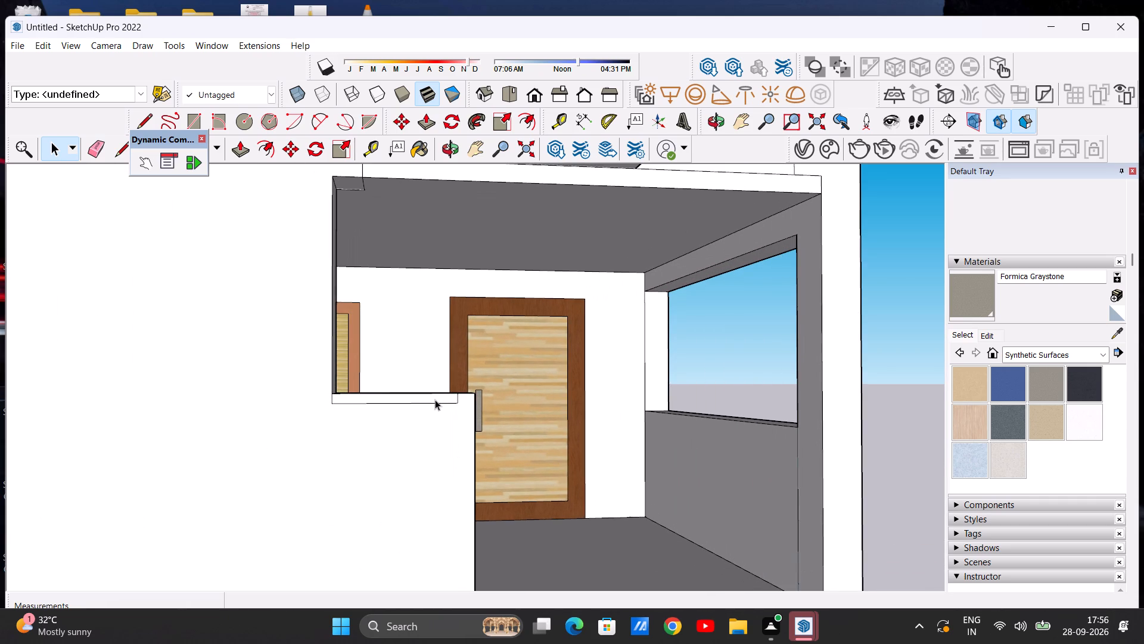
key("space")
left_click(91, 147)
scroll(437, 419, "up", 6)
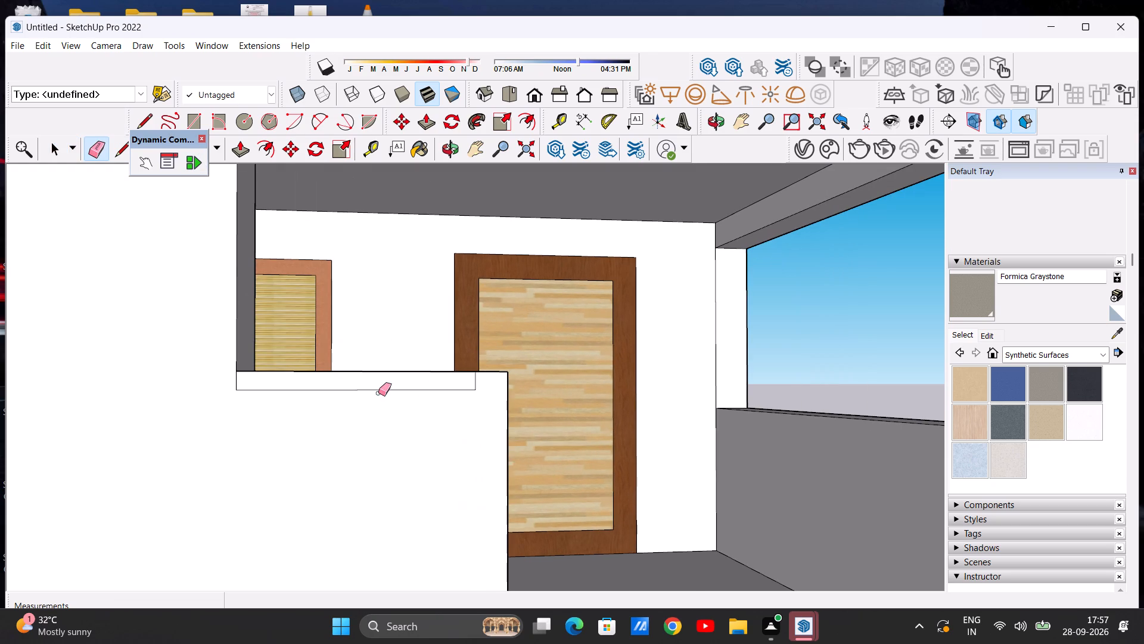
left_click_drag(368, 383, 376, 407)
left_click_drag(470, 385, 490, 381)
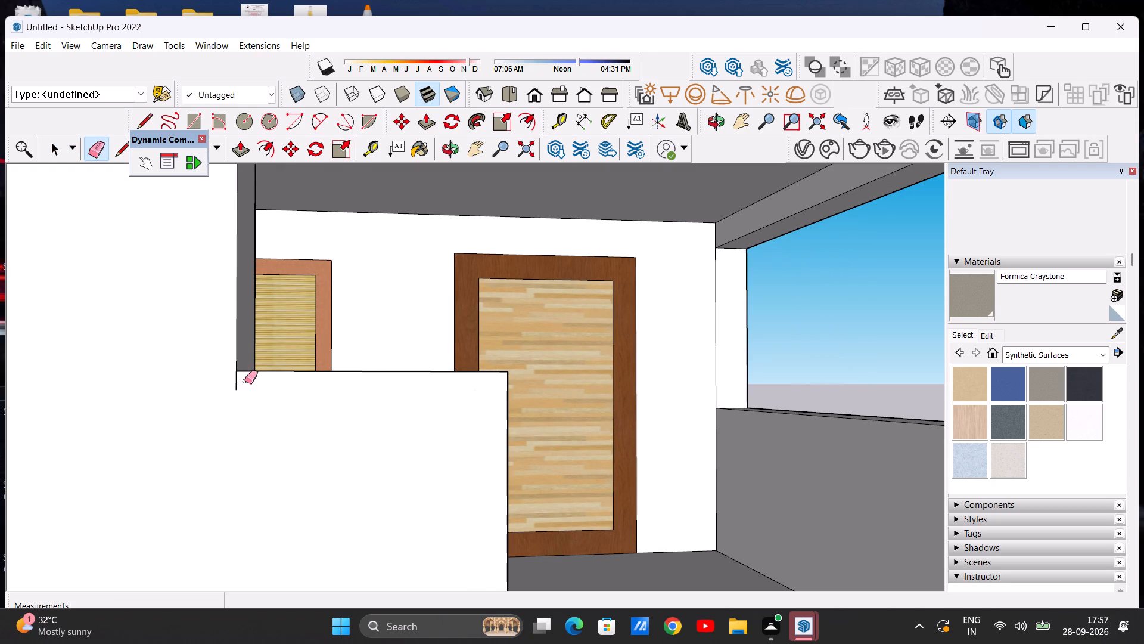
left_click_drag(234, 382, 242, 383)
Draw a short vertical line down from the tall wall's inner corner, then a horizontal line across the low wall's front face, stopping before its free end.
scroll(300, 413, "down", 5)
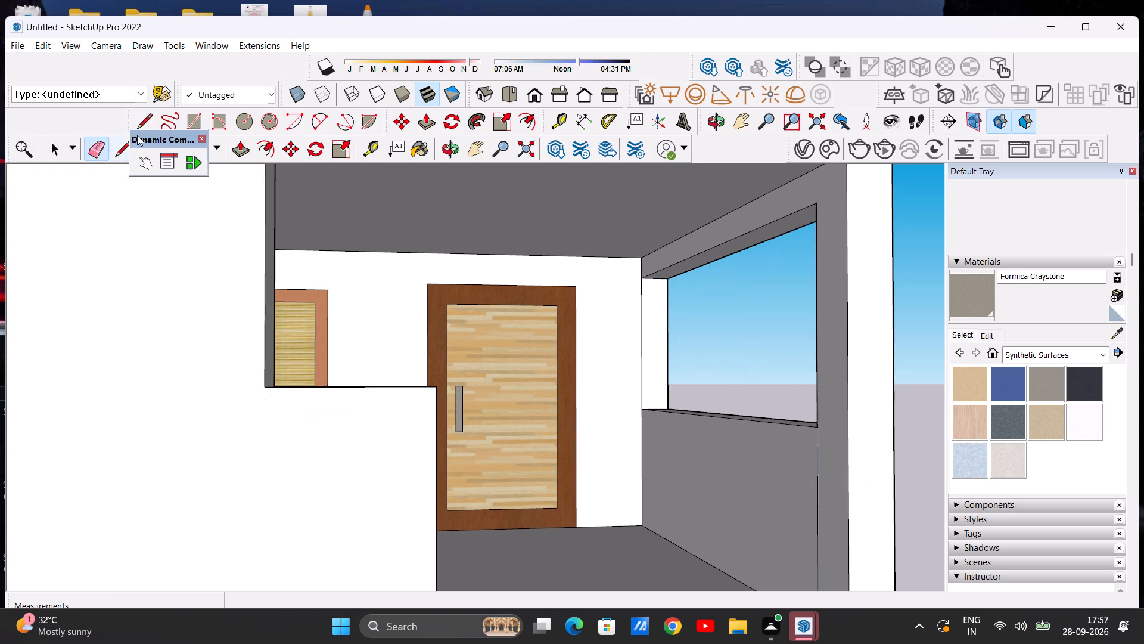
left_click(141, 117)
scroll(404, 441, "down", 11)
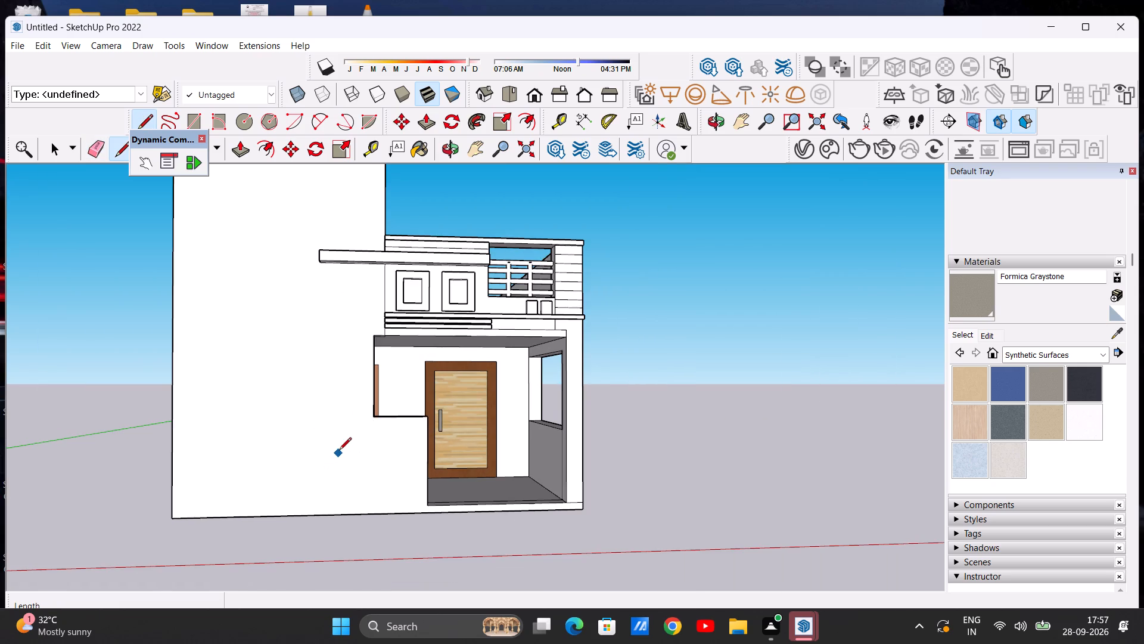
scroll(340, 451, "up", 6)
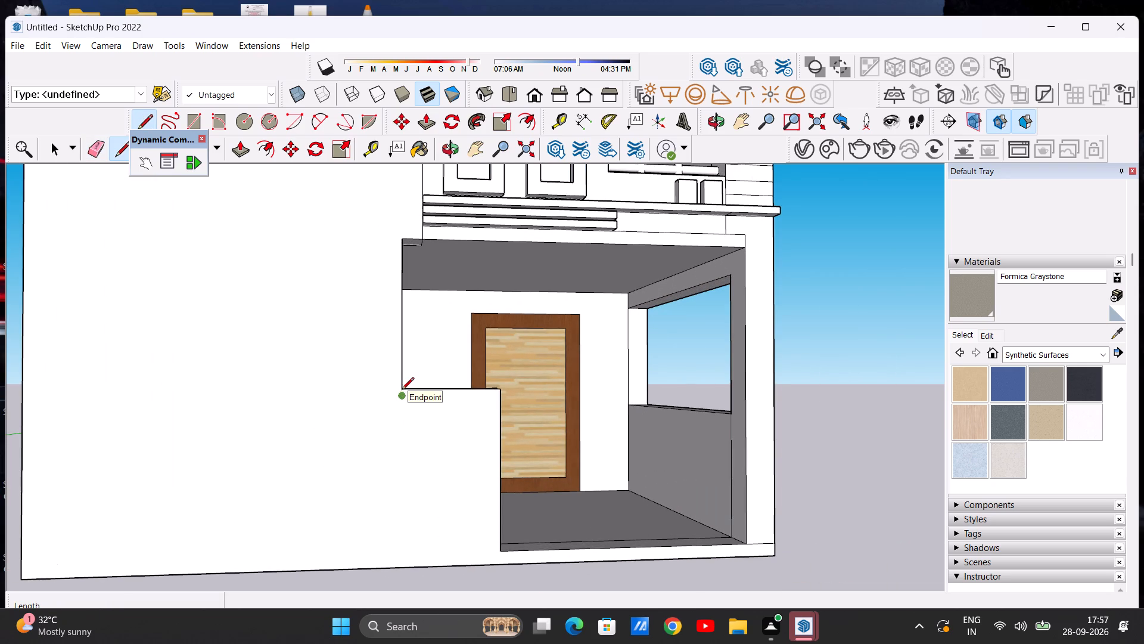
scroll(402, 386, "up", 8)
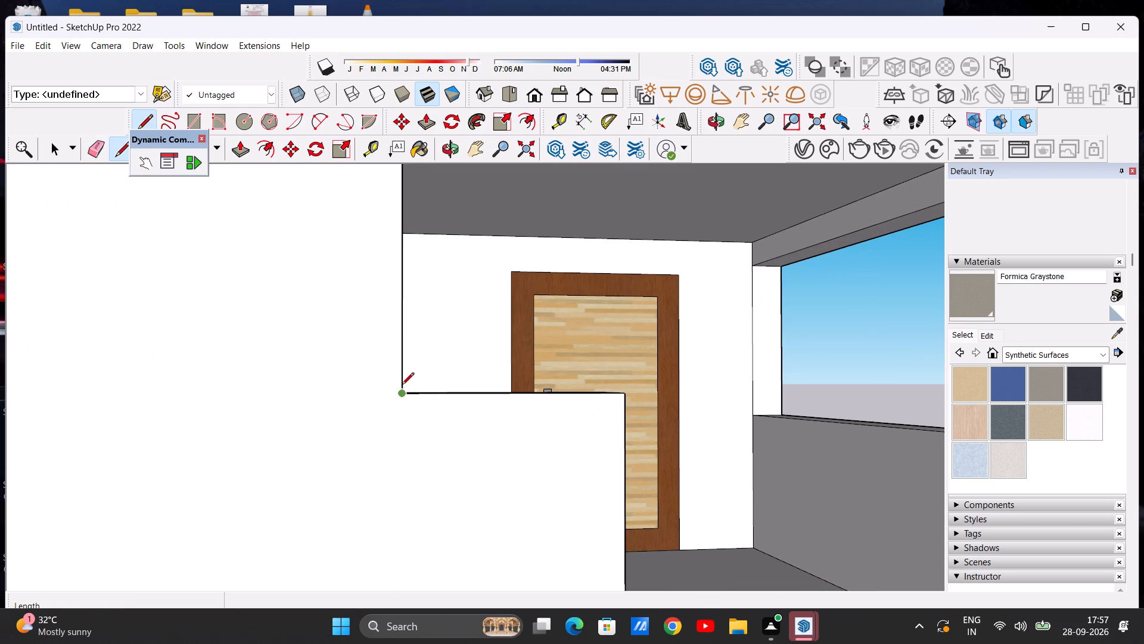
left_click(405, 397)
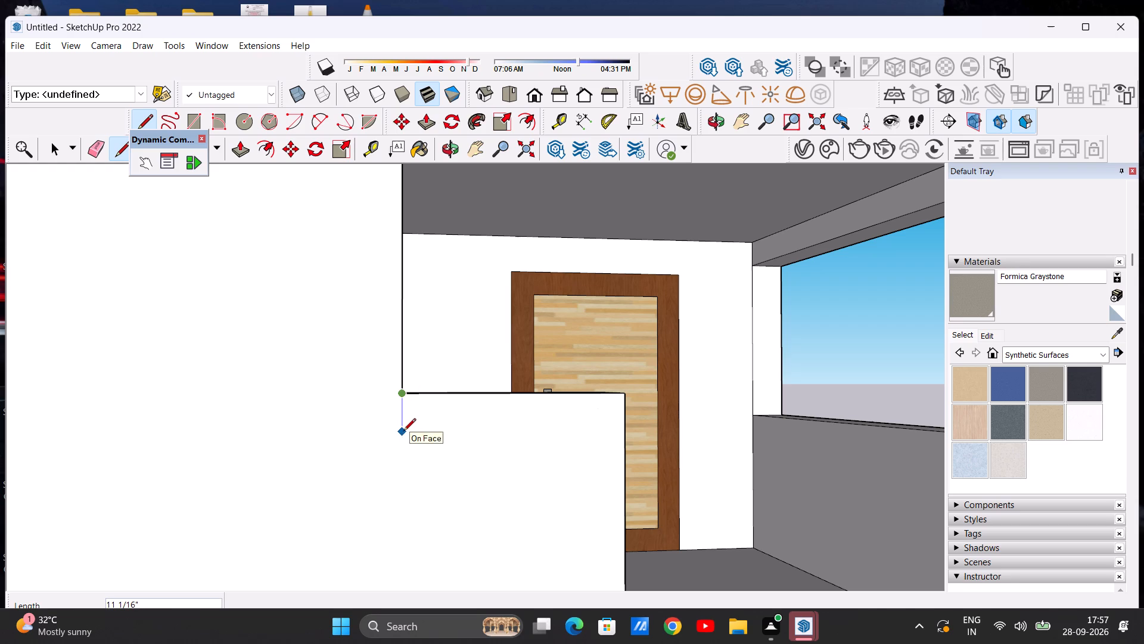
left_click(403, 422)
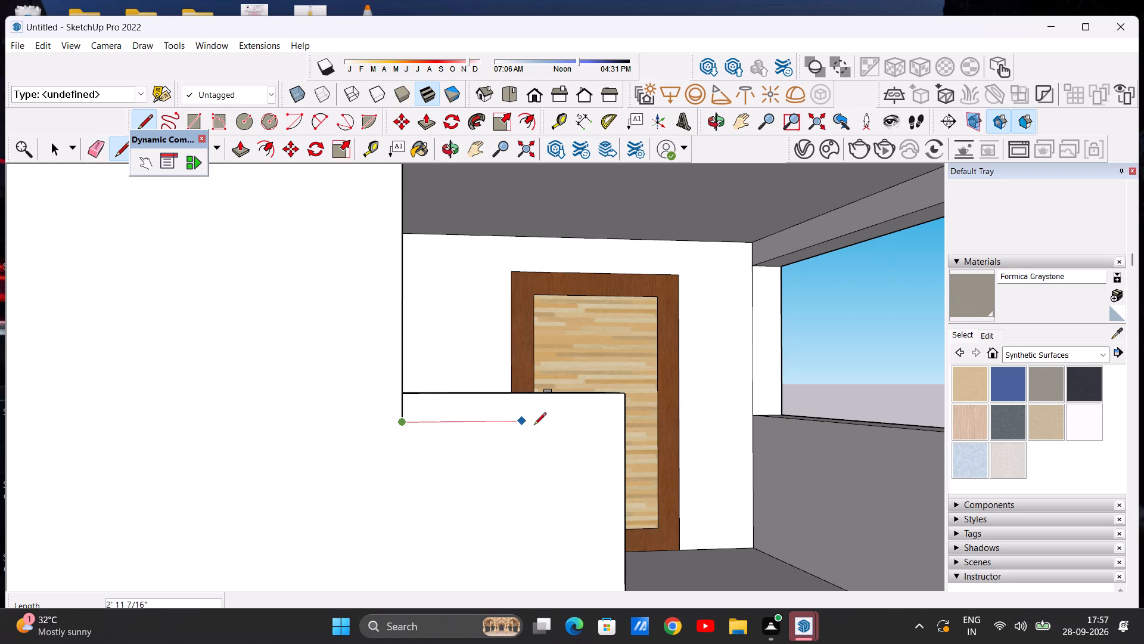
scroll(565, 400, "down", 5)
scroll(569, 392, "up", 6)
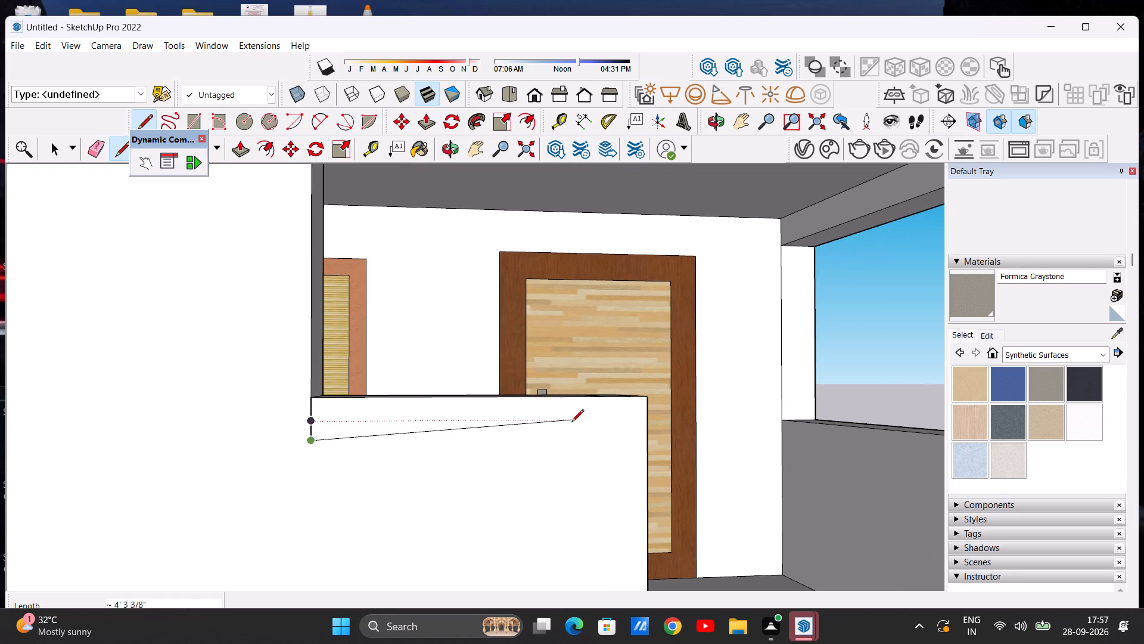
left_click_drag(582, 437, 583, 485)
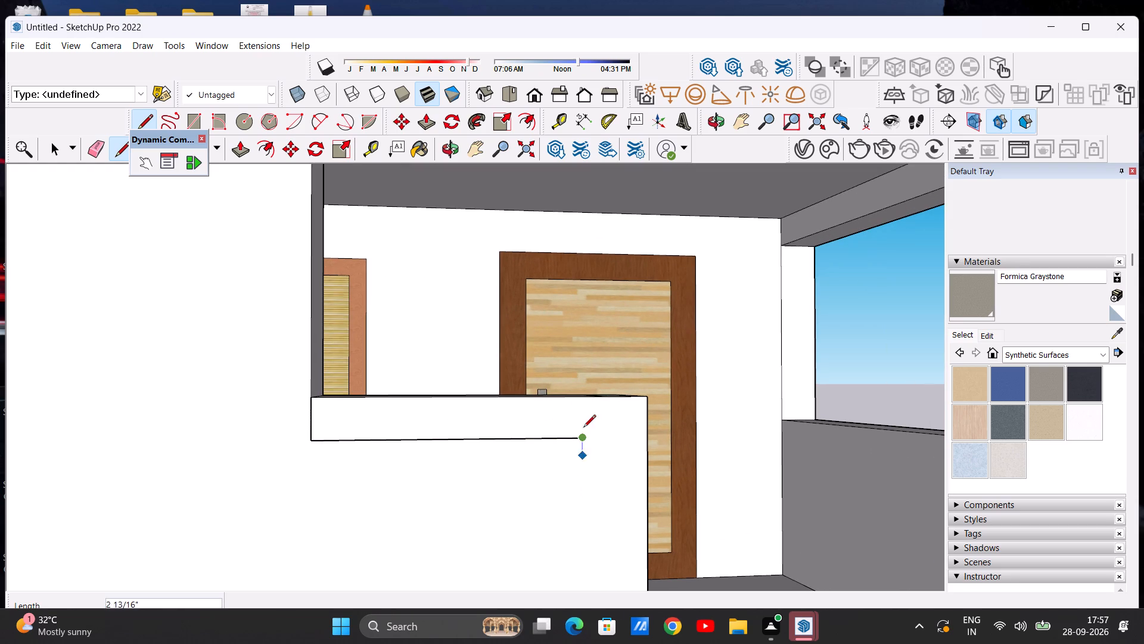
scroll(583, 418, "down", 14)
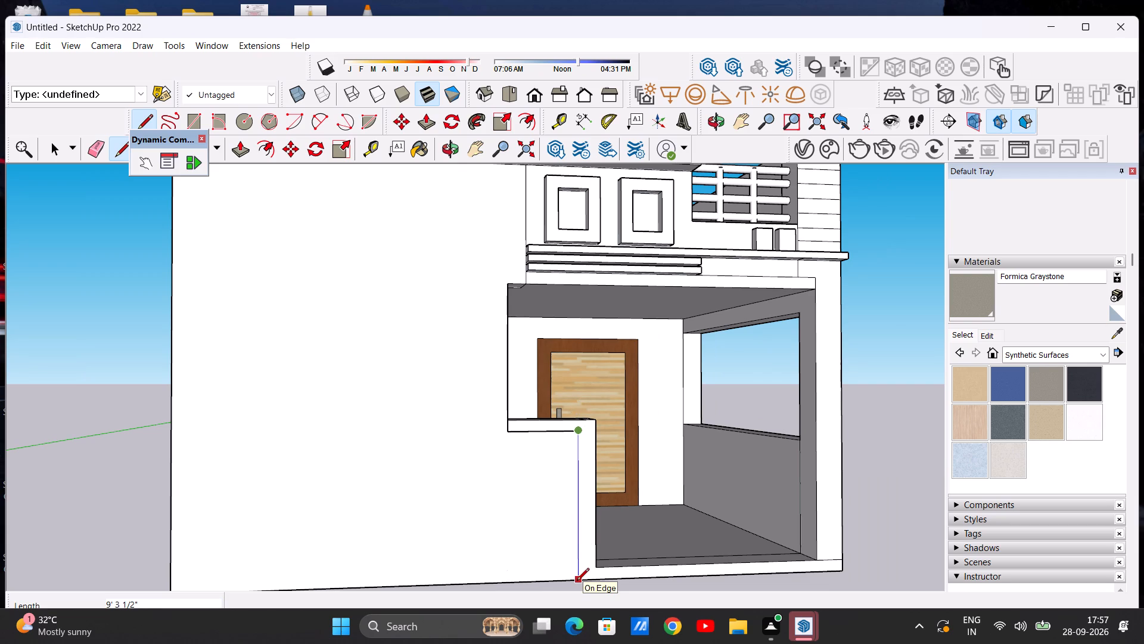
key("space")
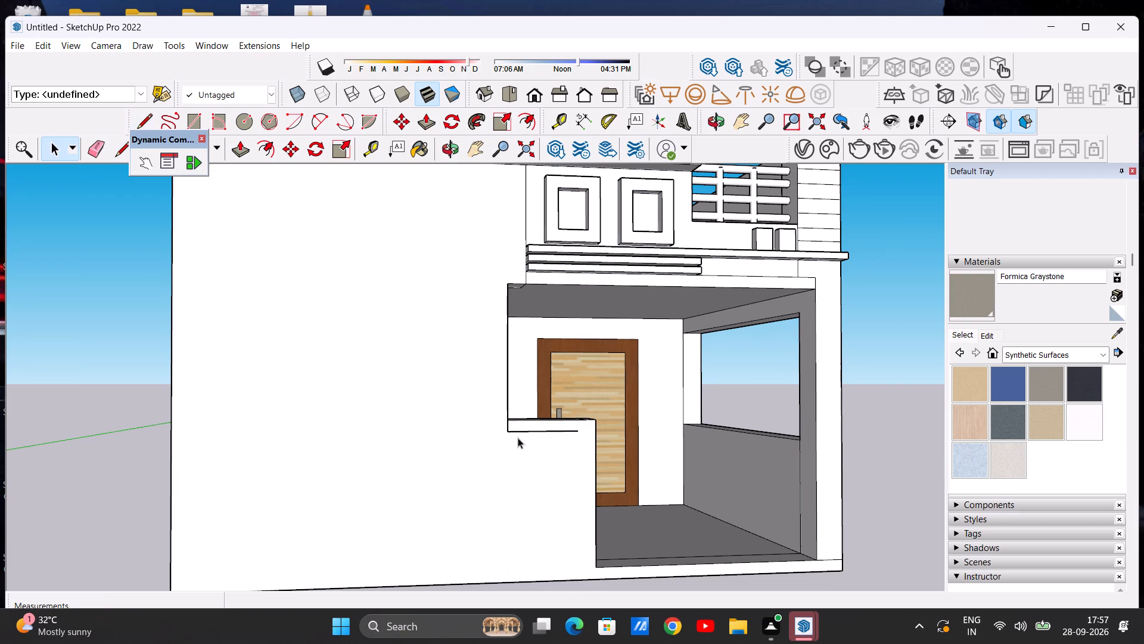
Draw a vertical line from the new horizontal line down to the base of the low wall's front face.
scroll(585, 454, "up", 5)
left_click(141, 123)
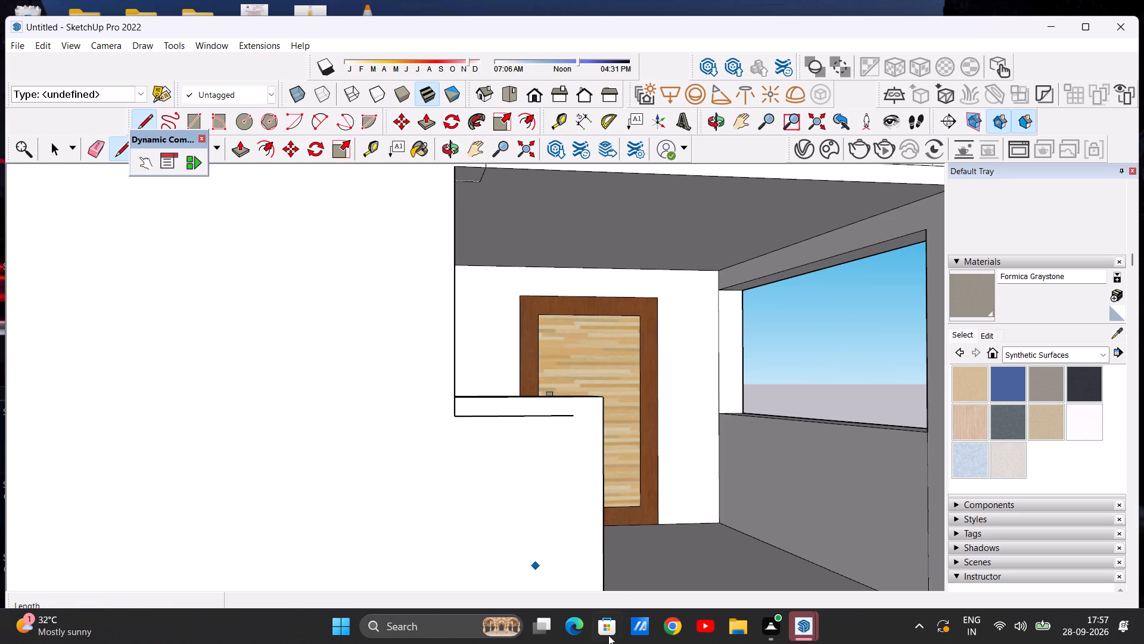
scroll(615, 608, "down", 11)
scroll(598, 494, "up", 7)
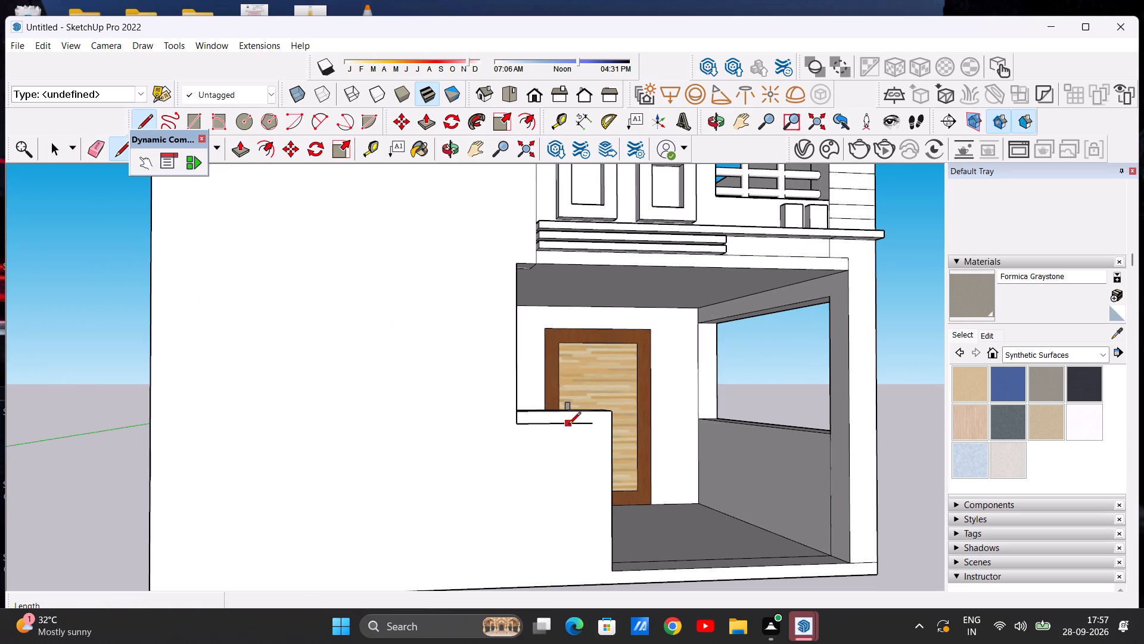
left_click(572, 425)
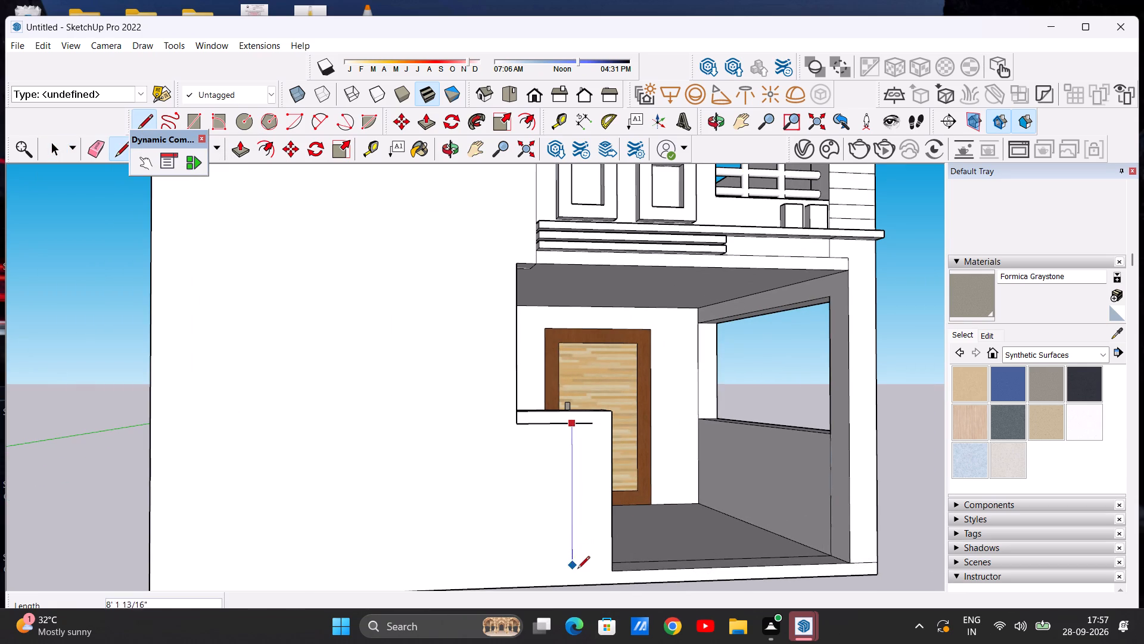
left_click(573, 586)
key("space")
Erase the short piece of the horizontal line overhanging past the vertical line on the low wall's front face.
scroll(568, 525, "down", 7)
scroll(597, 478, "up", 7)
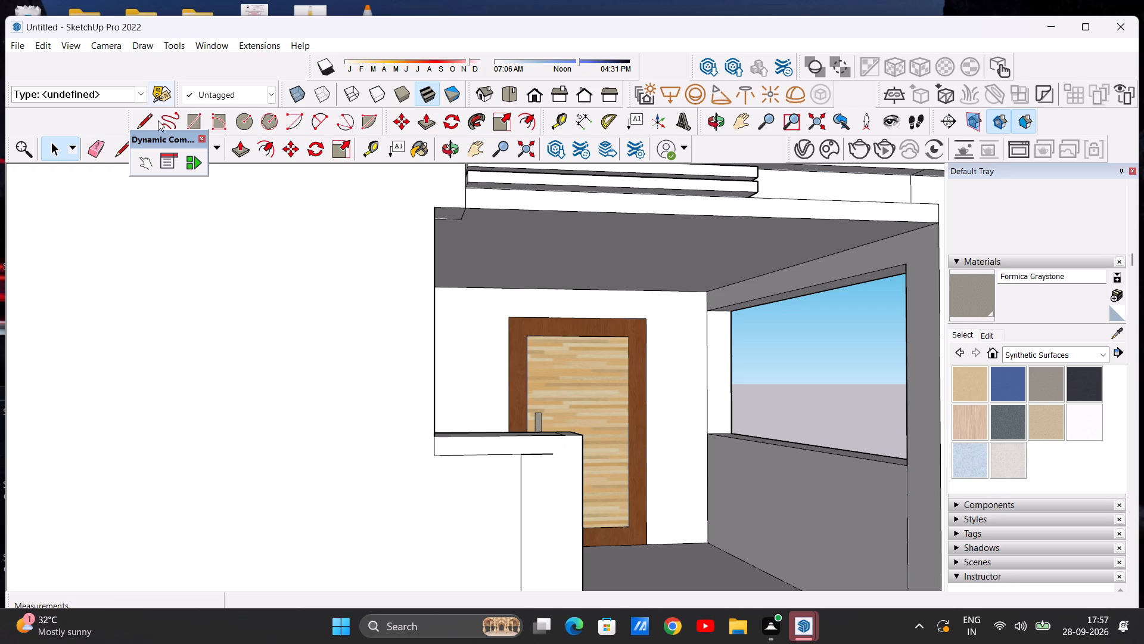
left_click(98, 145)
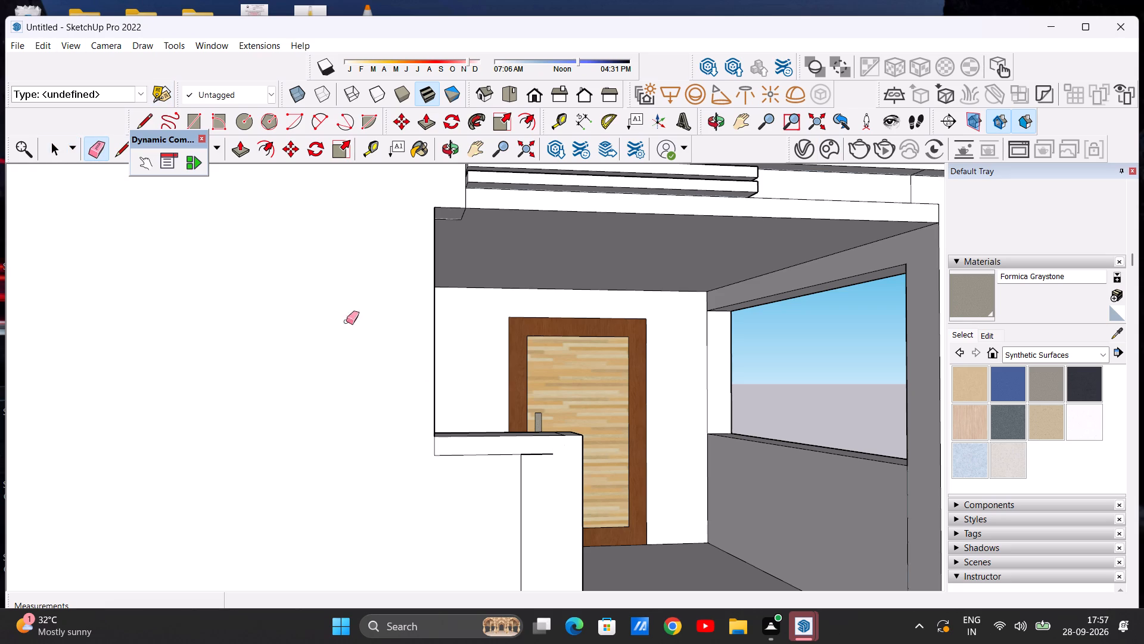
scroll(598, 518, "up", 4)
left_click_drag(472, 343, 467, 364)
scroll(500, 414, "down", 7)
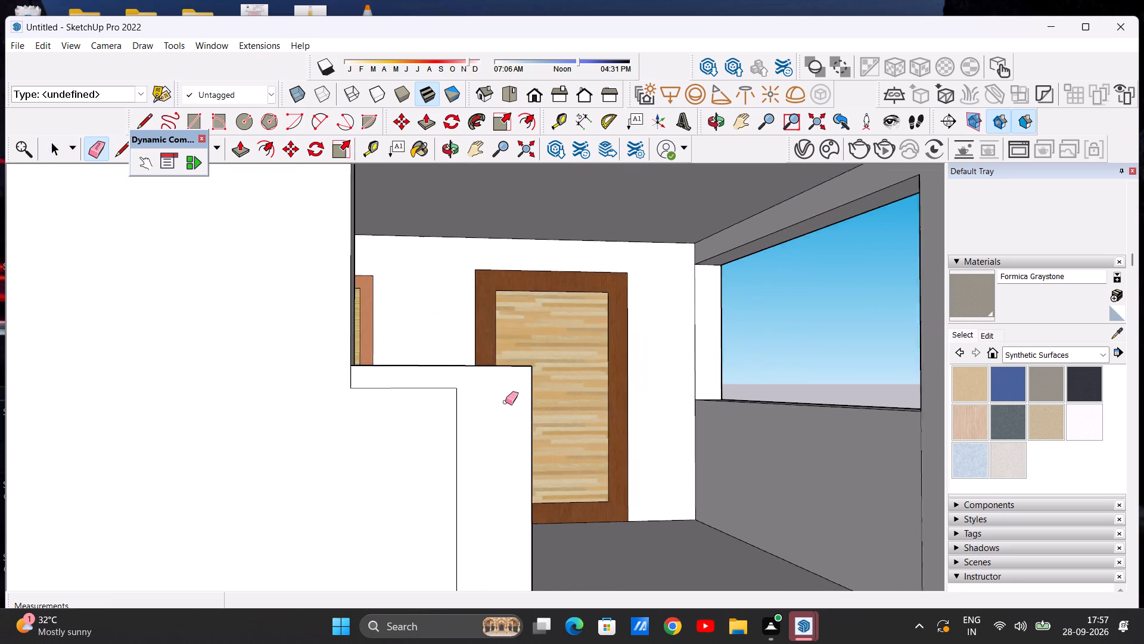
Examine the whole front facade and the low wall's new outline from an angle and in the standard front view.
scroll(505, 402, "down", 5)
key("space")
scroll(506, 349, "down", 9)
middle_click_drag(512, 402, 430, 417)
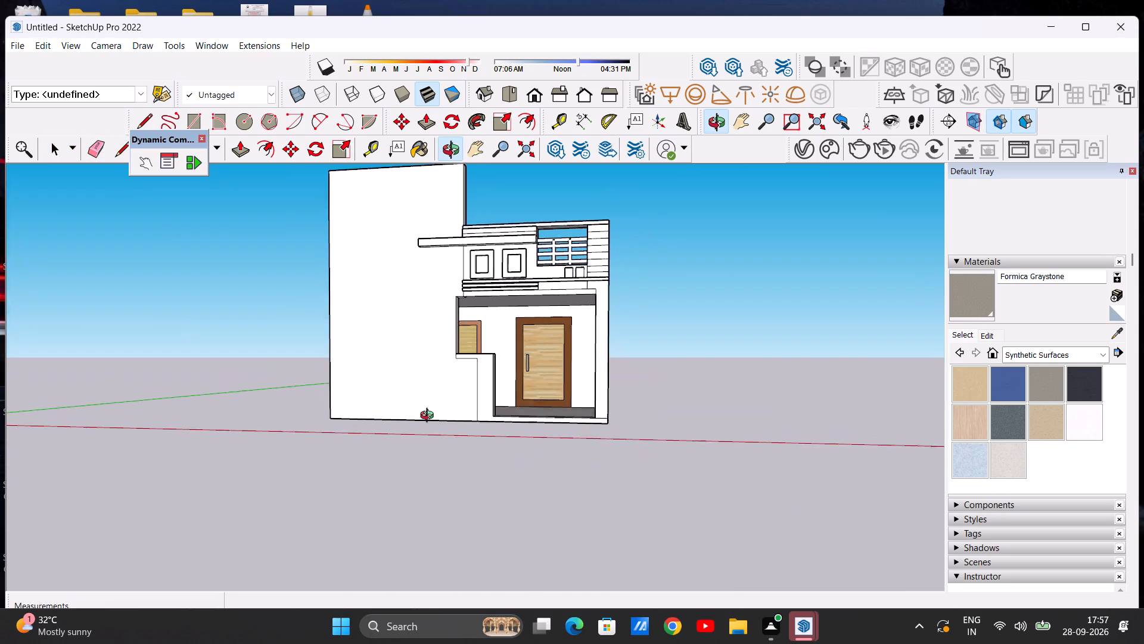
middle_click_drag(430, 417, 495, 411)
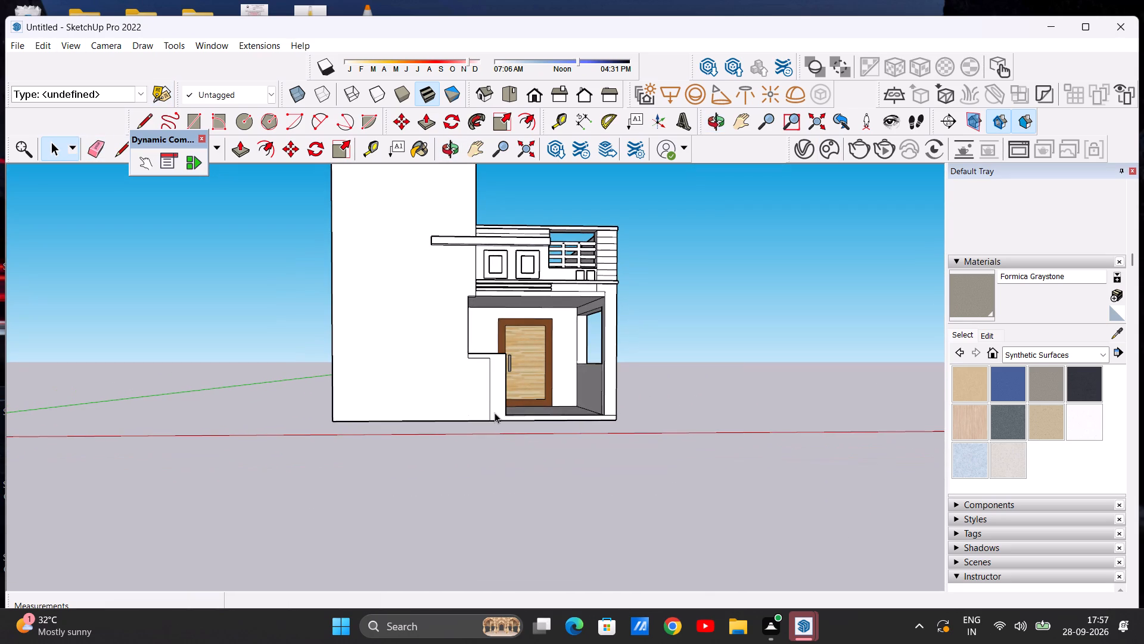
scroll(477, 382, "up", 6)
scroll(560, 366, "down", 12)
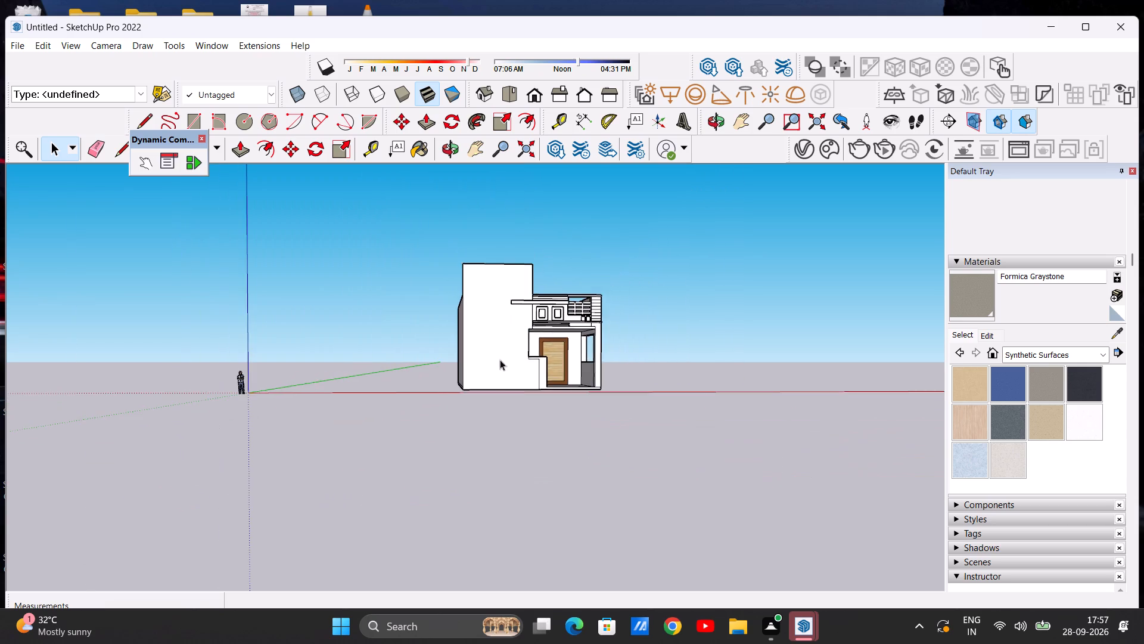
scroll(565, 269, "up", 6)
scroll(471, 359, "up", 2)
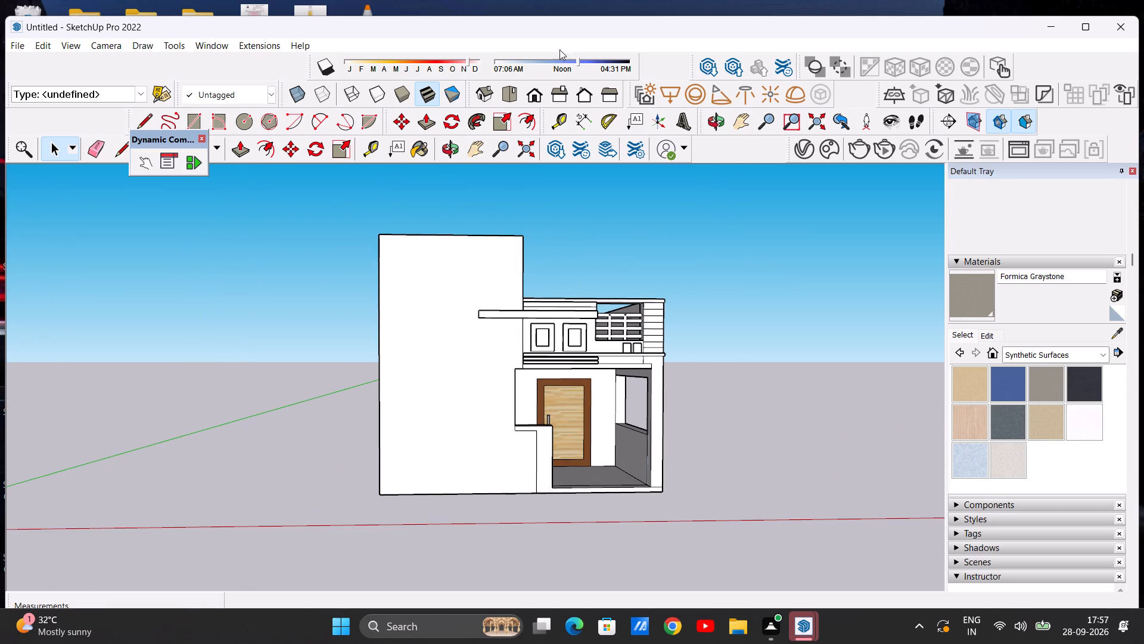
left_click(534, 96)
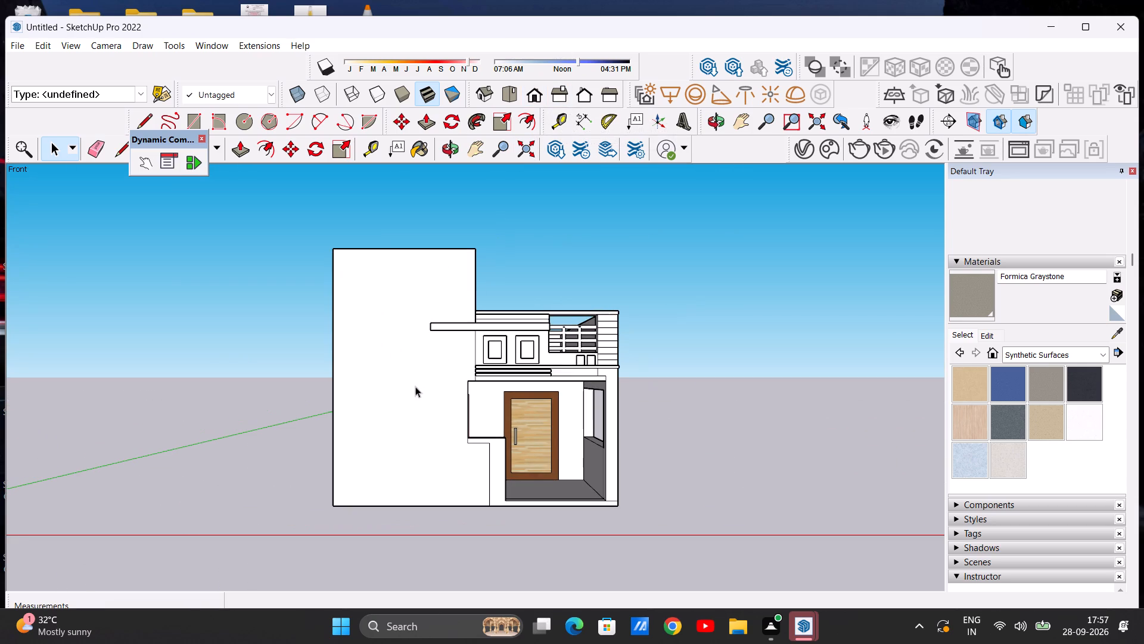
scroll(430, 382, "up", 2)
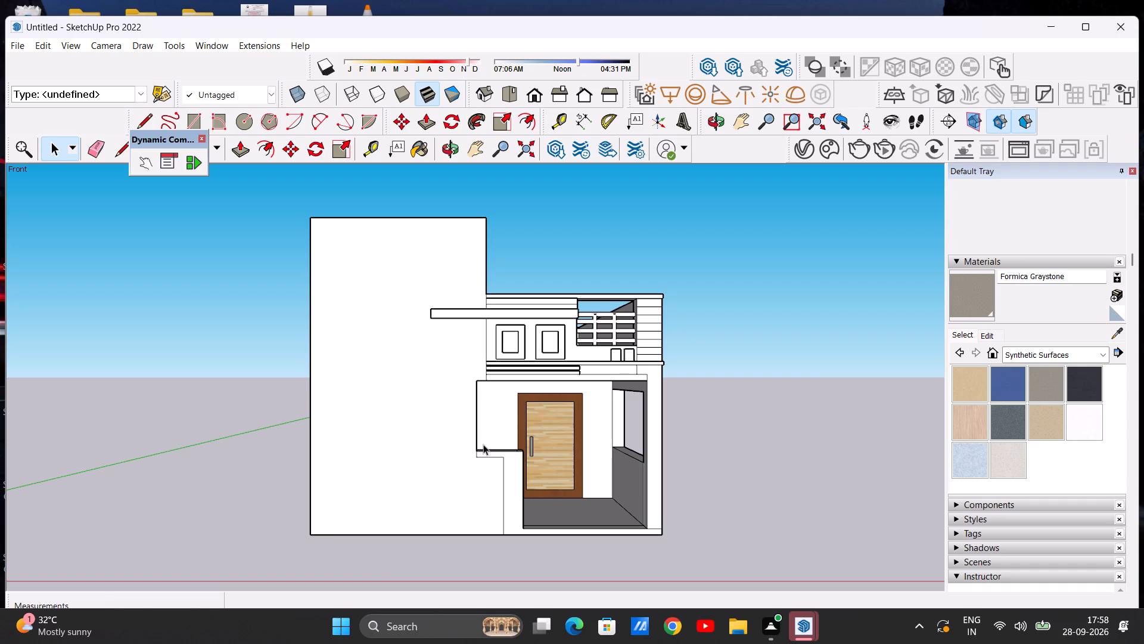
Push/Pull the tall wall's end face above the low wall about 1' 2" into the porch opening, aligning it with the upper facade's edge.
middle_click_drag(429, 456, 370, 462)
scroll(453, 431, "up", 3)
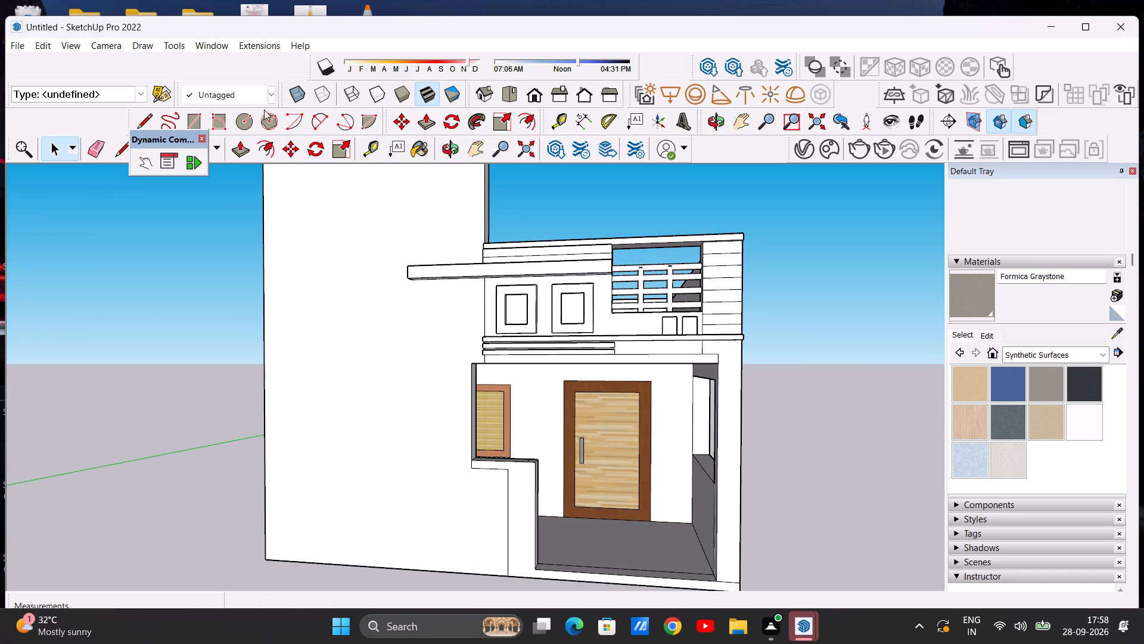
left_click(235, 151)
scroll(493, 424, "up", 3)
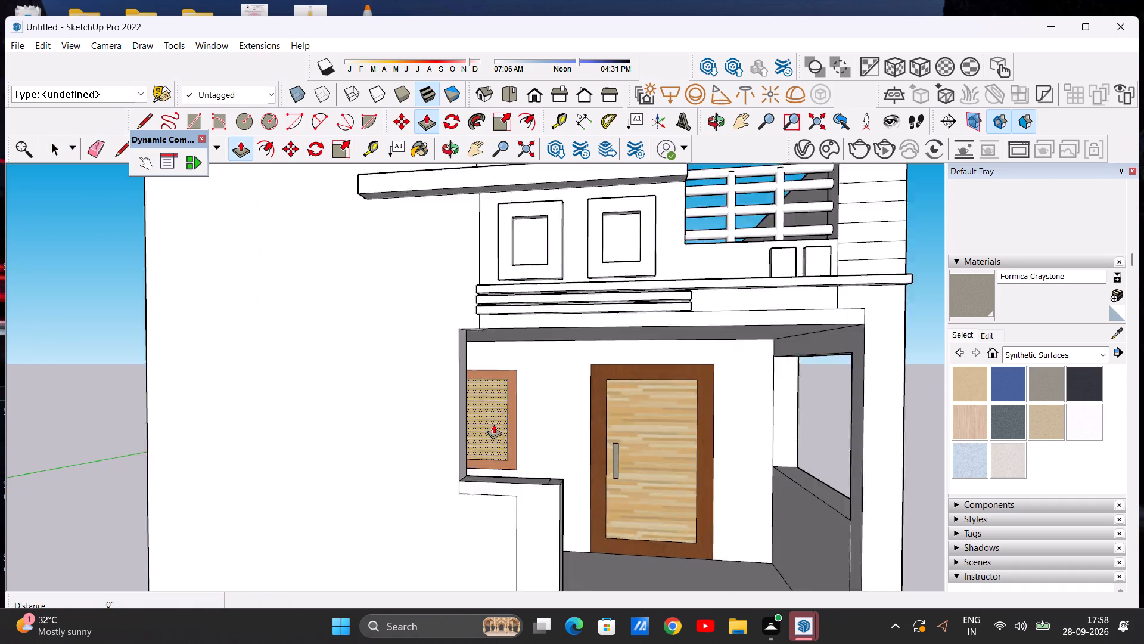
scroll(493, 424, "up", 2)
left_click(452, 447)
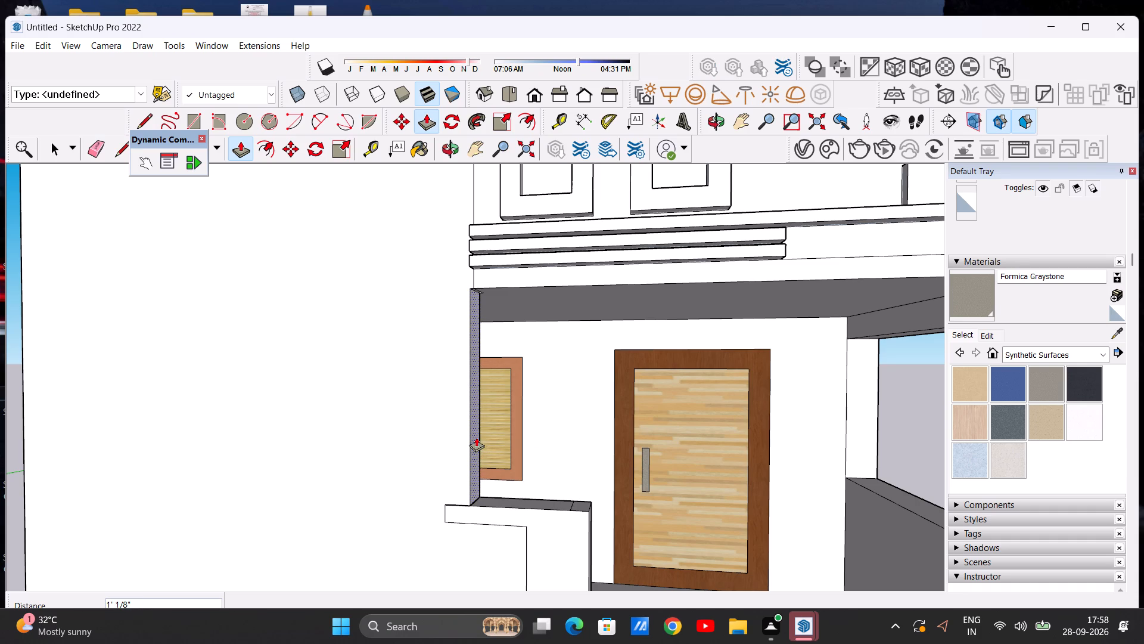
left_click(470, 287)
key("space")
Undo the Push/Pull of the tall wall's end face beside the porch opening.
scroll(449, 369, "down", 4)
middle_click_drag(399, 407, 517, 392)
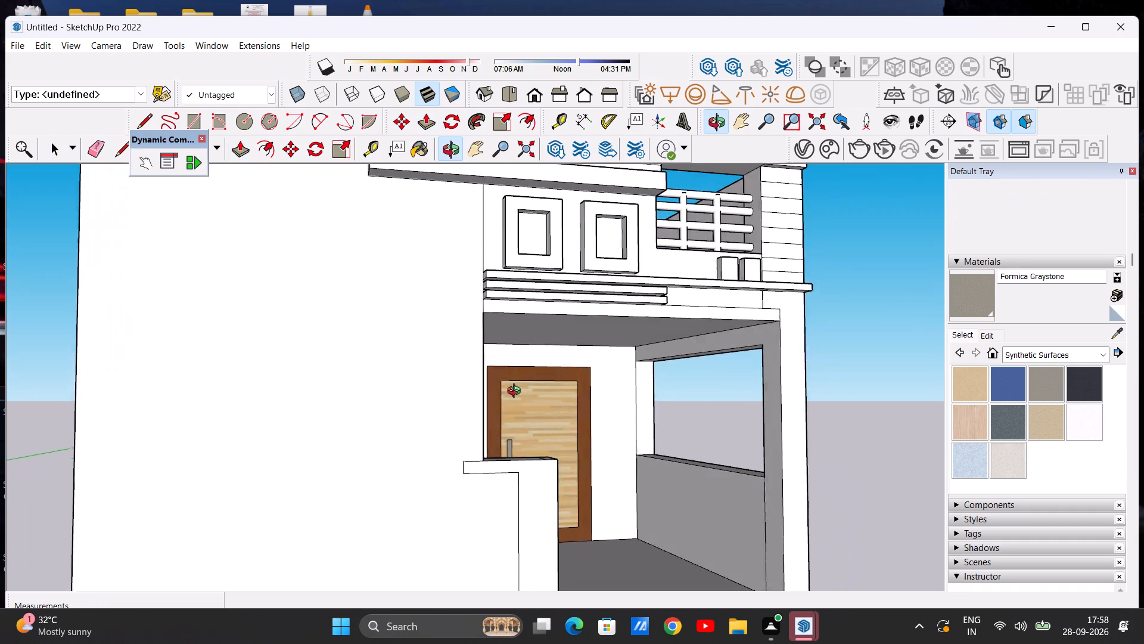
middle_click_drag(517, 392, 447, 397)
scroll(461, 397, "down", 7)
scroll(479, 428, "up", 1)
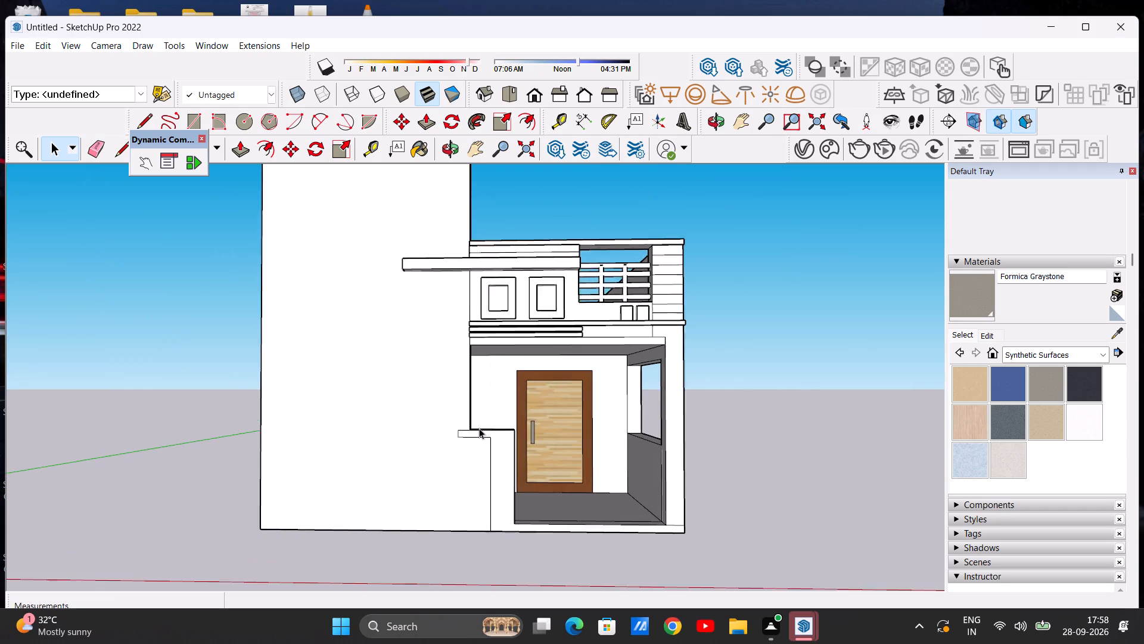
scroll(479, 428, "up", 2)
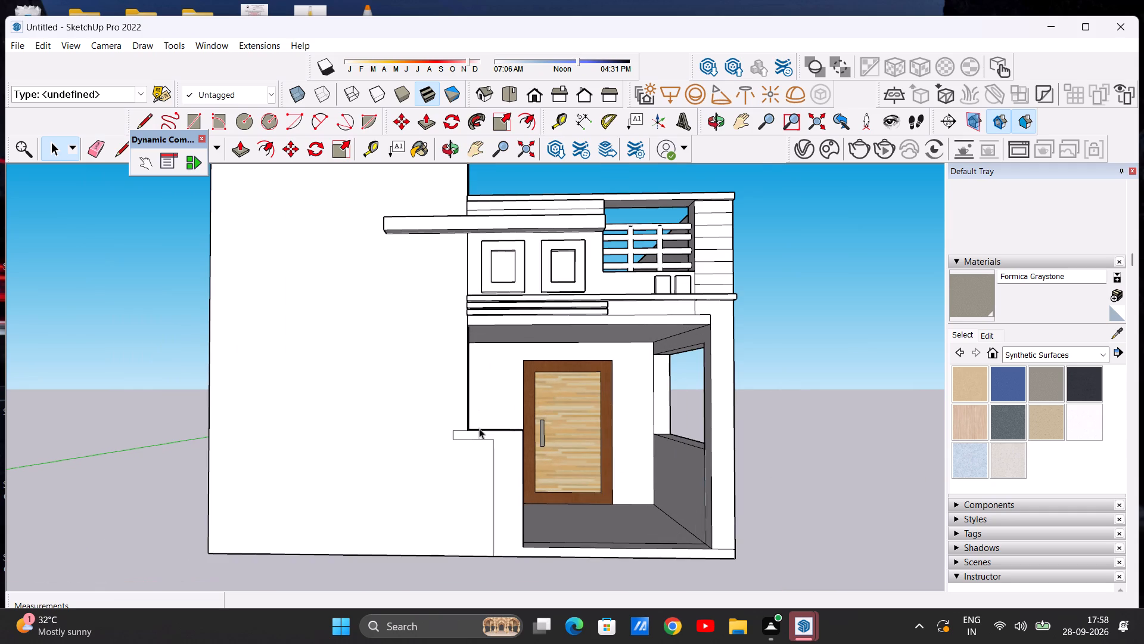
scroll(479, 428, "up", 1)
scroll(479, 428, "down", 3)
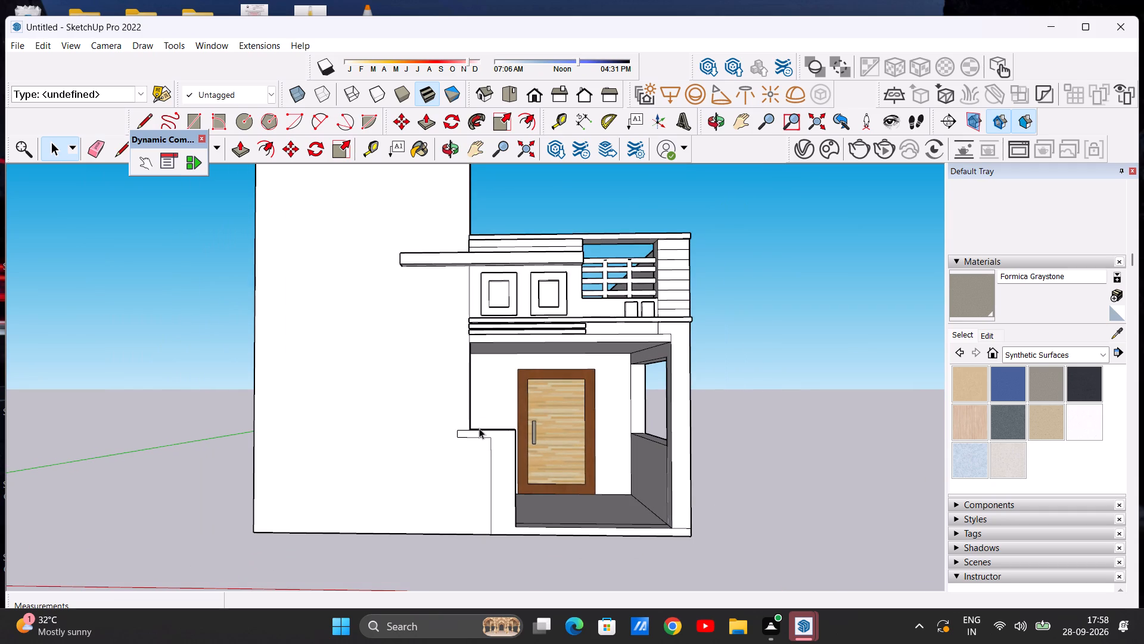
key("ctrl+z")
Examine the front facade and low wall in the standard front view and from above.
scroll(479, 428, "down", 5)
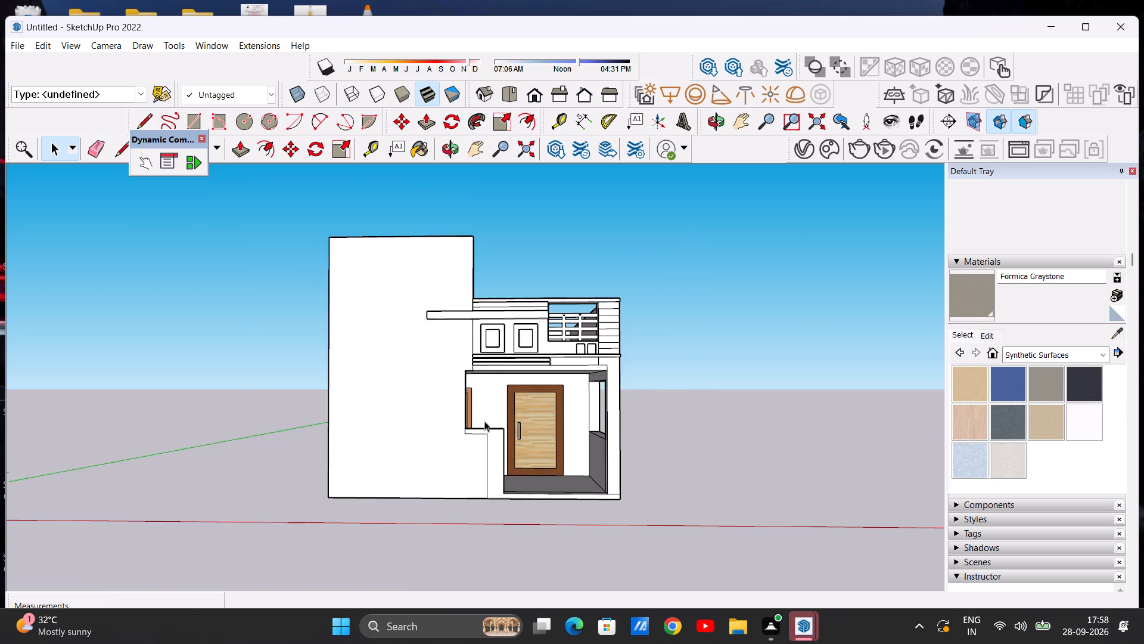
scroll(431, 452, "up", 3)
middle_click_drag(433, 454, 422, 499)
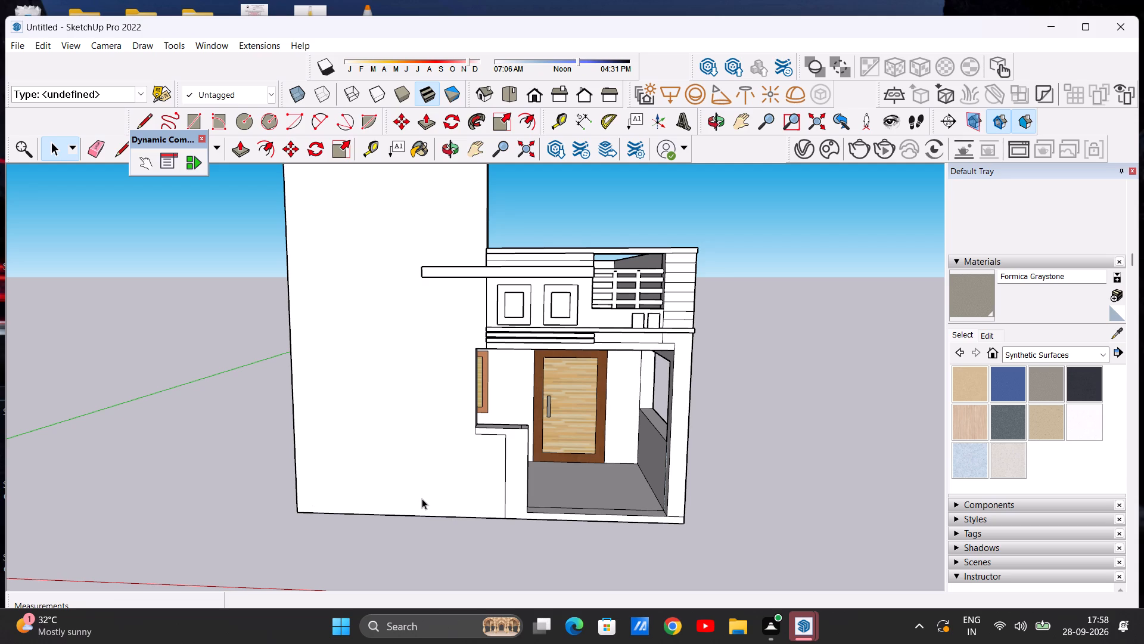
scroll(422, 499, "down", 5)
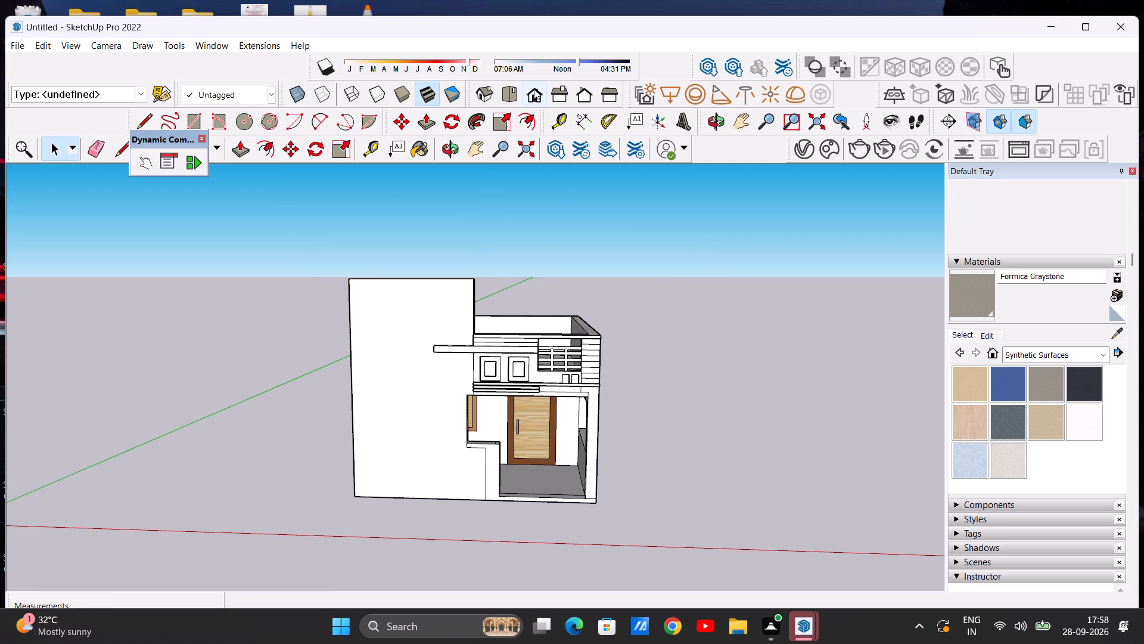
left_click(534, 89)
scroll(282, 430, "up", 3)
scroll(599, 451, "up", 4)
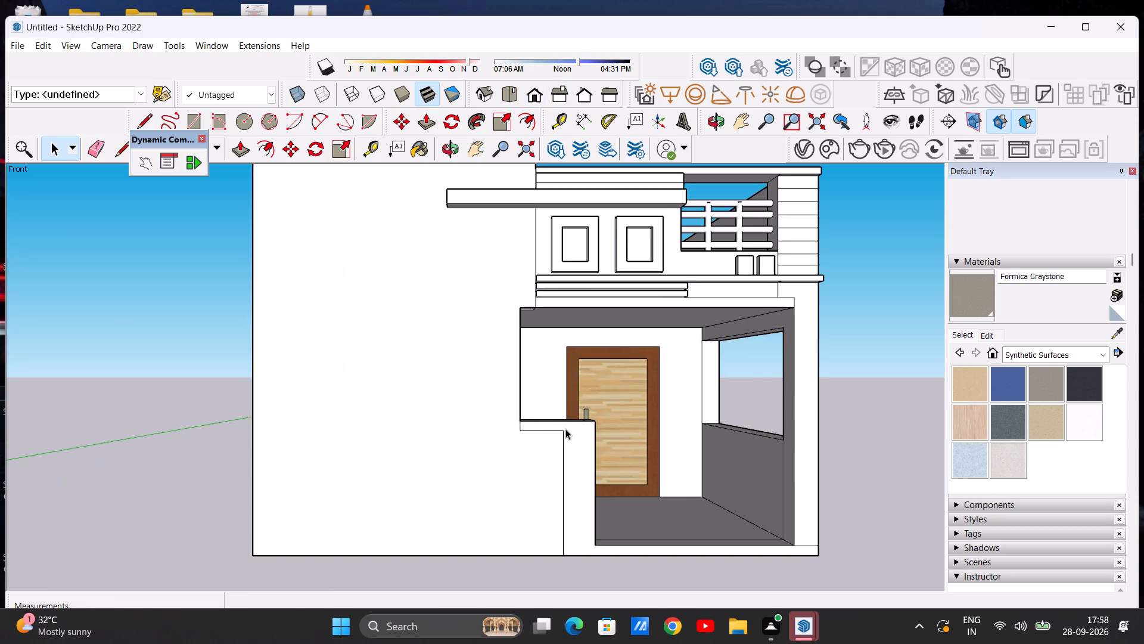
scroll(539, 414, "down", 5)
scroll(535, 283, "up", 2)
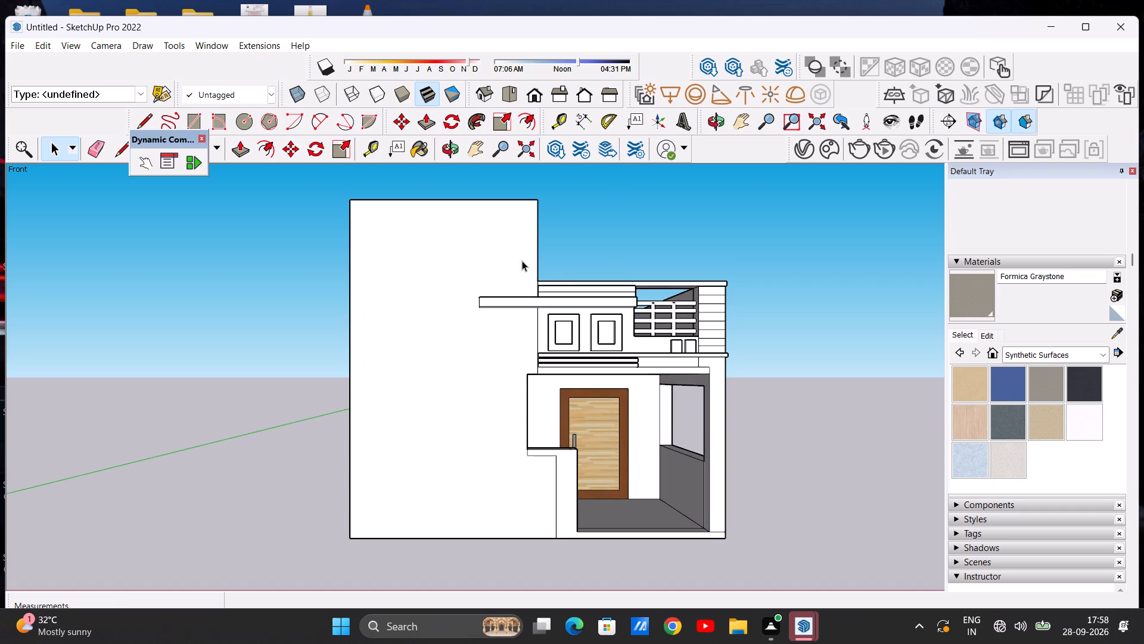
middle_click_drag(506, 253, 503, 353)
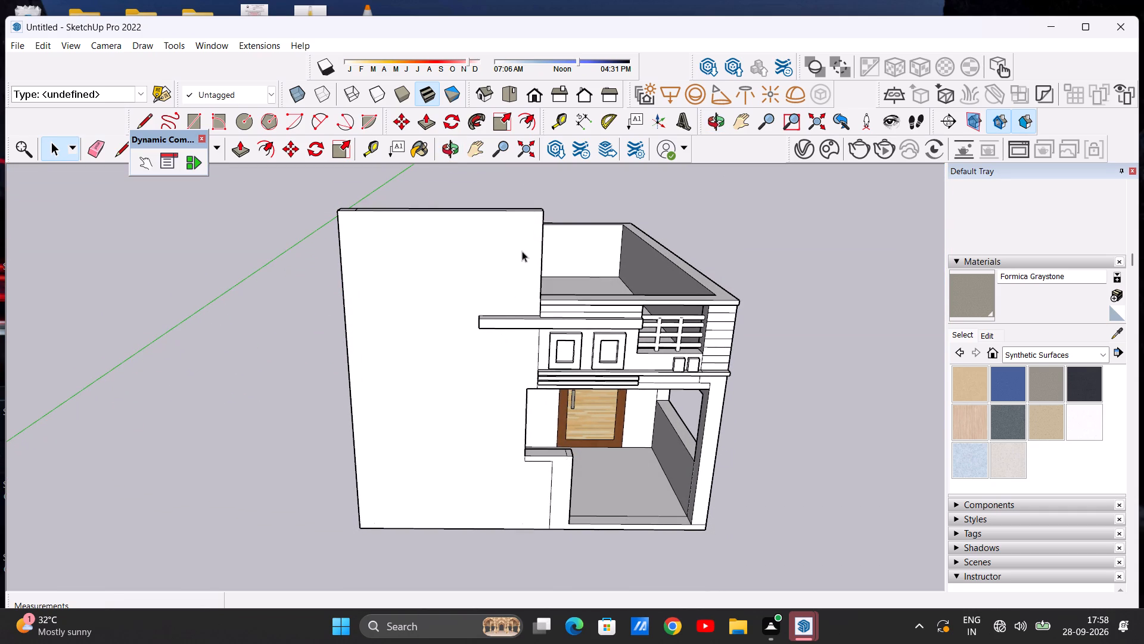
Erase the short seam line crossing the top face of the tall front wall near its outer corner.
middle_click_drag(516, 246, 528, 294)
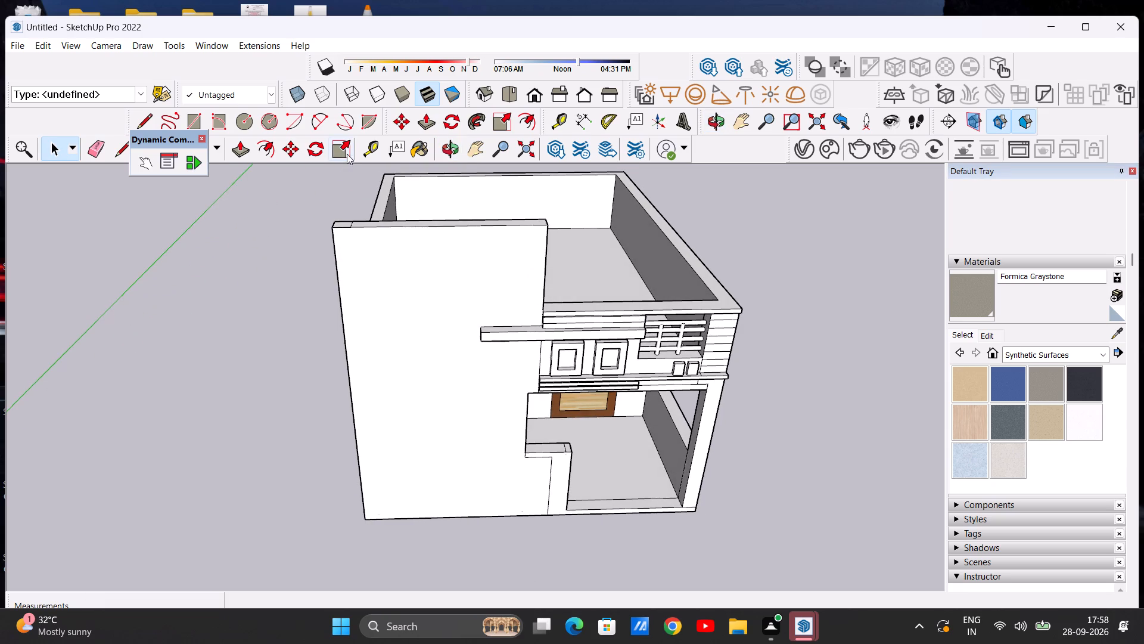
left_click(118, 148)
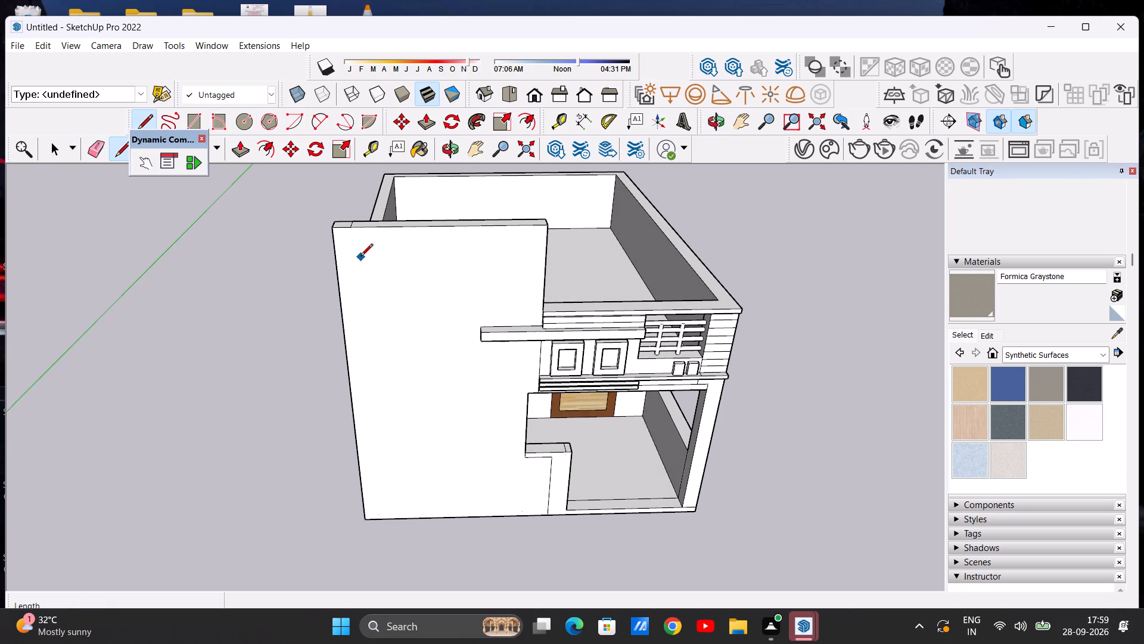
middle_click_drag(361, 259, 369, 337)
scroll(349, 247, "up", 6)
left_click(94, 150)
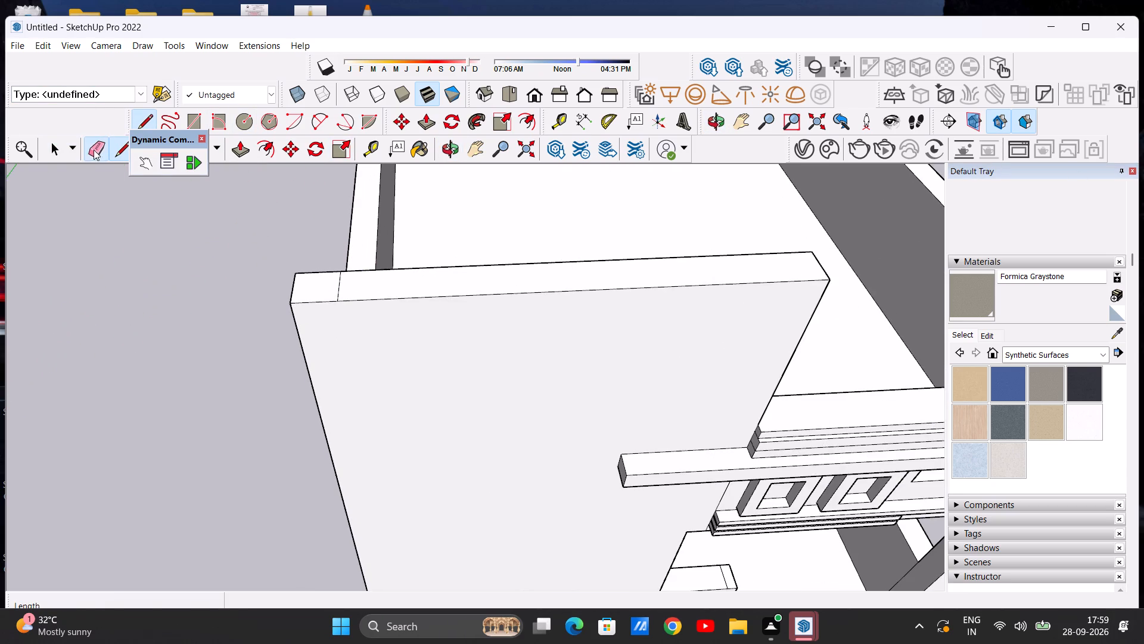
scroll(343, 227, "up", 6)
scroll(352, 236, "down", 7)
scroll(352, 283, "up", 2)
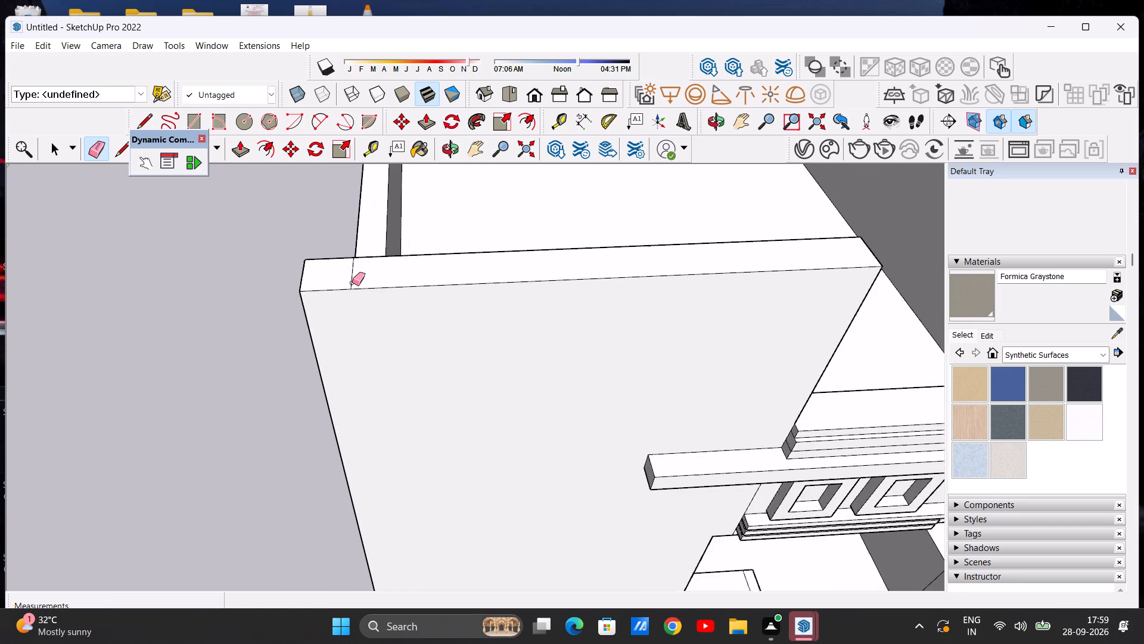
scroll(352, 283, "up", 2)
left_click_drag(347, 275, 366, 271)
scroll(355, 266, "down", 14)
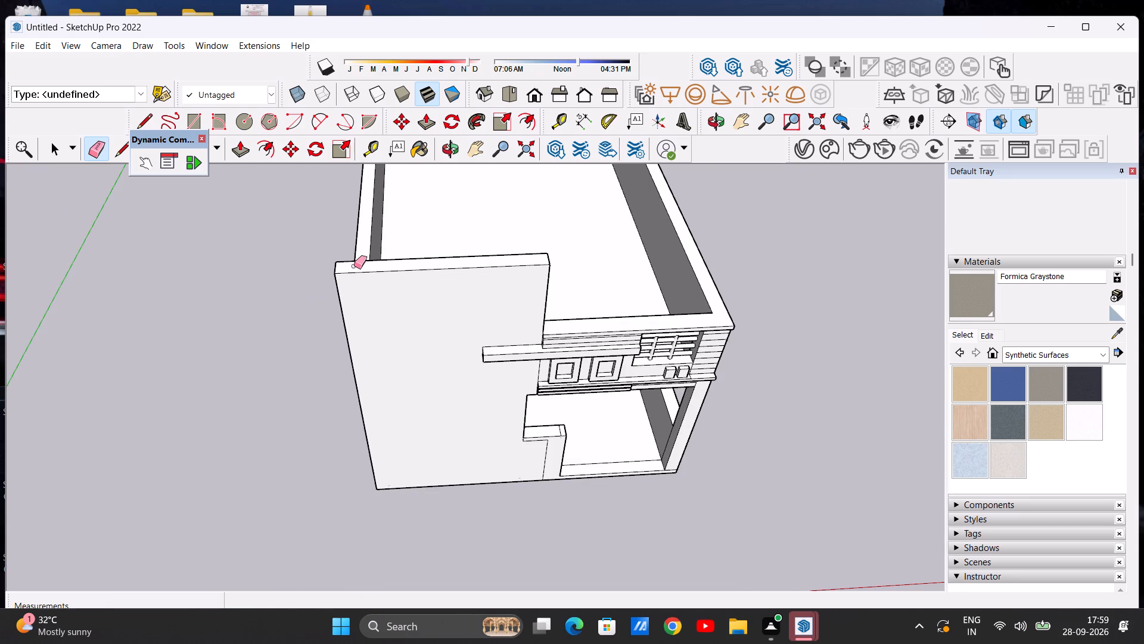
Push/Pull the tall front wall's top face down about 2' 9" to lower the wall.
left_click(237, 147)
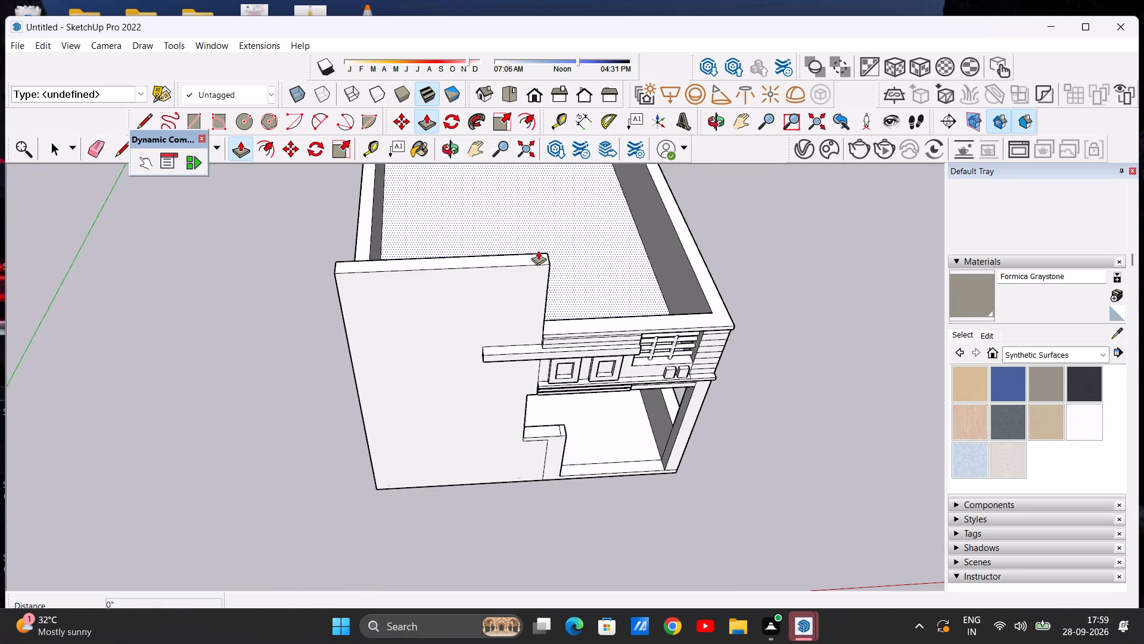
left_click(538, 254)
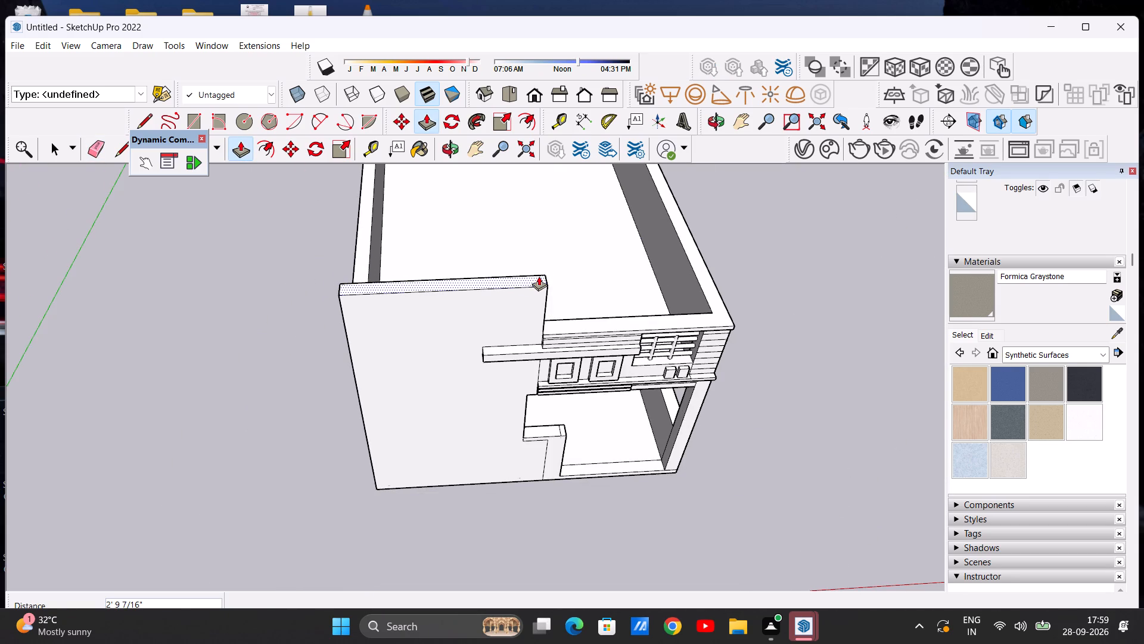
left_click(539, 276)
key("space")
Examine the lowered tall wall against the rest of the facade from above and from the front.
middle_click_drag(531, 369, 524, 259)
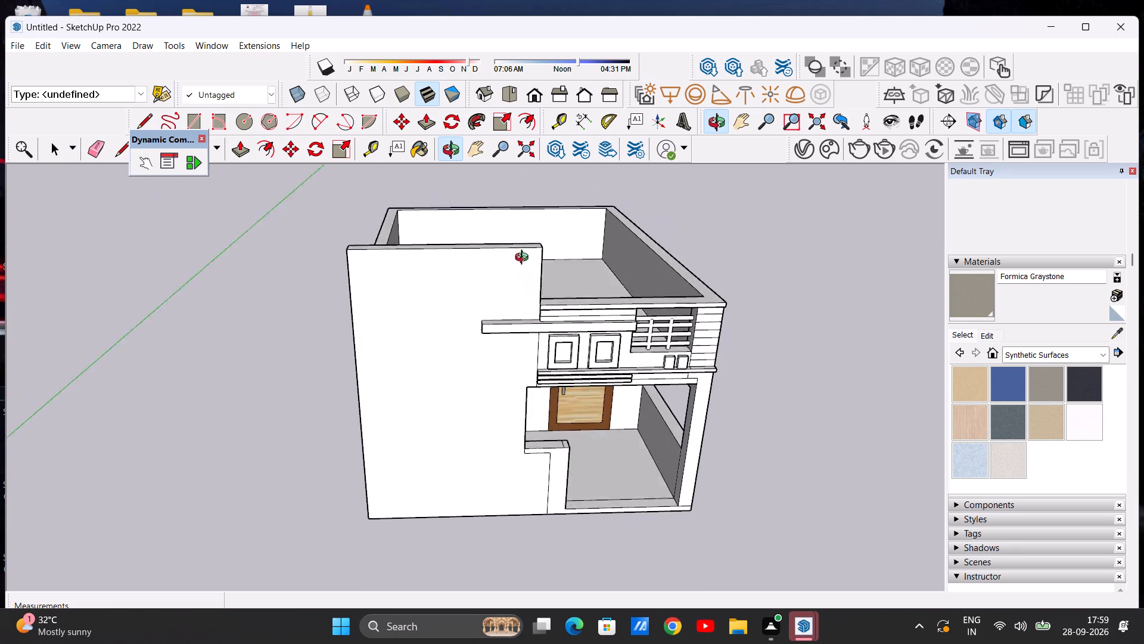
middle_click_drag(524, 259, 518, 239)
scroll(517, 238, "down", 5)
scroll(508, 280, "up", 2)
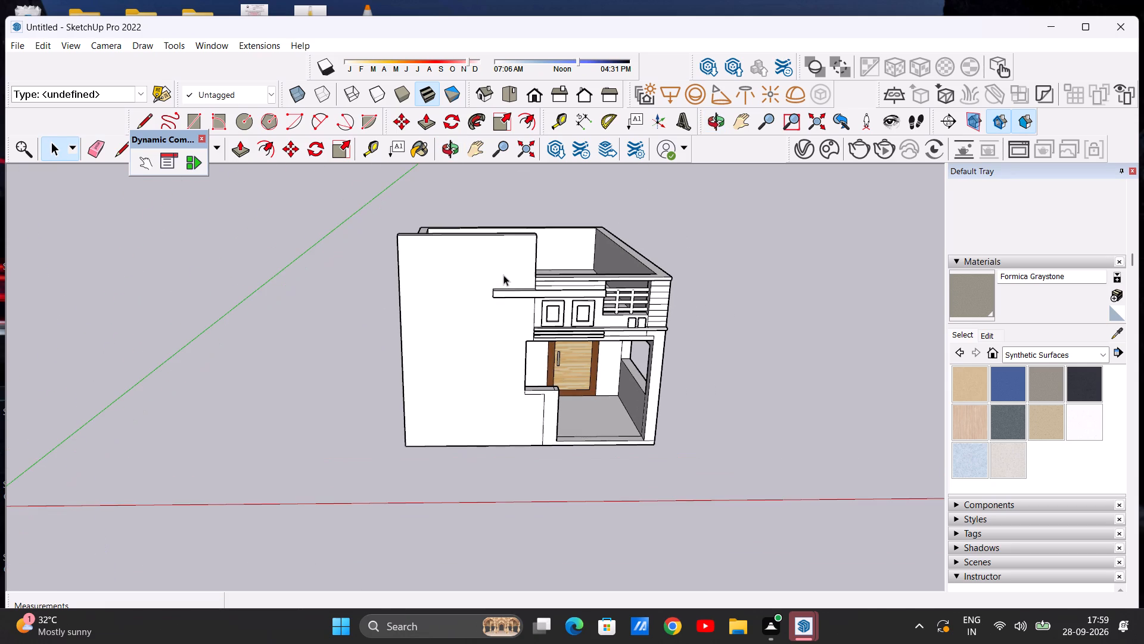
scroll(503, 275, "down", 1)
scroll(493, 361, "up", 3)
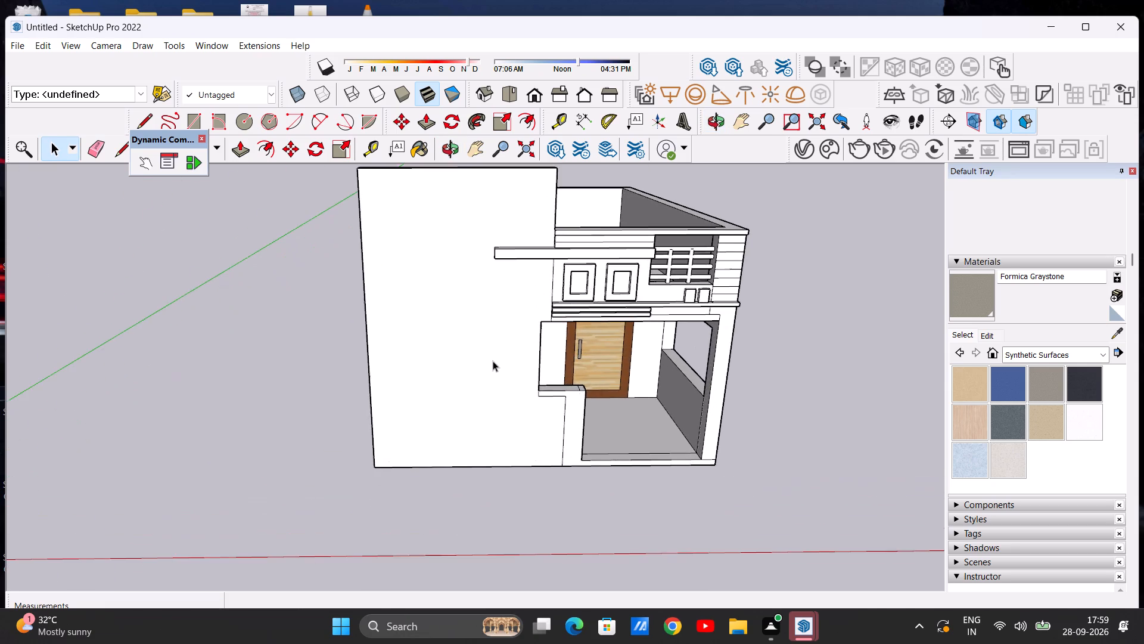
scroll(493, 361, "up", 1)
middle_click_drag(487, 402, 479, 345)
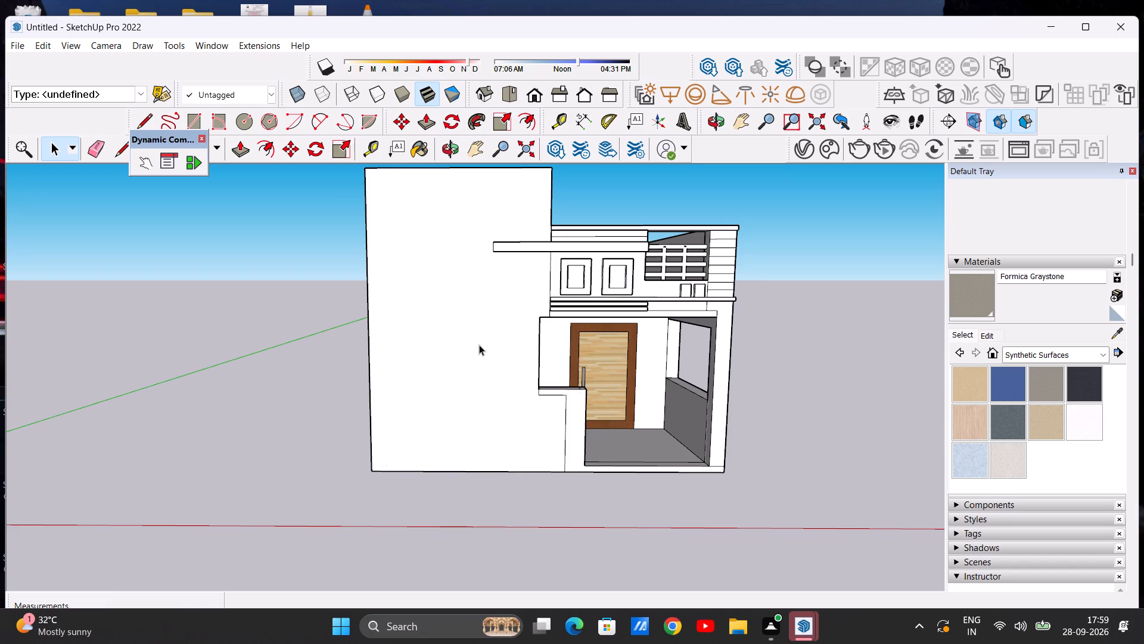
scroll(461, 320, "down", 3)
scroll(505, 365, "up", 1)
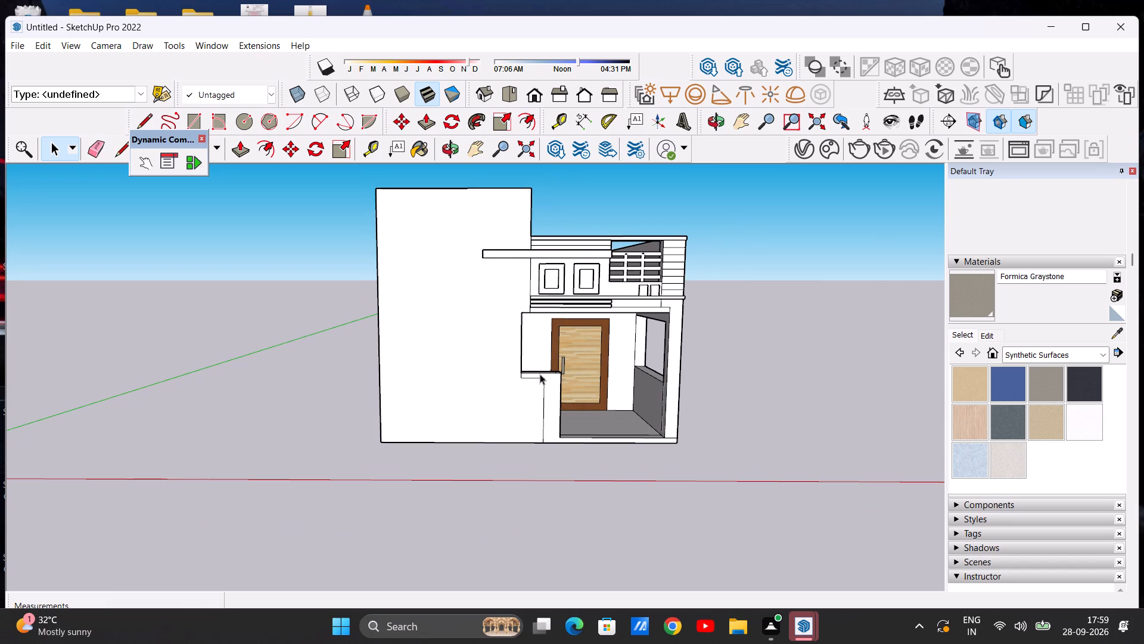
scroll(541, 374, "down", 2)
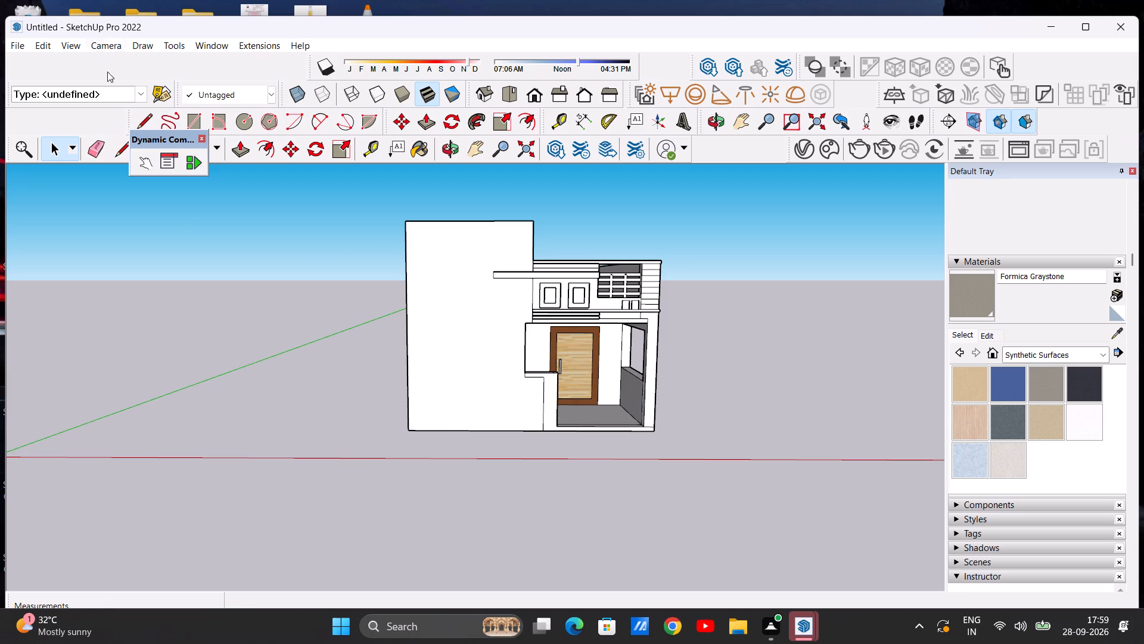
Draw a horizontal rectangle about 8' 9" by 2' low on the tall wall's front face, near its outer corner.
left_click(200, 119)
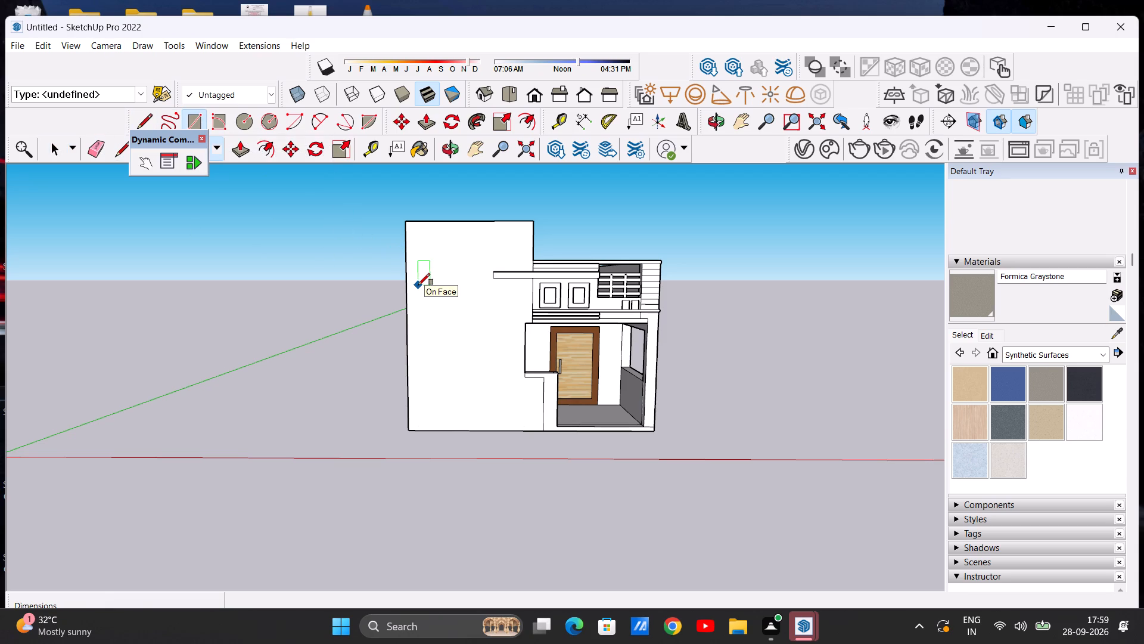
scroll(418, 285, "down", 3)
scroll(427, 369, "up", 7)
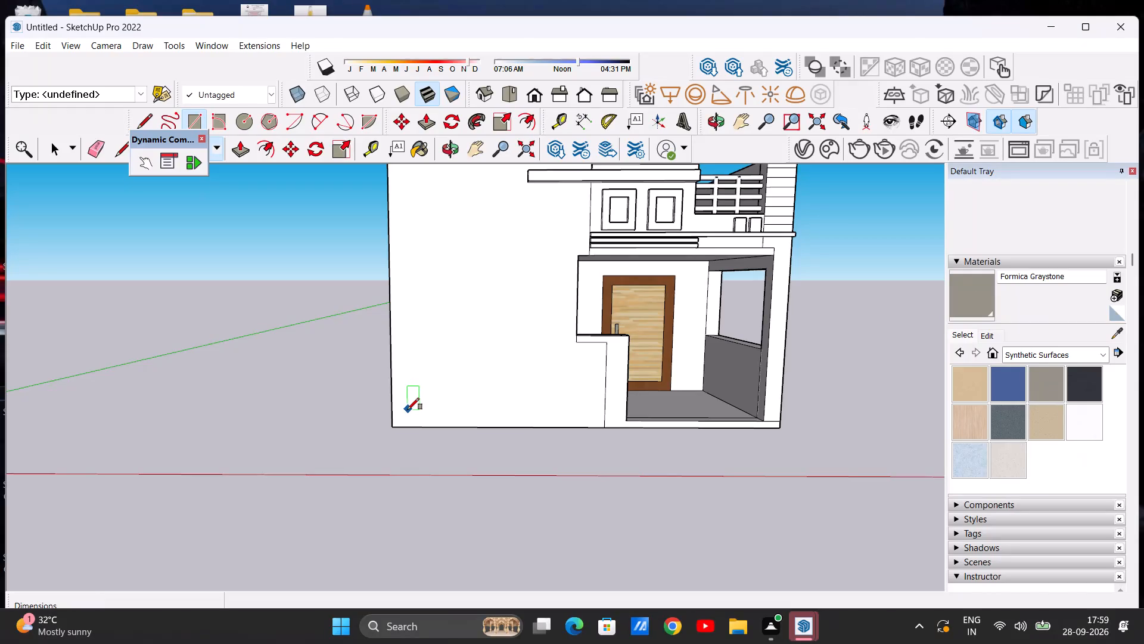
left_click(414, 410)
left_click(421, 383)
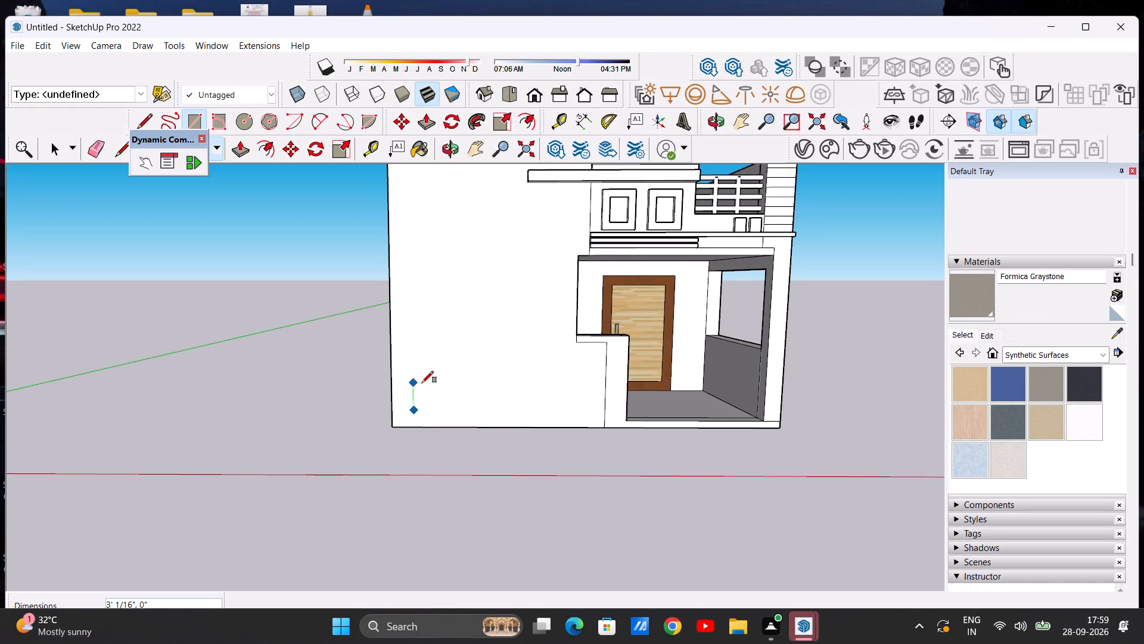
left_click(491, 392)
key("space")
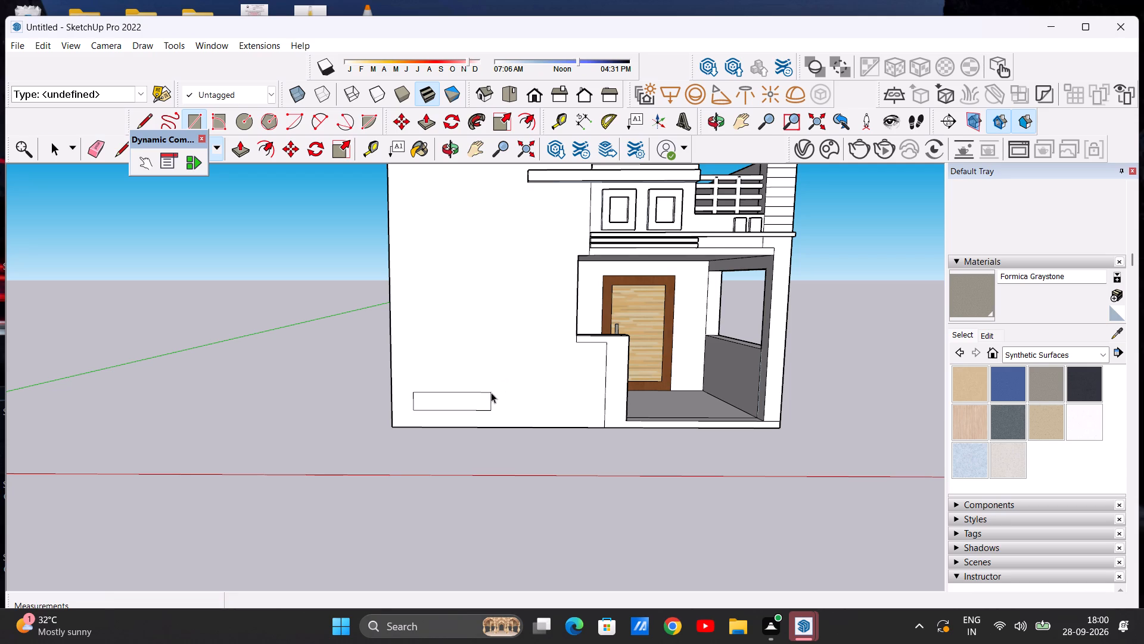
Draw a circle with a radius of about 3' 9" on the tall wall's face, between the small rectangle and the porch.
scroll(455, 384, "down", 3)
scroll(518, 359, "up", 3)
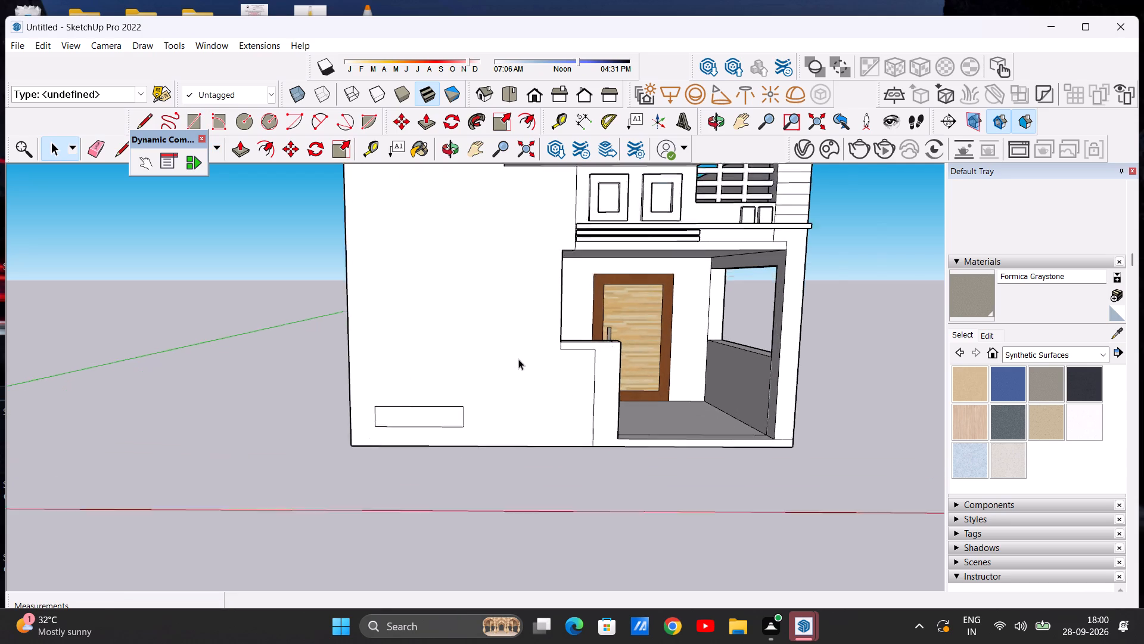
scroll(518, 359, "up", 3)
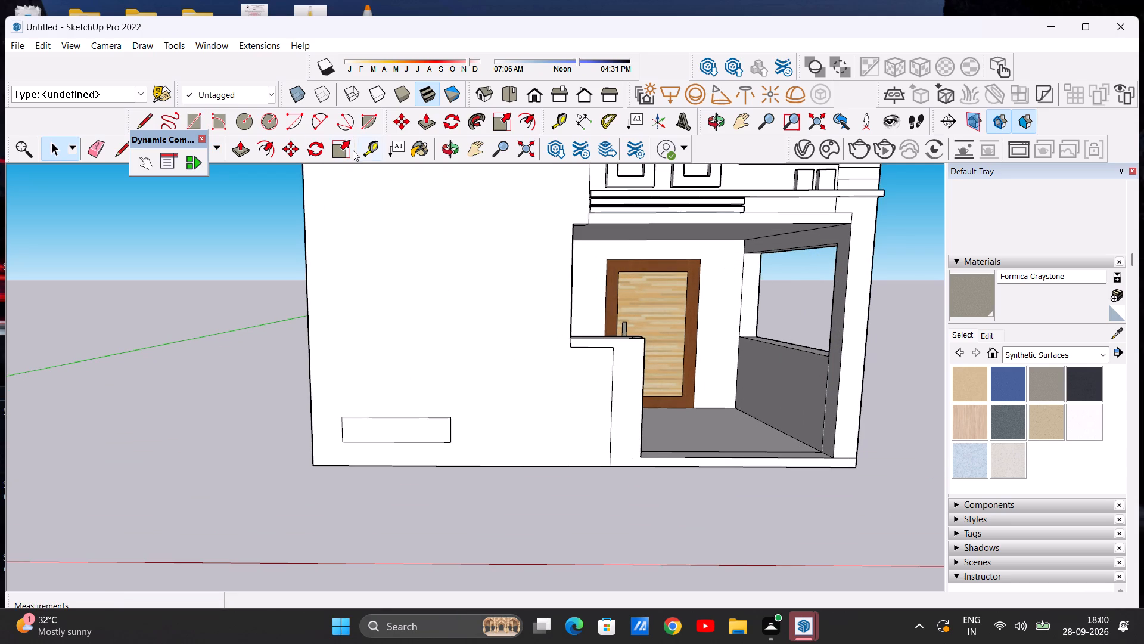
left_click(244, 125)
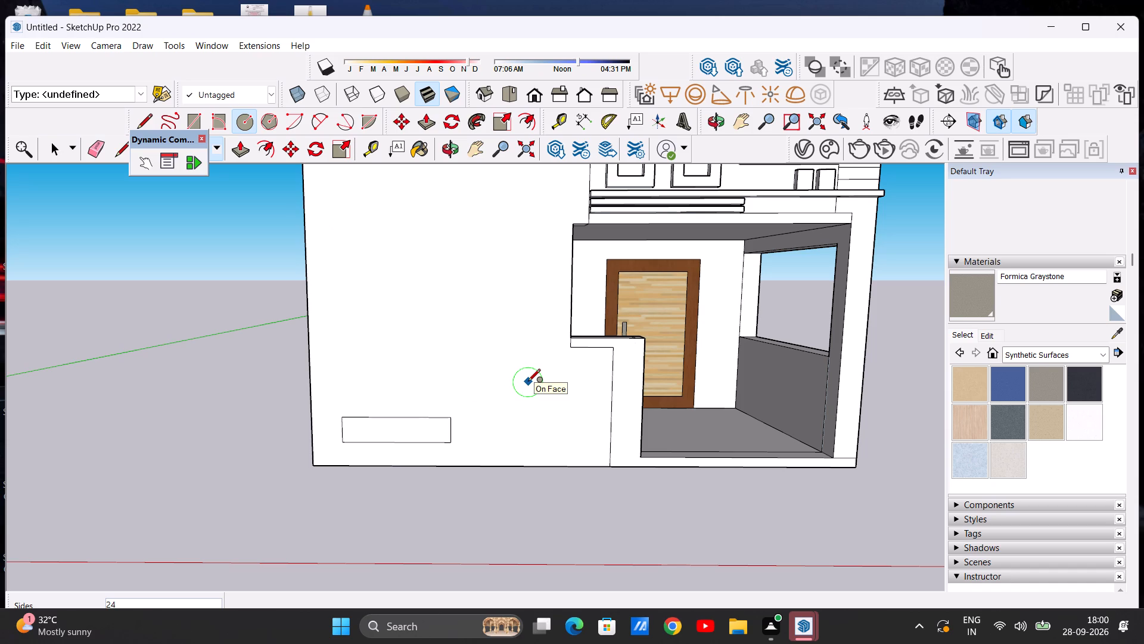
left_click(529, 384)
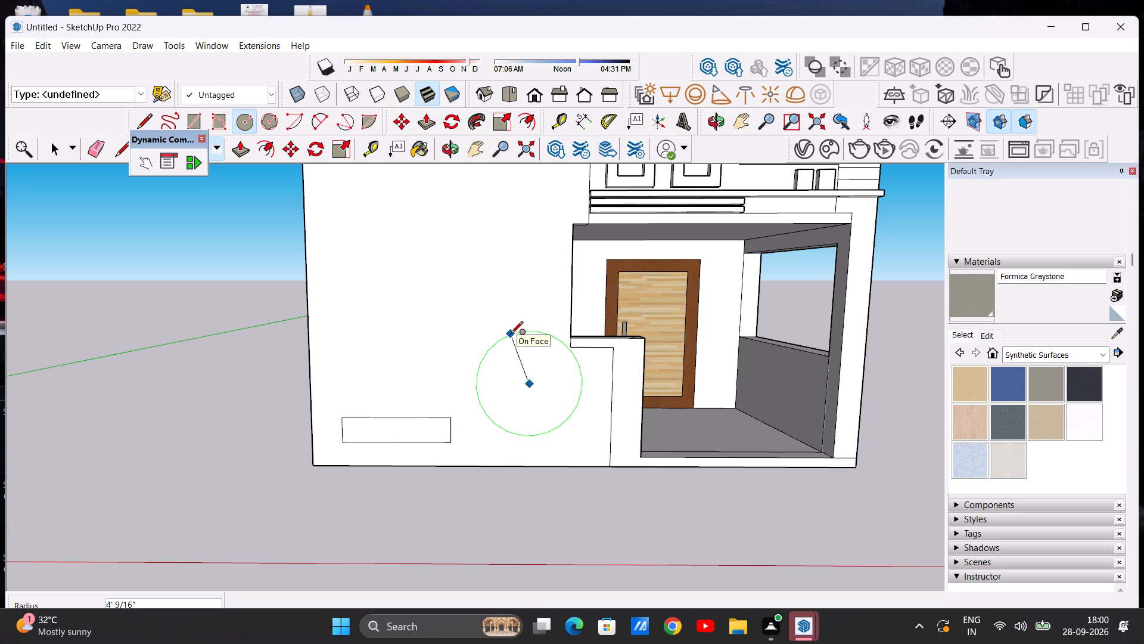
left_click(511, 339)
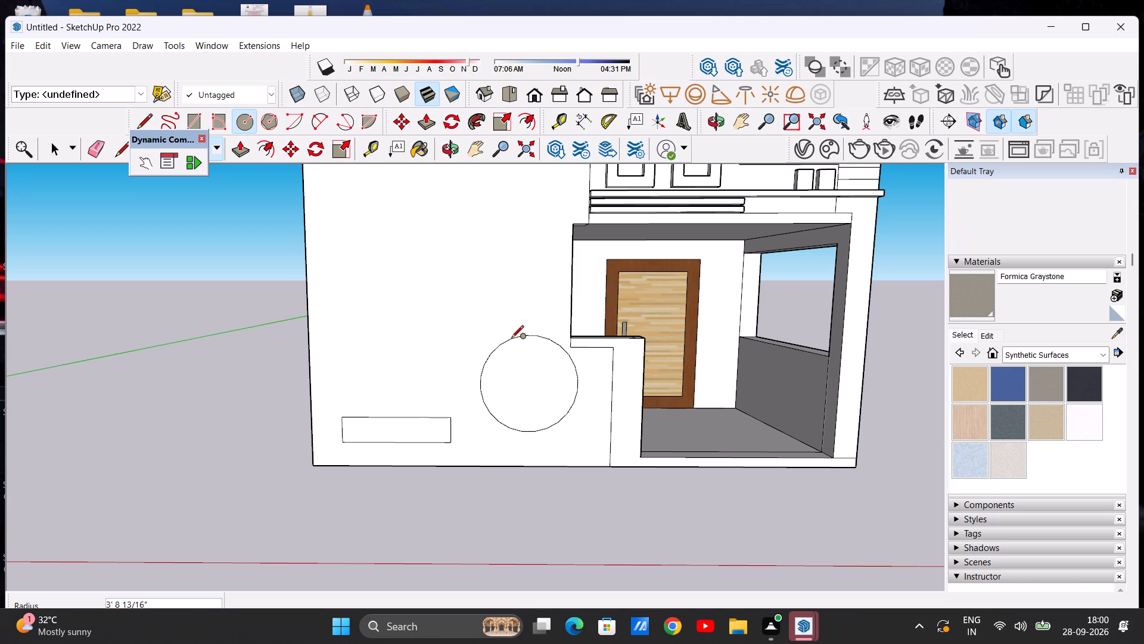
key("space")
Offset the circle on the tall wall inward about 1' 7" to form a concentric ring.
scroll(511, 397, "down", 5)
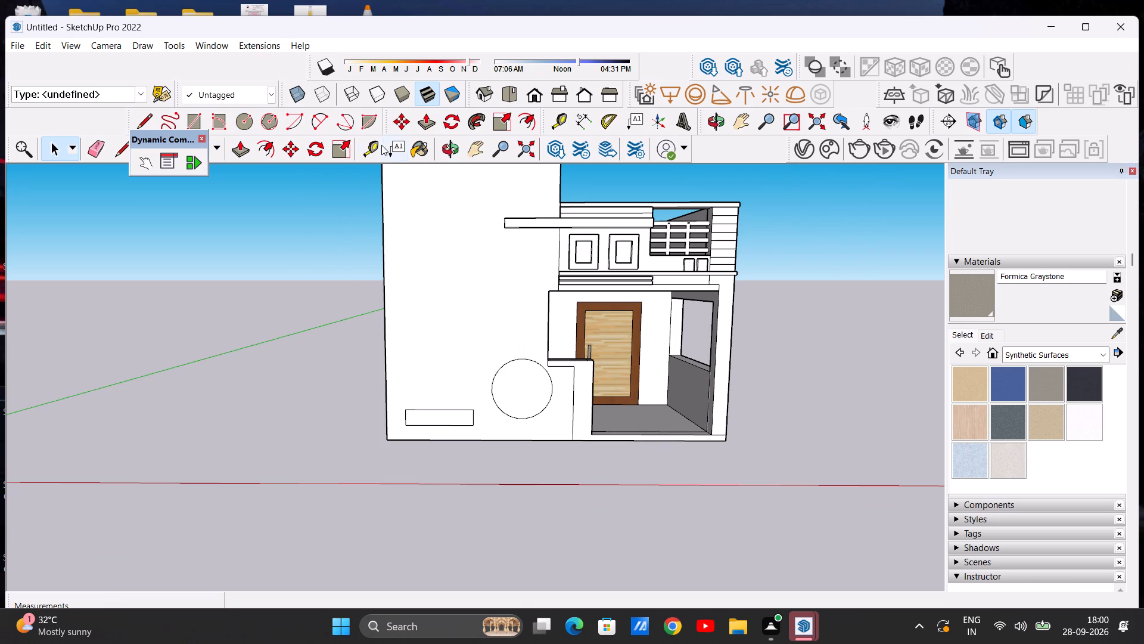
left_click(276, 150)
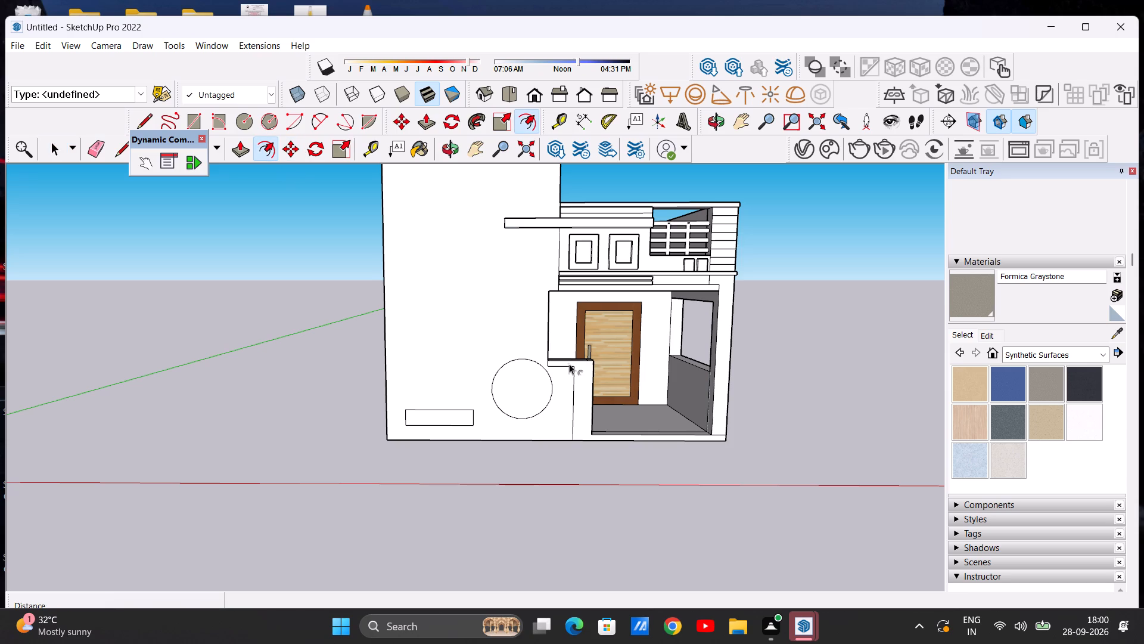
left_click(523, 369)
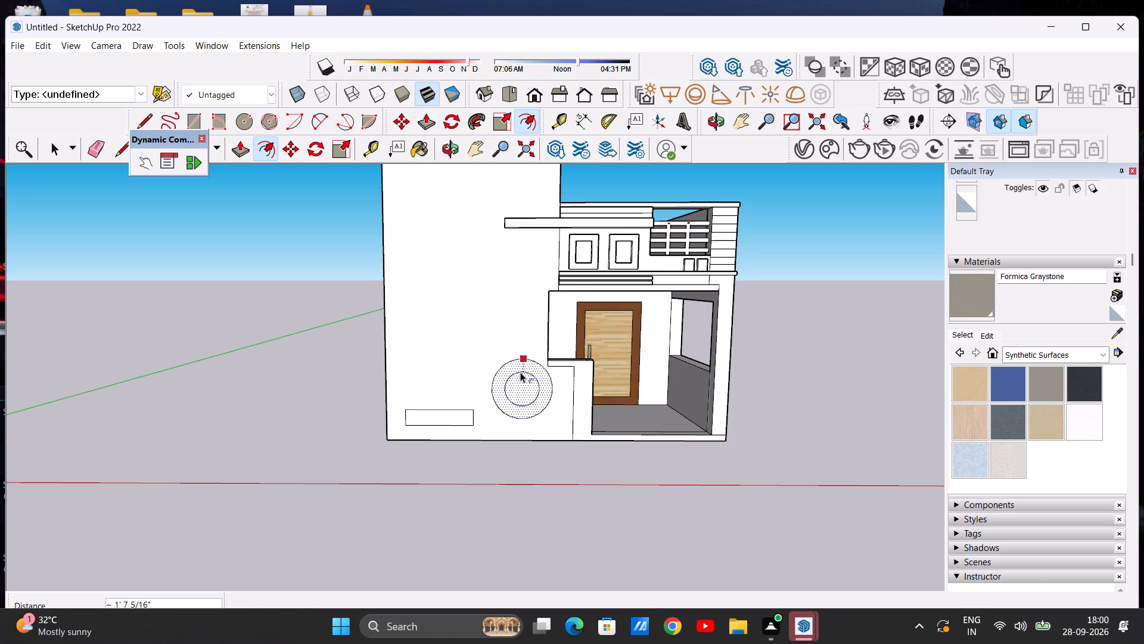
left_click(520, 372)
key("space")
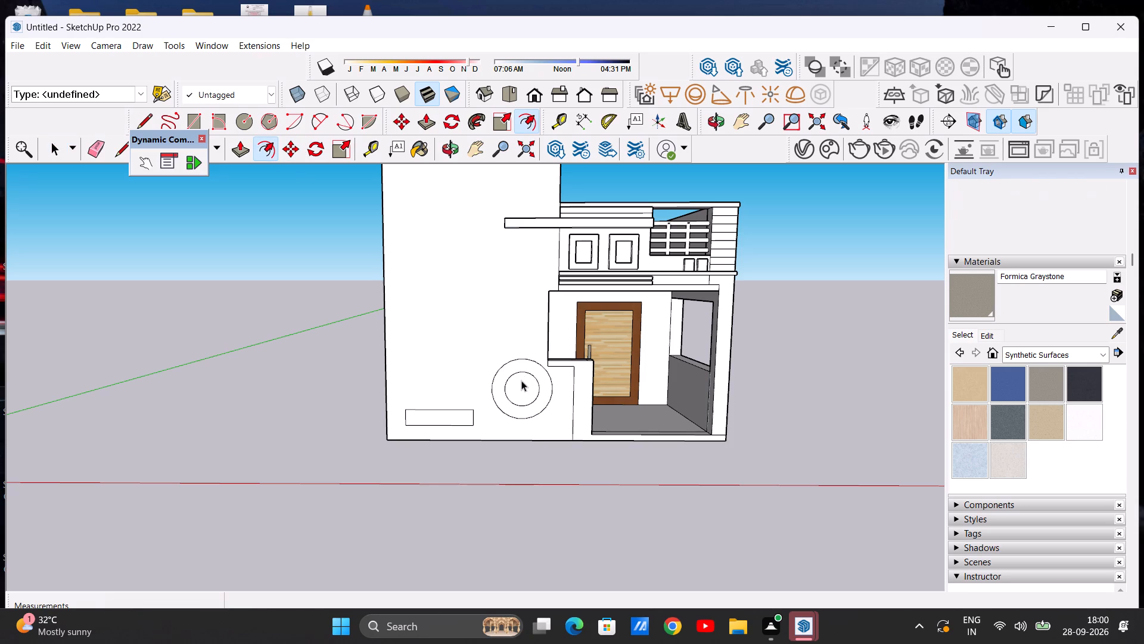
Draw a rectangle about 15' 6" by 10' 4" on the tall wall, from the inner circle's top point up toward the wall's outer edge.
scroll(528, 397, "down", 3)
scroll(528, 376, "up", 6)
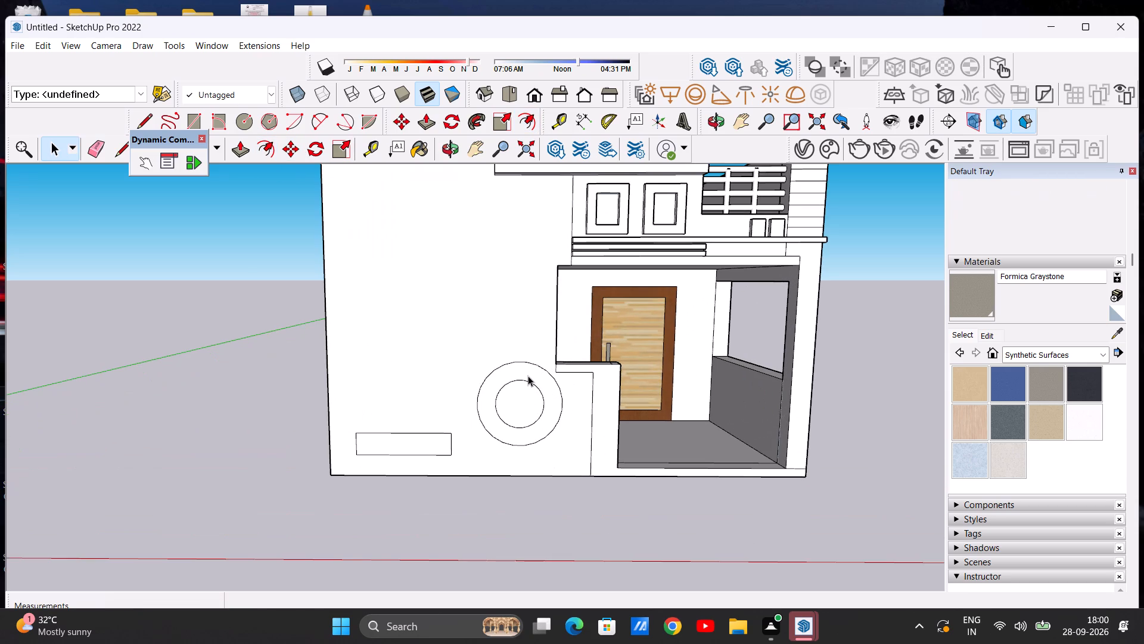
scroll(528, 376, "down", 7)
scroll(494, 324, "up", 5)
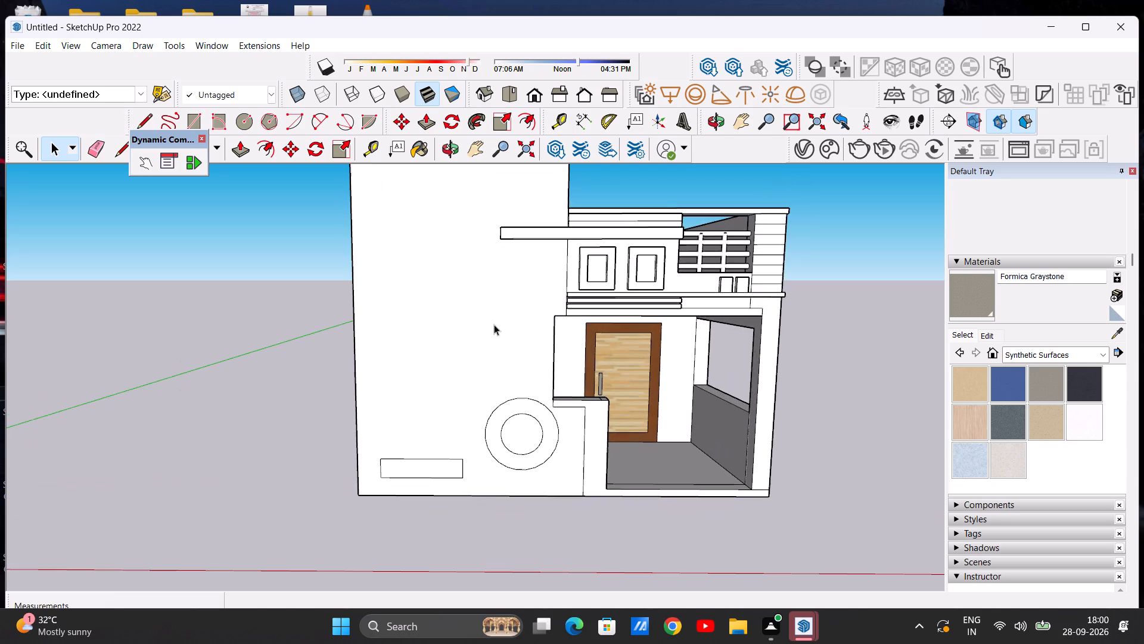
scroll(489, 335, "down", 3)
scroll(483, 308, "up", 3)
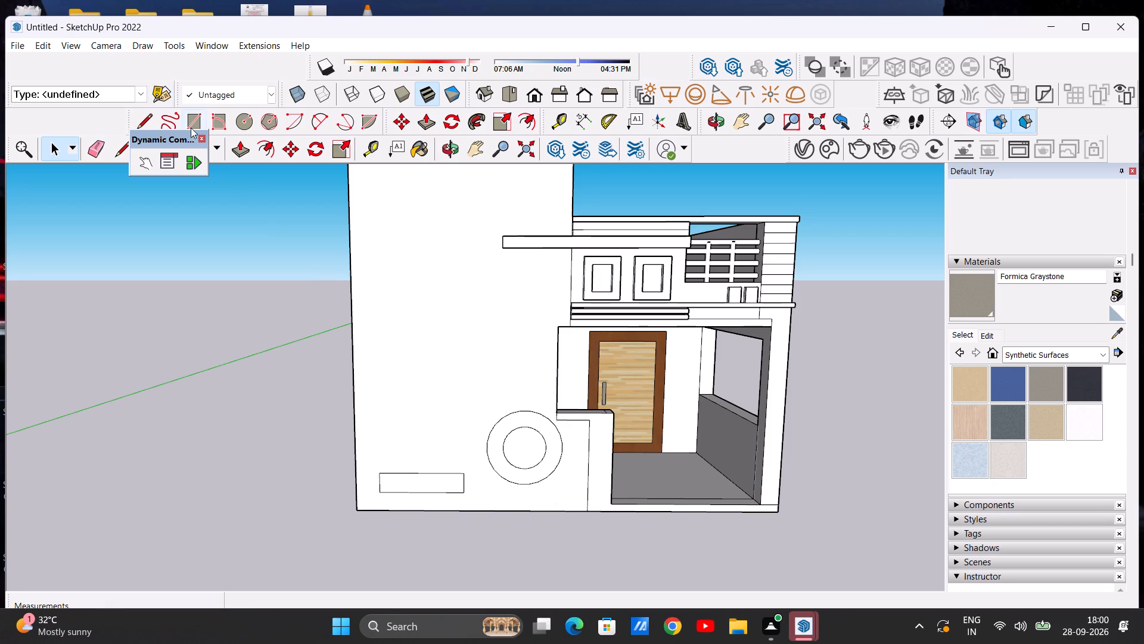
left_click(201, 117)
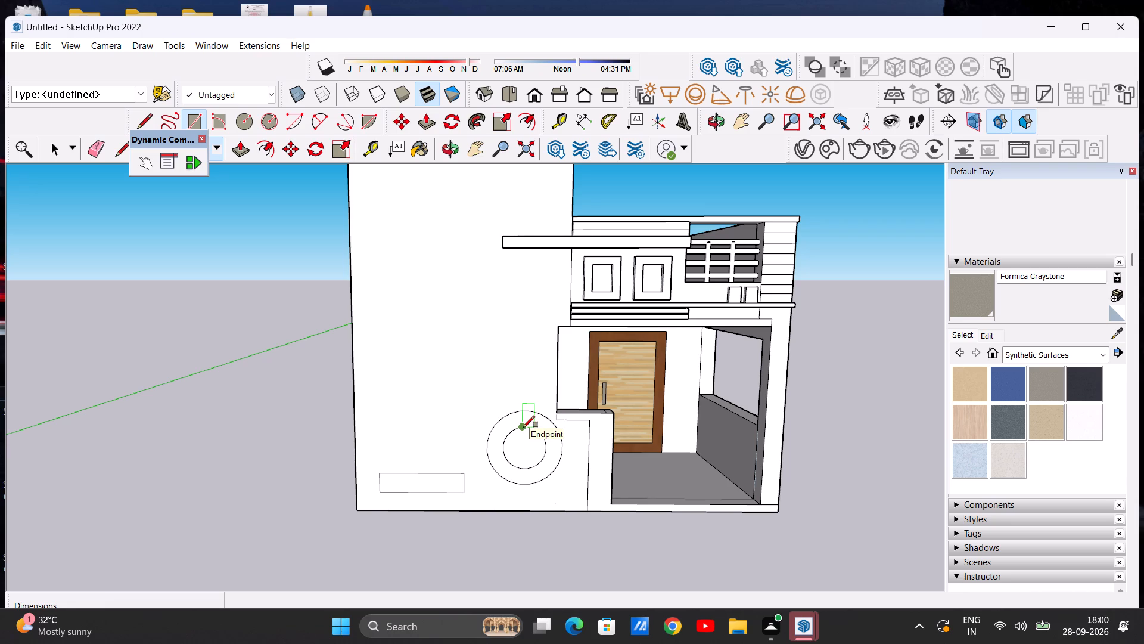
left_click(523, 428)
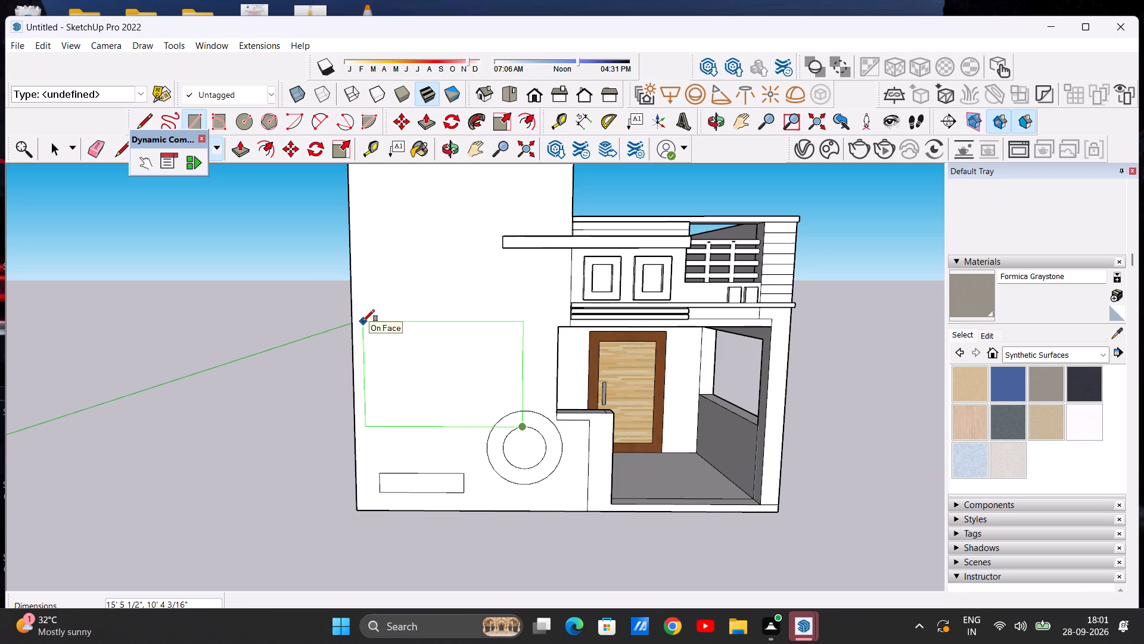
left_click(363, 321)
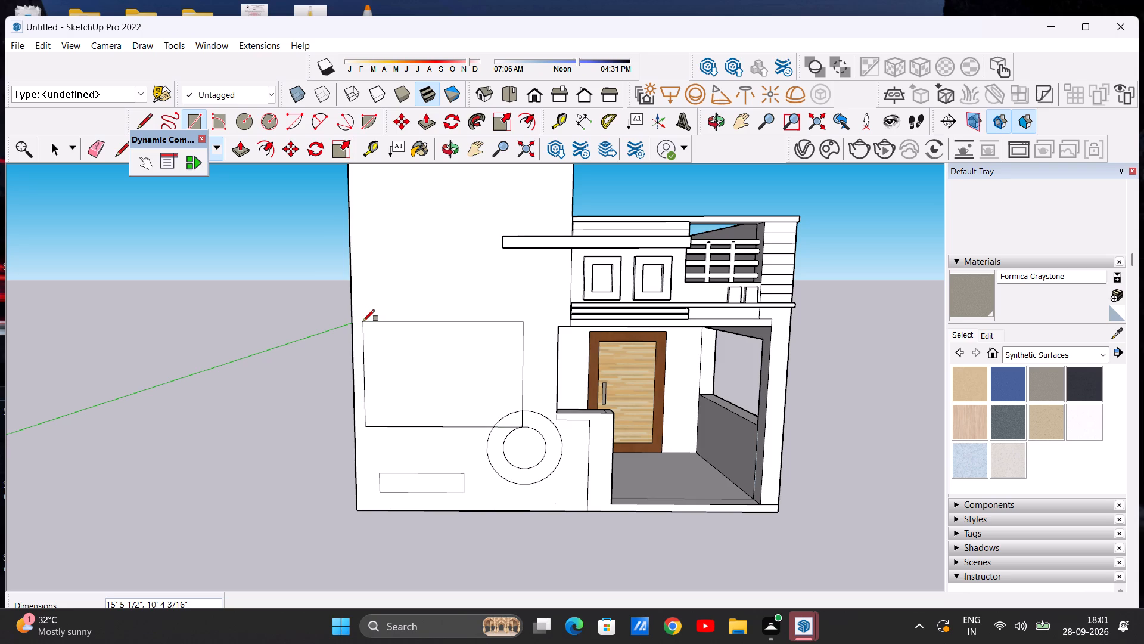
key("space")
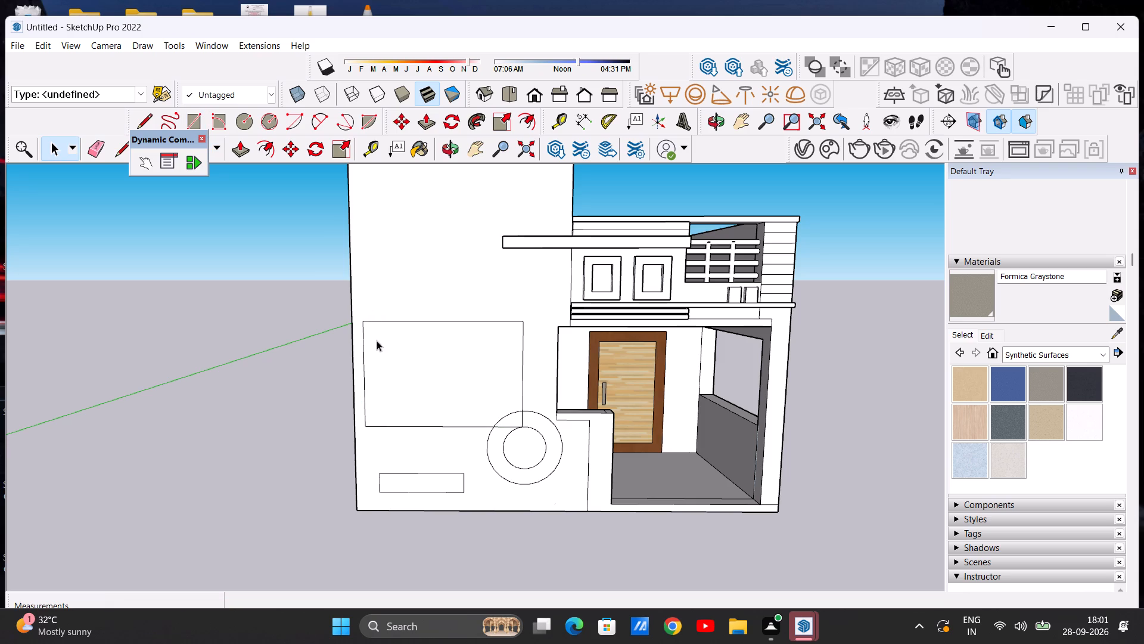
Offset the large rectangle's outline on the tall wall inward by about 1' 2" to form a frame band.
left_click(268, 147)
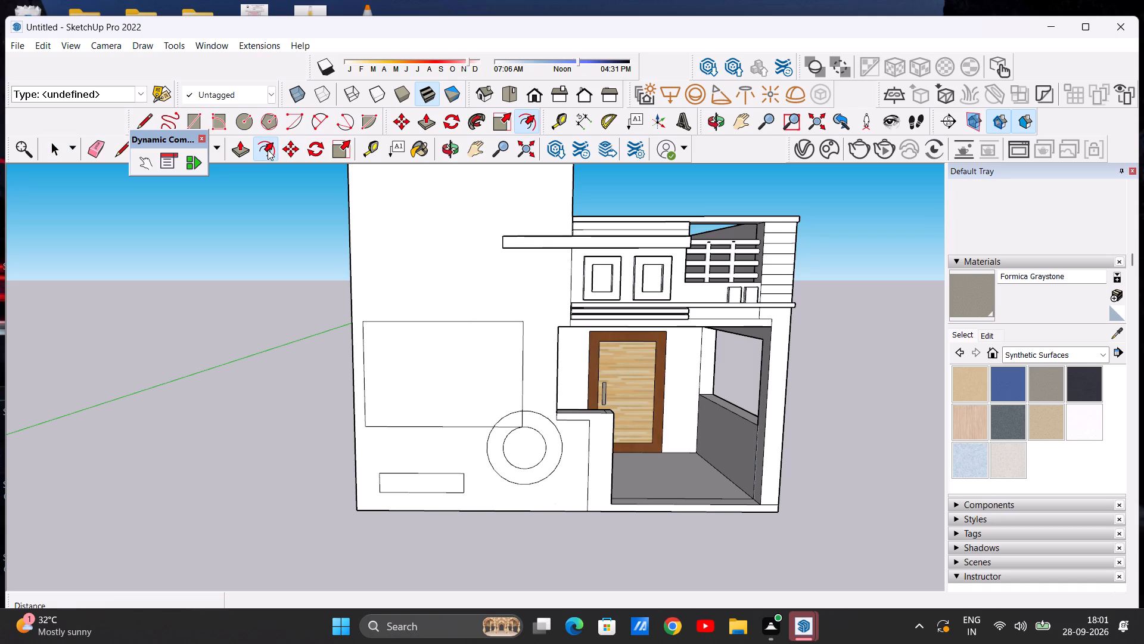
left_click(418, 345)
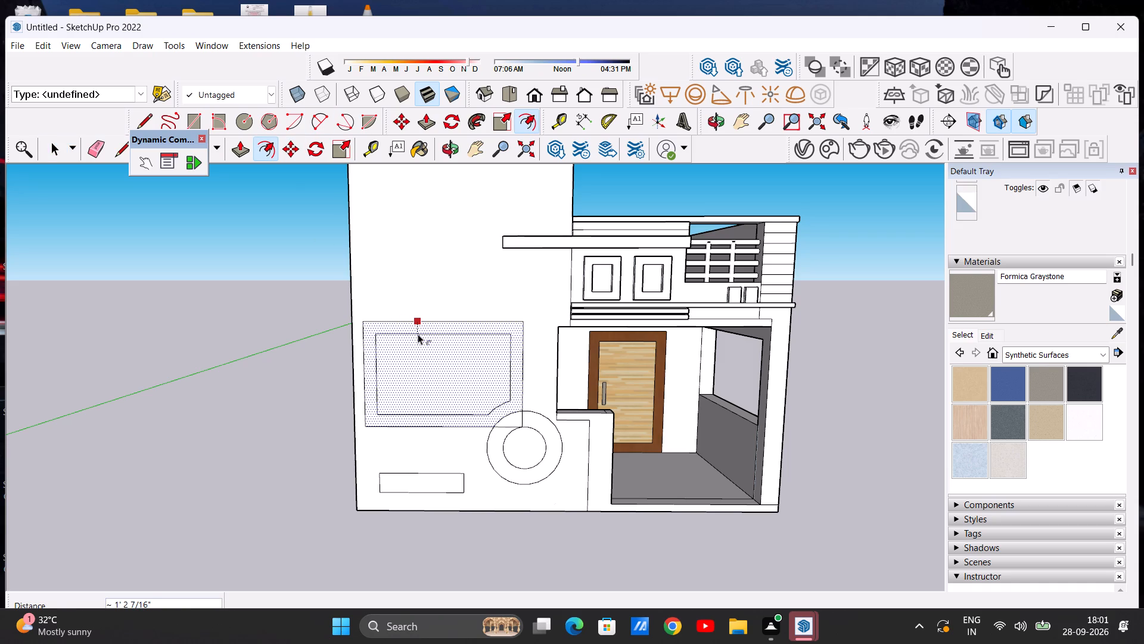
left_click(418, 334)
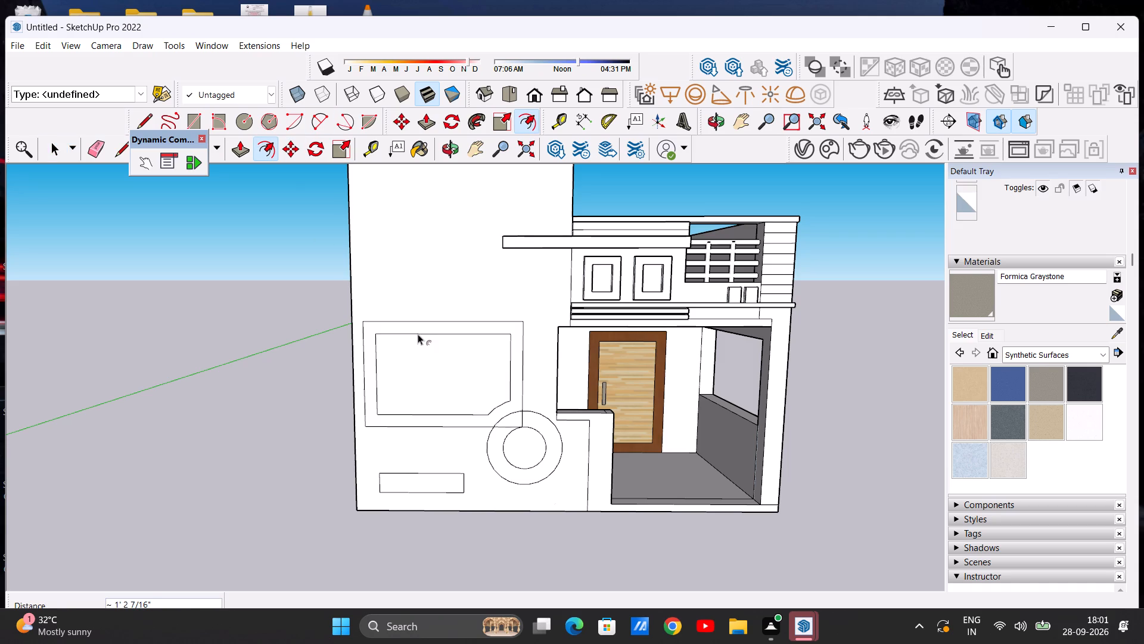
key("space")
scroll(418, 334, "down", 1)
left_click(304, 379)
Draw a short vertical line about 1' 2" long across the frame's lower band, near the wall's outer corner.
scroll(477, 390, "up", 1)
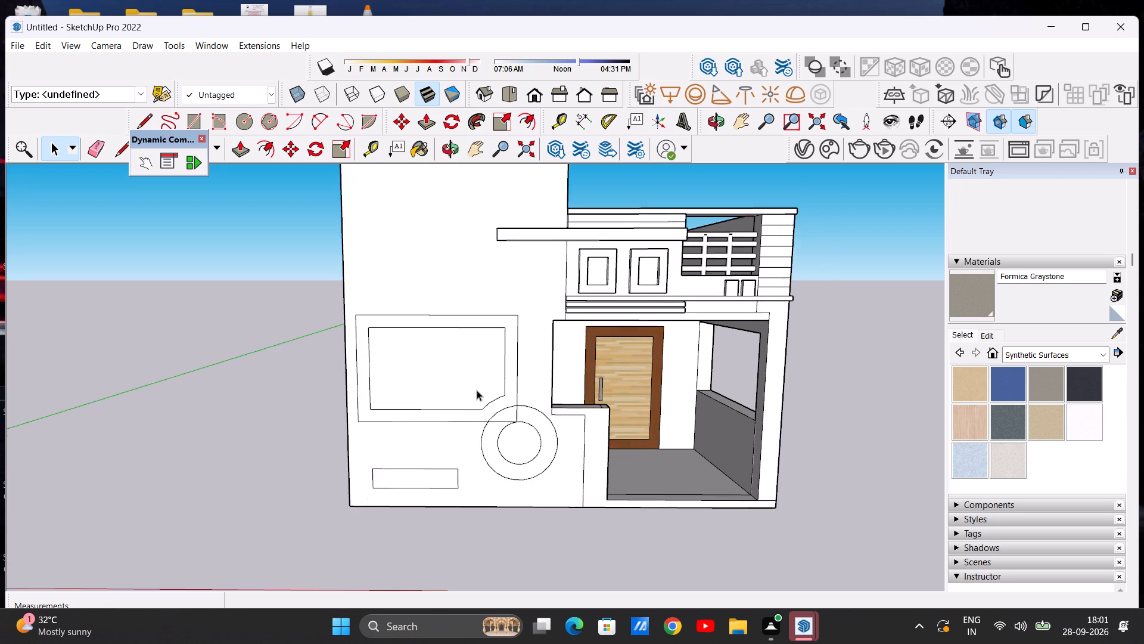
scroll(477, 390, "up", 2)
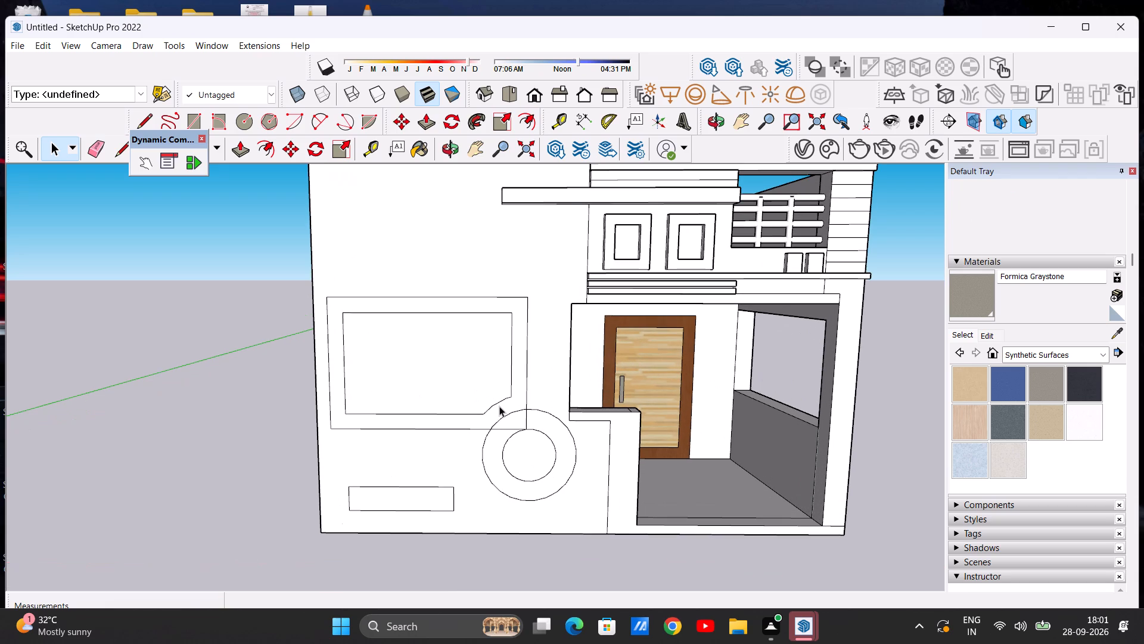
scroll(499, 400, "up", 1)
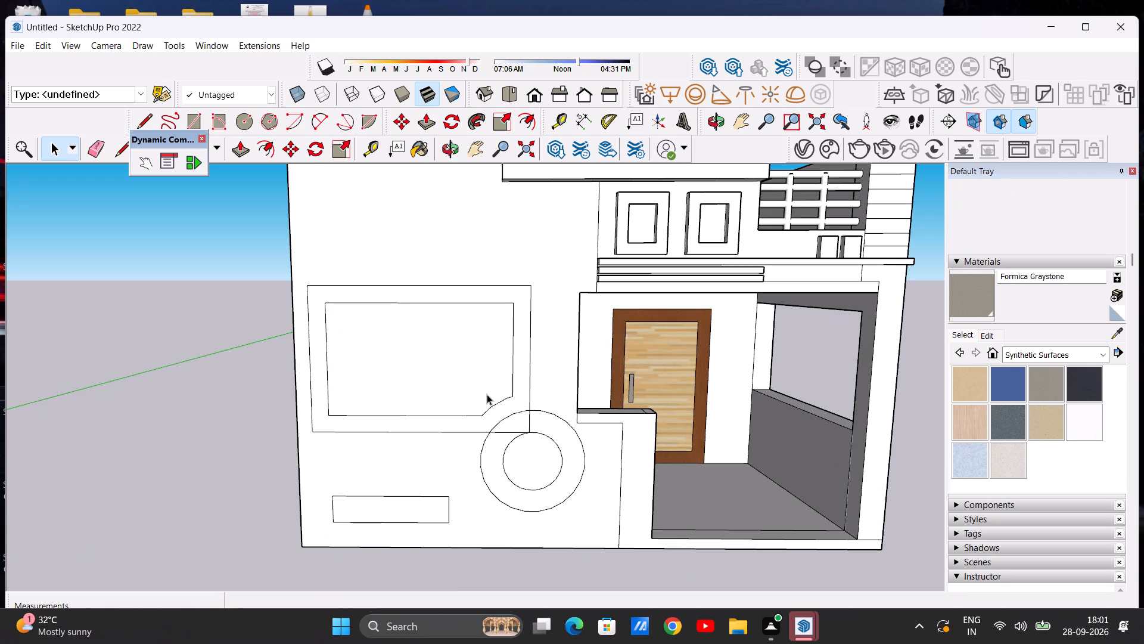
left_click(117, 150)
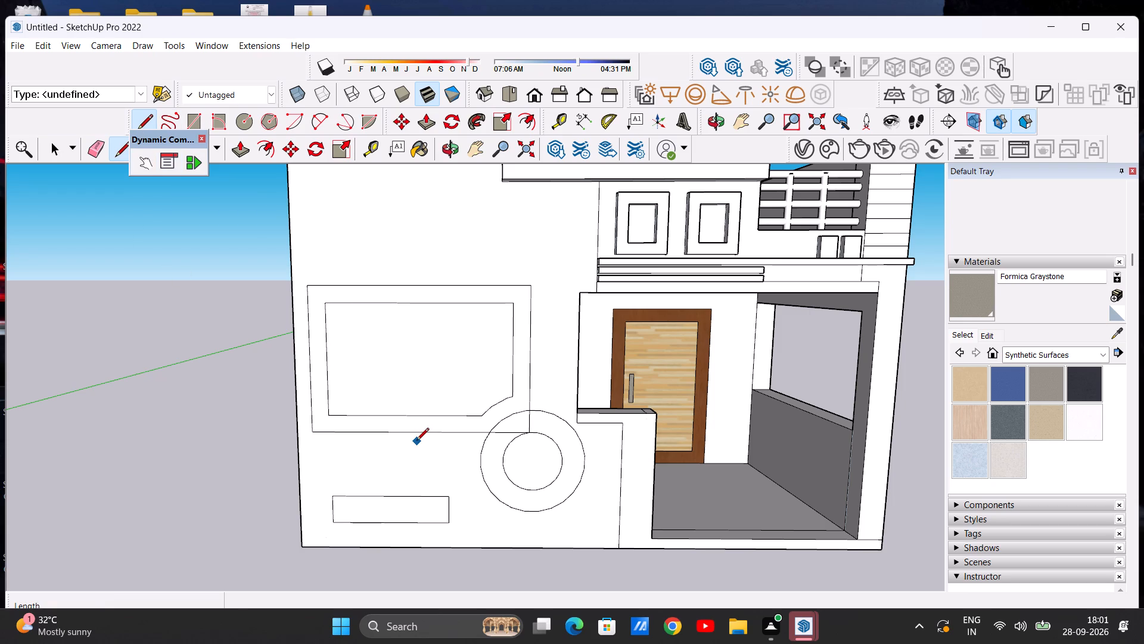
left_click(362, 416)
left_click(359, 435)
key("space")
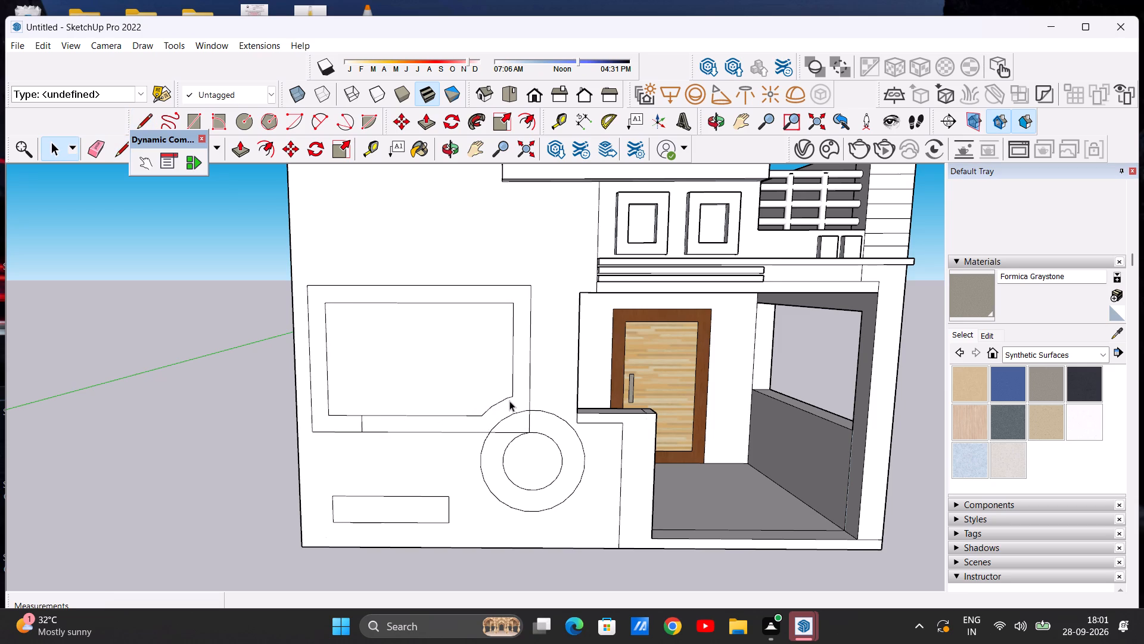
Extend the inner outline's porch-side vertical edge down about 2' 7" to the large rectangle's bottom edge.
scroll(509, 402, "up", 3)
left_click(139, 125)
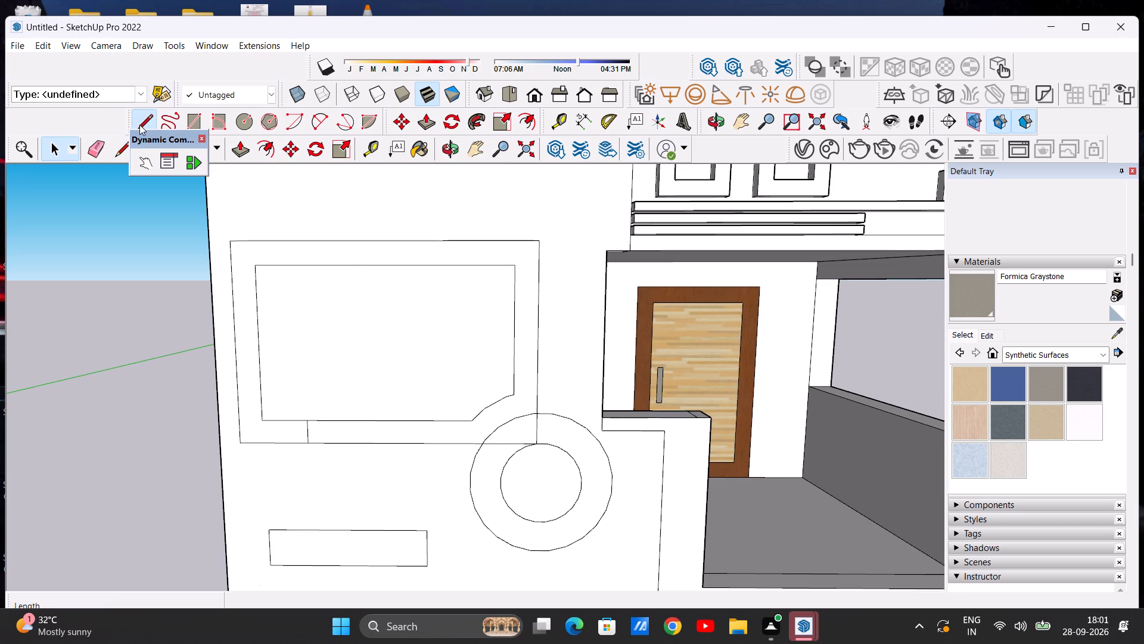
scroll(516, 451, "up", 5)
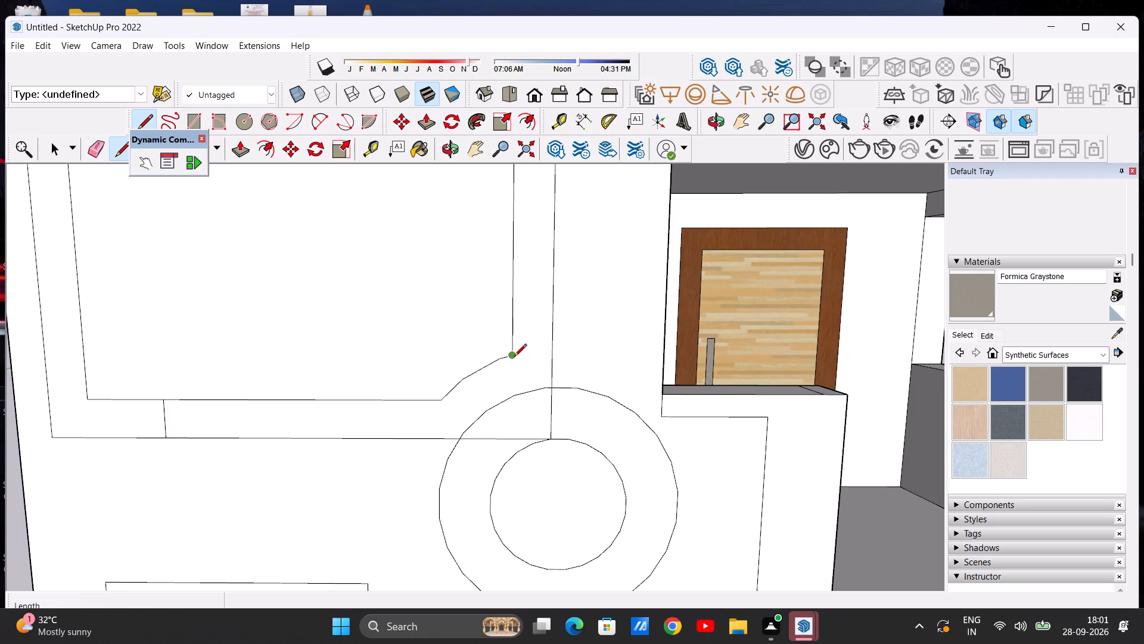
left_click(514, 357)
left_click(508, 441)
key("space")
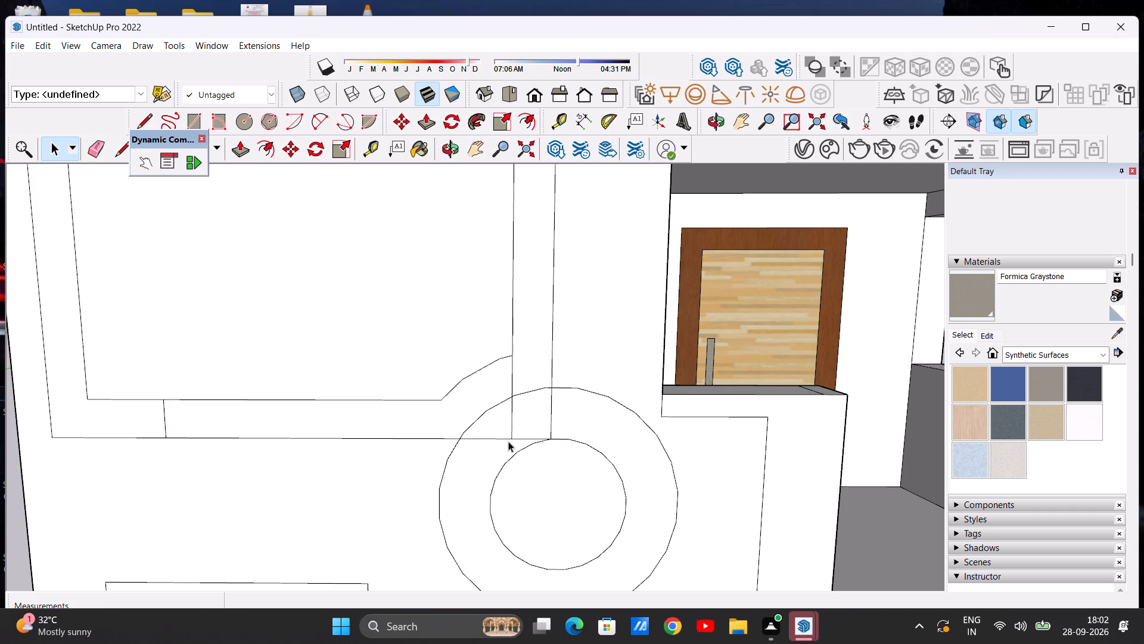
Erase the frame's lower band between the short vertical line and the porch-side strip, including the inner outline's curved corner.
left_click(98, 152)
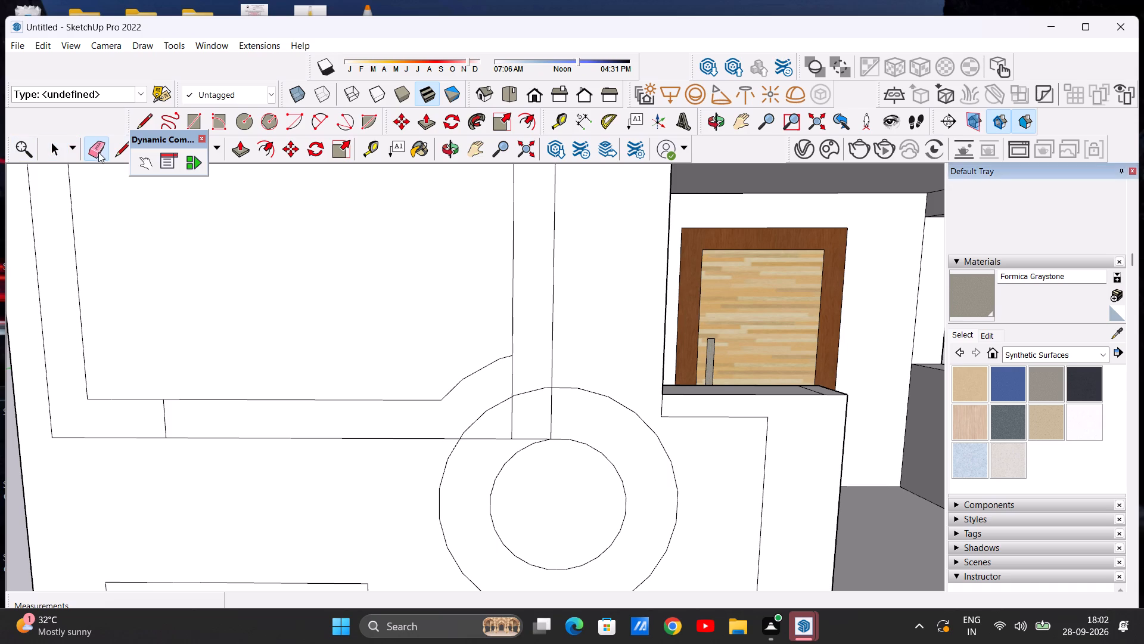
left_click_drag(356, 392, 356, 405)
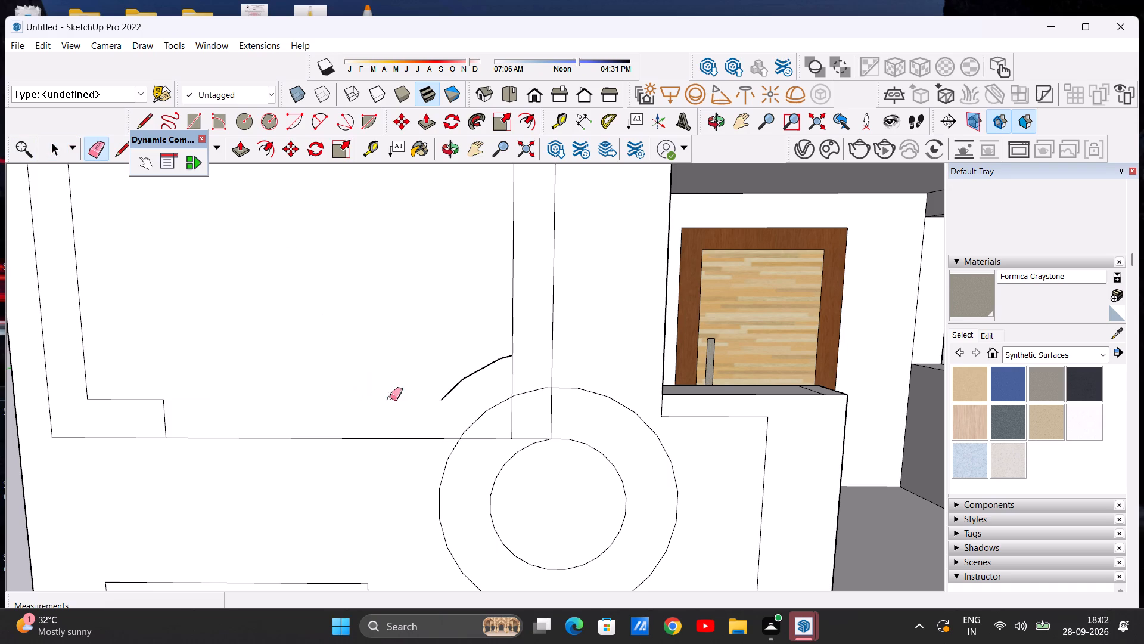
left_click_drag(458, 376, 468, 388)
scroll(472, 348, "down", 3)
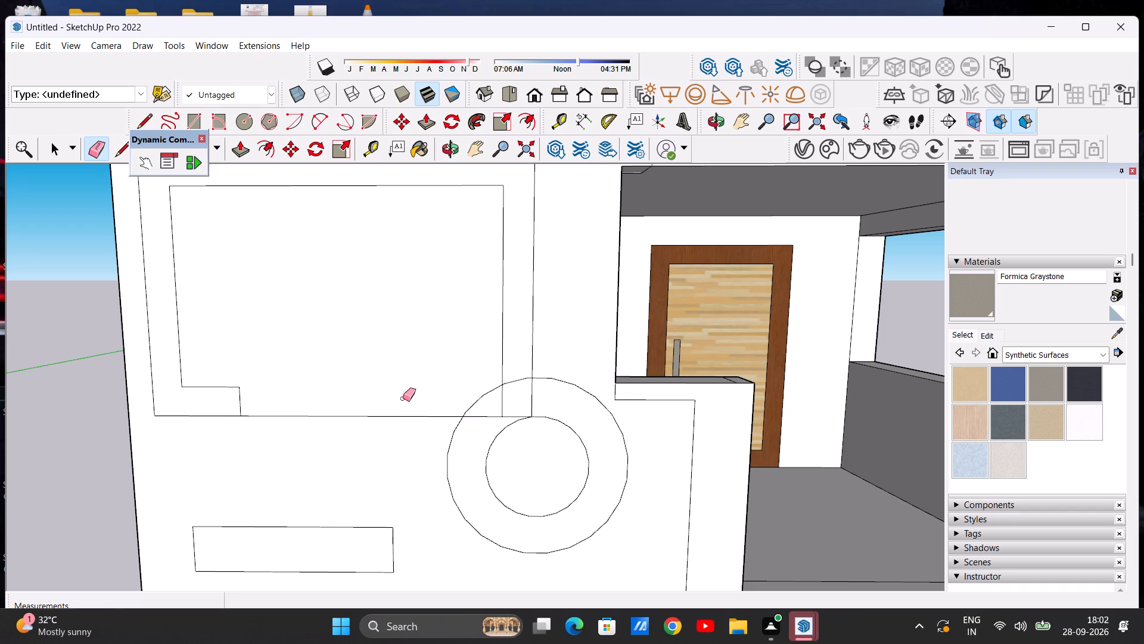
left_click_drag(390, 412, 388, 421)
scroll(475, 432, "up", 6)
left_click_drag(492, 402, 492, 410)
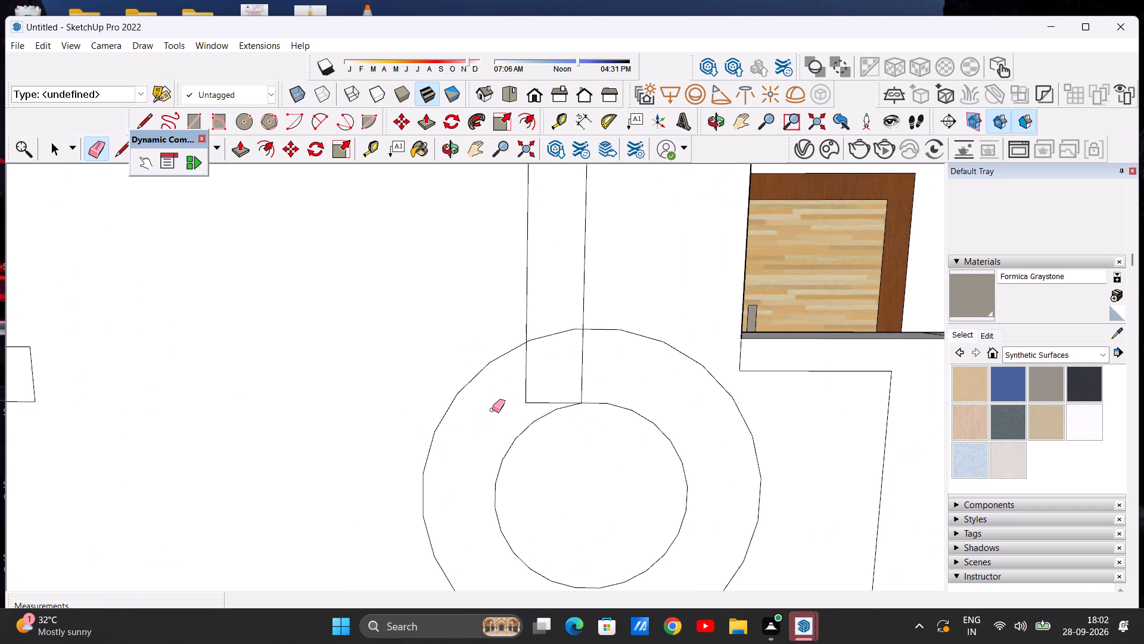
scroll(492, 410, "down", 8)
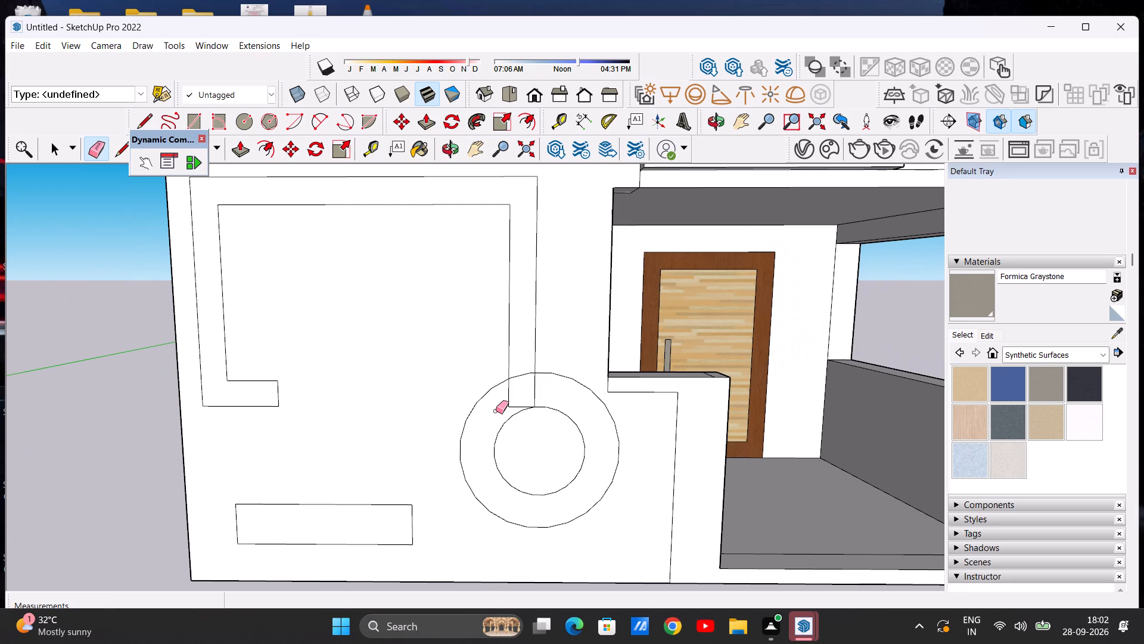
key("space")
Draw lines extending the porch-side strip's end about 7" down to the inner circle and closing it across the bottom.
scroll(507, 426, "up", 3)
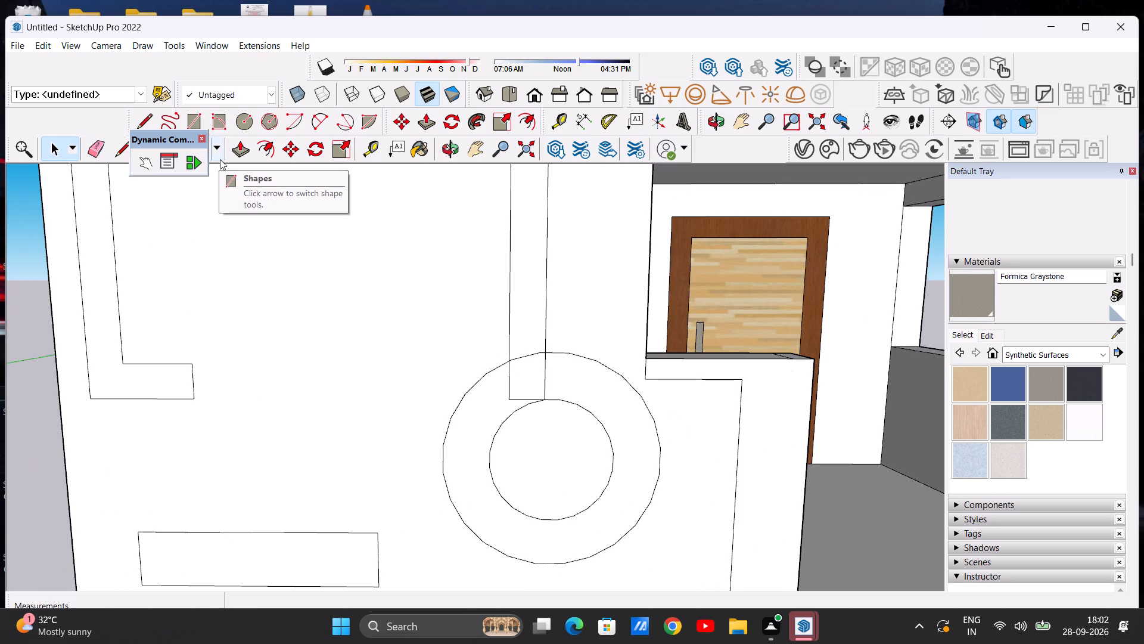
left_click(143, 119)
scroll(536, 471, "up", 5)
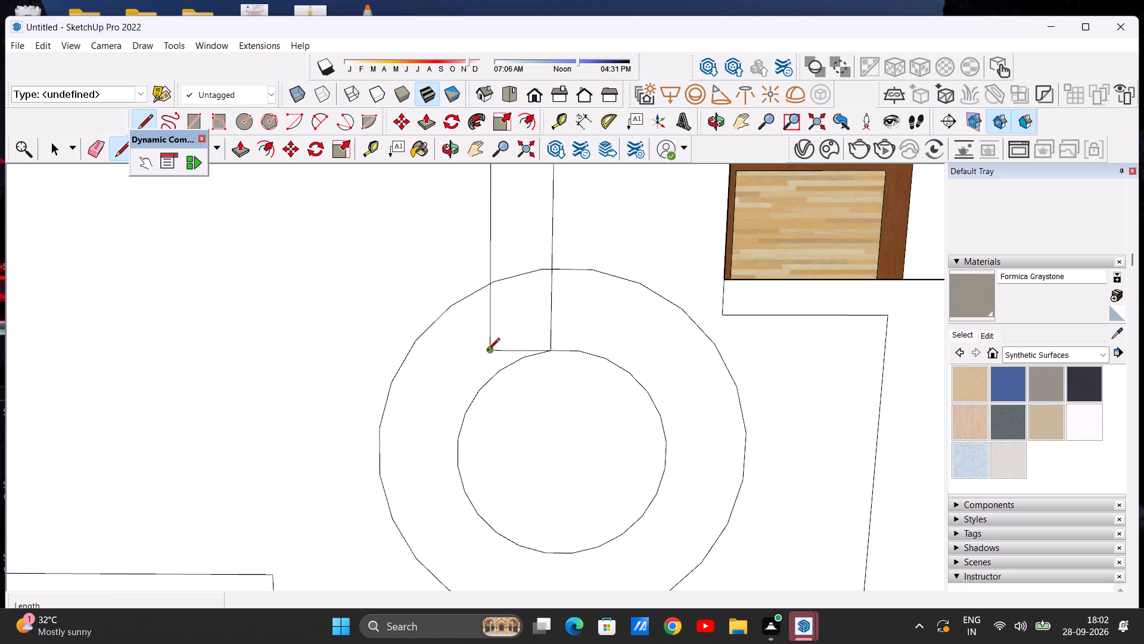
left_click(487, 351)
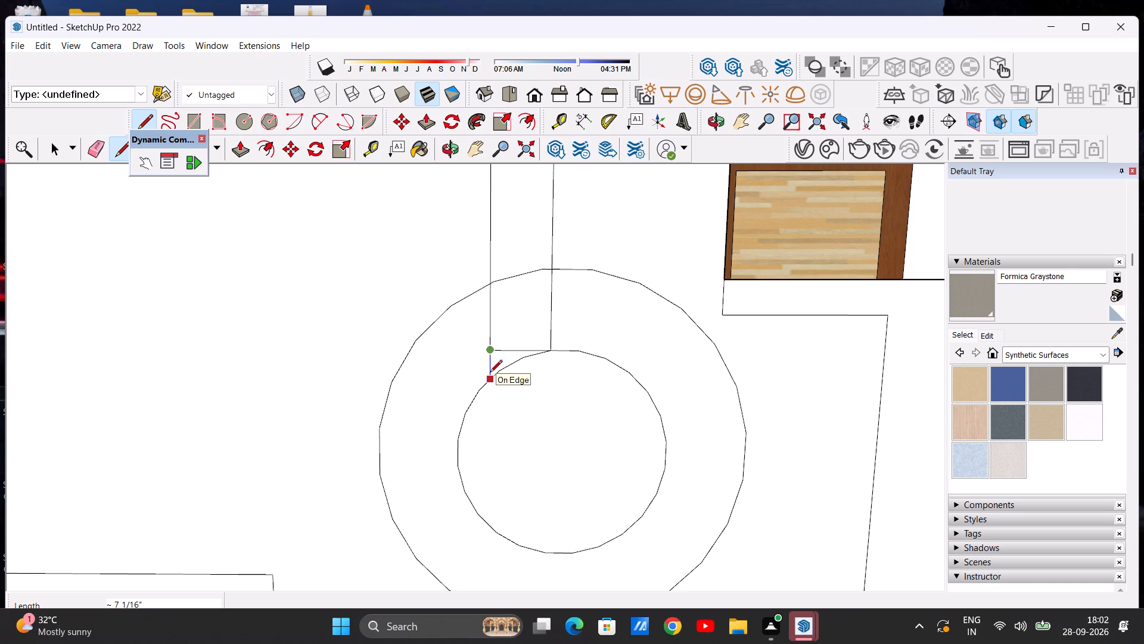
left_click(490, 373)
left_click(553, 352)
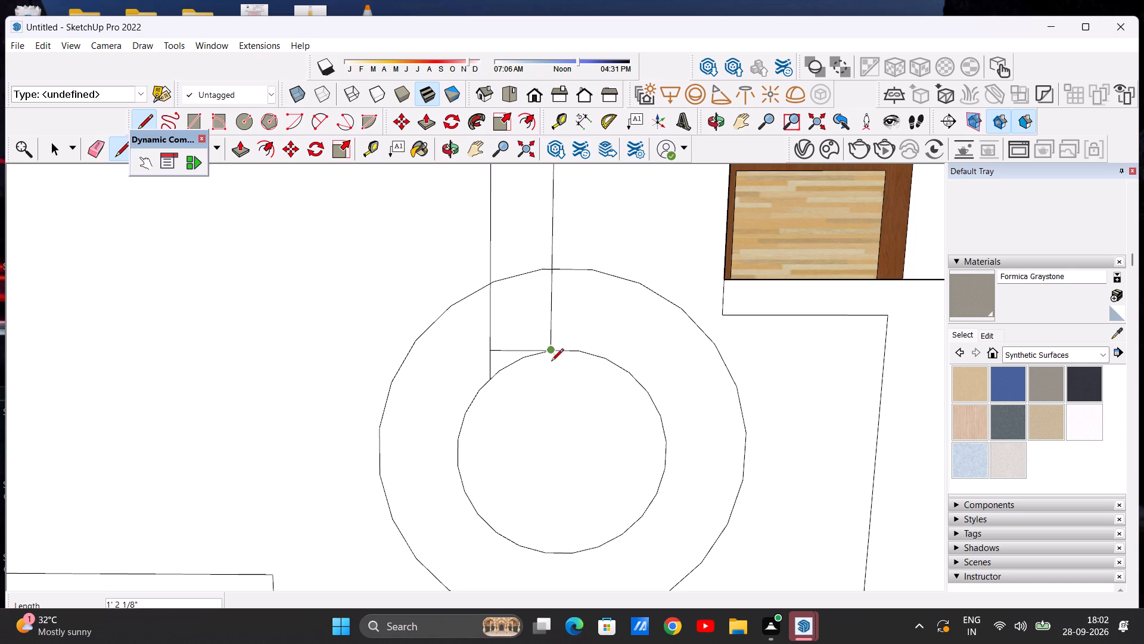
left_click(550, 376)
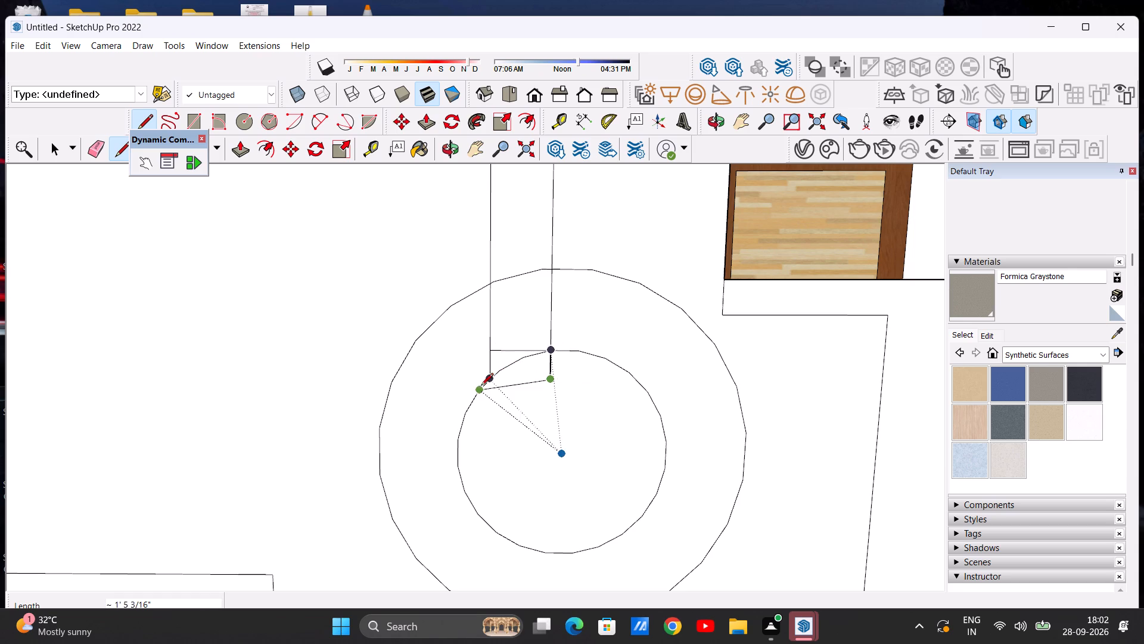
left_click(487, 380)
key("space")
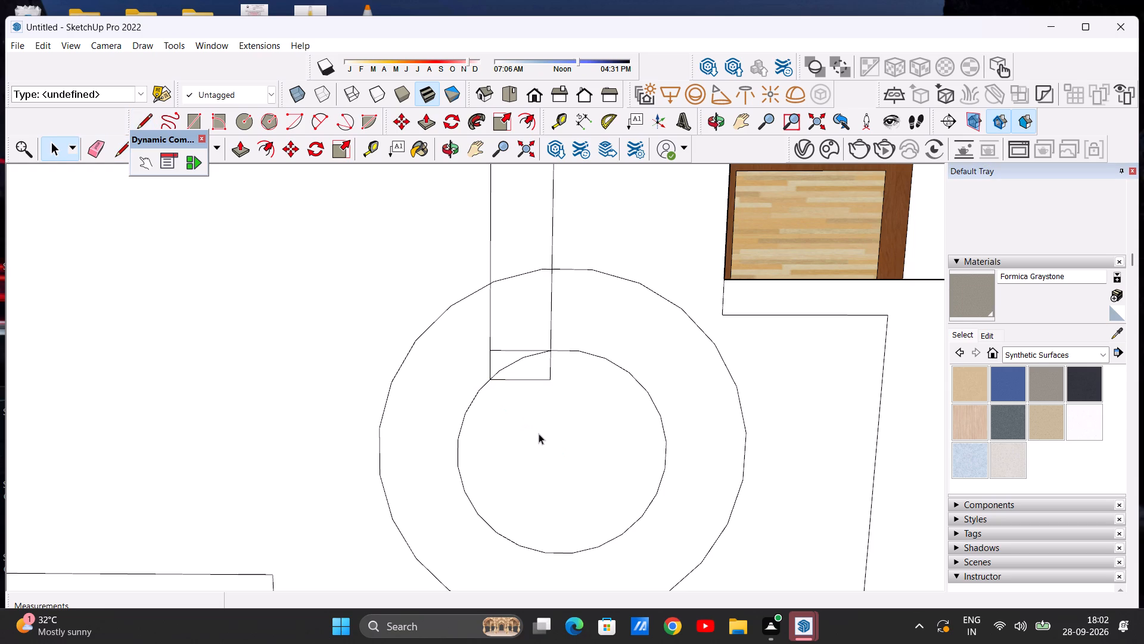
Erase the strip's old end line and the inner circle's arc inside the strip extension.
scroll(693, 438, "down", 3)
scroll(566, 376, "up", 2)
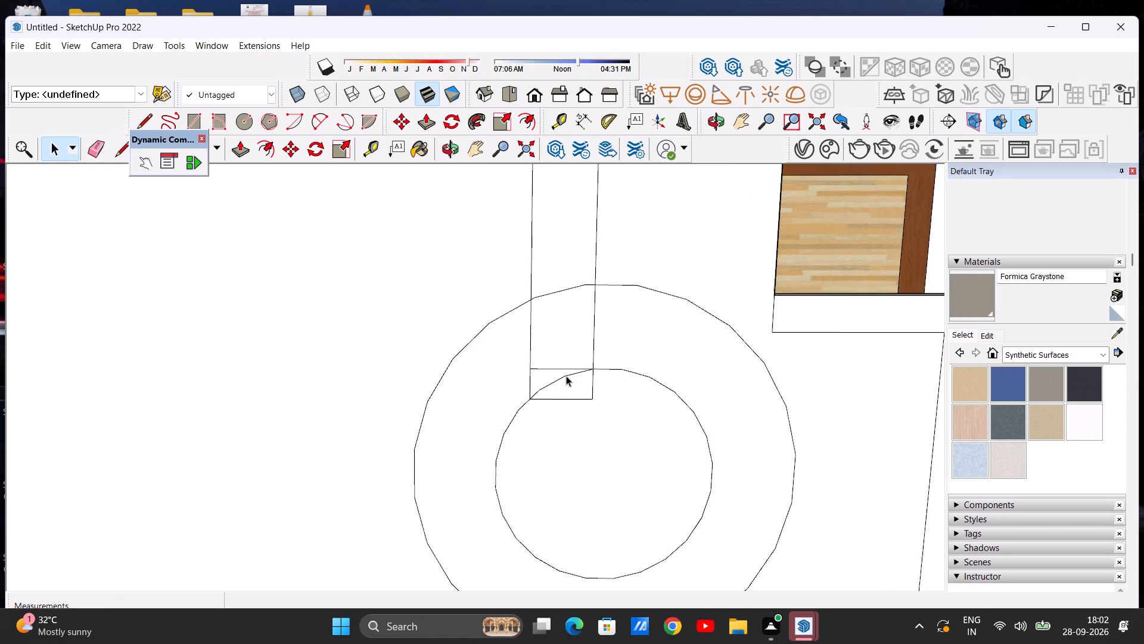
scroll(566, 376, "up", 2)
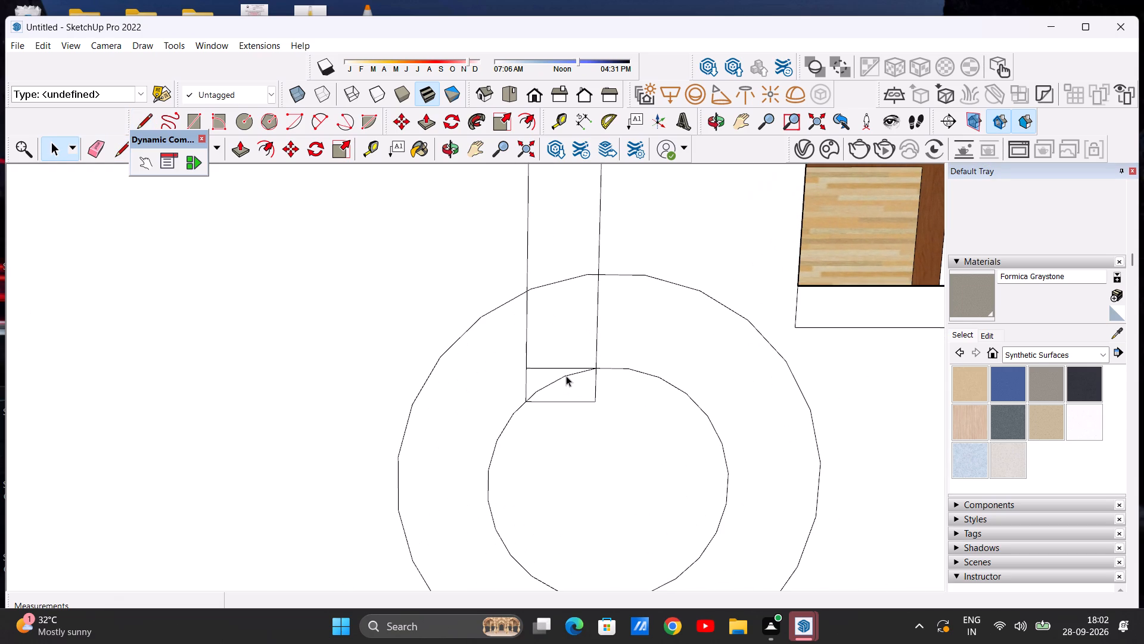
scroll(566, 376, "up", 1)
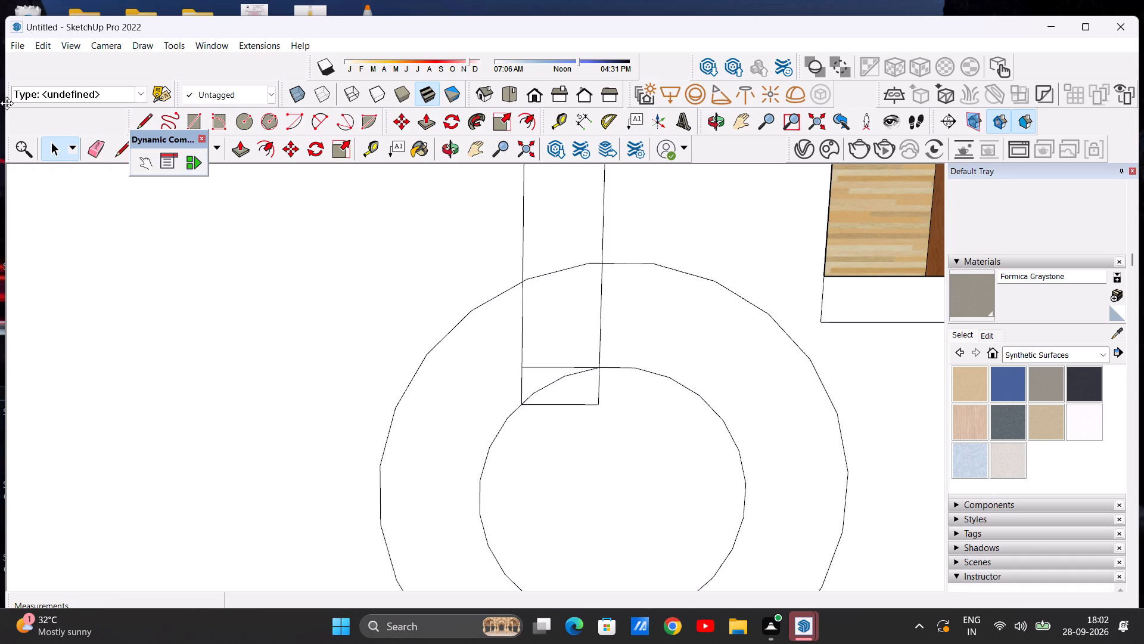
left_click(94, 141)
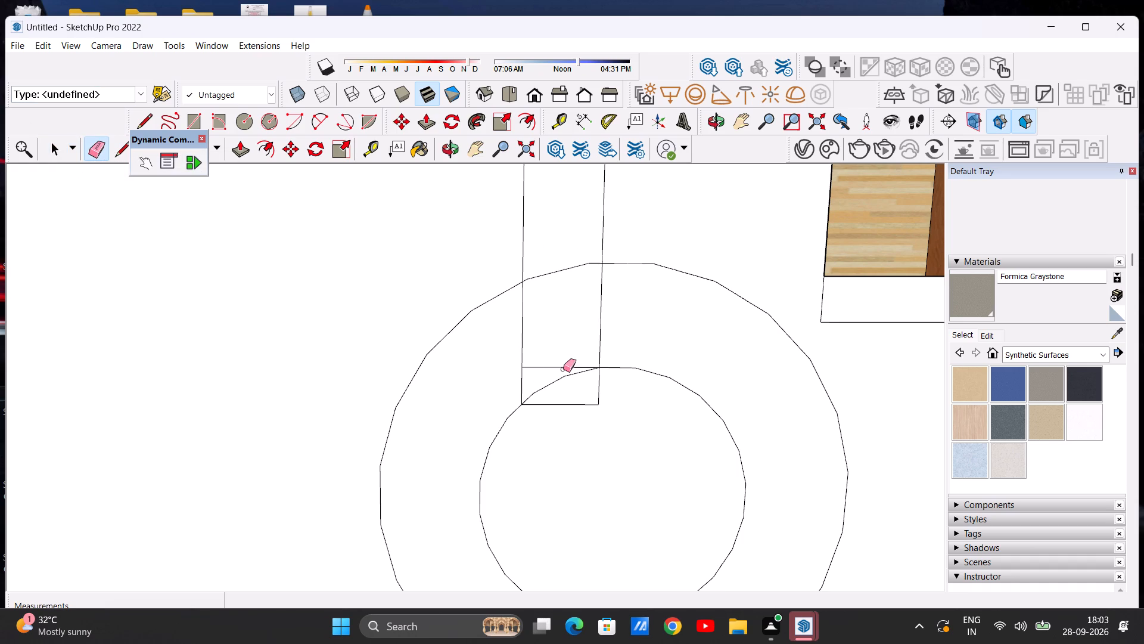
left_click(558, 363)
left_click_drag(559, 370, 565, 379)
key("space")
scroll(573, 375, "down", 11)
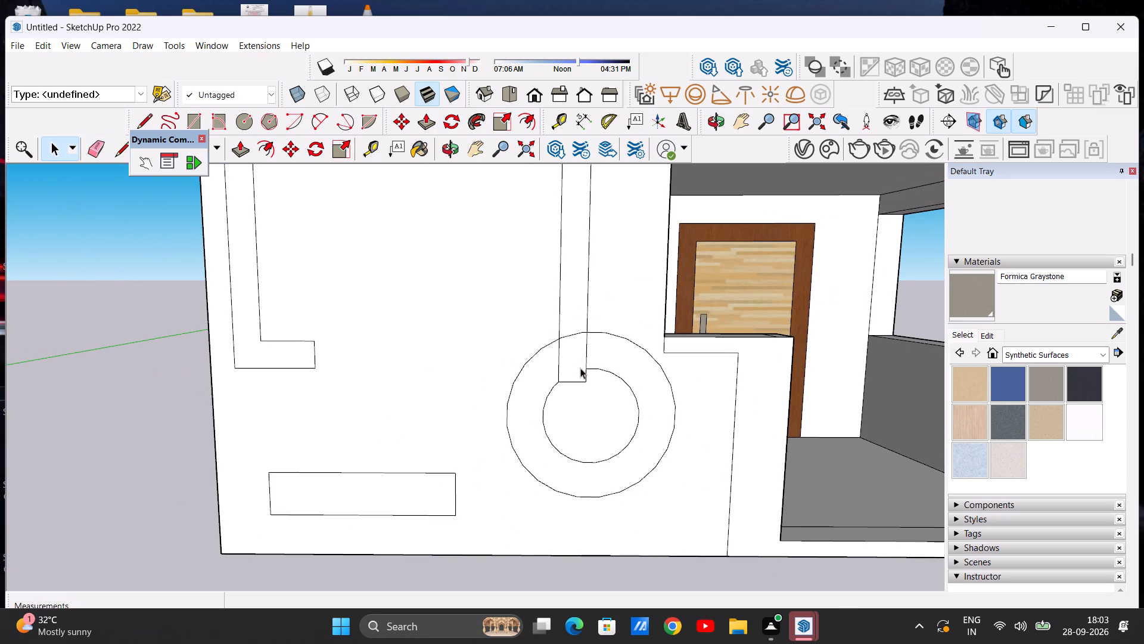
scroll(595, 383, "down", 6)
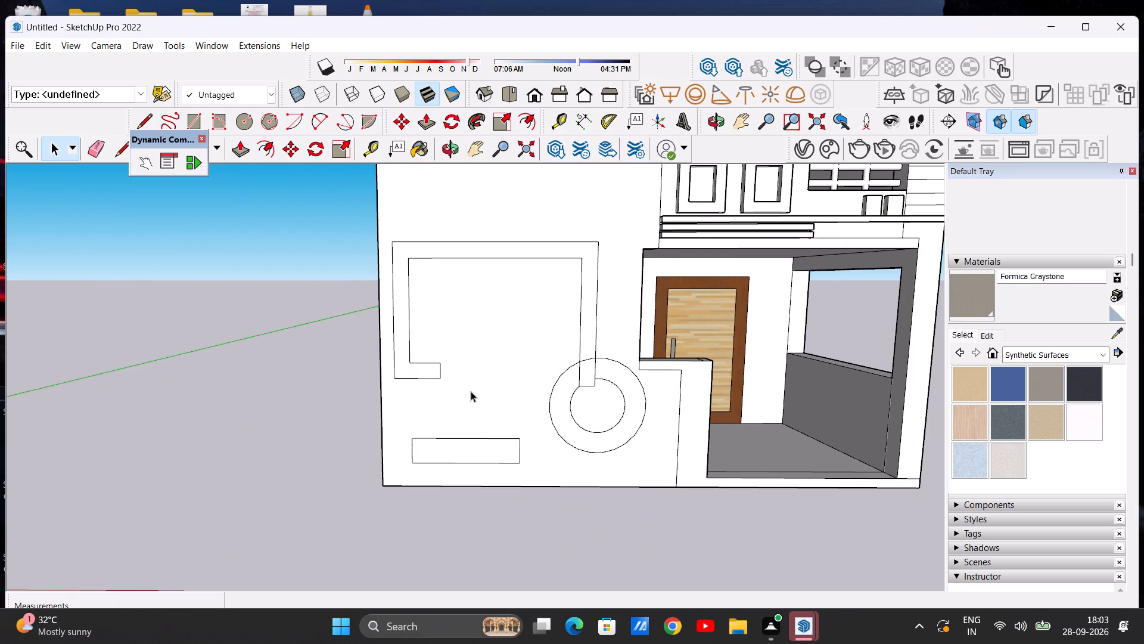
scroll(583, 391, "down", 4)
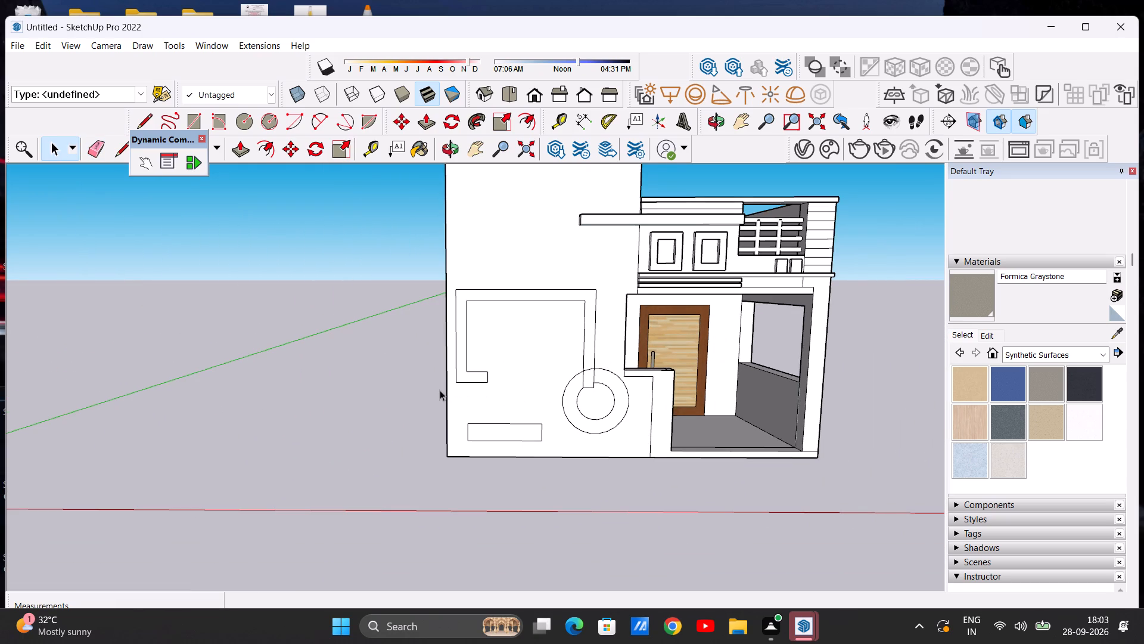
Delete the small horizontal rectangle near the bottom of the tall front wall, below the frame outline.
scroll(440, 390, "up", 2)
scroll(495, 391, "up", 2)
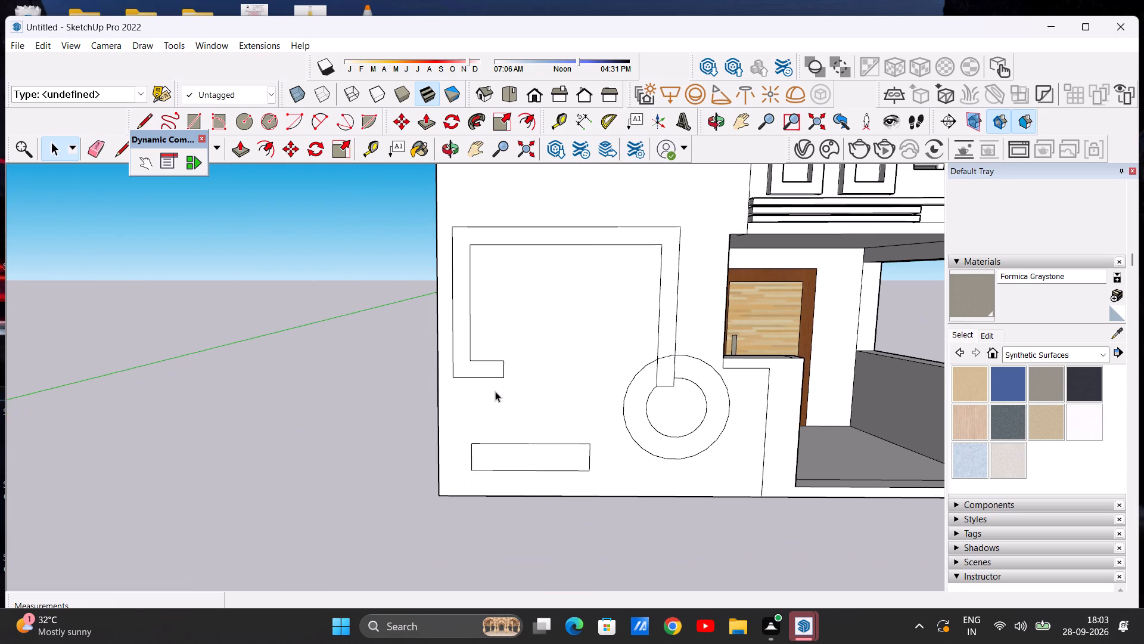
scroll(502, 392, "down", 5)
middle_click_drag(530, 395, 517, 360)
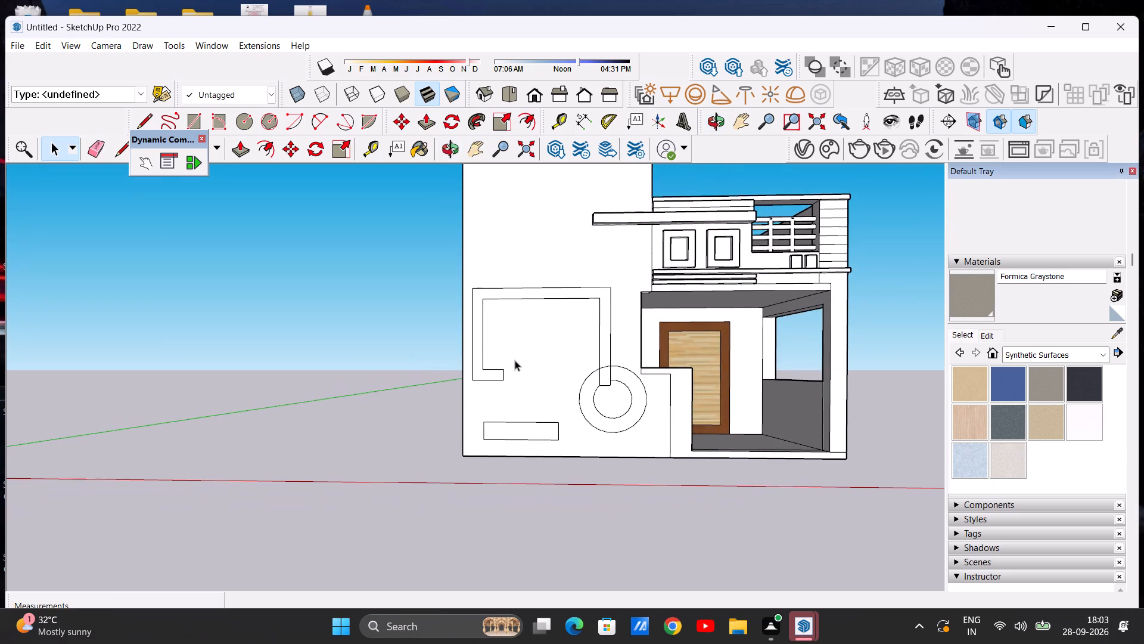
scroll(528, 386, "up", 2)
scroll(528, 386, "down", 9)
scroll(589, 351, "up", 4)
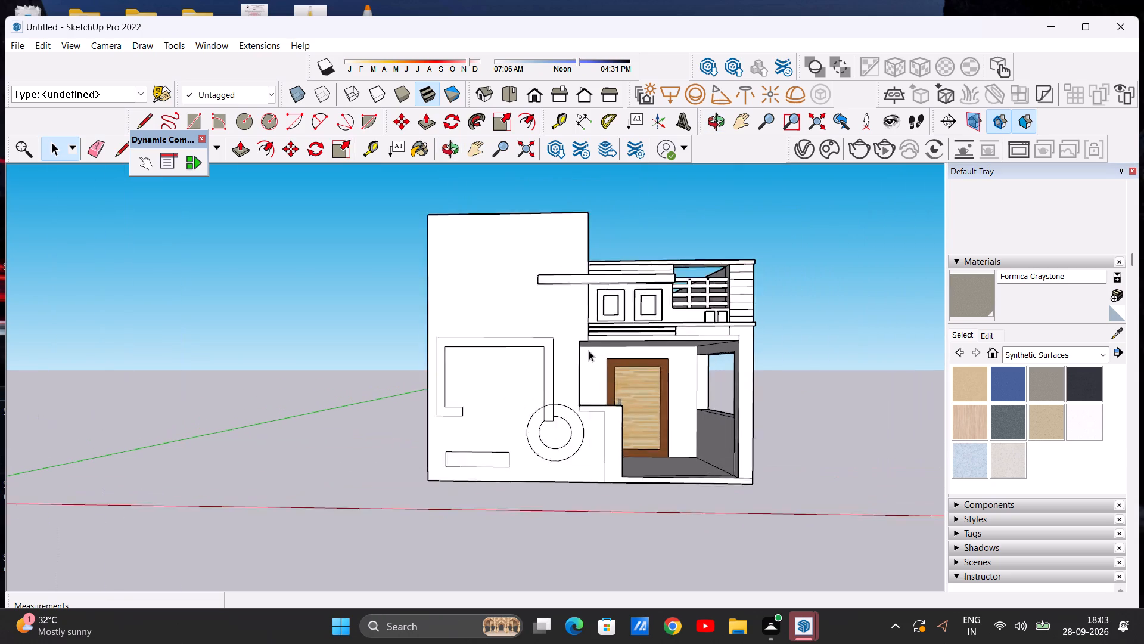
scroll(589, 351, "up", 2)
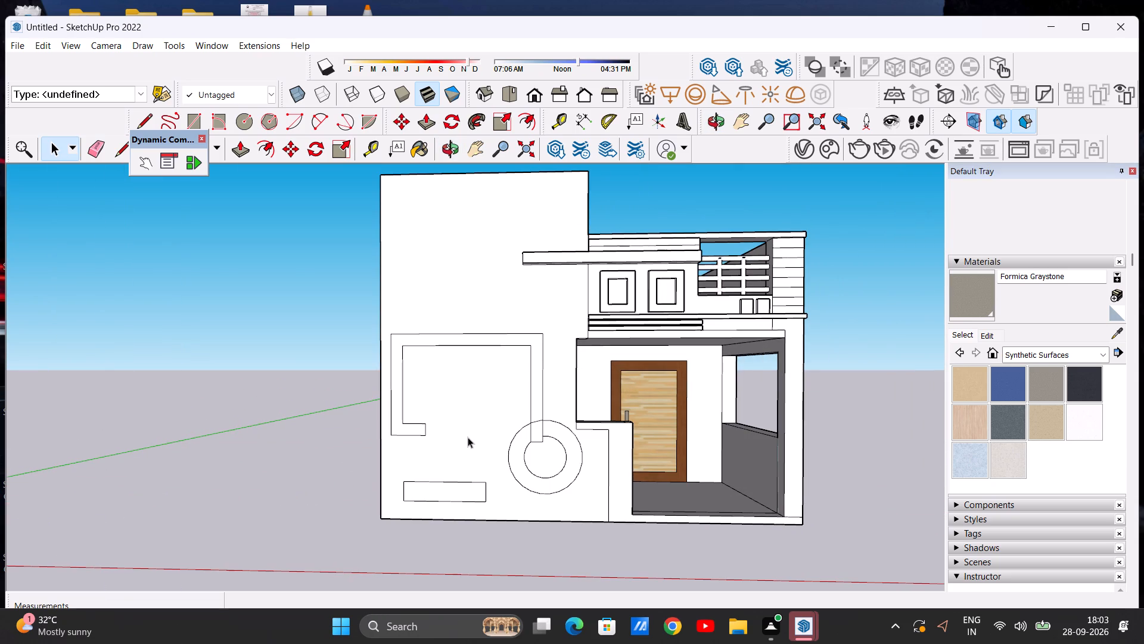
double_click(440, 492)
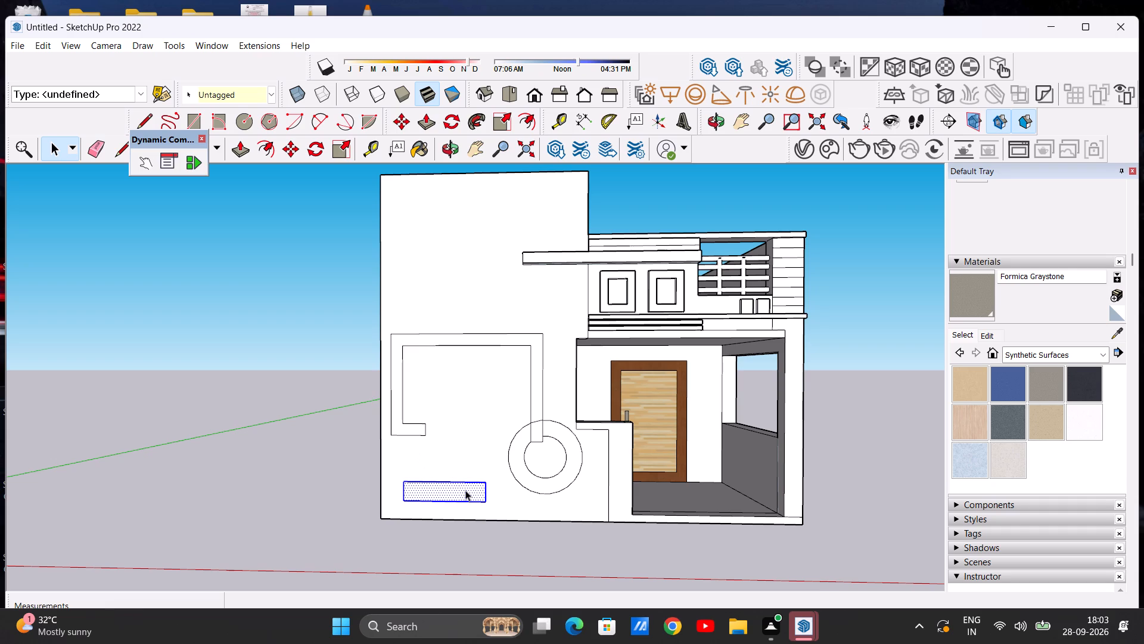
key("space")
key("Delete")
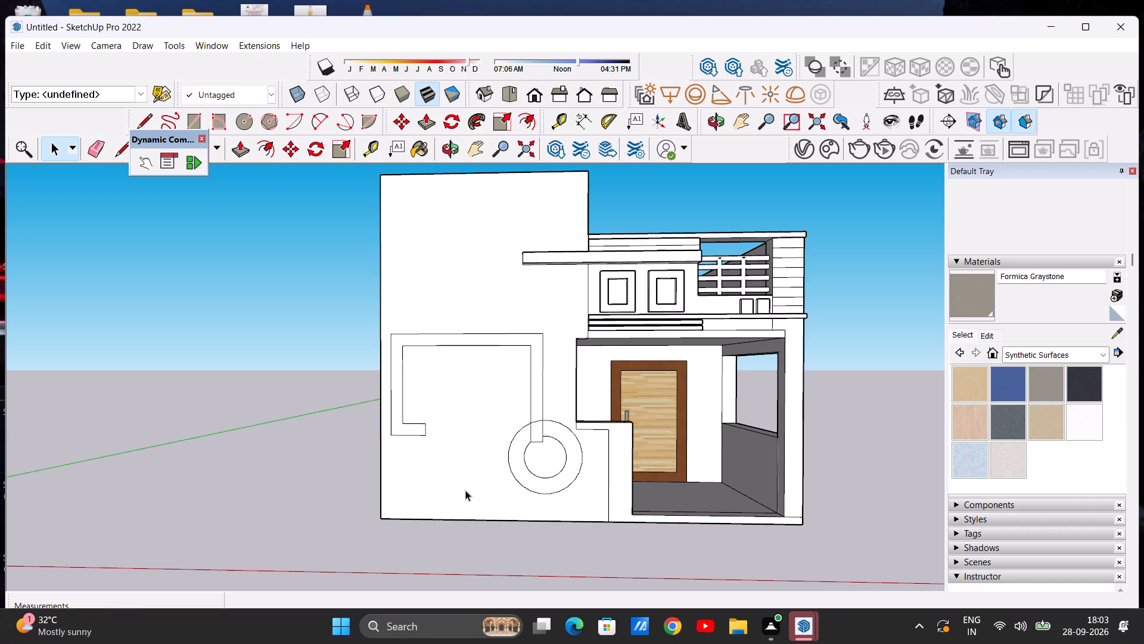
Draw a horizontal rectangle about 6' 2" by 1' near the wall's bottom outer corner, aligned with the frame's outer vertical edge.
left_click(191, 116)
scroll(363, 523, "up", 6)
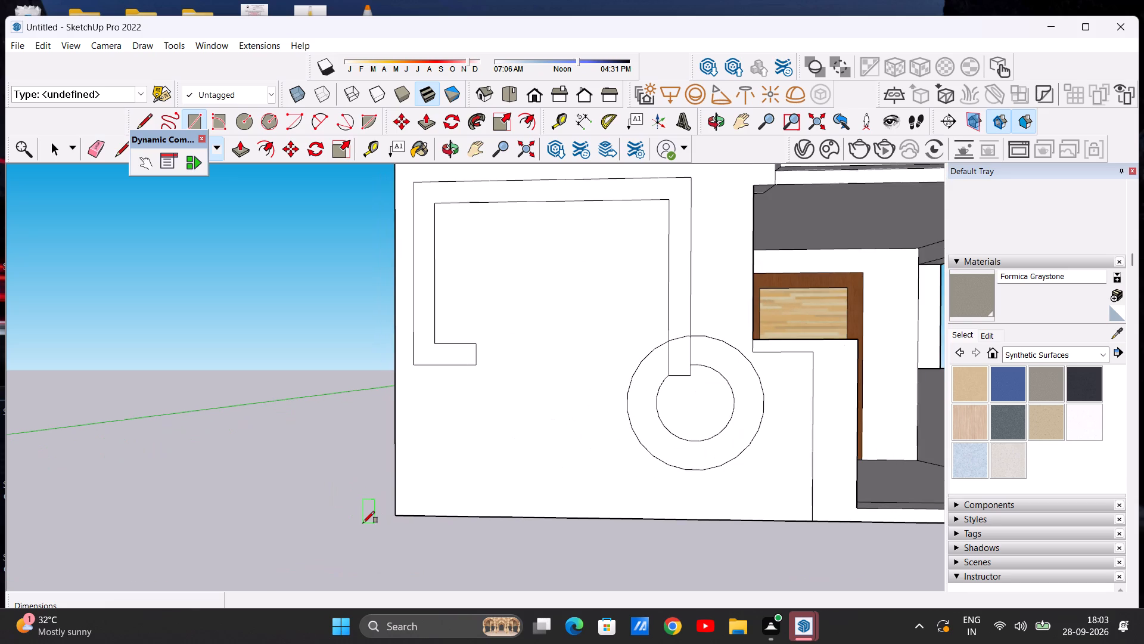
scroll(527, 481, "up", 5)
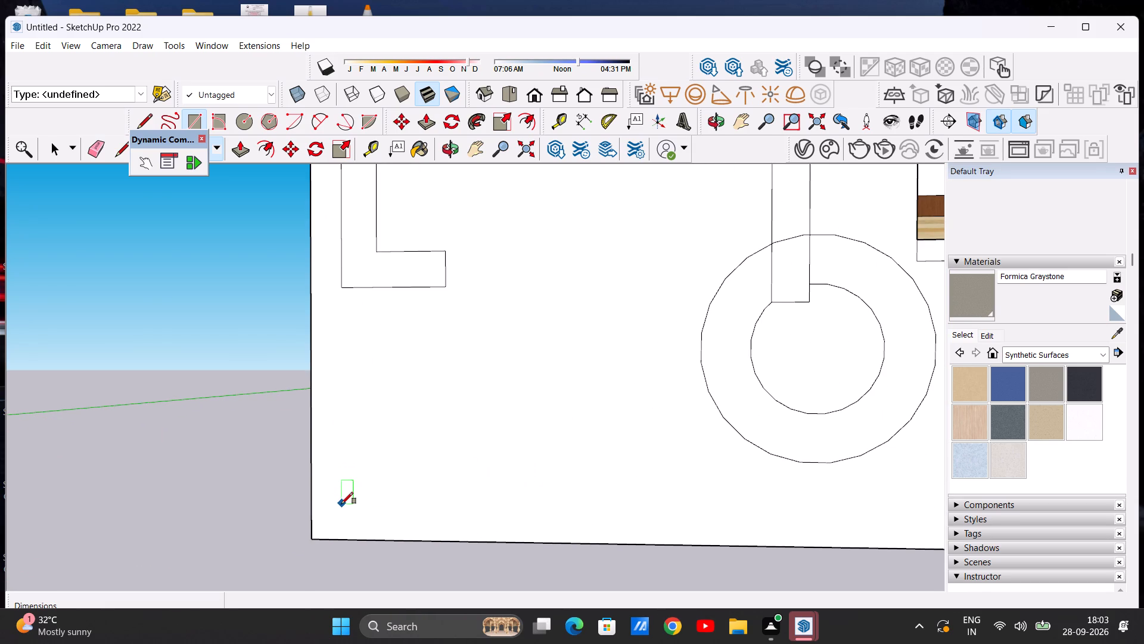
left_click(343, 521)
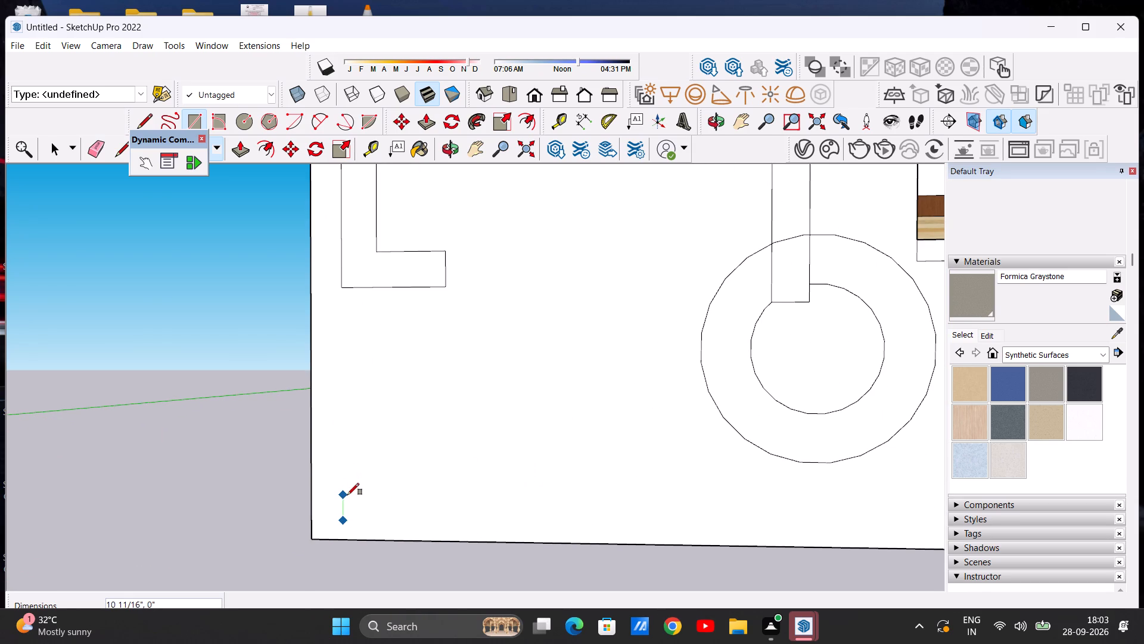
left_click(347, 493)
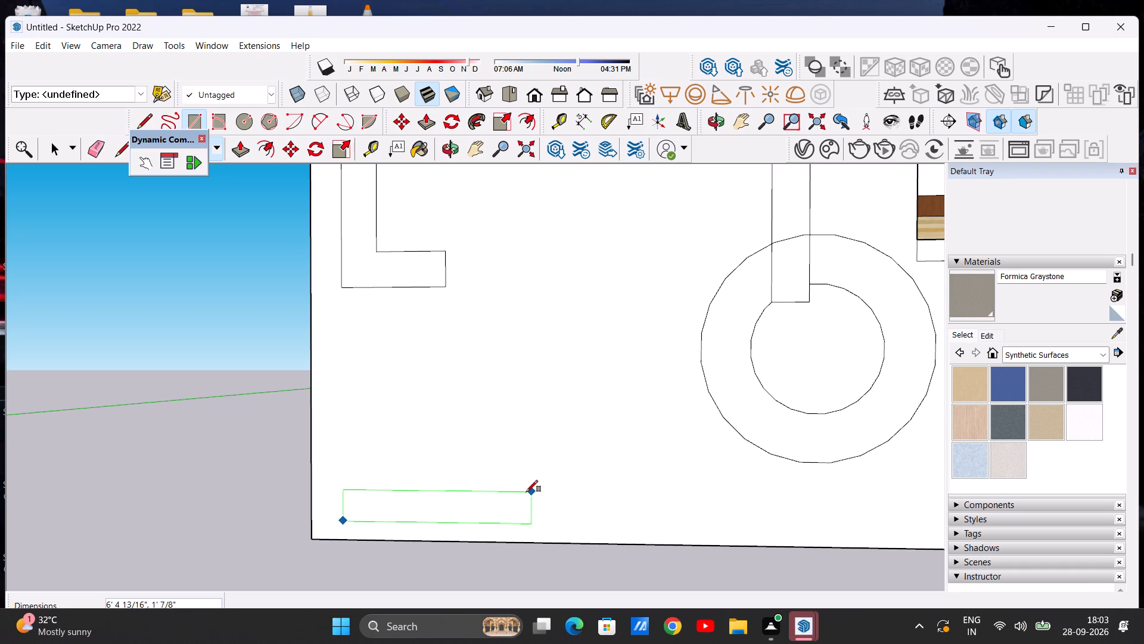
left_click(524, 494)
key("space")
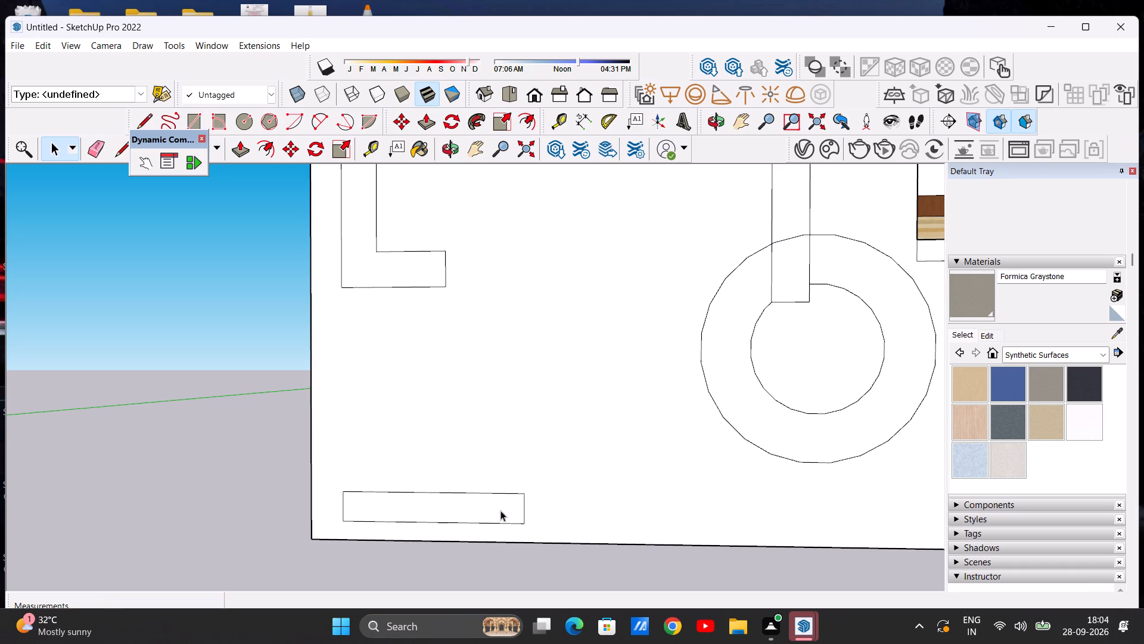
Copy the new rectangle straight up three times, about 1' 3" to 1' 4" apart, making a stack of four bars.
scroll(500, 510, "down", 5)
scroll(511, 402, "up", 5)
scroll(503, 507, "down", 4)
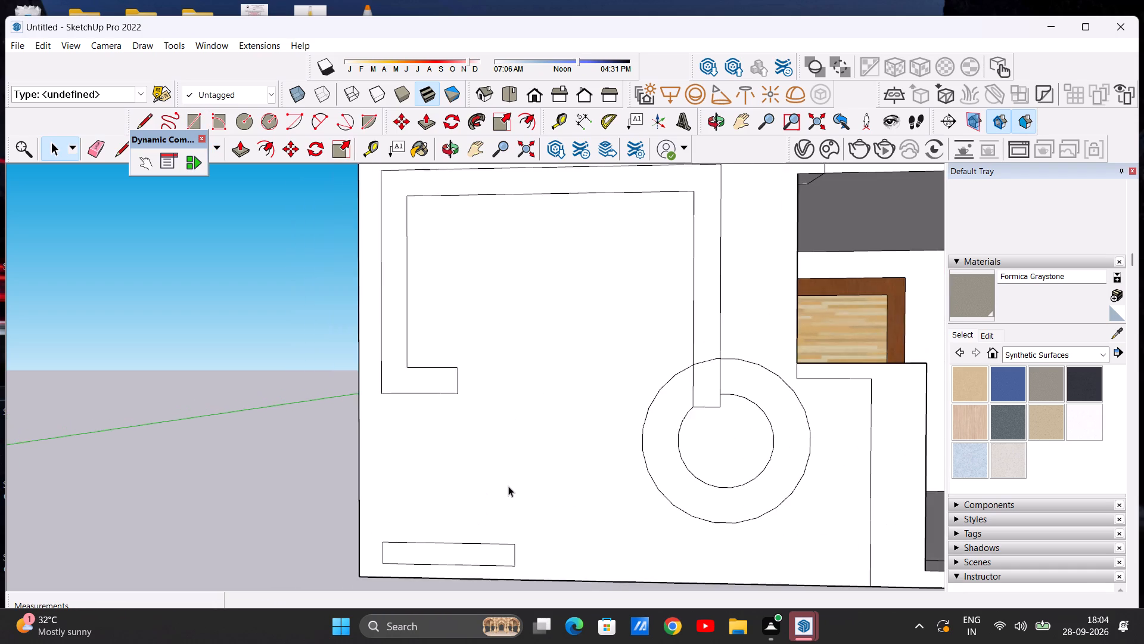
scroll(500, 543, "up", 3)
double_click(495, 555)
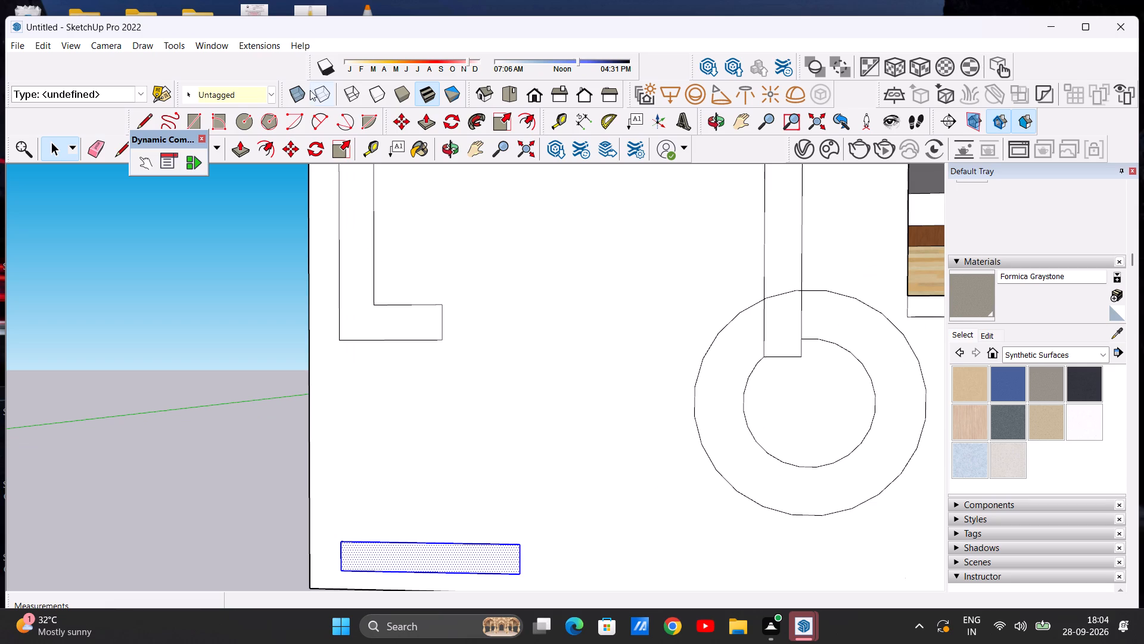
left_click(294, 152)
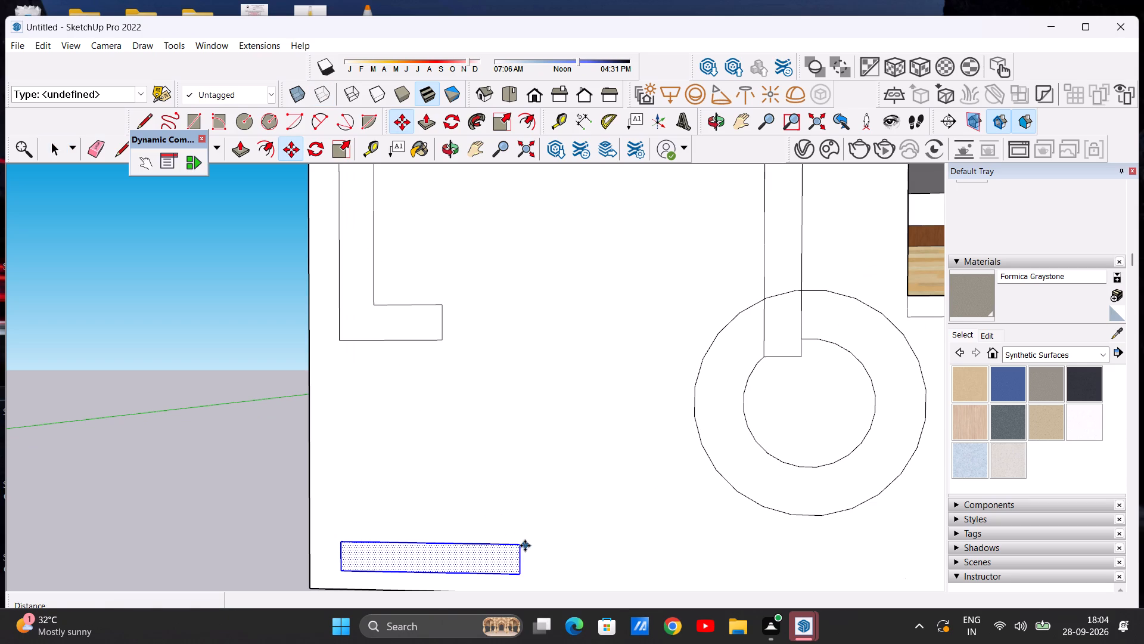
left_click(519, 546)
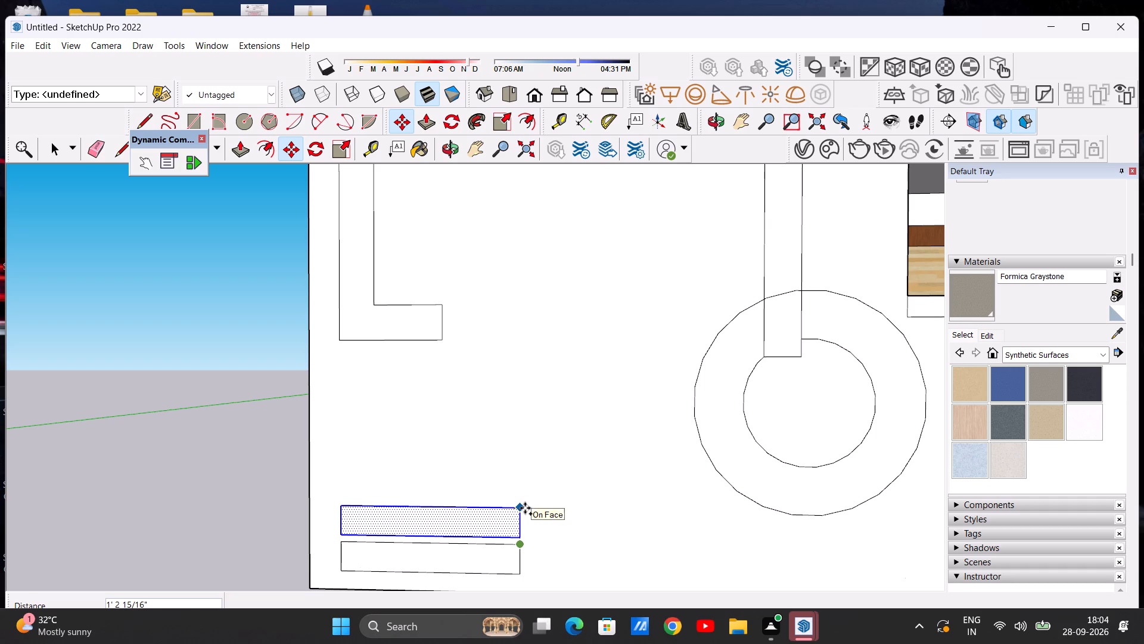
left_click(525, 509)
left_click(521, 509)
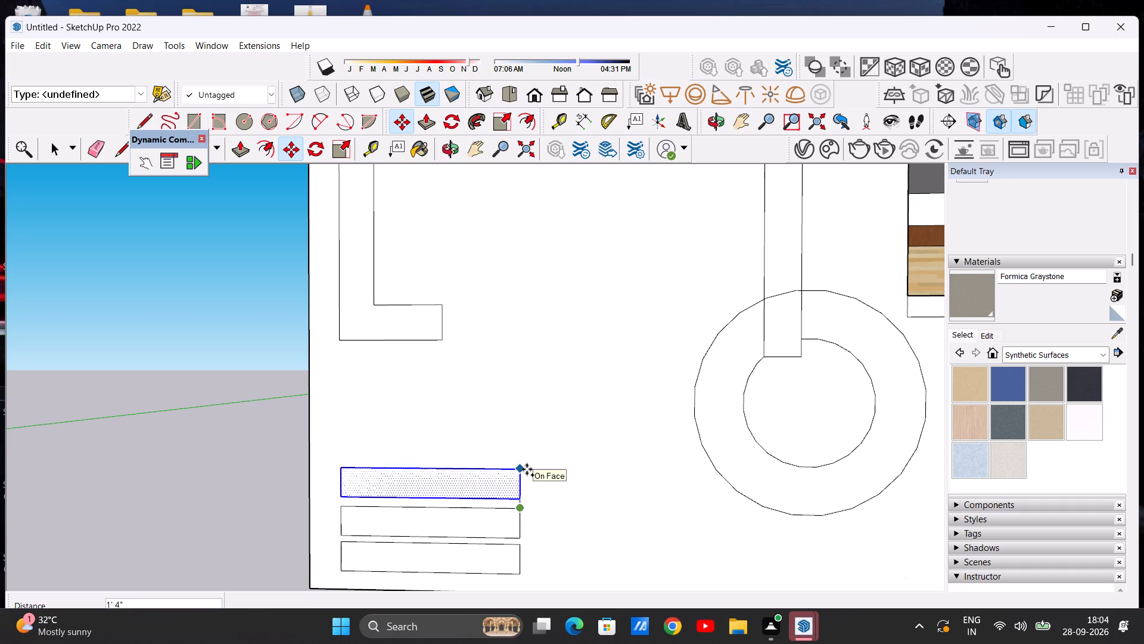
left_click(527, 470)
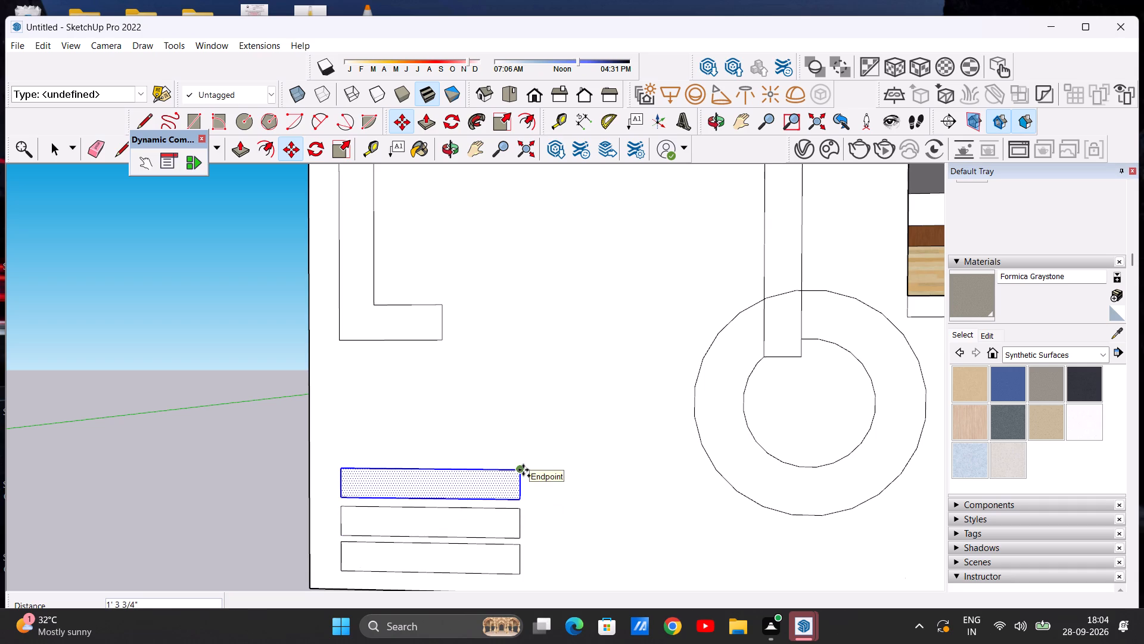
left_click(523, 470)
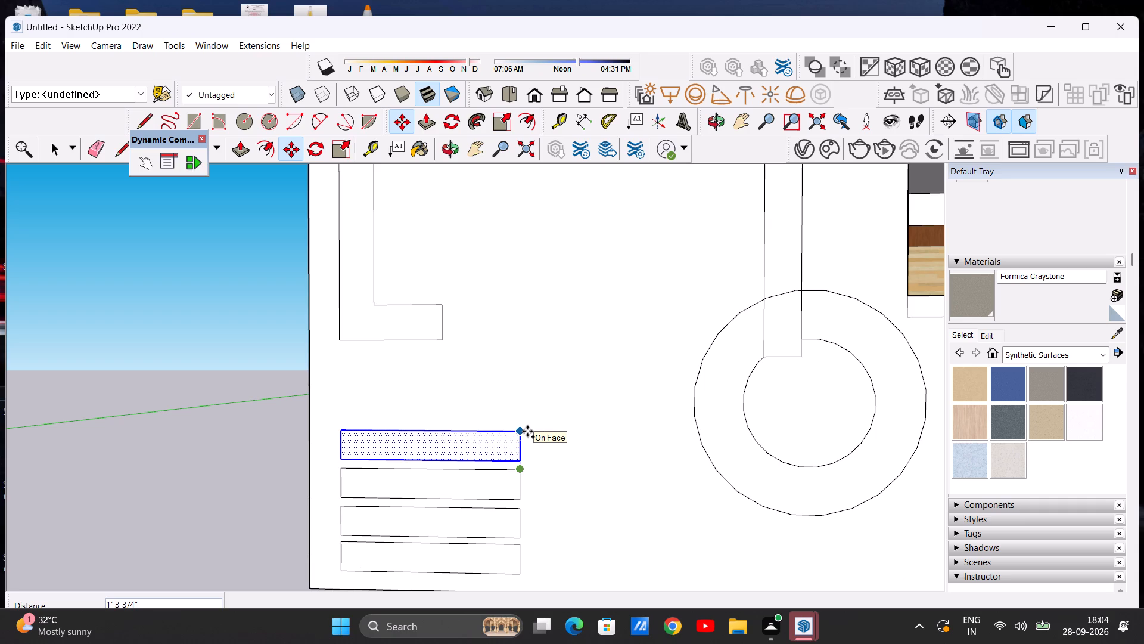
left_click(527, 431)
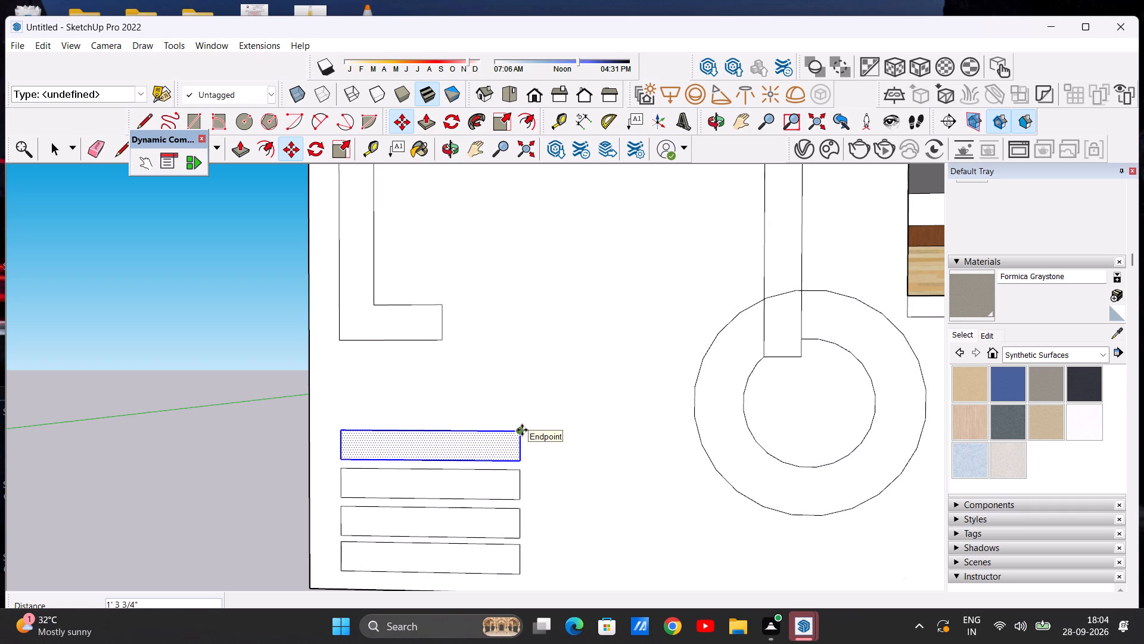
key("space")
scroll(517, 423, "down", 8)
left_click(346, 439)
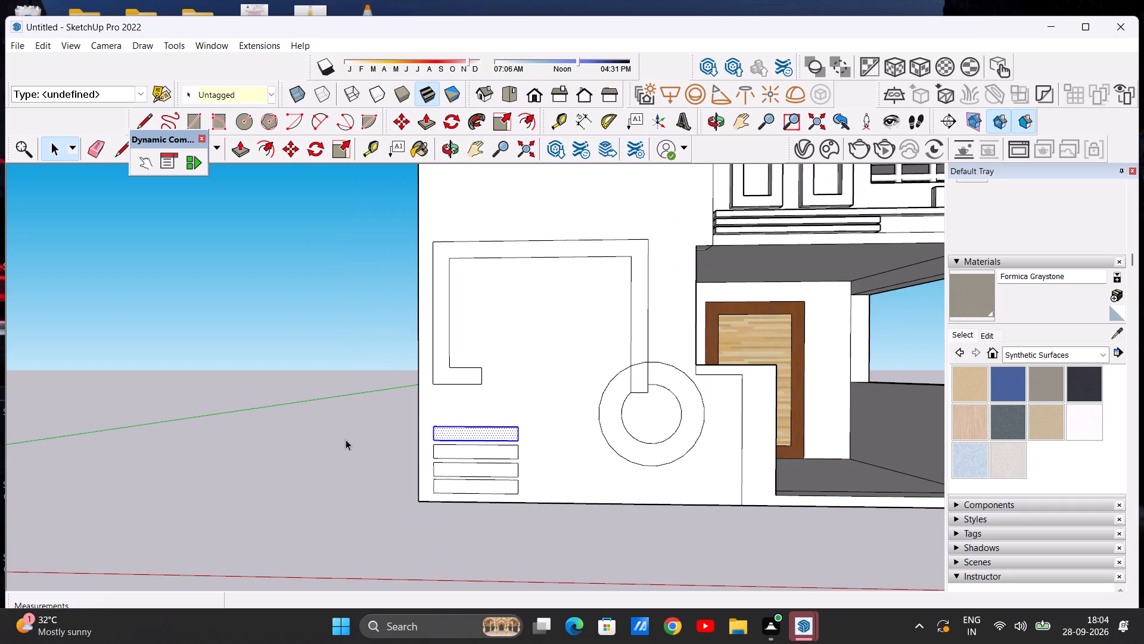
Draw a long horizontal rectangle about 13' 6" by 1' 2" between the frame's short foot and the bar stack, reaching the ring's inner circle.
scroll(431, 427, "up", 5)
scroll(427, 425, "down", 3)
scroll(540, 369, "up", 2)
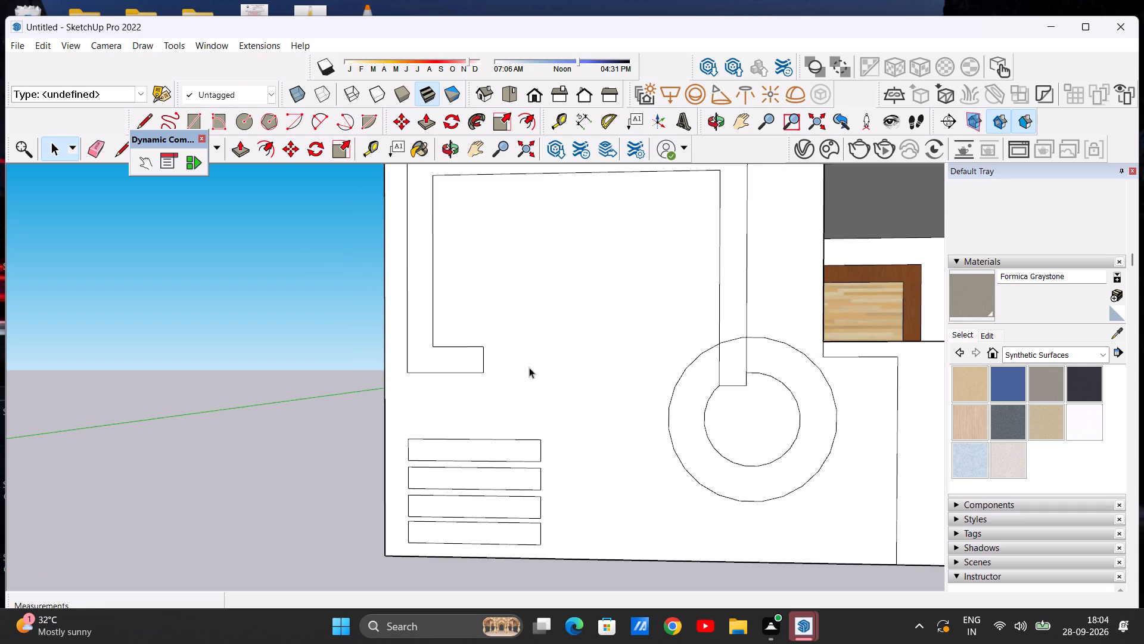
left_click(199, 123)
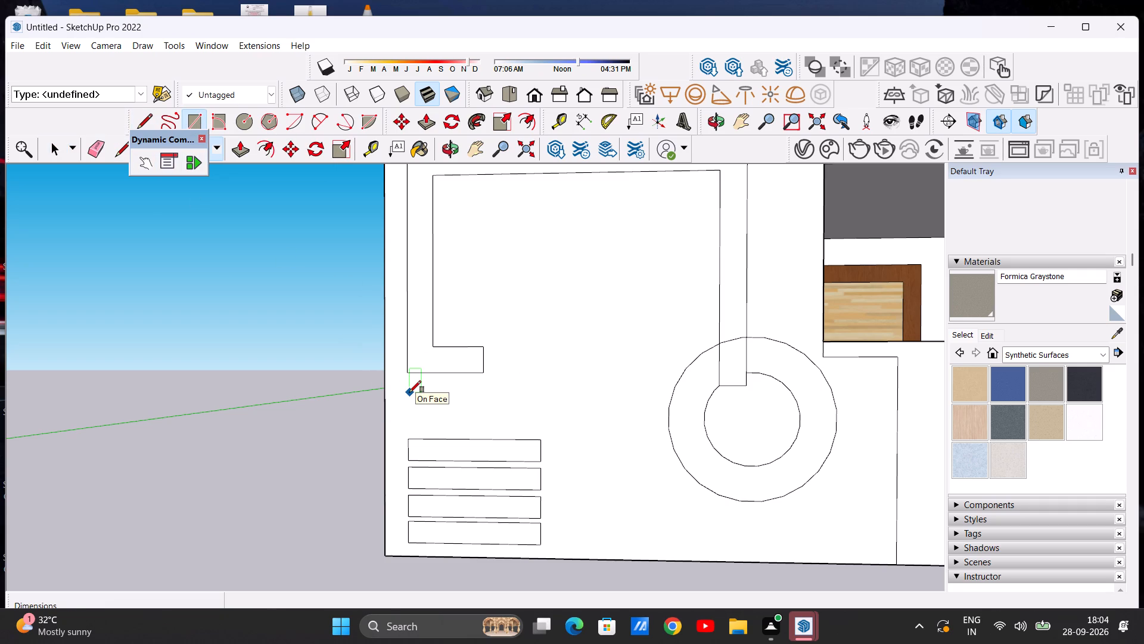
left_click(409, 392)
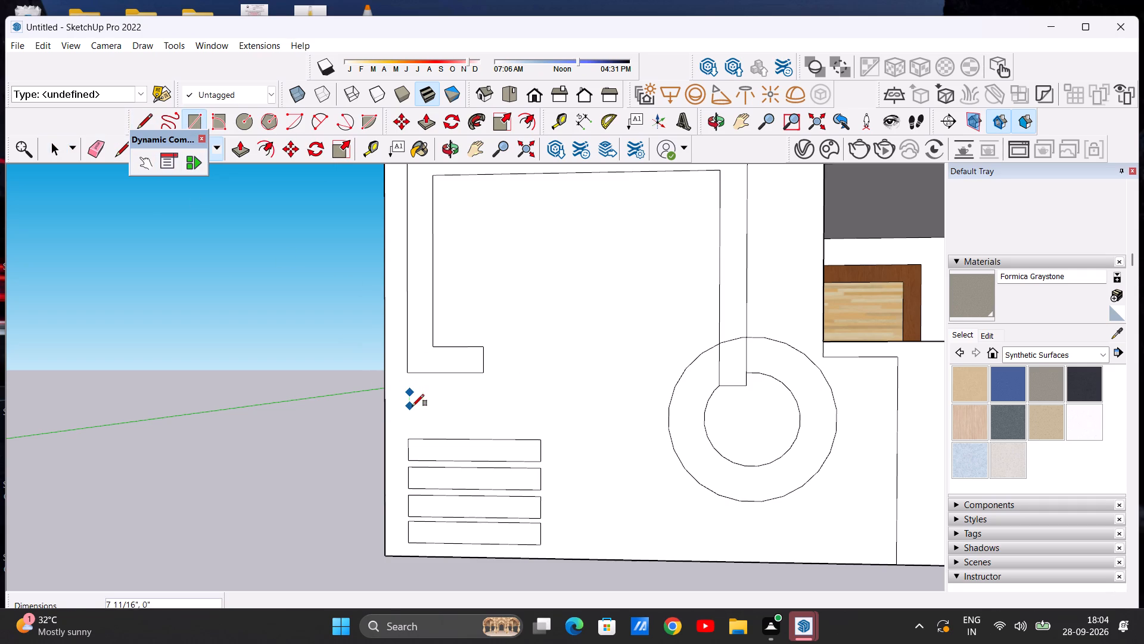
left_click(412, 413)
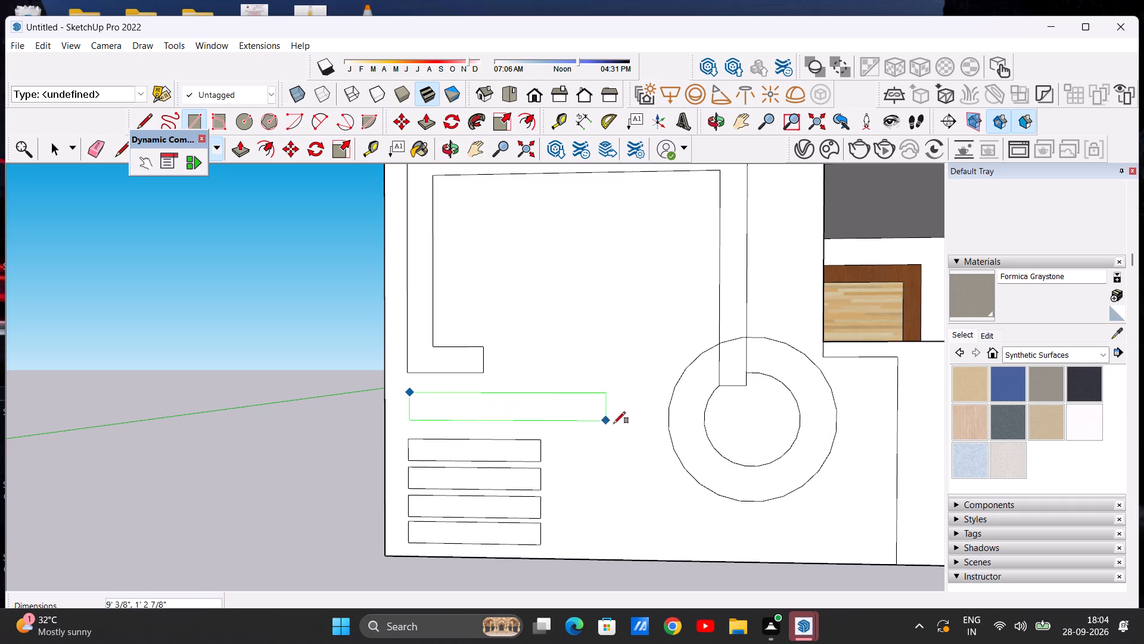
left_click(711, 418)
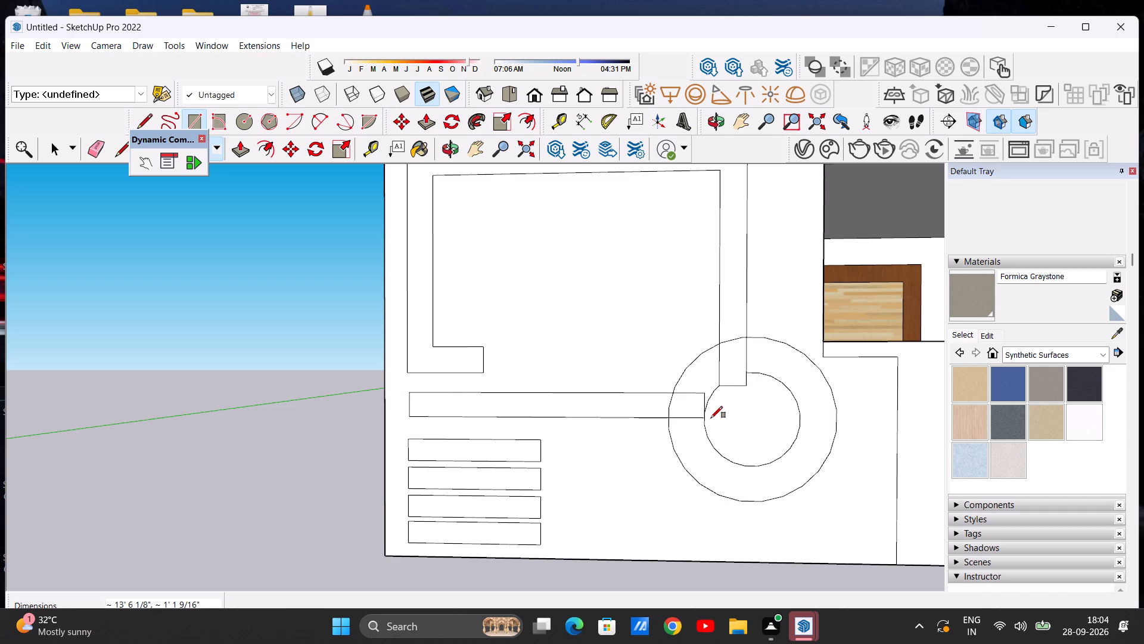
key("space")
Extend the long horizontal strip about 10" past its inner end into the ring's inner circle, closing it with a vertical end line.
scroll(676, 442, "down", 4)
scroll(704, 405, "up", 6)
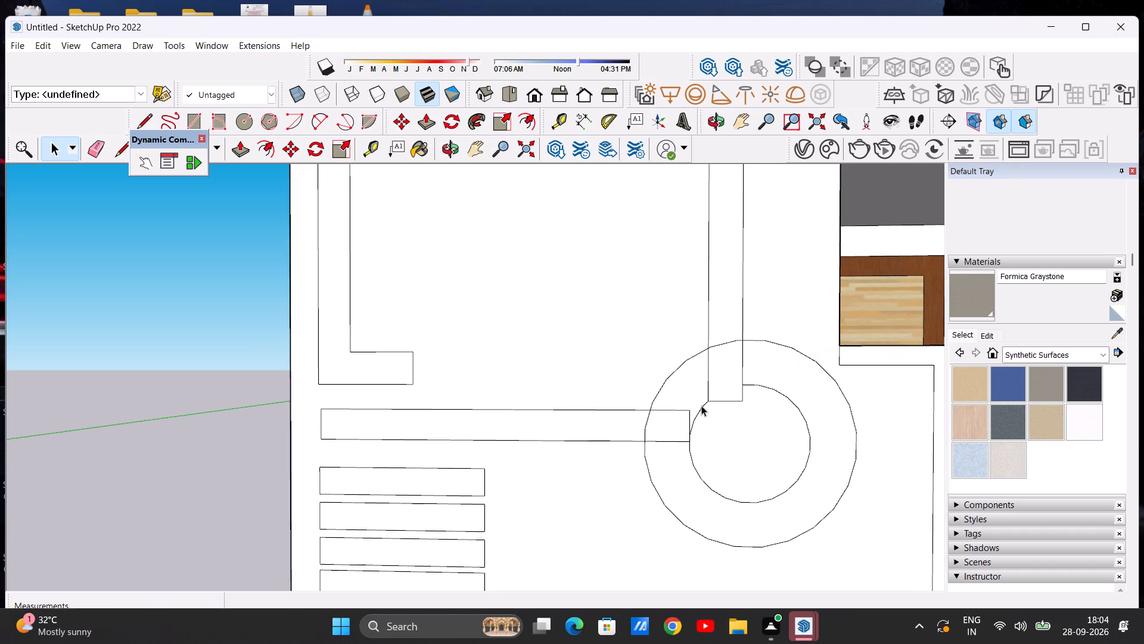
scroll(684, 416, "down", 4)
scroll(701, 417, "up", 6)
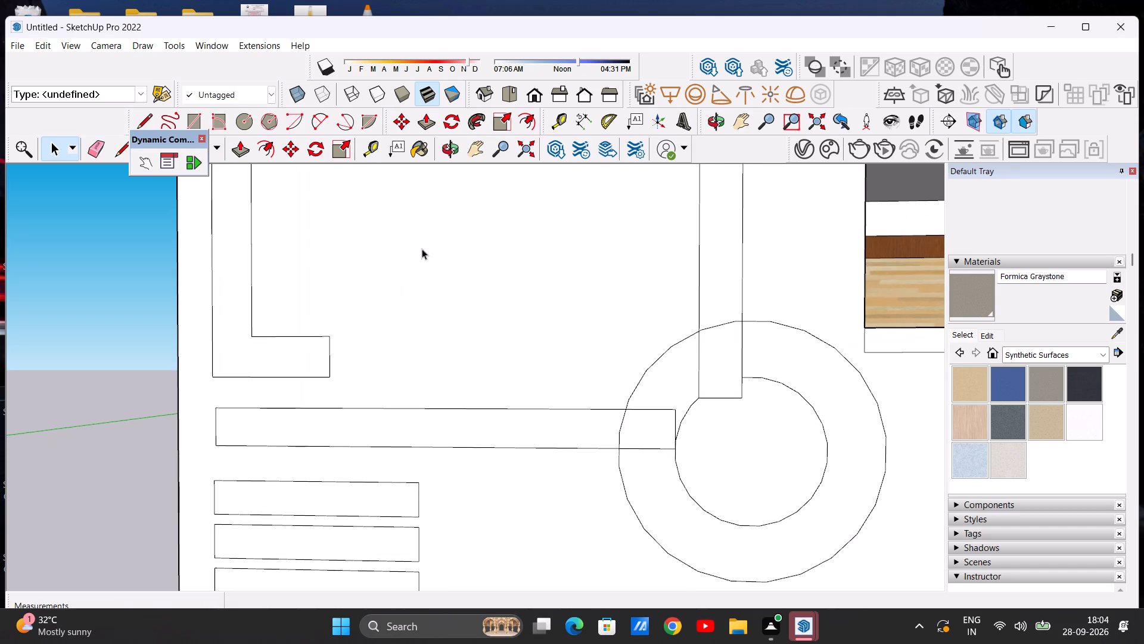
left_click(120, 150)
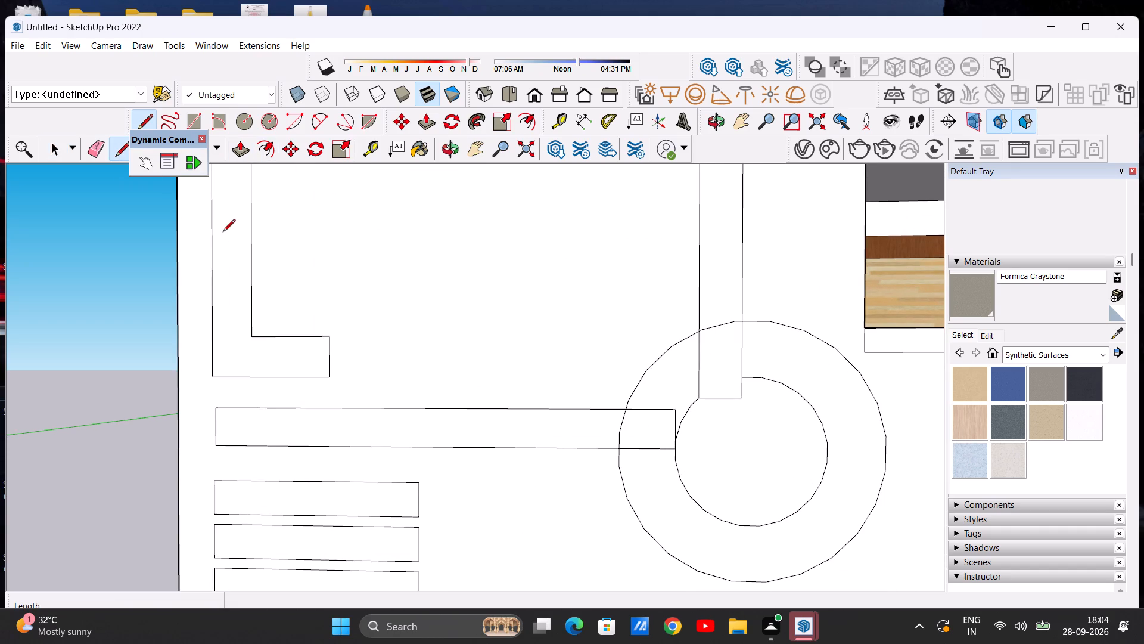
scroll(598, 422, "down", 4)
scroll(685, 427, "up", 5)
left_click(627, 407)
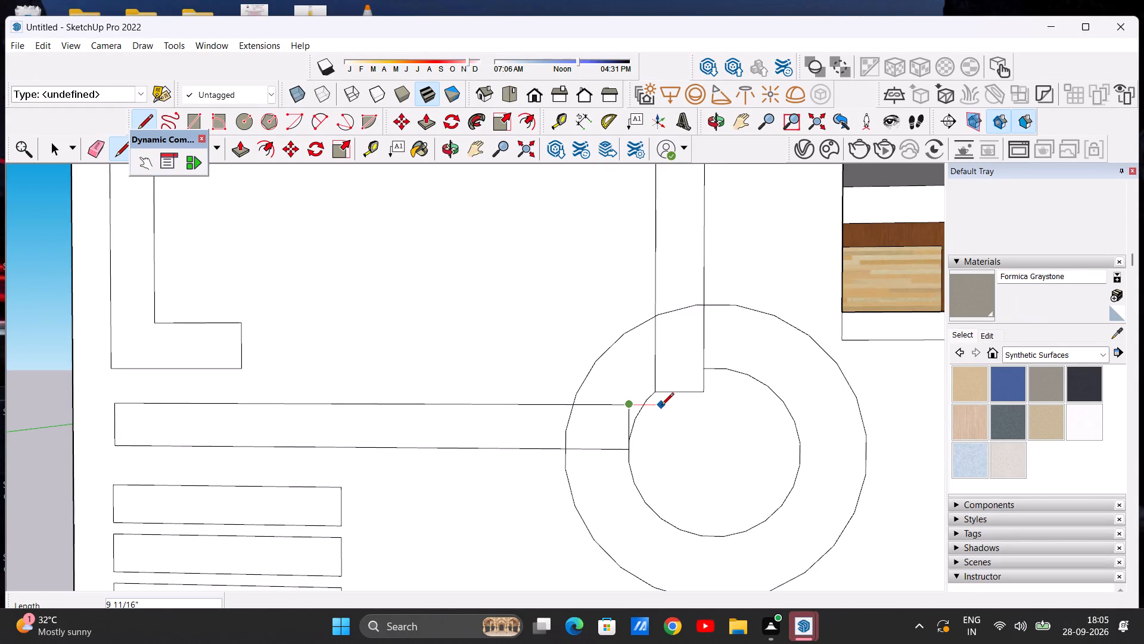
left_click(661, 406)
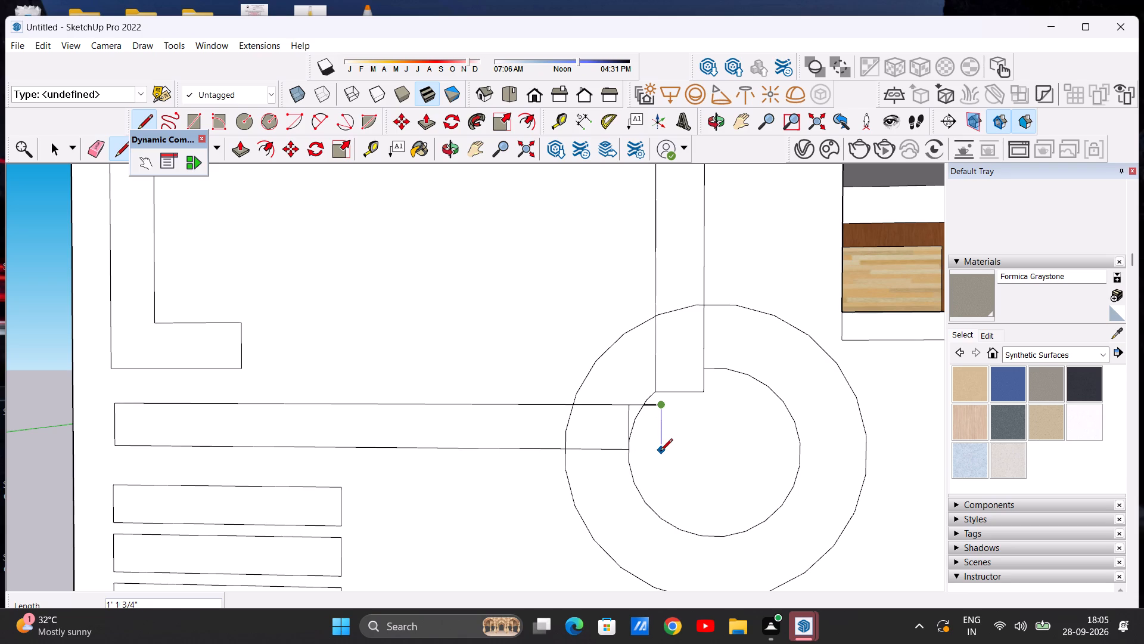
key("space")
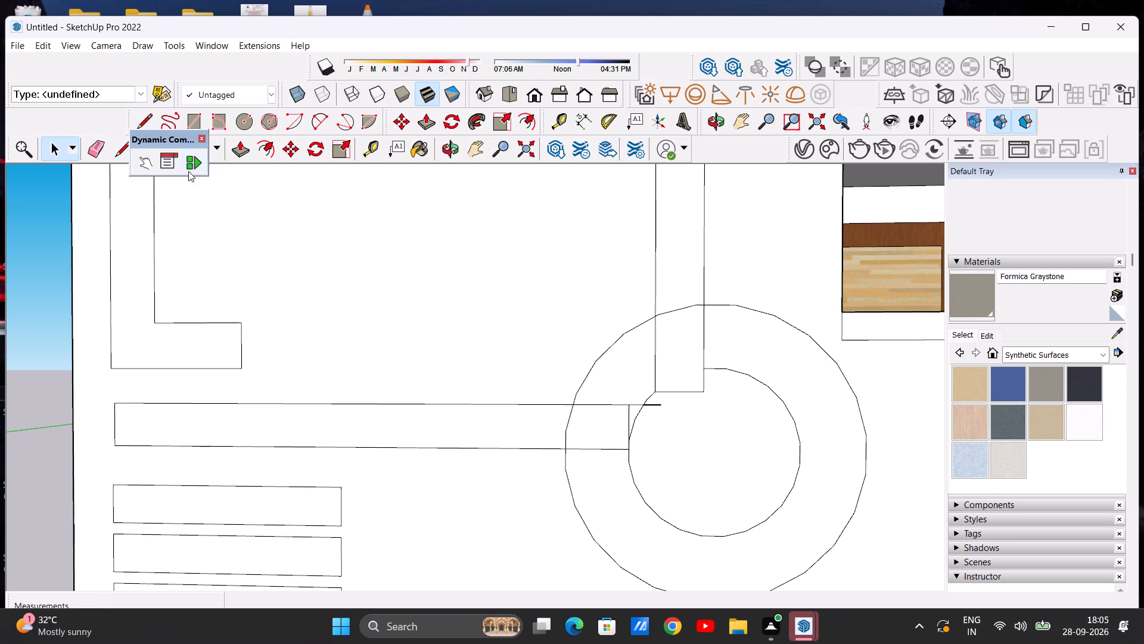
left_click(114, 151)
scroll(646, 463, "up", 5)
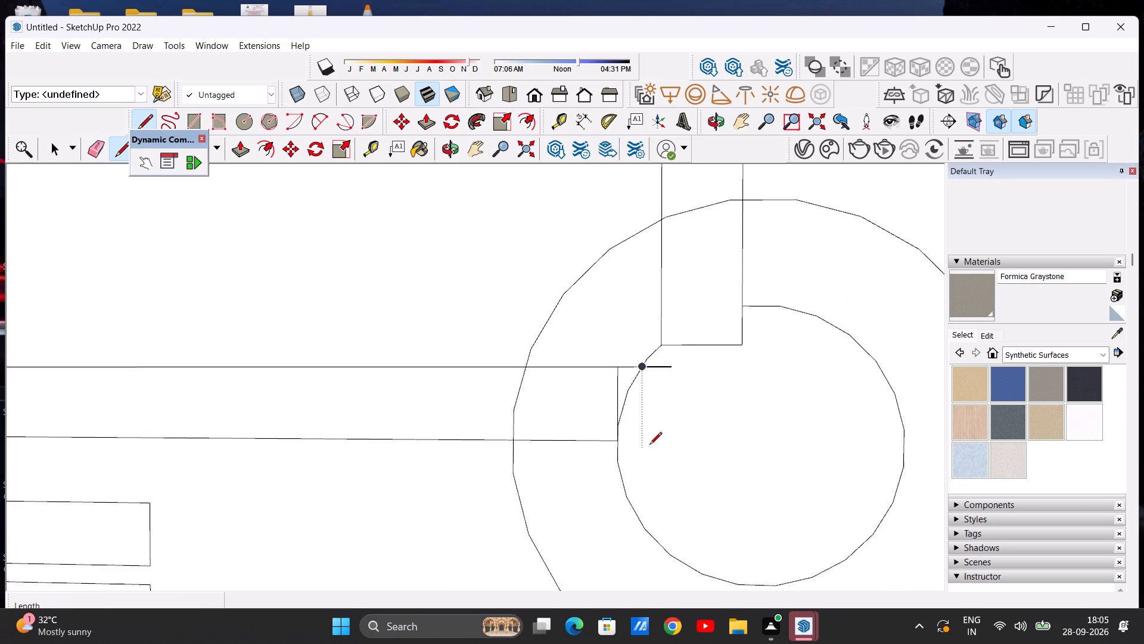
scroll(649, 445, "up", 4)
left_click(602, 439)
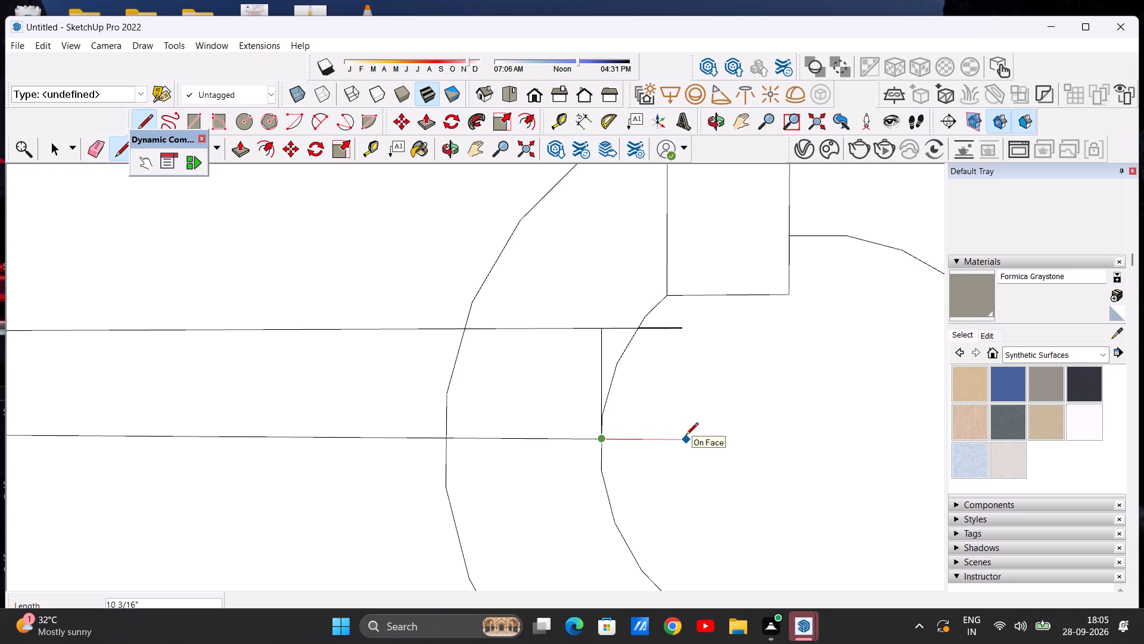
left_click(685, 436)
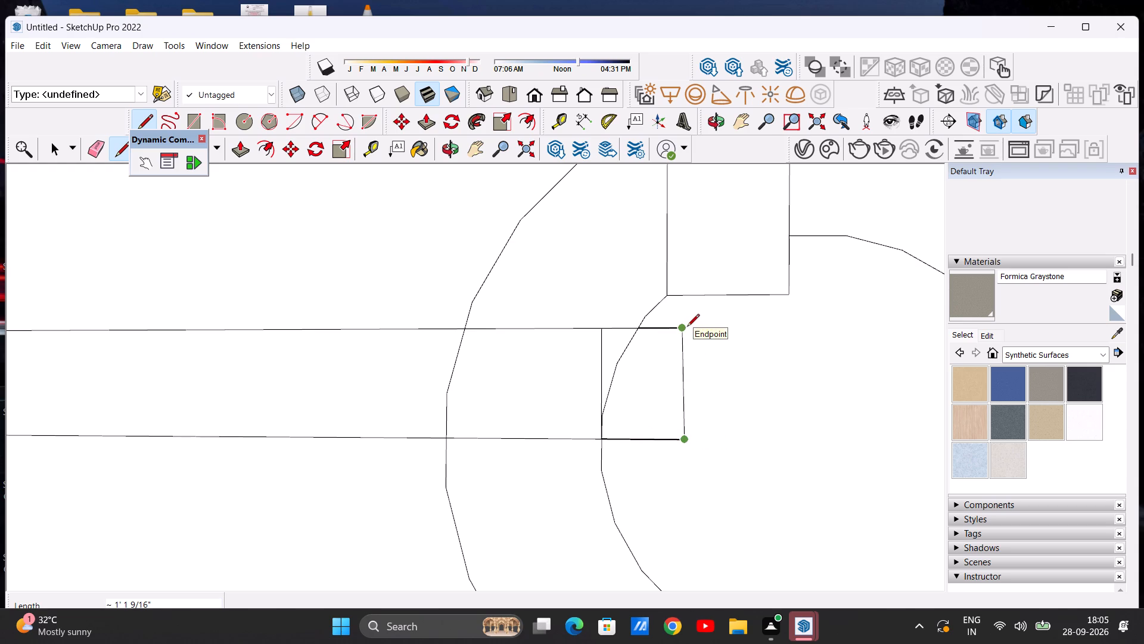
left_click(687, 327)
key("space")
Erase the strip's former end edge and the piece of the ring's inner circle lying inside the extended strip.
scroll(604, 478, "down", 5)
scroll(641, 419, "up", 2)
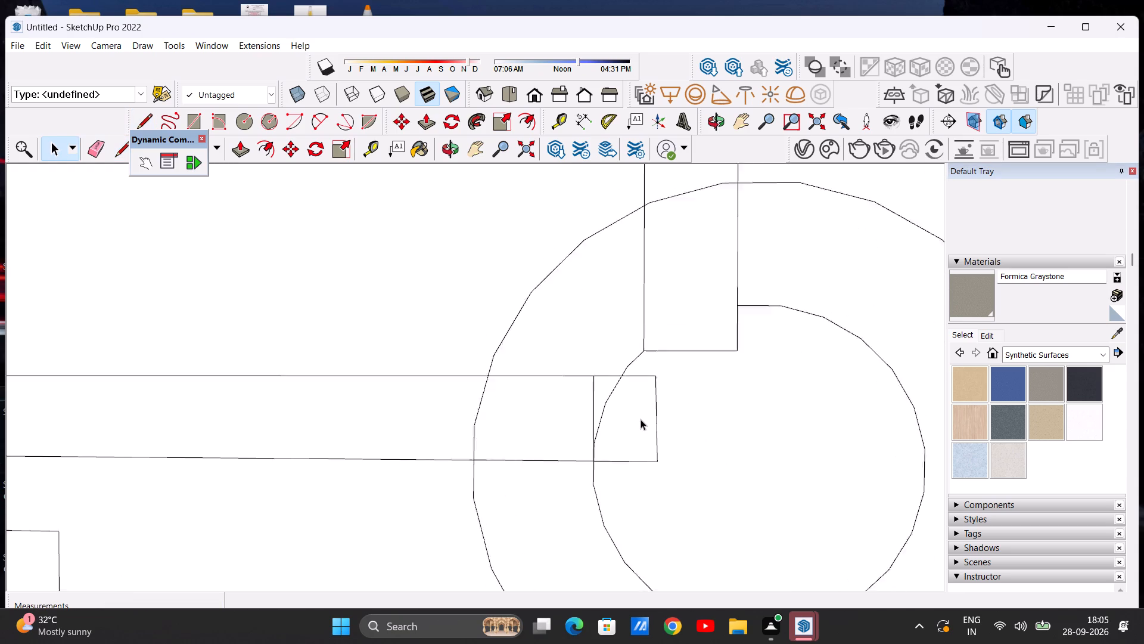
scroll(641, 419, "up", 3)
left_click(95, 141)
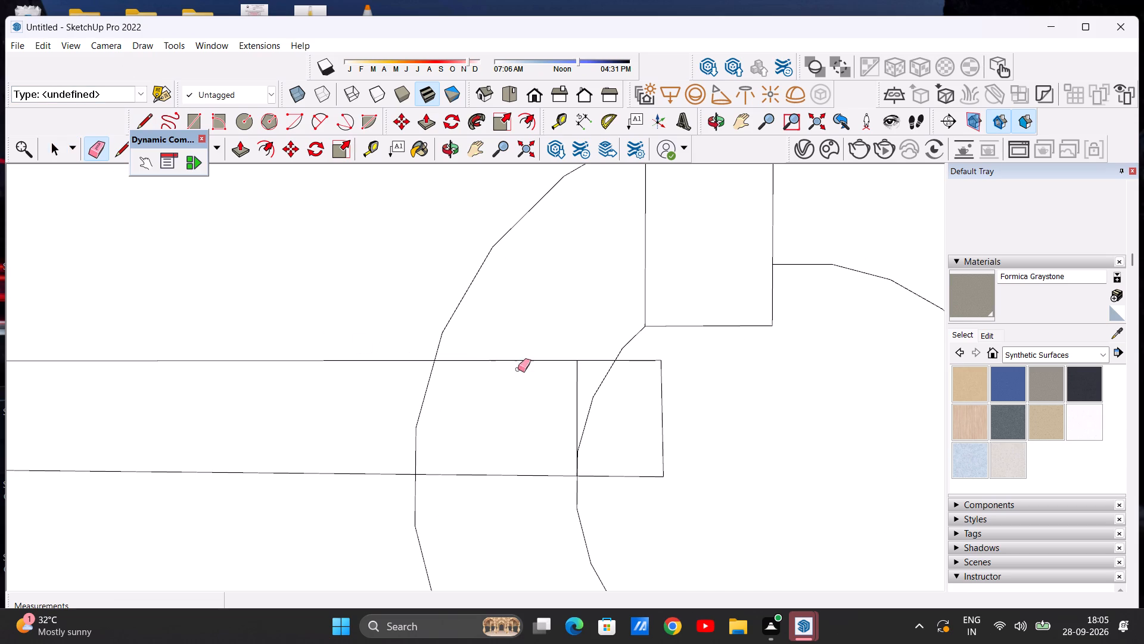
left_click_drag(571, 386, 595, 393)
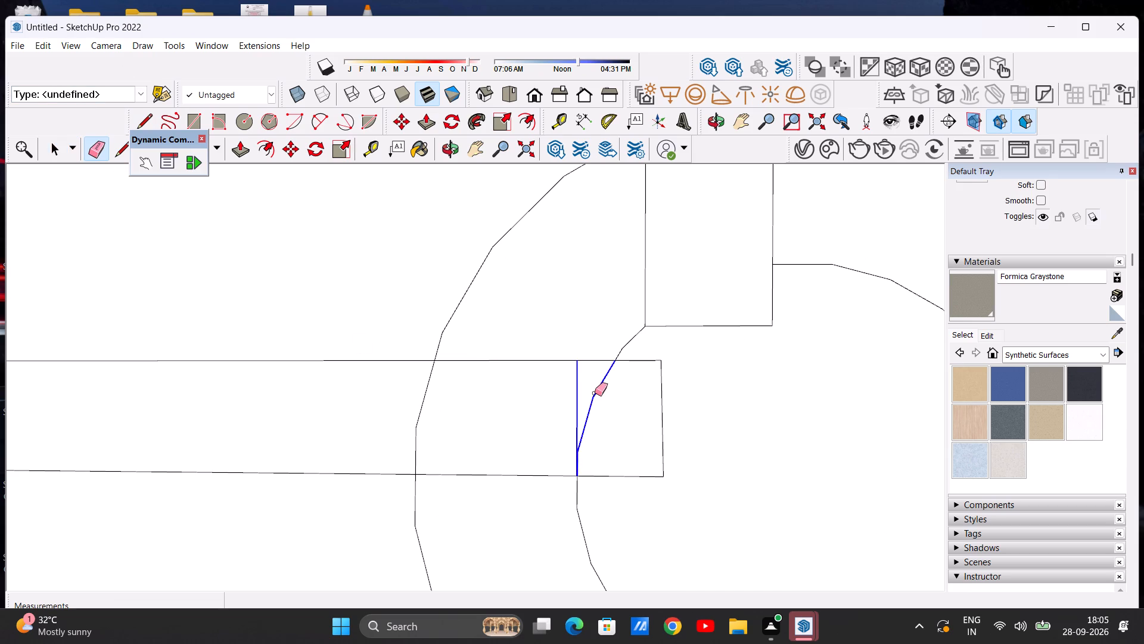
scroll(574, 411, "down", 5)
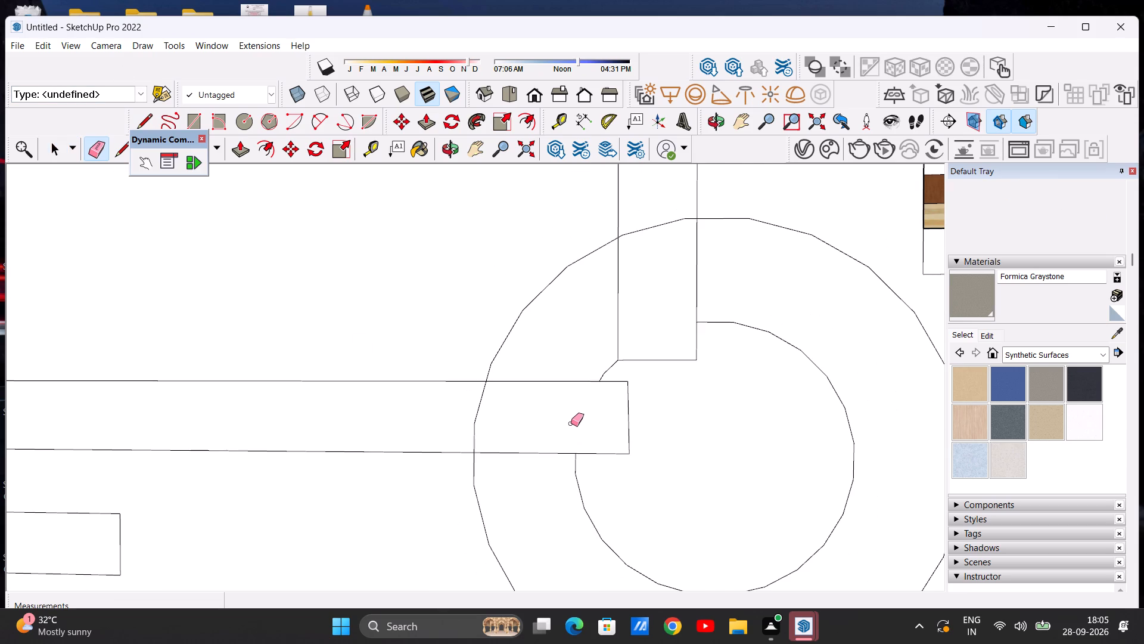
key("space")
Examine the strip's overlap with the ring and the outlines' proportions against the whole front facade.
scroll(572, 437, "down", 20)
scroll(572, 437, "down", 1)
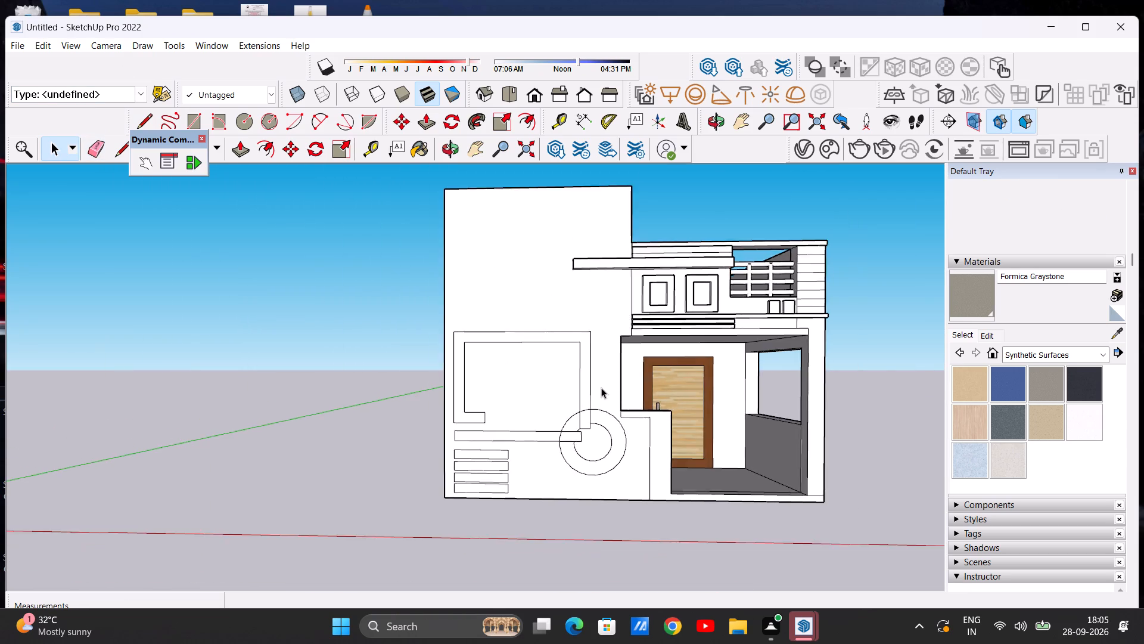
scroll(601, 376, "up", 7)
scroll(589, 456, "down", 4)
scroll(607, 437, "up", 6)
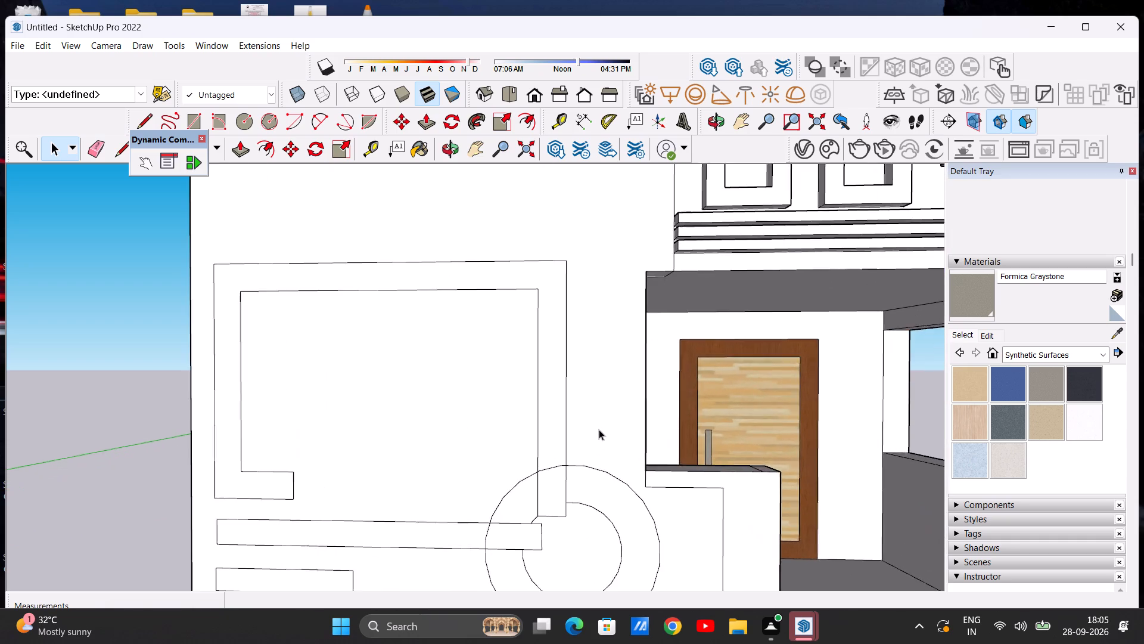
scroll(595, 429, "down", 11)
scroll(513, 479, "up", 14)
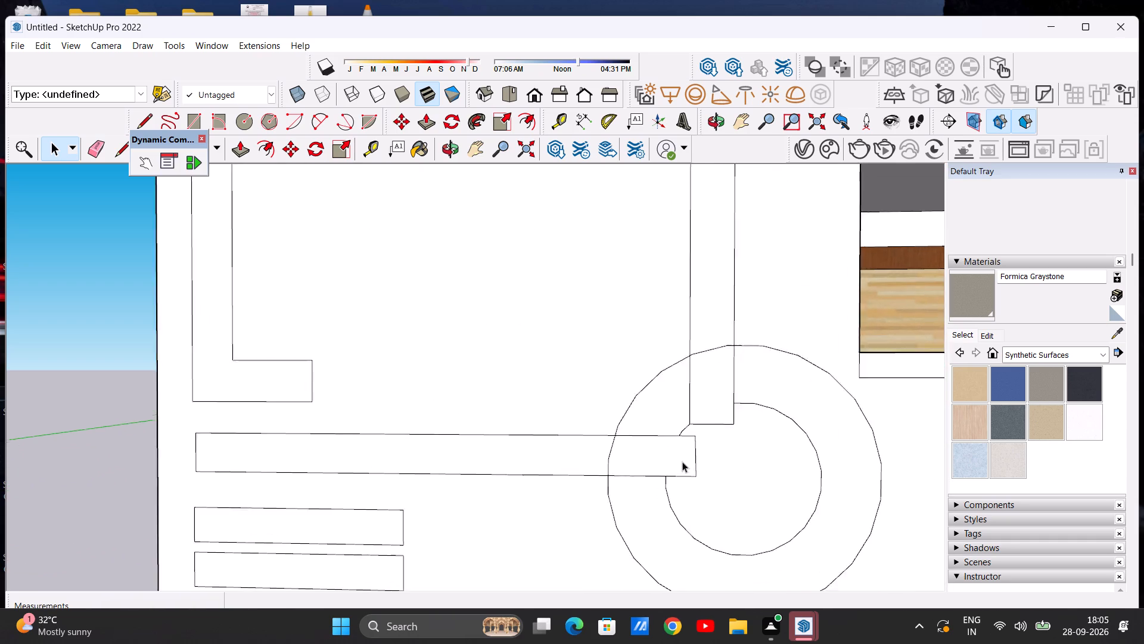
scroll(682, 462, "up", 6)
scroll(659, 458, "down", 5)
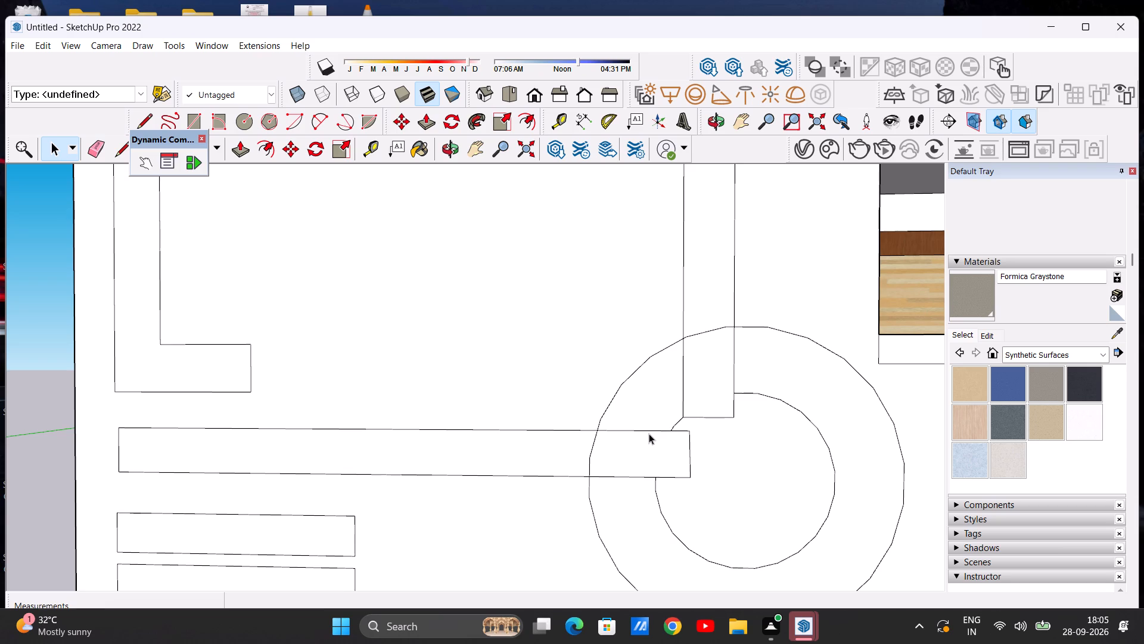
scroll(667, 422, "down", 6)
scroll(666, 436, "up", 1)
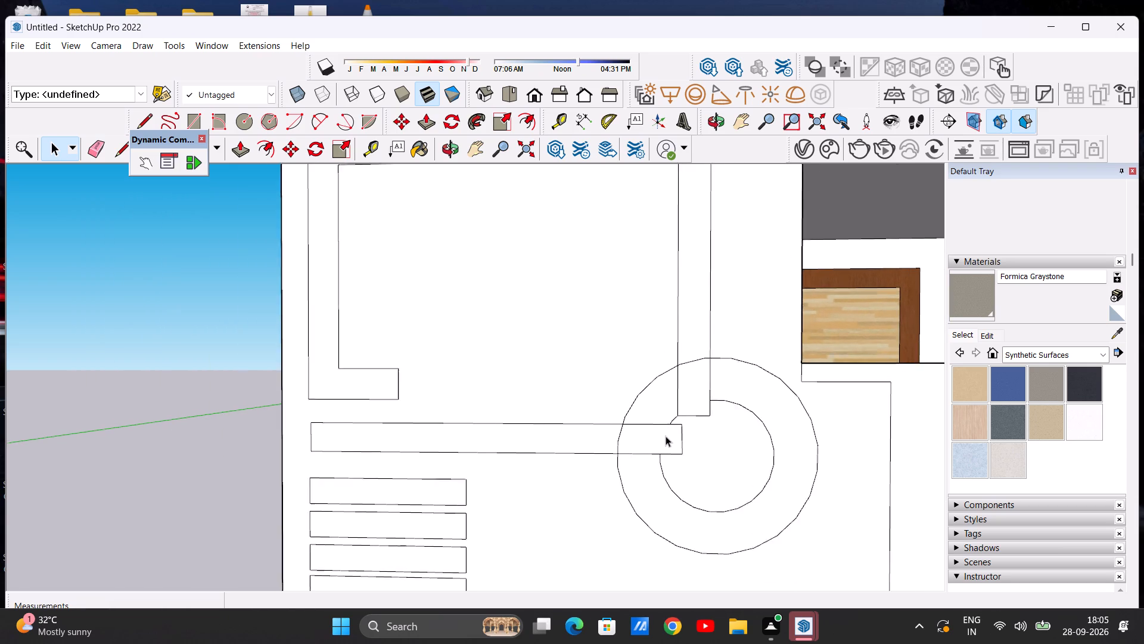
scroll(666, 436, "up", 1)
scroll(666, 369, "down", 15)
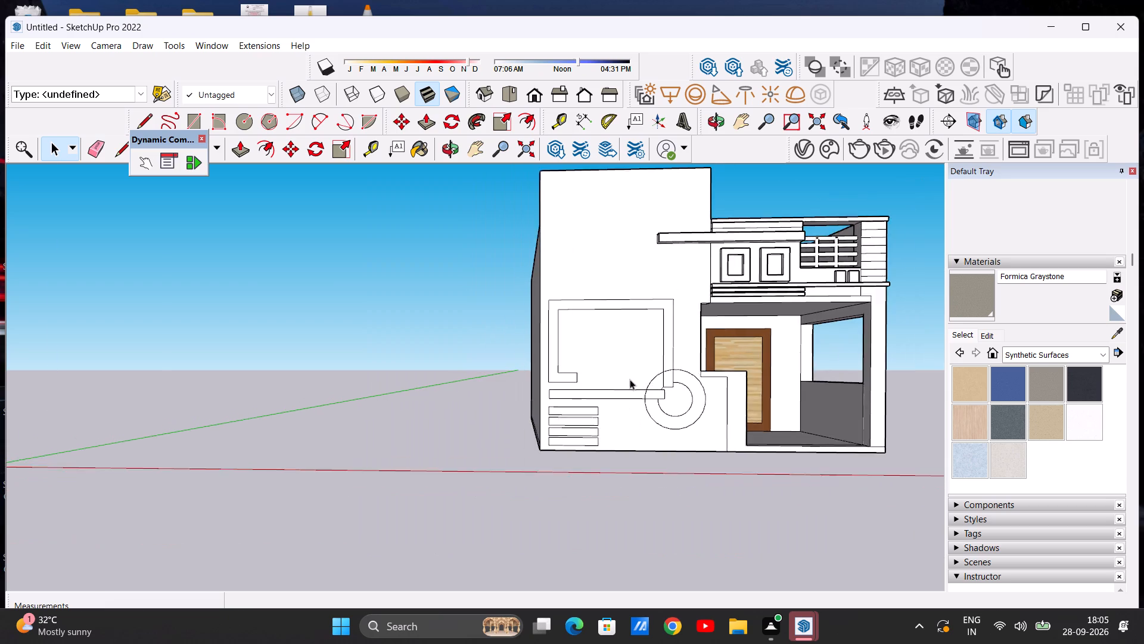
scroll(630, 379, "down", 2)
scroll(785, 273, "up", 6)
scroll(685, 276, "down", 2)
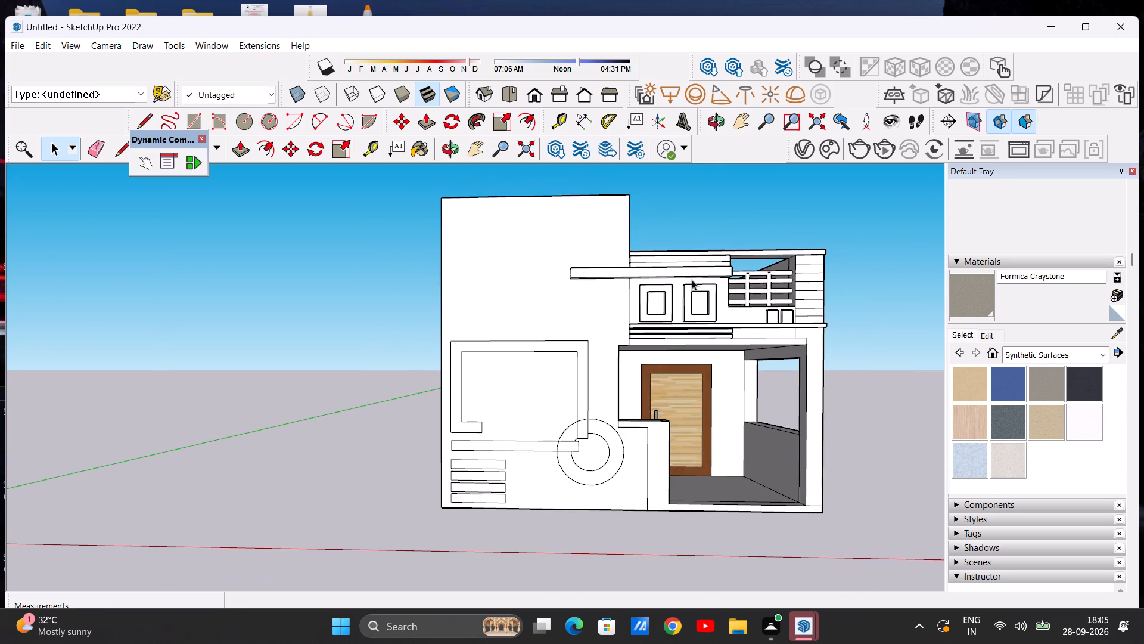
scroll(767, 284, "up", 5)
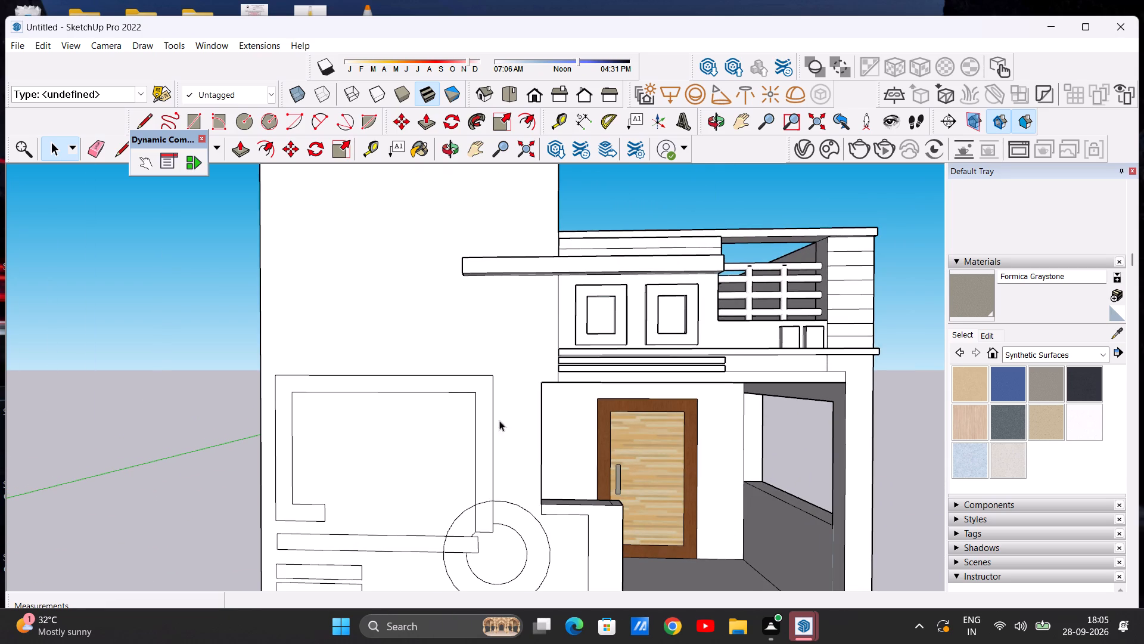
scroll(449, 450, "down", 5)
scroll(579, 404, "down", 2)
scroll(447, 501, "up", 2)
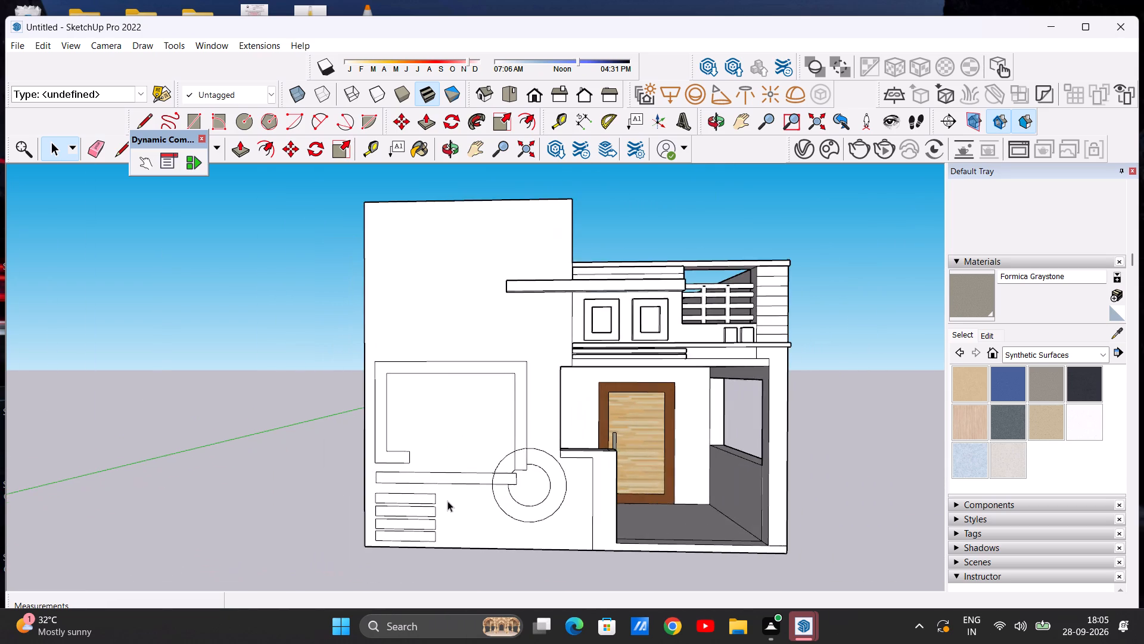
scroll(447, 501, "up", 2)
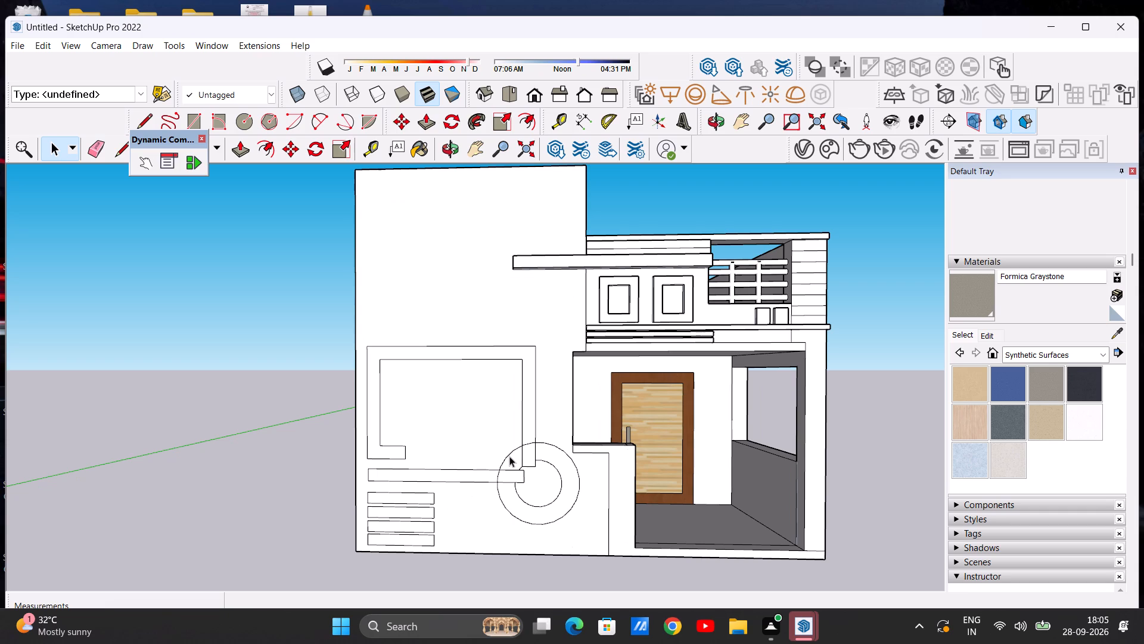
scroll(534, 441, "down", 4)
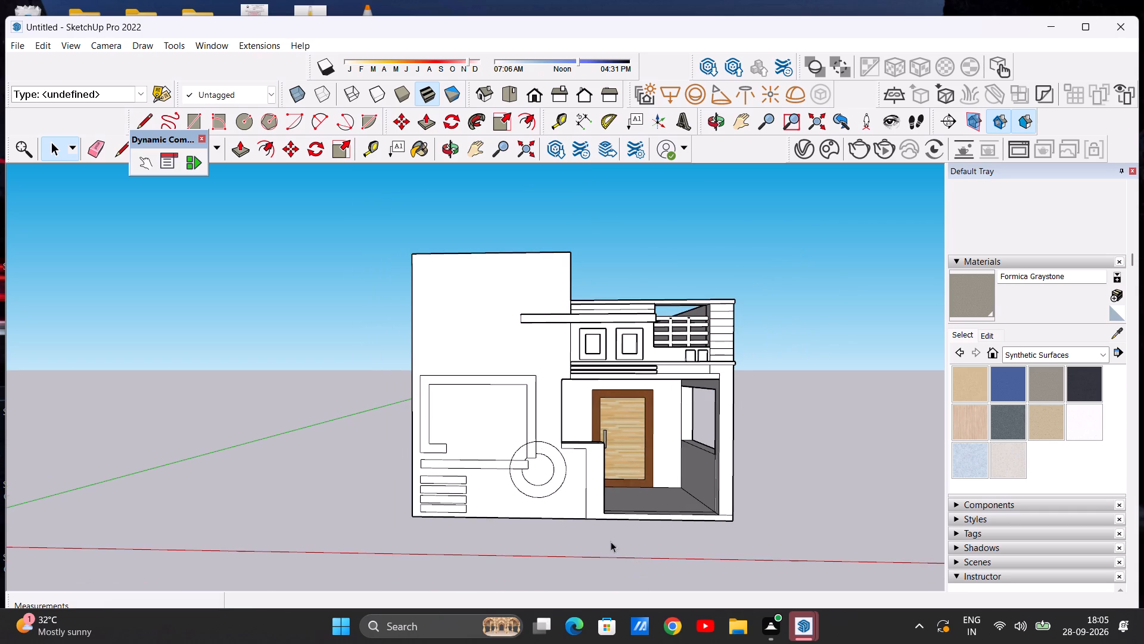
scroll(518, 450, "up", 3)
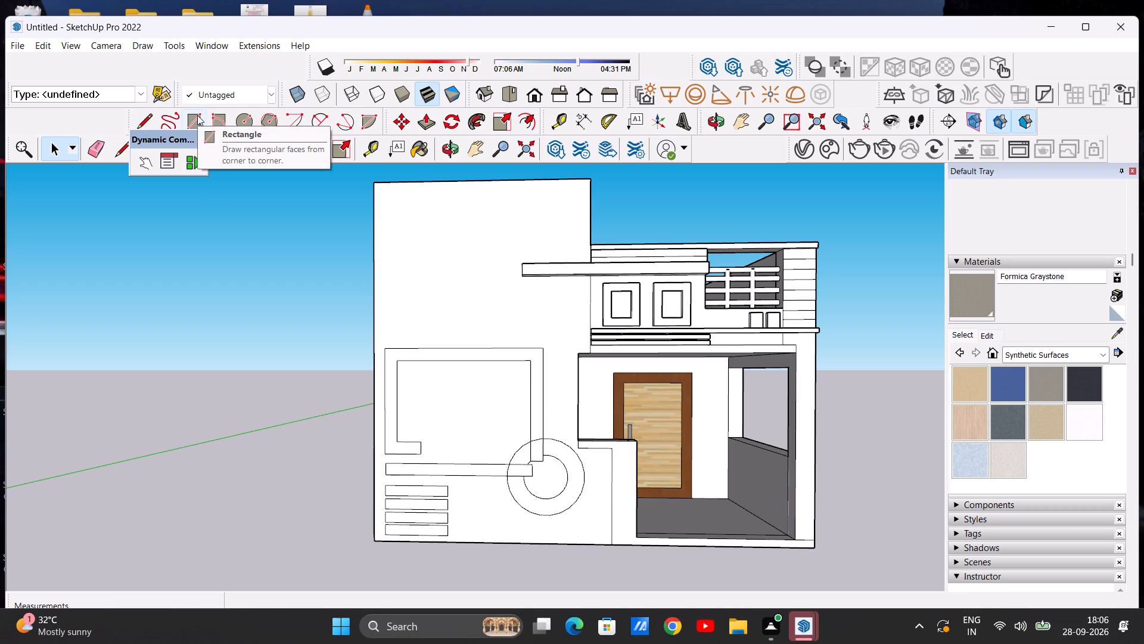
Divide the frame's interior with a vertical line from the inner top edge to the long strip, branching horizontally about 5' 6" at 2' 8" down.
left_click(144, 117)
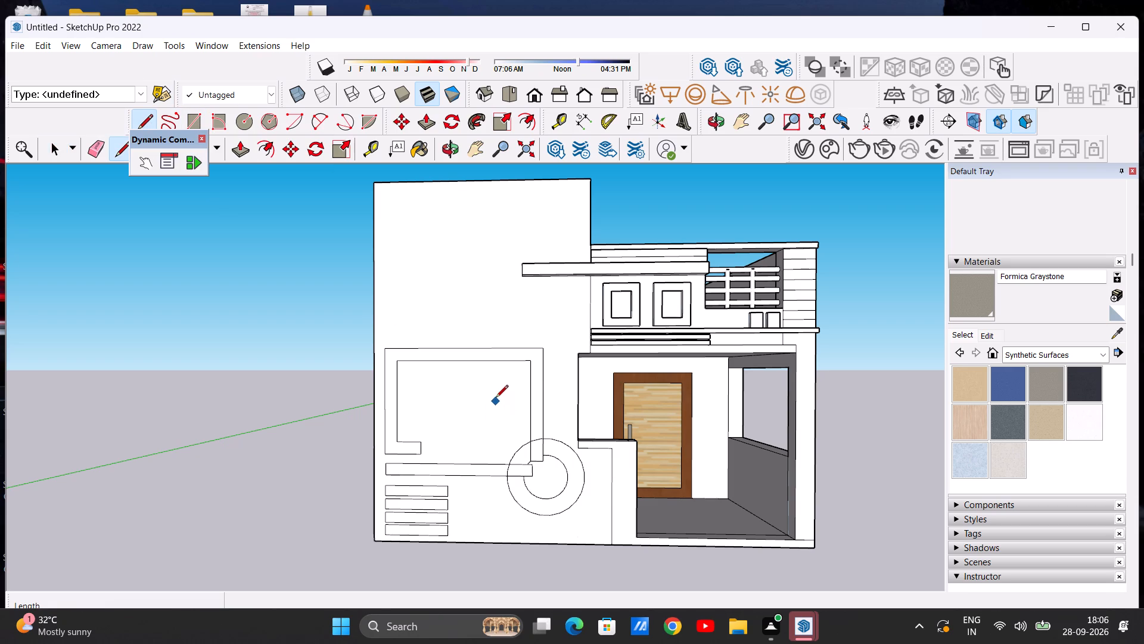
left_click(474, 363)
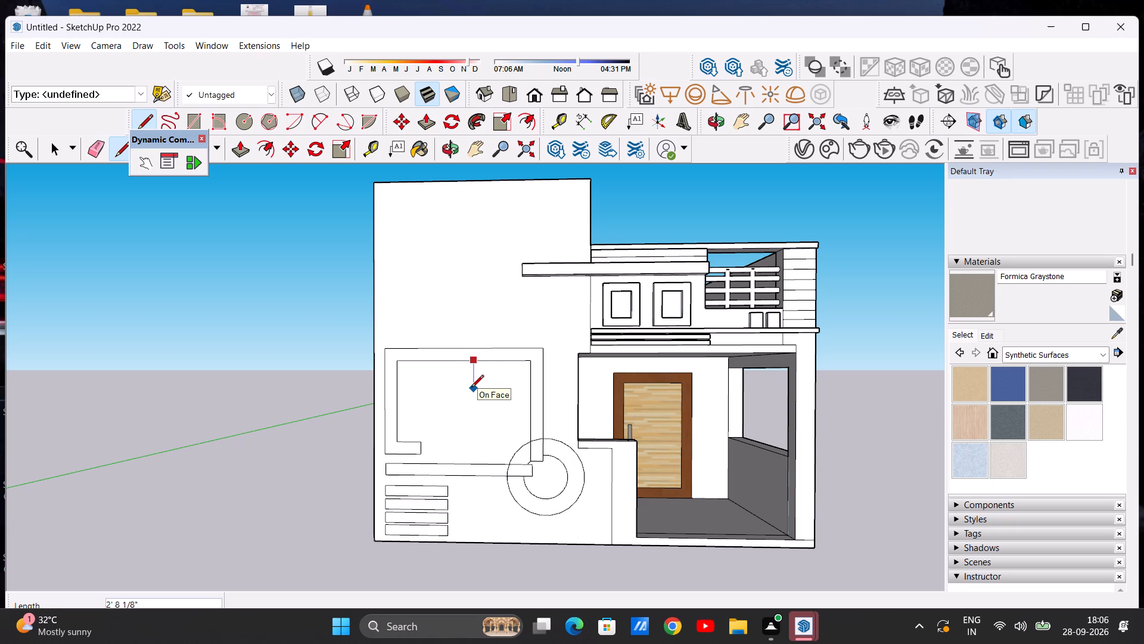
left_click(475, 389)
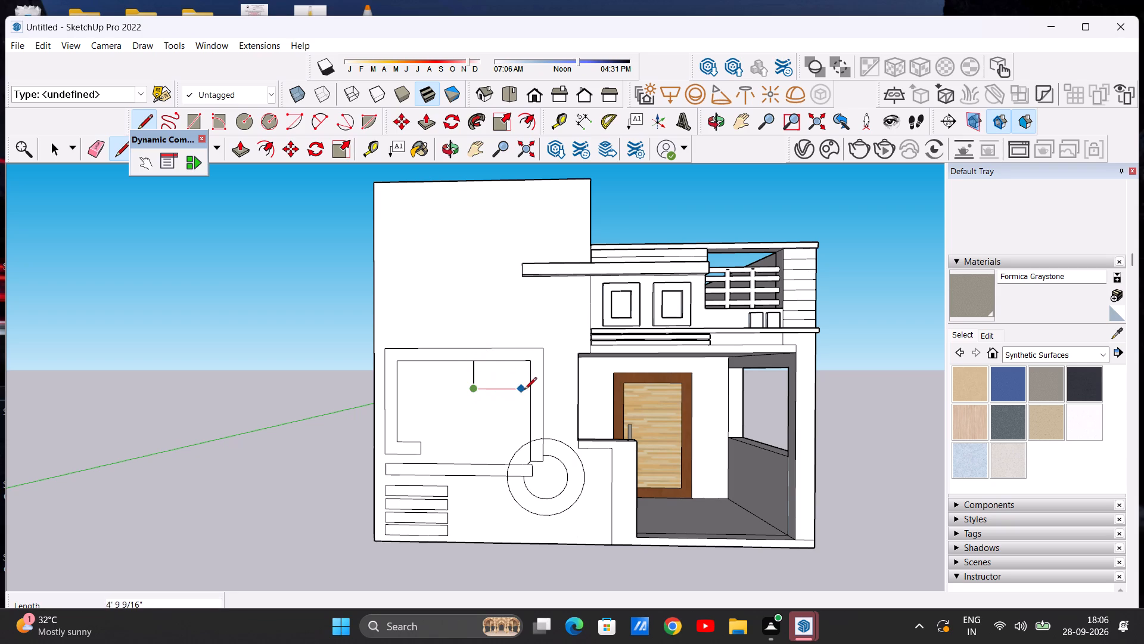
left_click(527, 391)
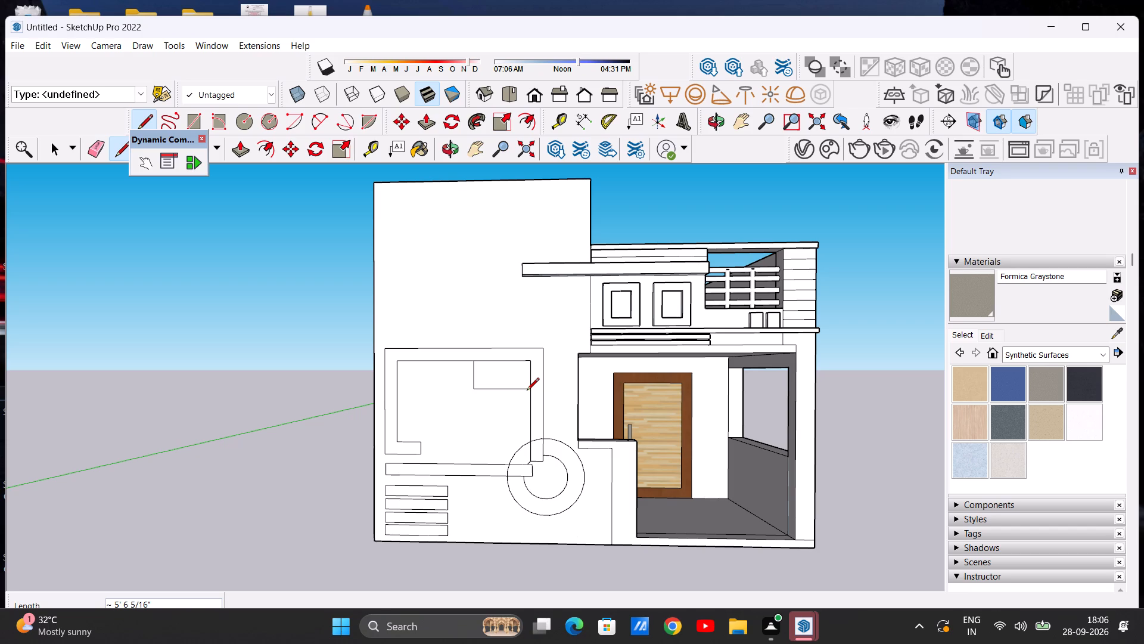
left_click(469, 390)
left_click(474, 465)
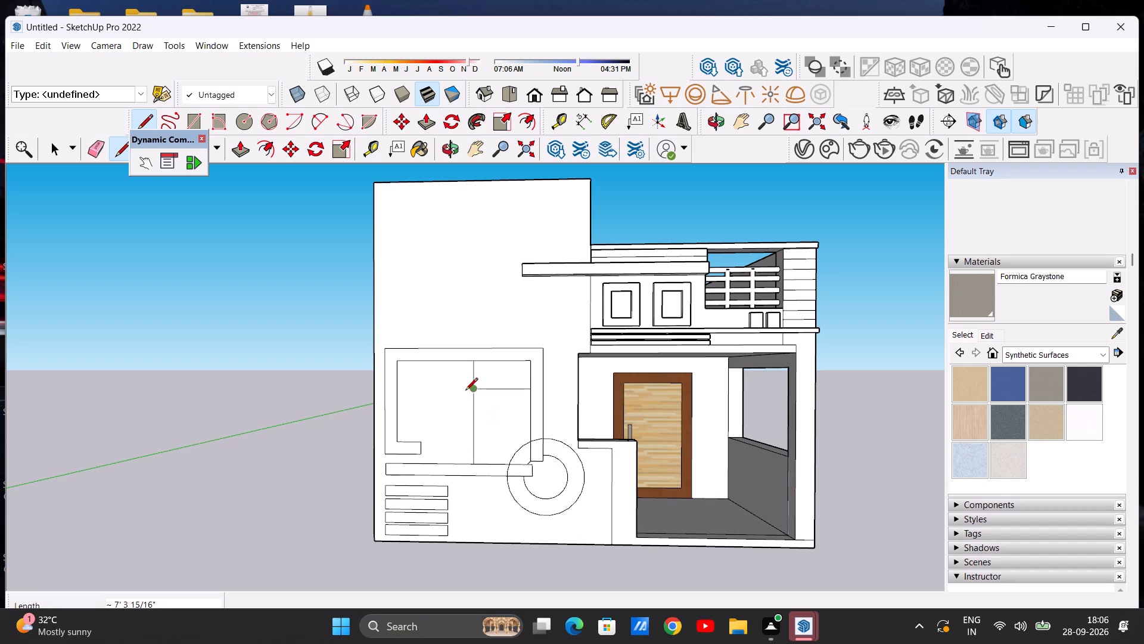
Draw a vertical line about 7' 11" long from the frame's inner top edge to its short foot, near the inner outer-side edge.
scroll(416, 388, "up", 3)
scroll(515, 380, "down", 5)
scroll(495, 387, "up", 3)
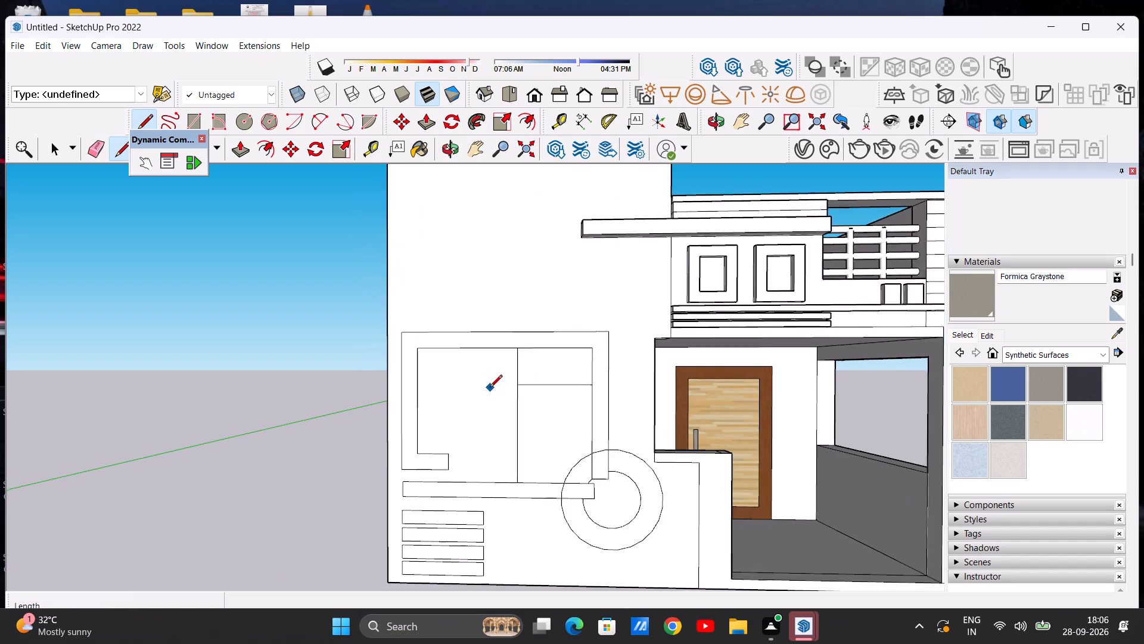
scroll(490, 388, "up", 2)
scroll(404, 371, "up", 4)
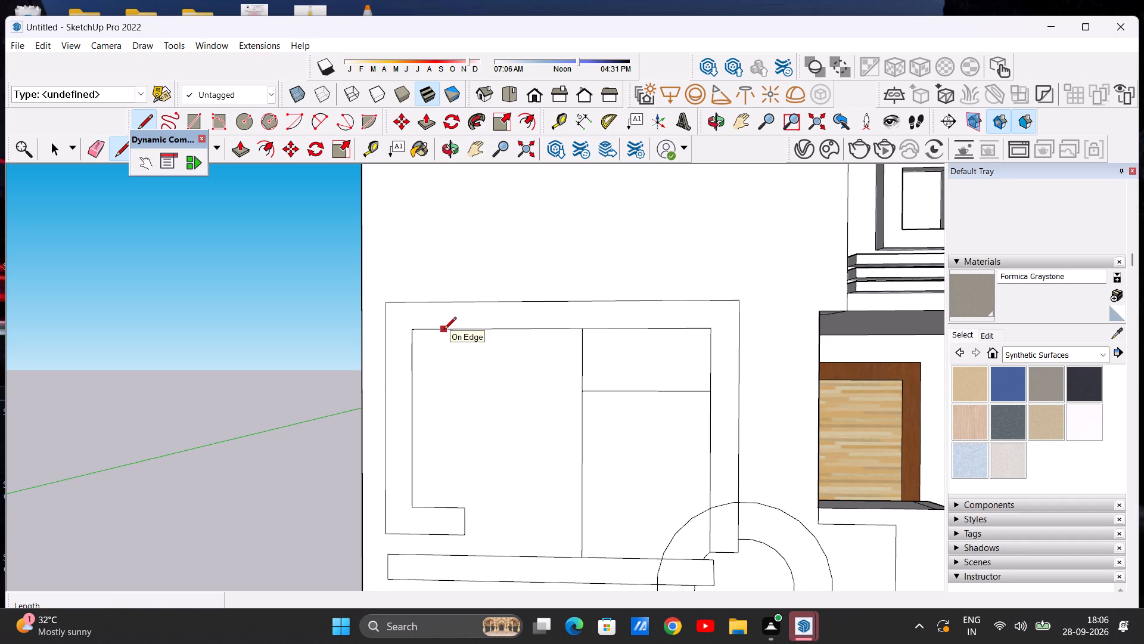
left_click(441, 330)
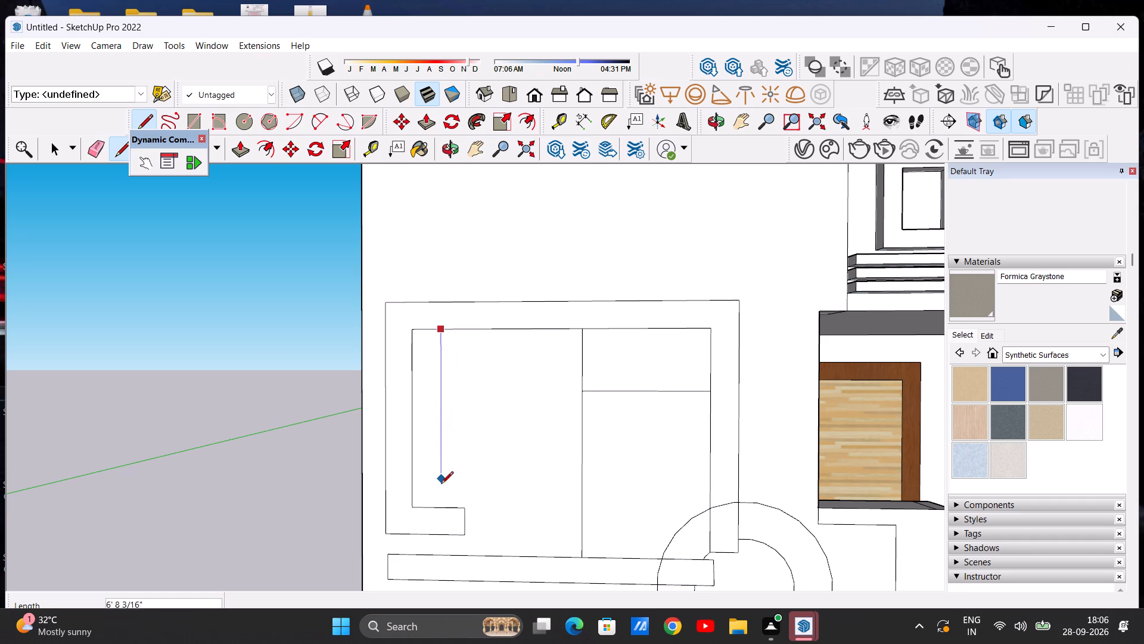
left_click(440, 505)
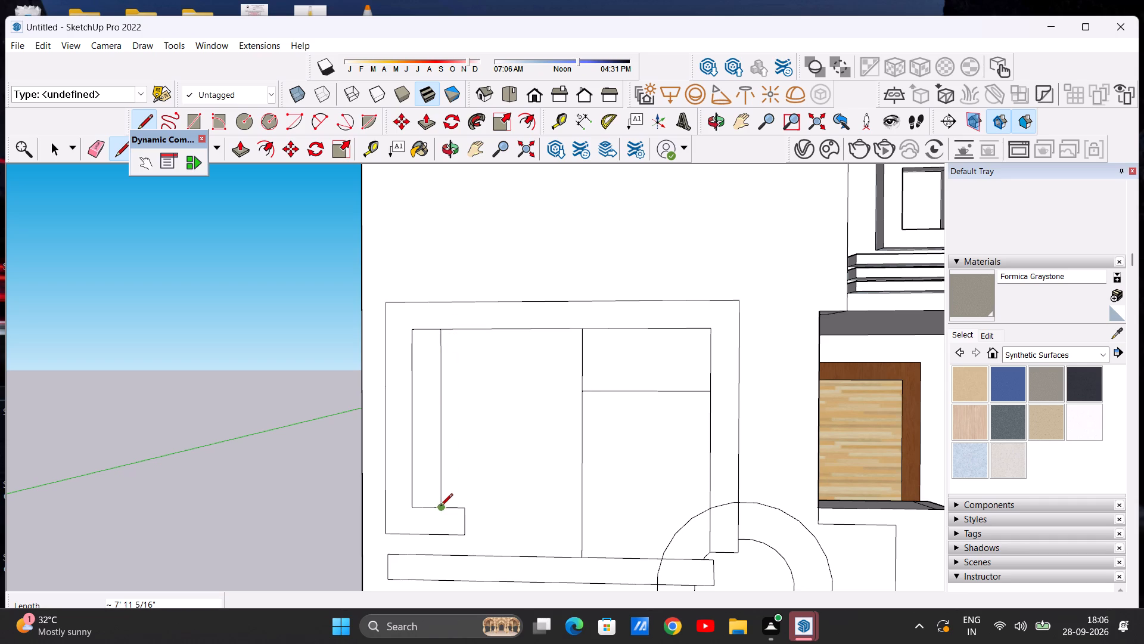
Draw a vertical line about 10' 1" long from the frame's inner top edge to the long strip, between the two existing vertical lines.
left_click(488, 326)
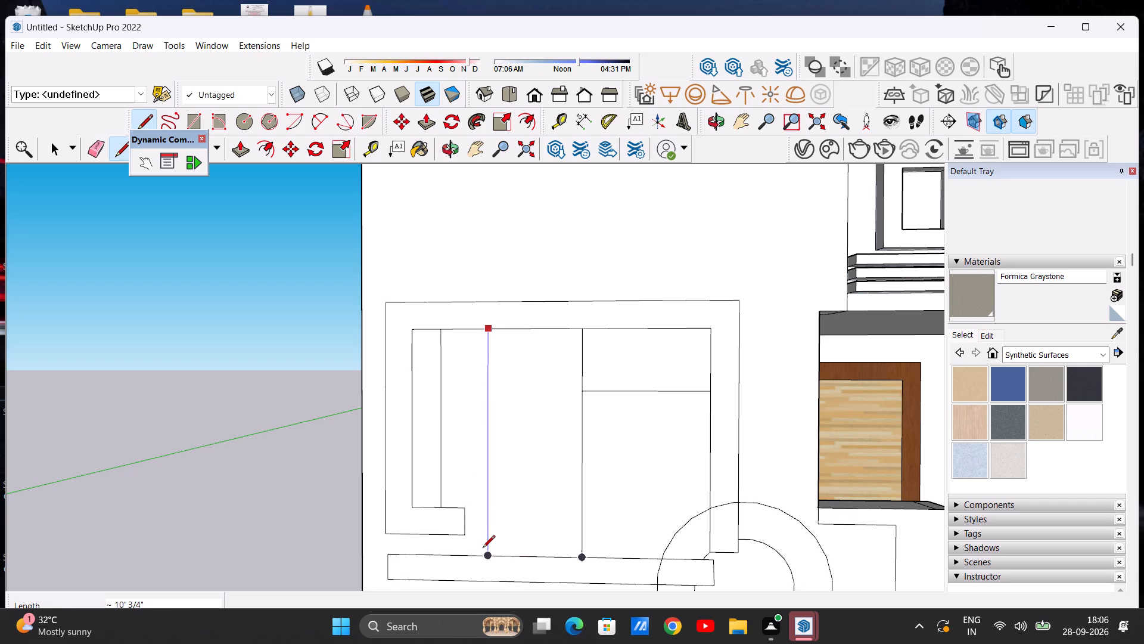
left_click(489, 553)
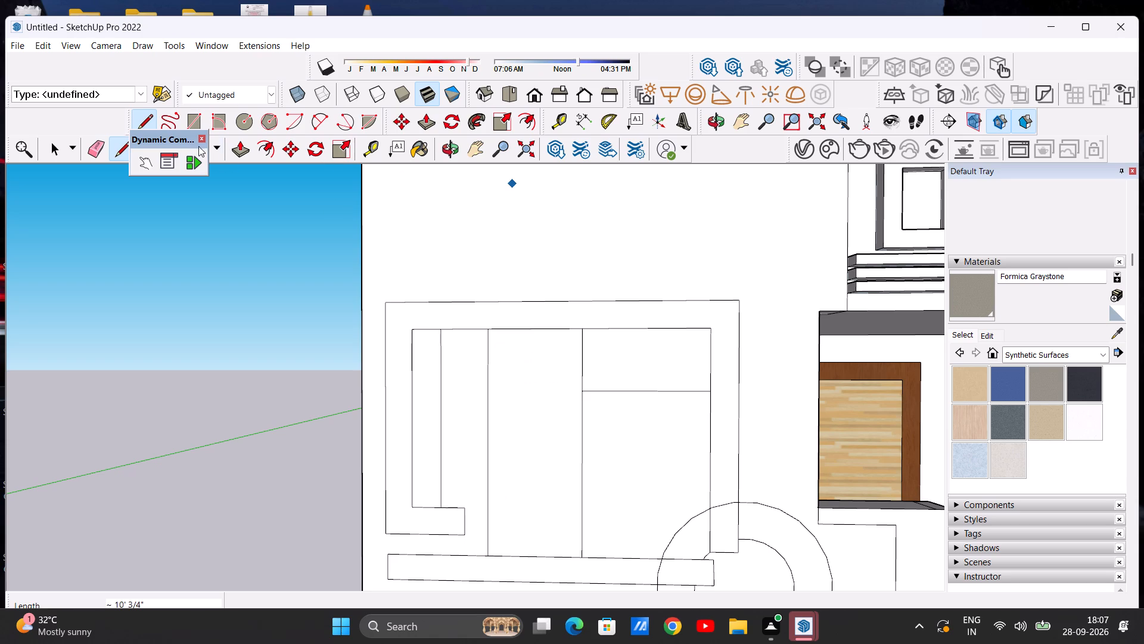
Draw a narrow upright rectangle about 7' 9" by 10 1/2" inside the frame's middle vertical panel.
left_click(186, 114)
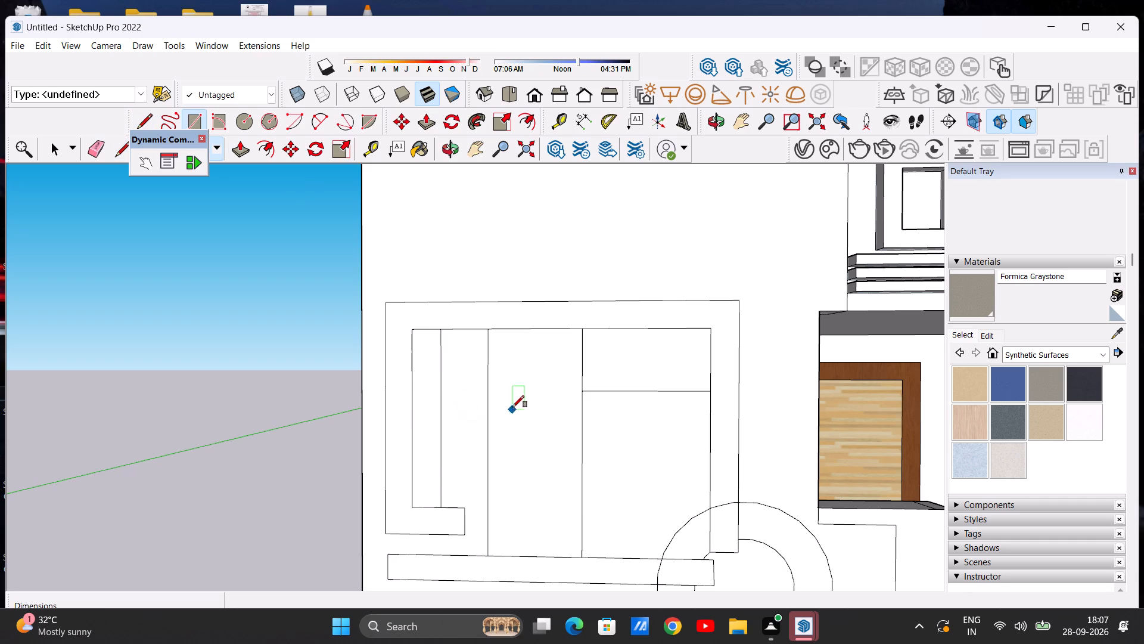
left_click(521, 358)
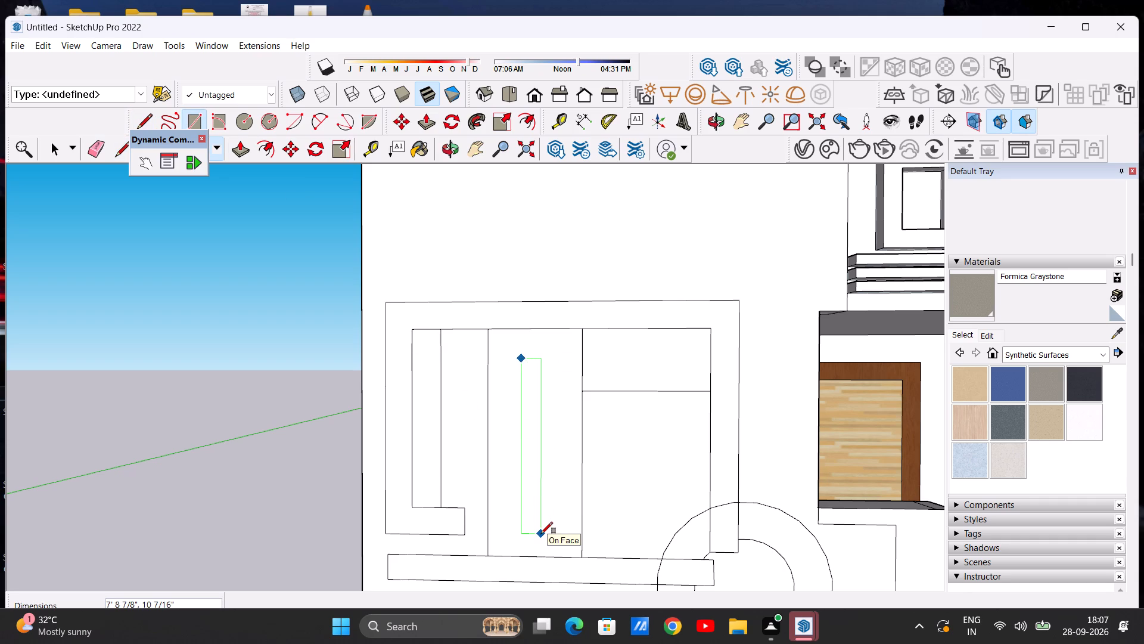
left_click(541, 534)
key("space")
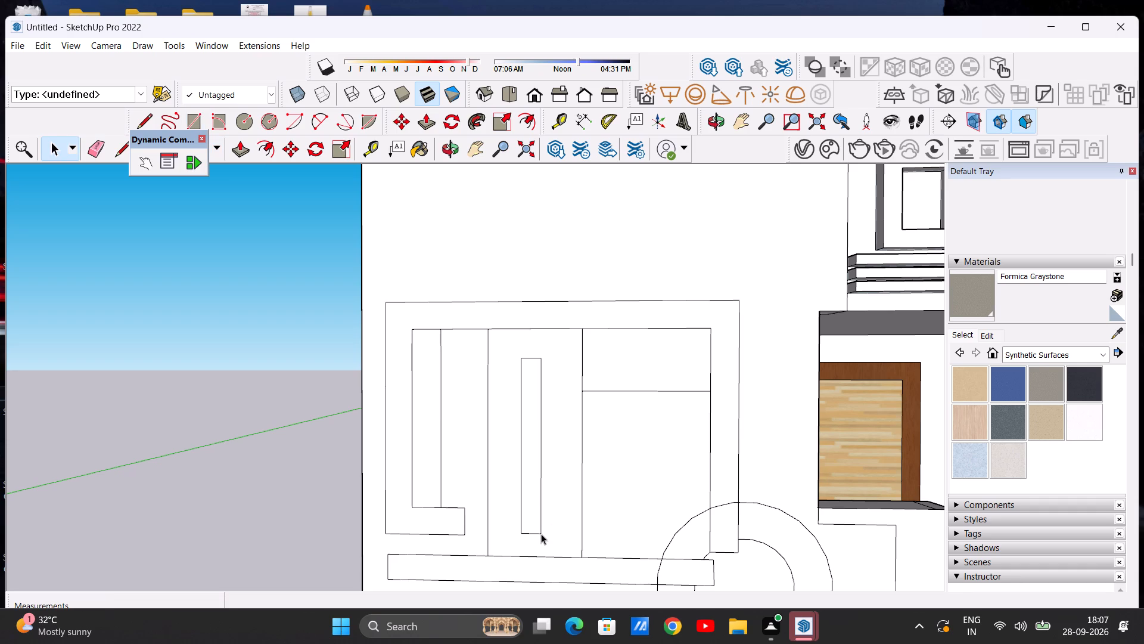
Examine the frame, strip, bar and ring outlines against the whole front facade.
scroll(543, 524, "down", 10)
scroll(639, 461, "up", 3)
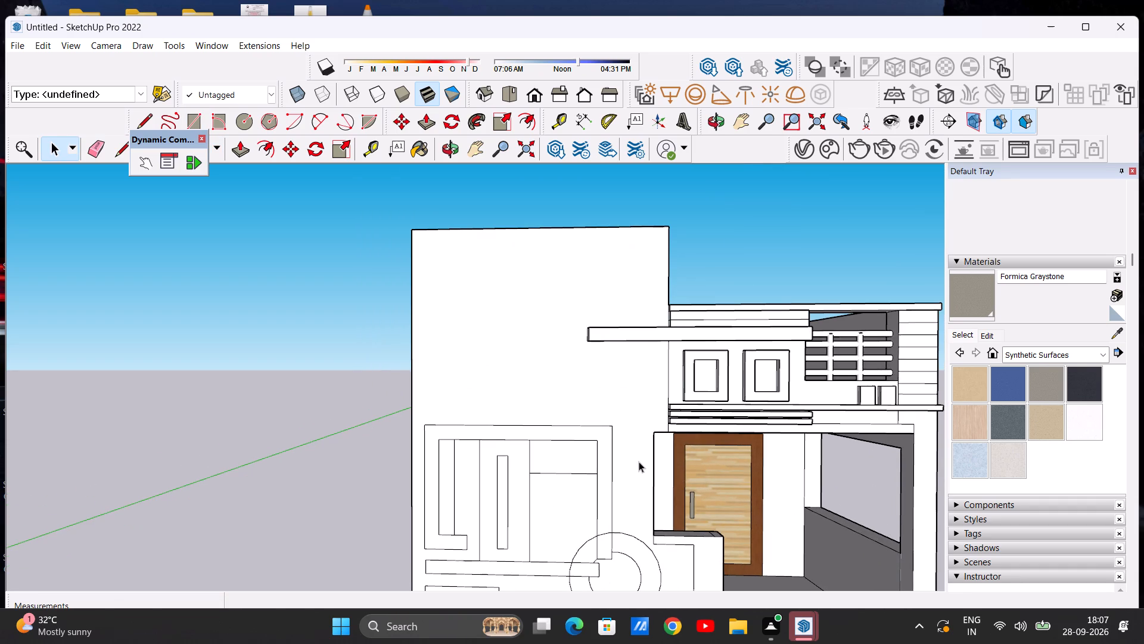
scroll(638, 463, "down", 4)
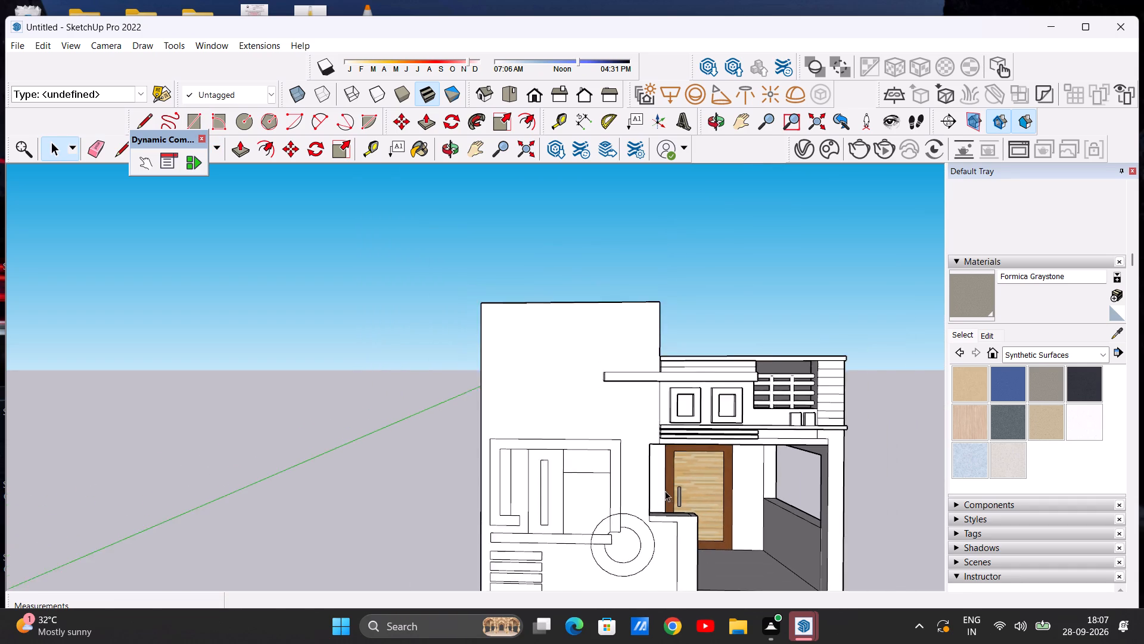
scroll(667, 497, "up", 2)
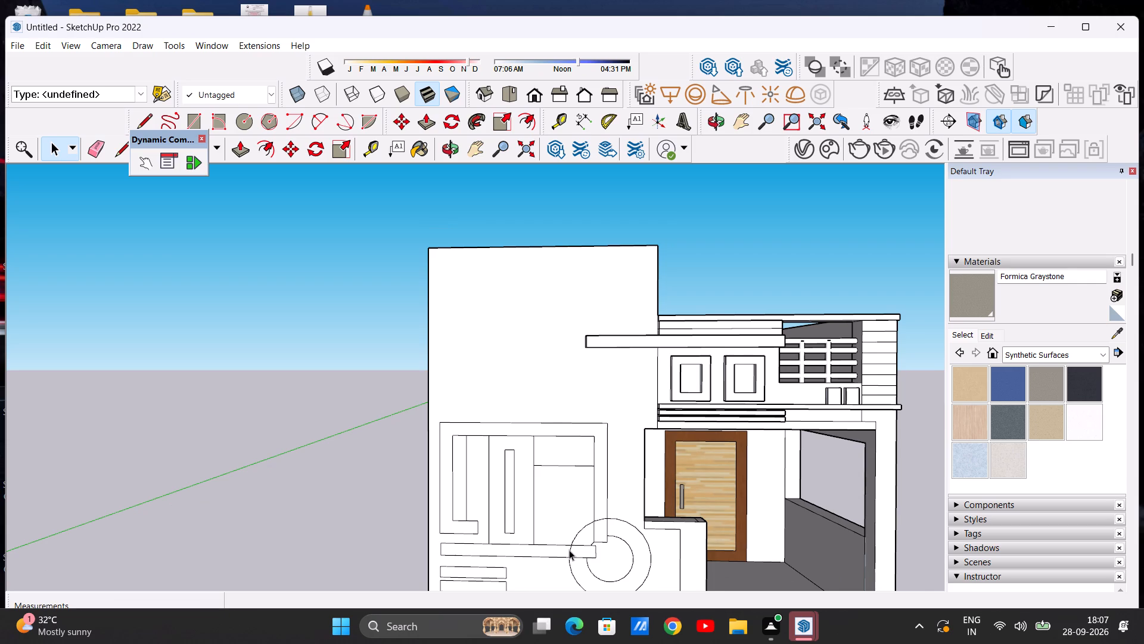
scroll(631, 538, "up", 1)
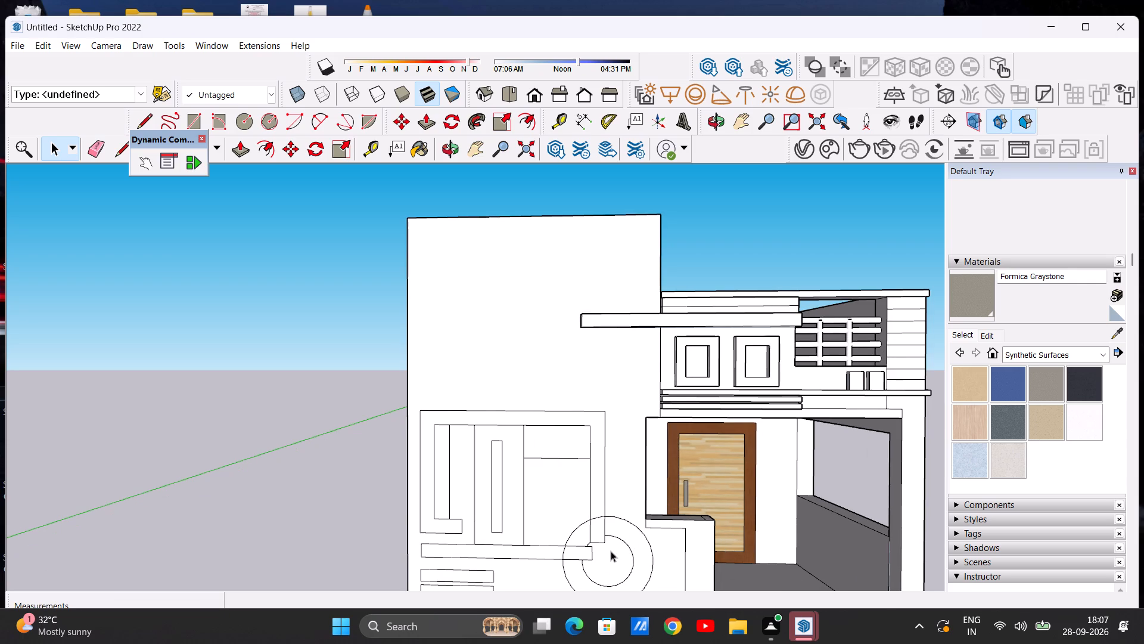
scroll(611, 551, "up", 1)
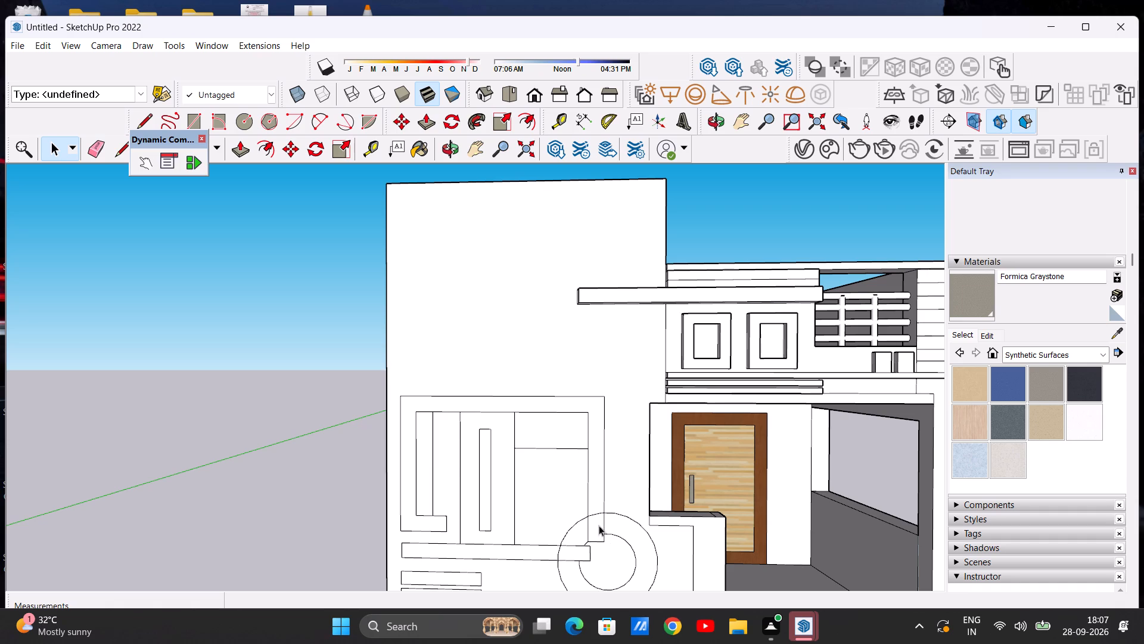
scroll(612, 511, "up", 3)
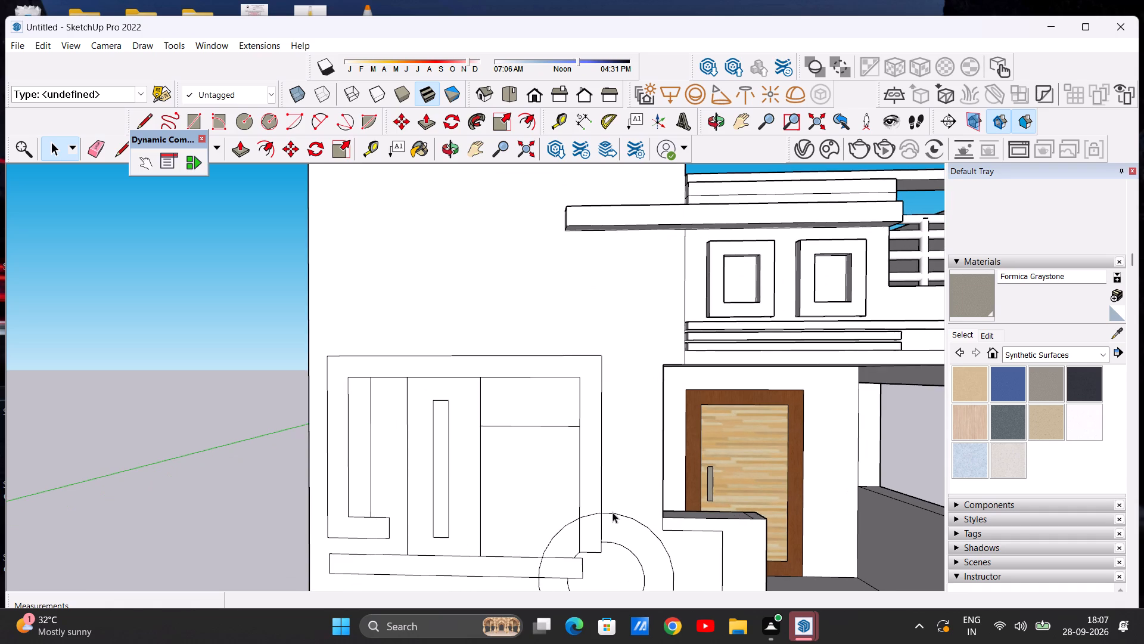
scroll(620, 510, "up", 2)
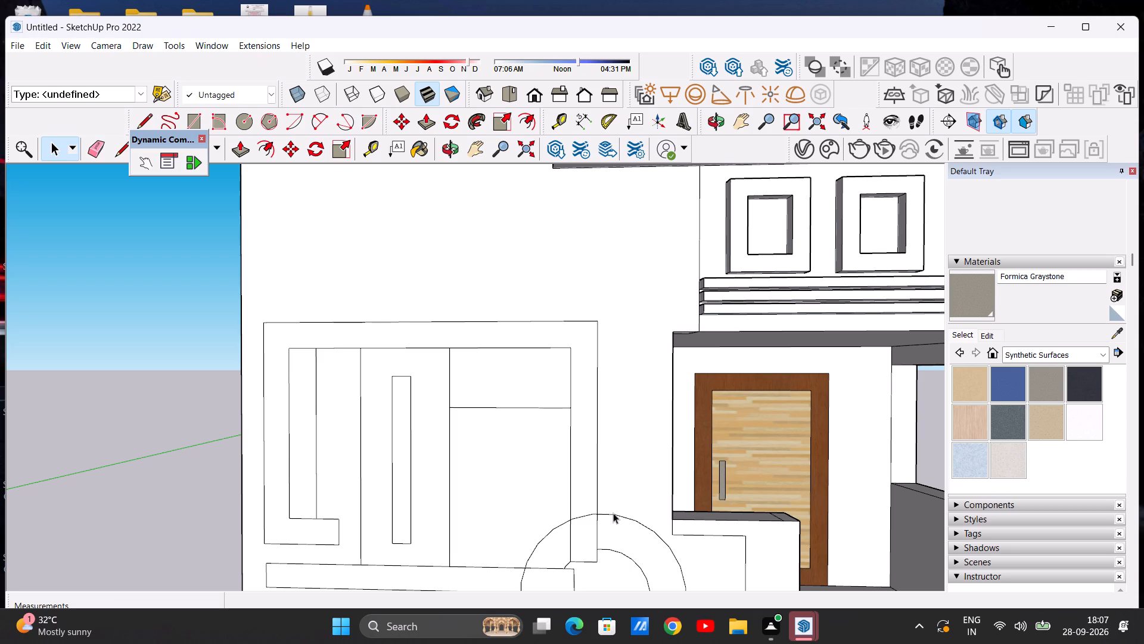
scroll(660, 643, "down", 3)
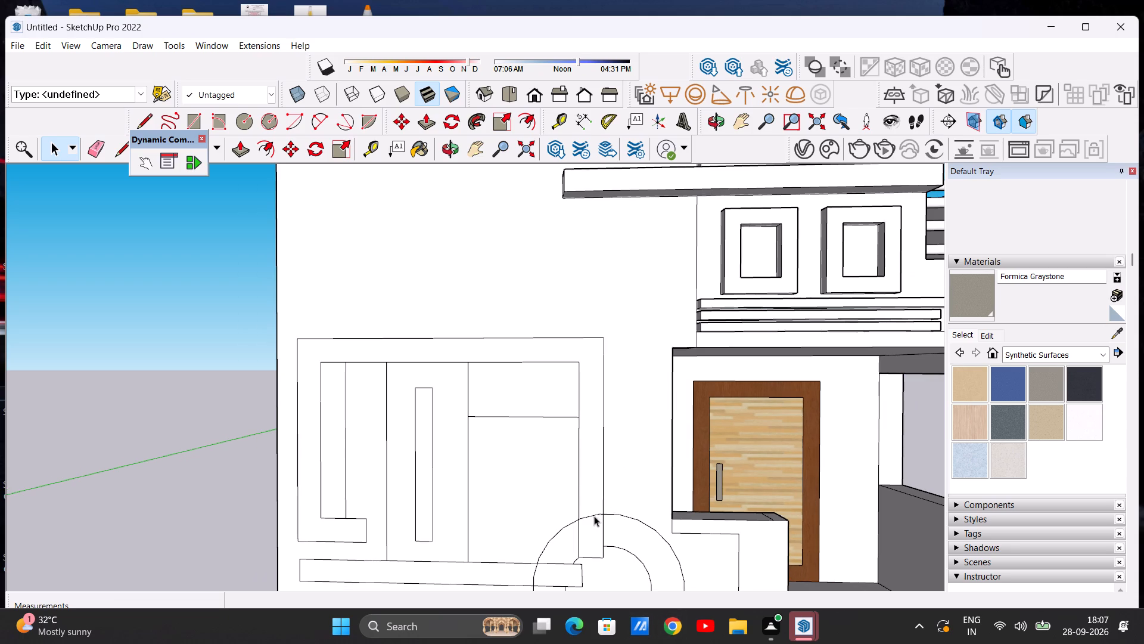
scroll(620, 156, "down", 4)
scroll(657, 20, "down", 5)
scroll(599, 215, "down", 9)
scroll(613, 281, "up", 4)
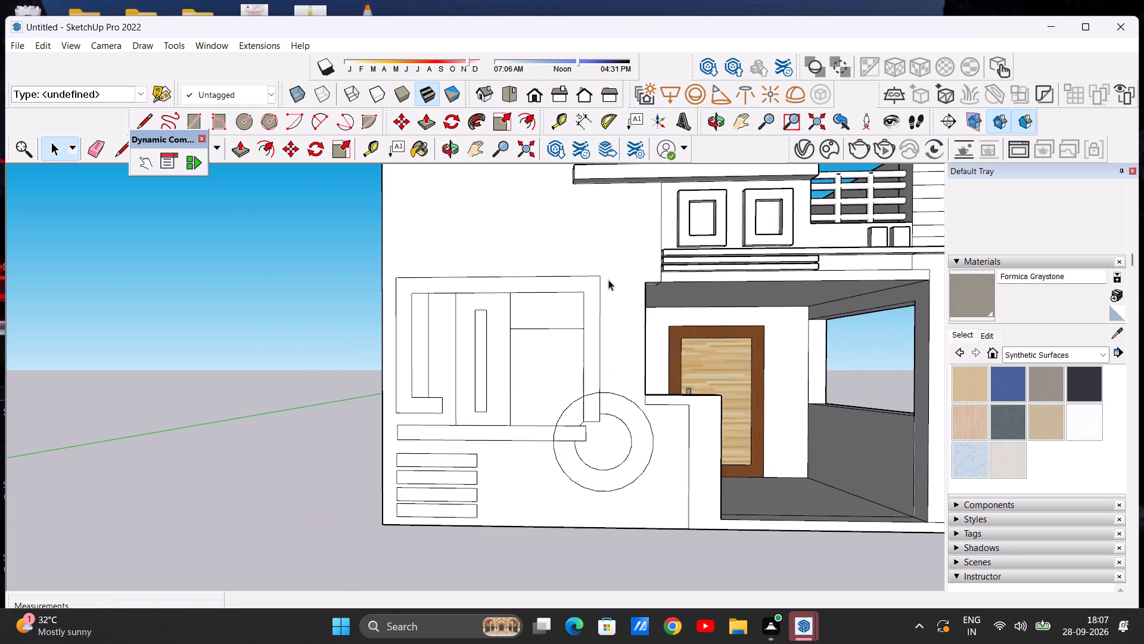
scroll(528, 295, "up", 1)
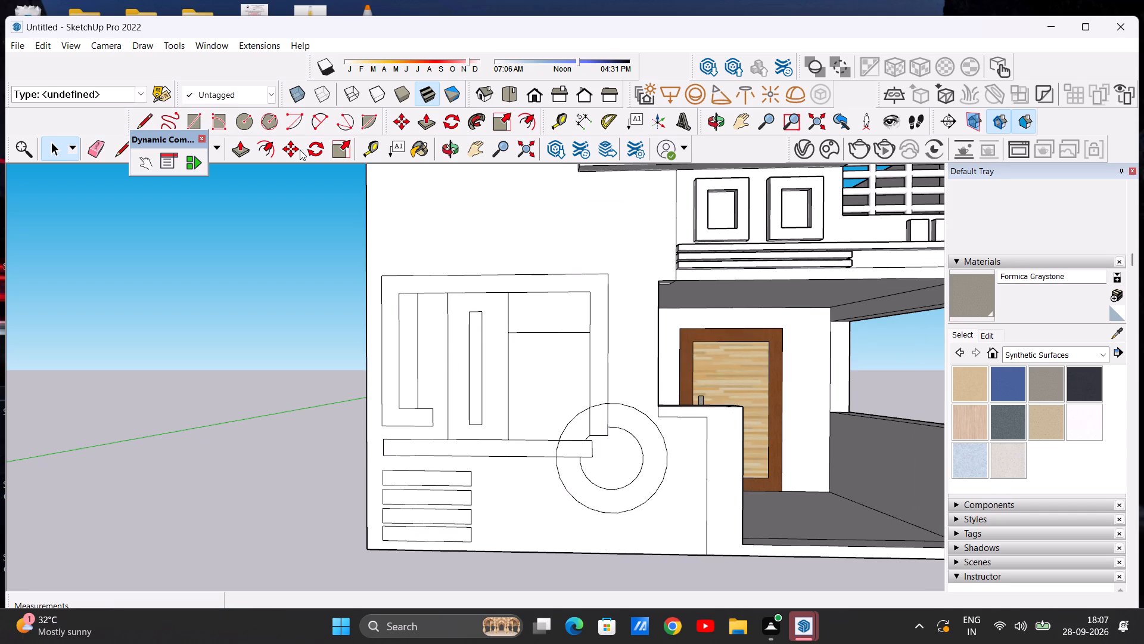
Push/Pull the frame's face 2' 3" outward from the front wall.
left_click(240, 148)
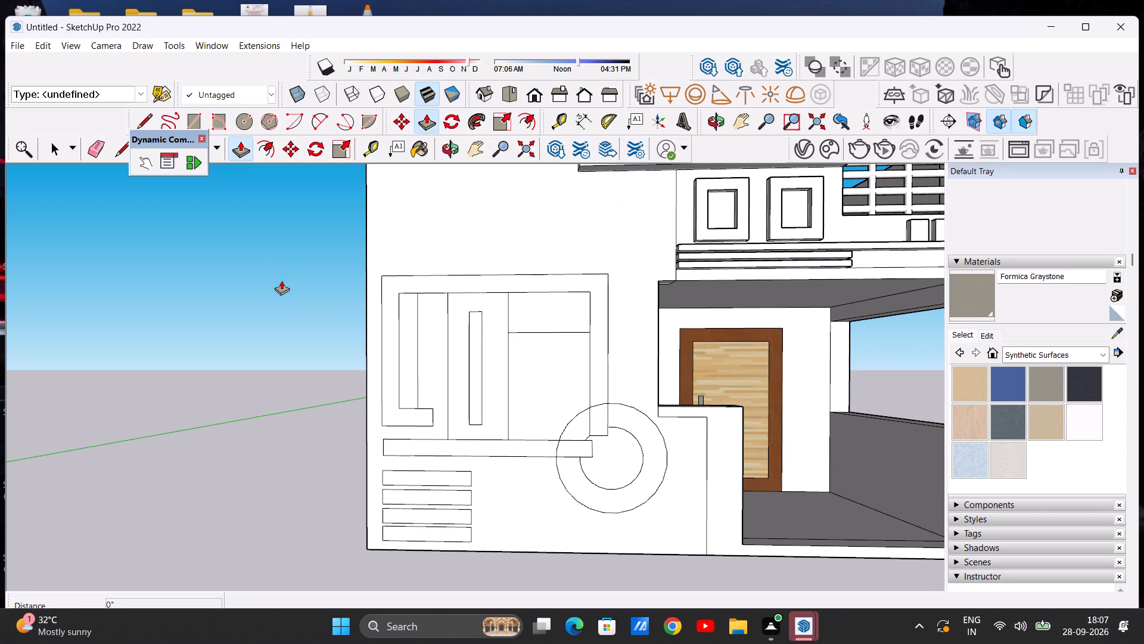
middle_click_drag(294, 306, 399, 358)
scroll(407, 342, "up", 4)
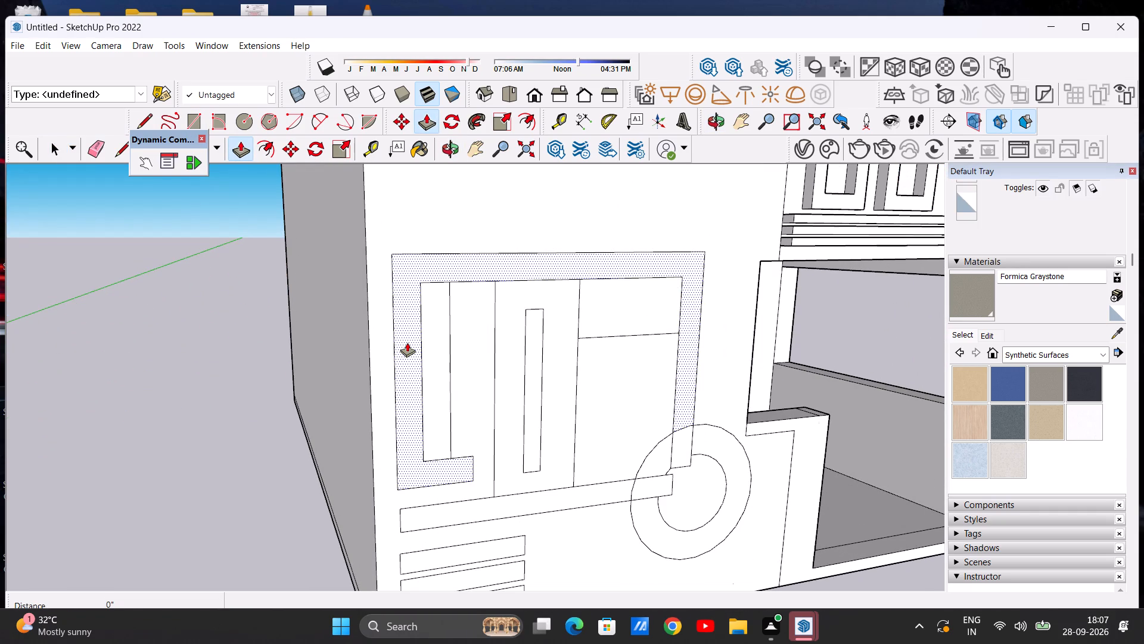
left_click(407, 342)
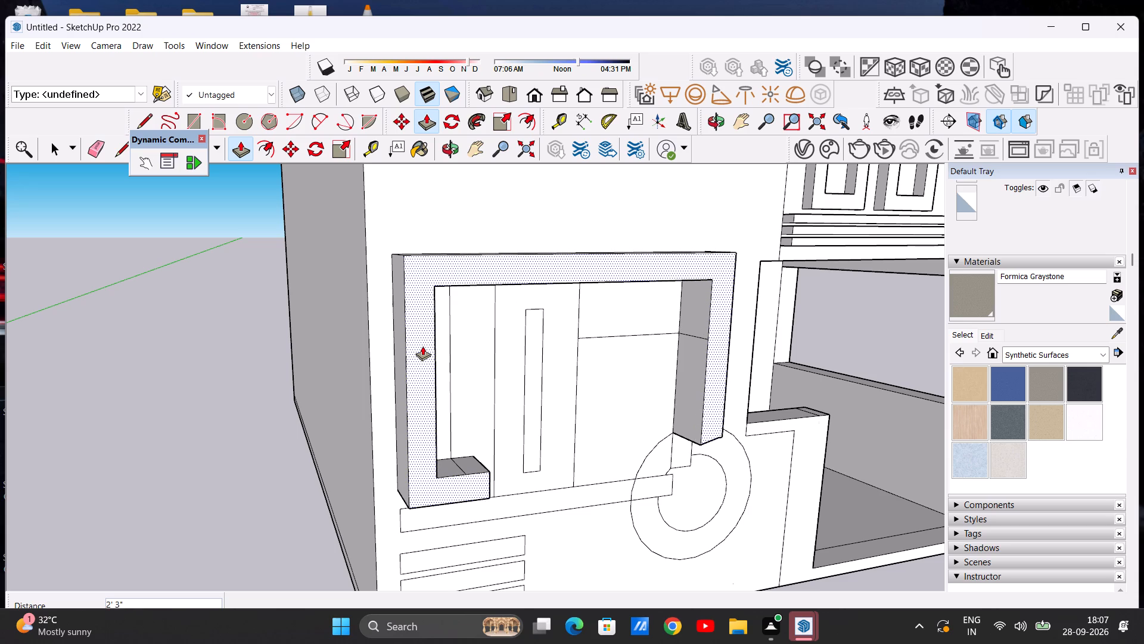
left_click(422, 346)
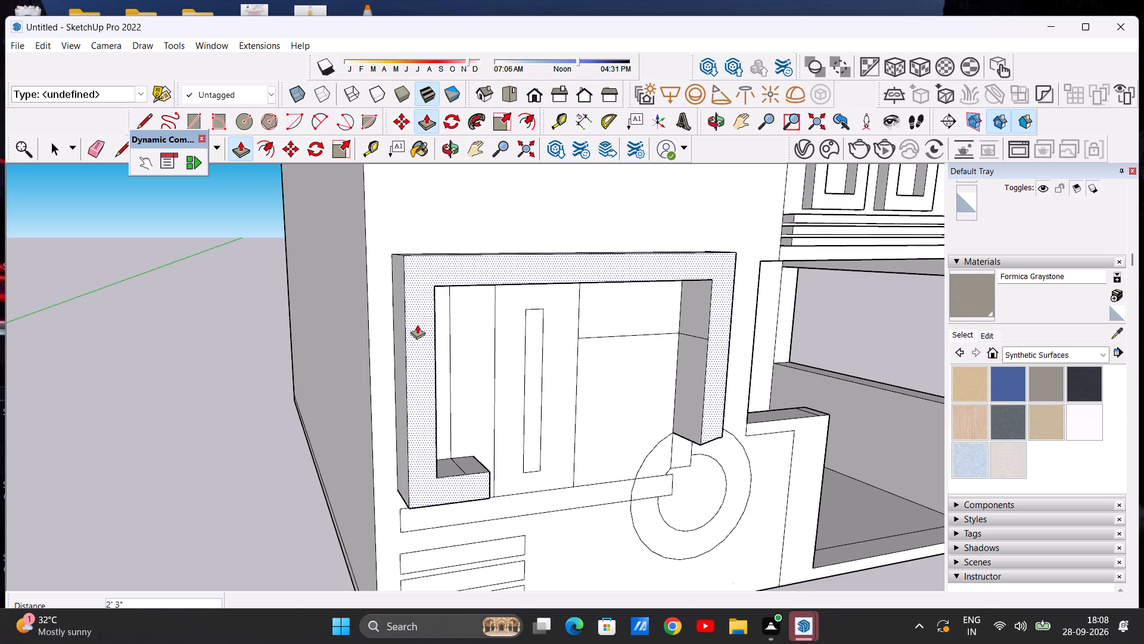
Push/Pull the ring's large face 2' 3" outward, flush with the frame.
scroll(454, 298, "down", 3)
middle_click_drag(534, 343, 378, 330)
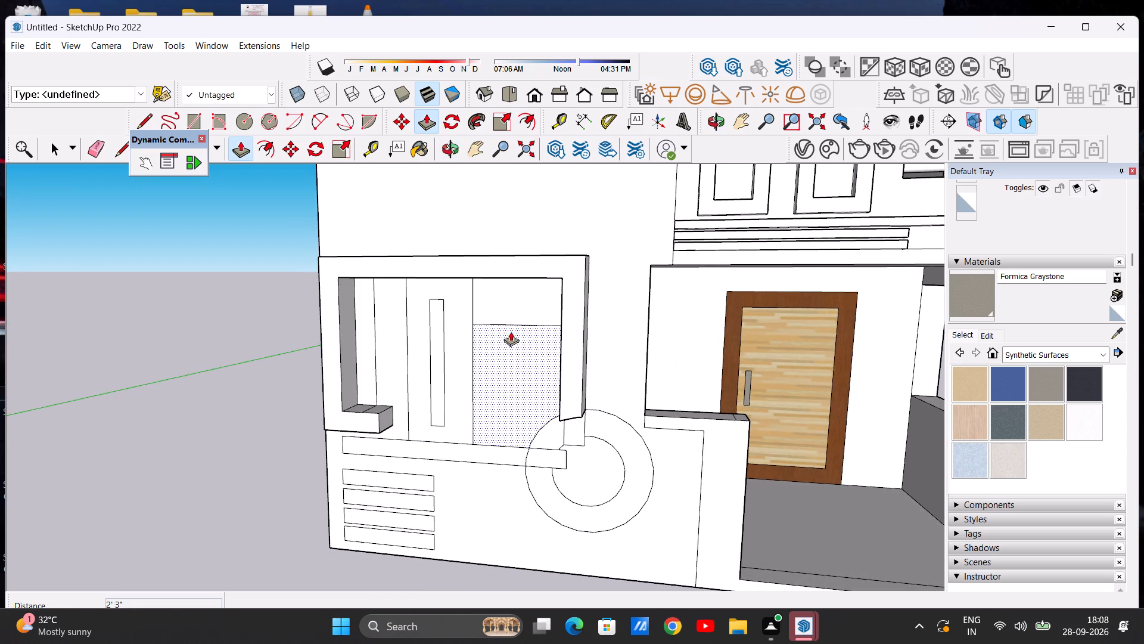
scroll(629, 327, "down", 4)
scroll(464, 324, "up", 3)
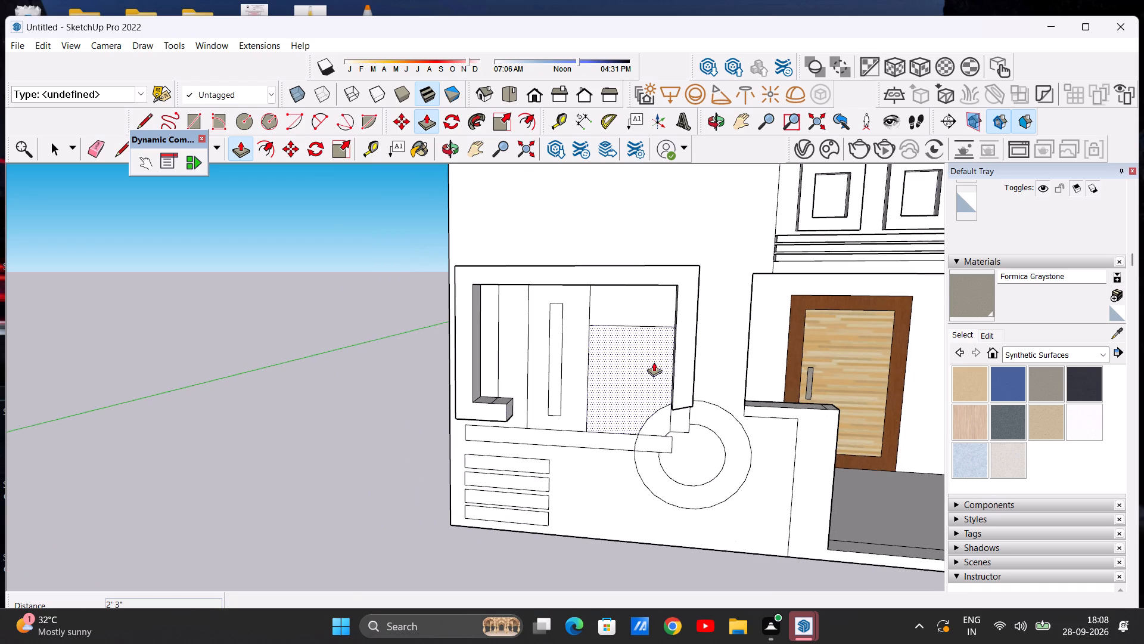
left_click(726, 419)
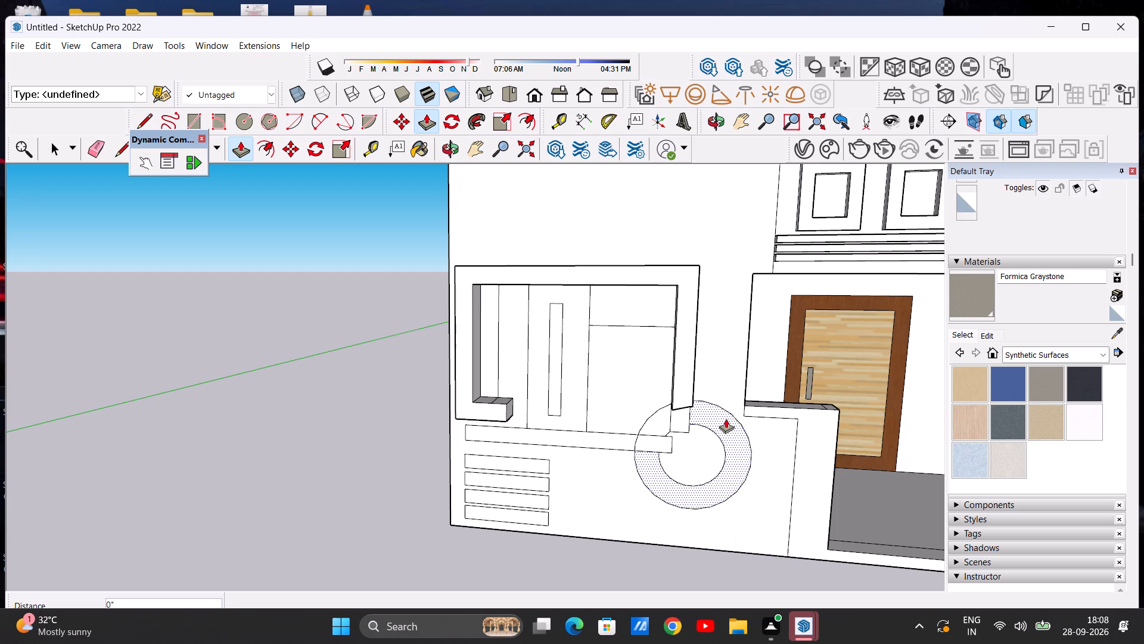
left_click(694, 400)
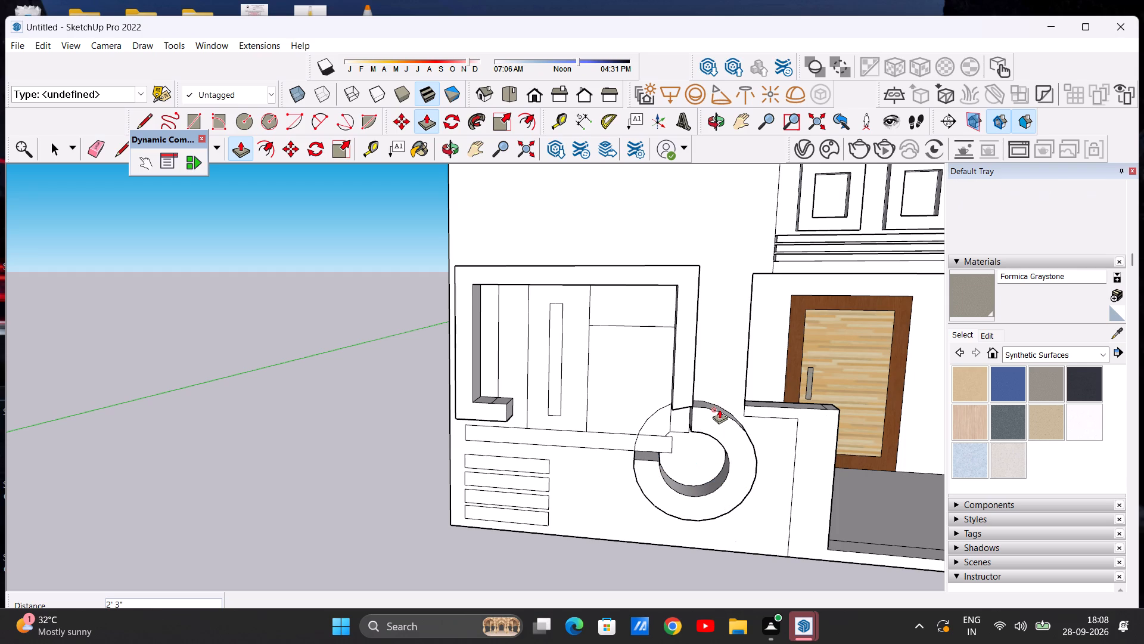
Push/Pull the ring's small upper segment, between the frame's leg and the strip, 2' 3" outward, flush with the frame.
scroll(730, 415, "down", 2)
middle_click_drag(638, 439, 685, 442)
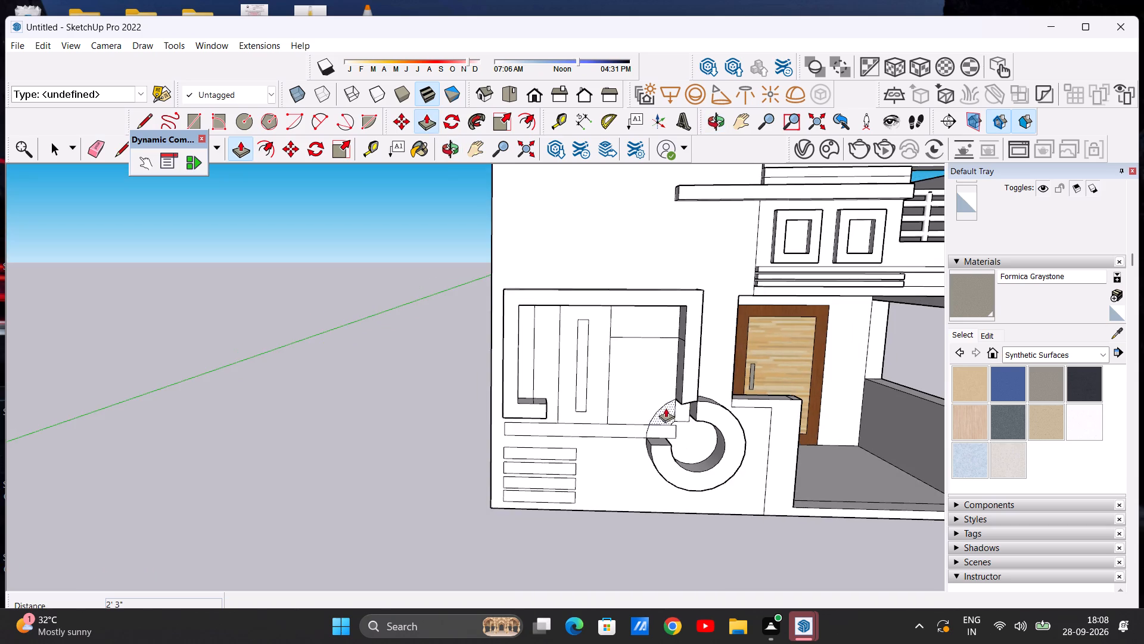
scroll(661, 398, "up", 8)
left_click(670, 416)
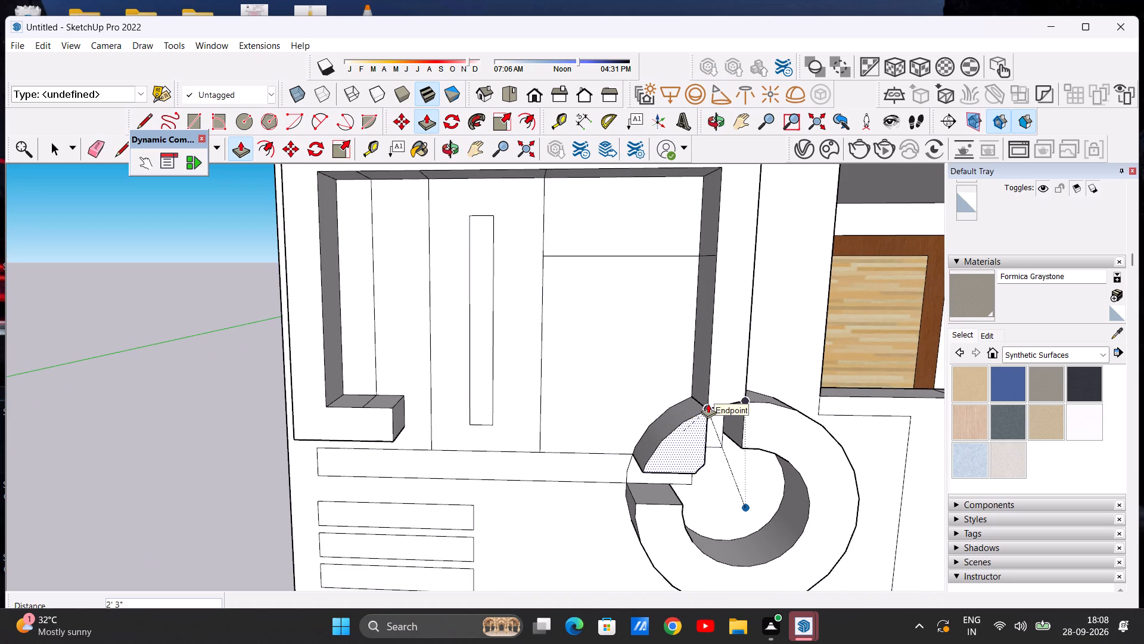
left_click(708, 404)
Push/Pull the long horizontal strip up to the ring's outer edge 2' 3" outward, flush with the ring.
scroll(674, 404, "down", 5)
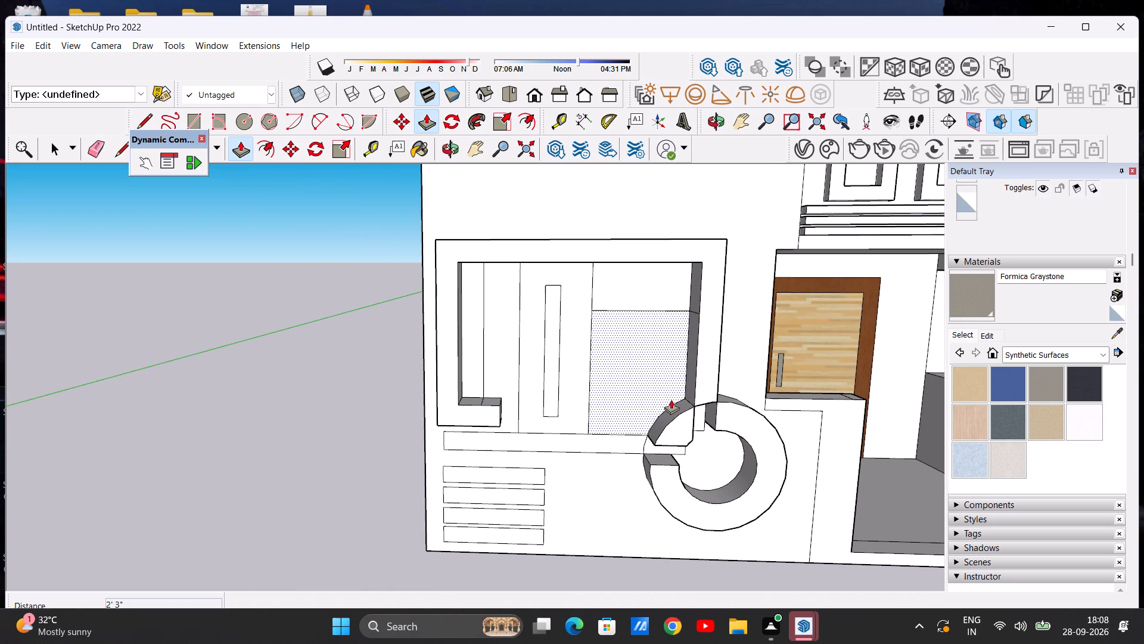
scroll(663, 395, "down", 2)
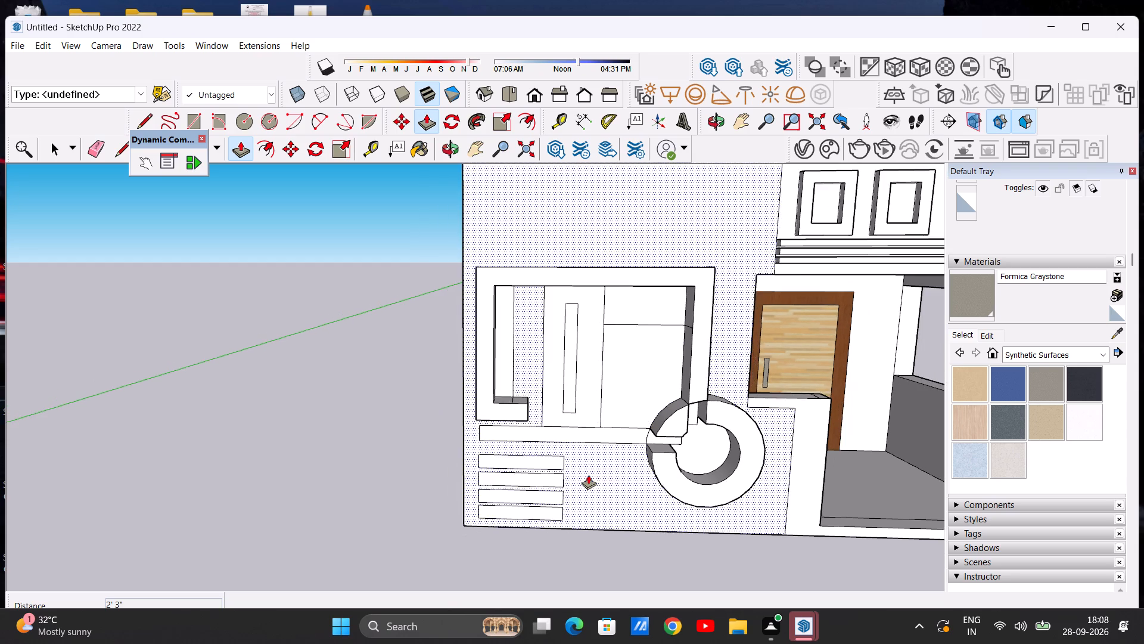
scroll(588, 472, "up", 5)
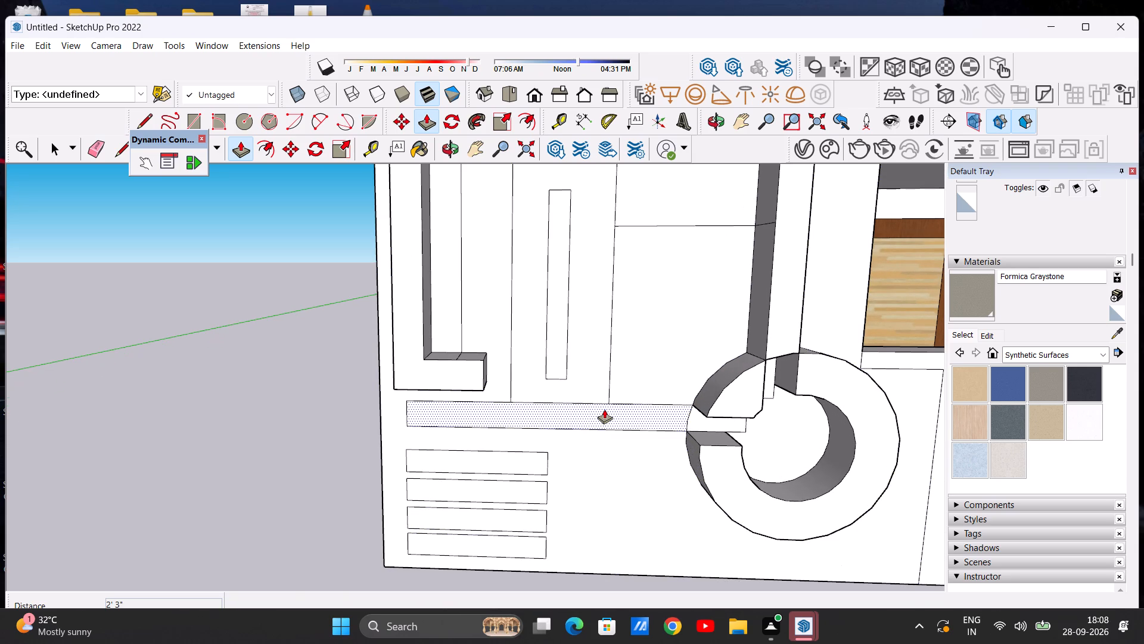
left_click(604, 409)
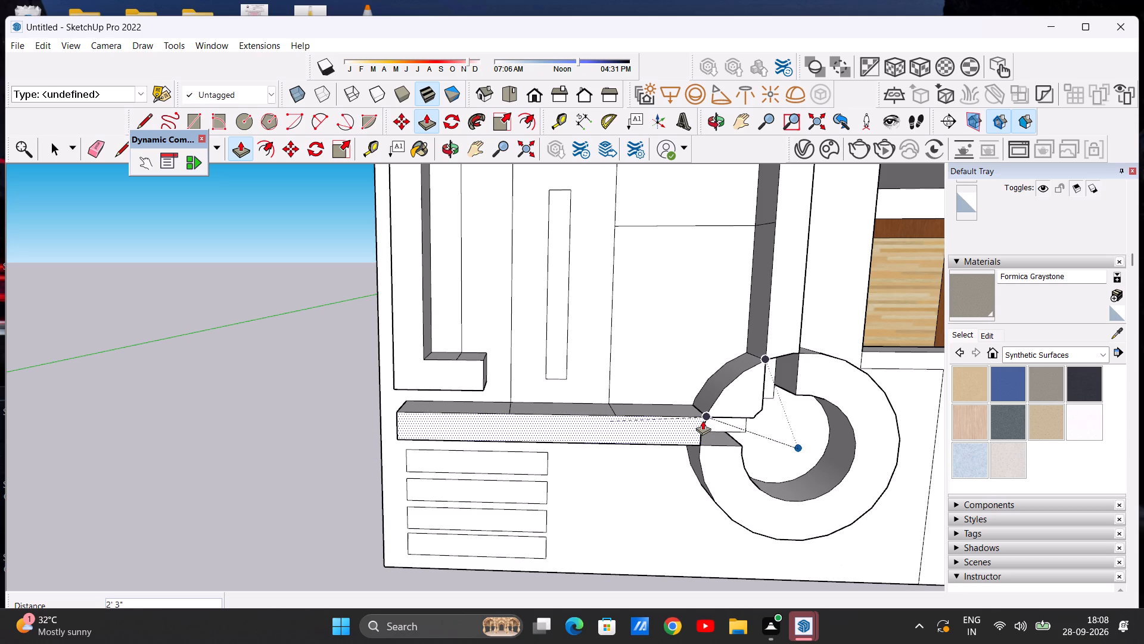
middle_click_drag(693, 428, 810, 421)
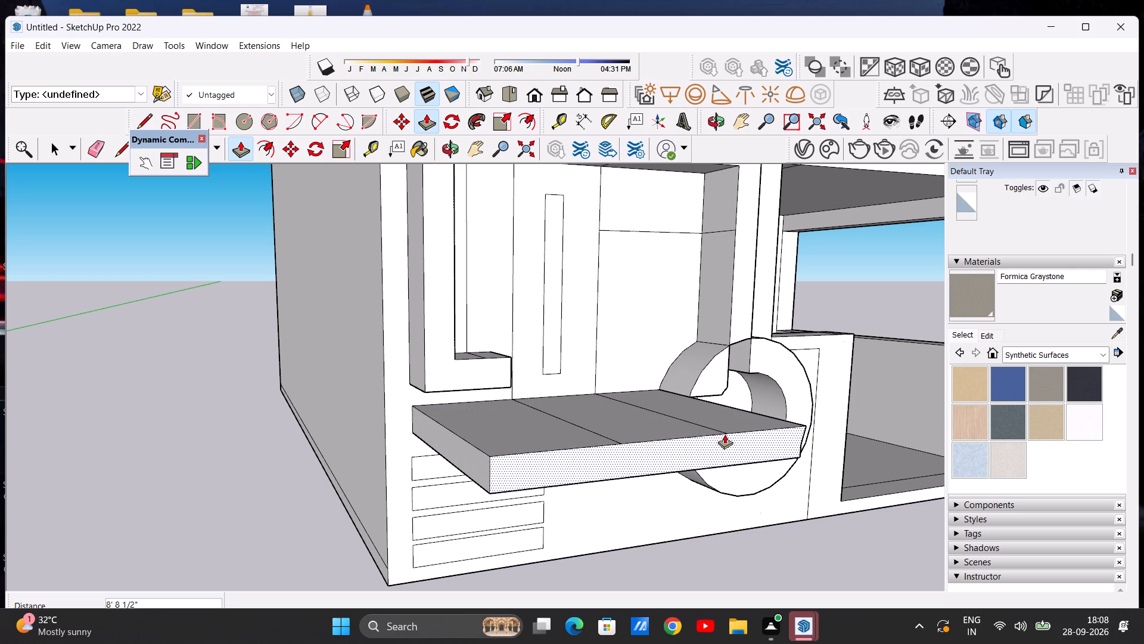
left_click(695, 401)
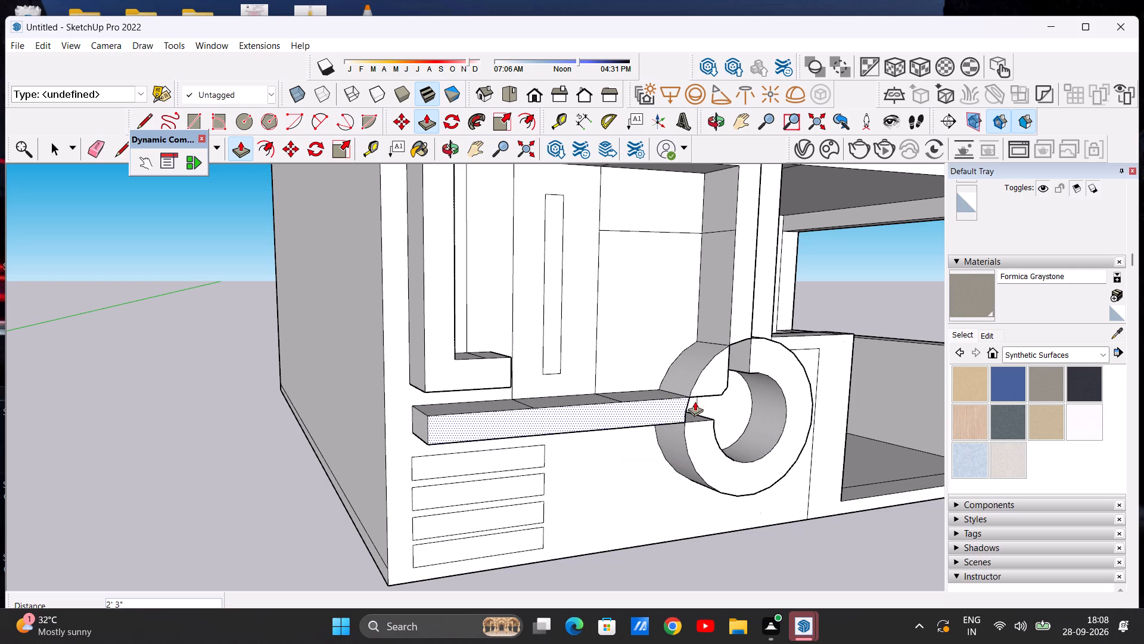
key("space")
Push/Pull the strip's remaining end section, where it crosses the ring, 2' 3" outward, flush with the rest of the strip.
middle_click_drag(633, 413, 669, 486)
scroll(680, 441, "up", 2)
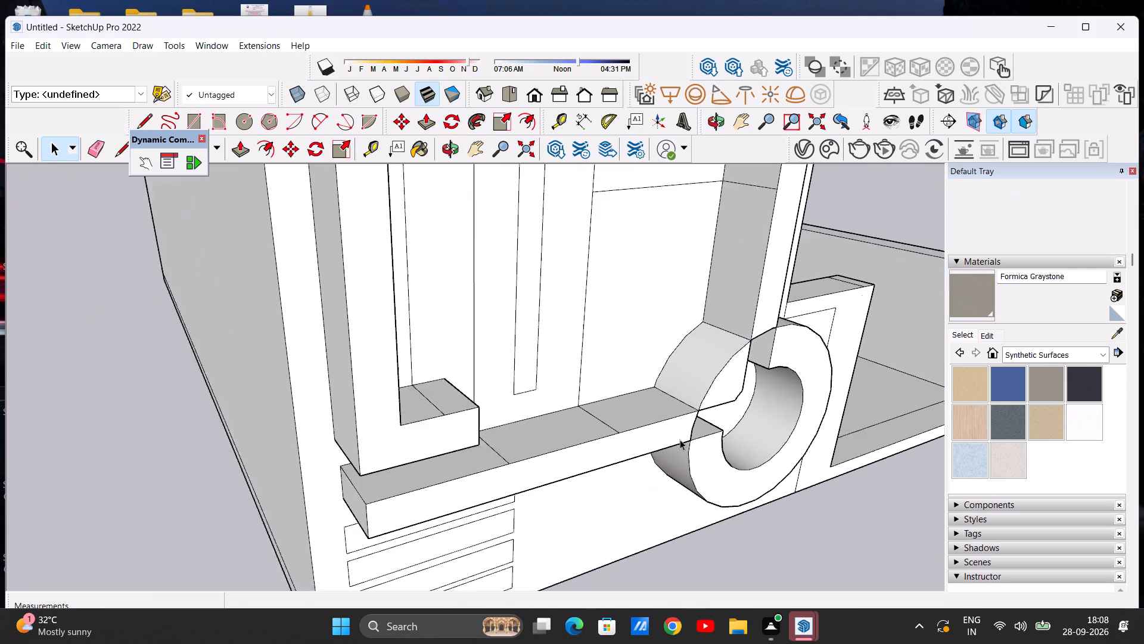
scroll(680, 439, "up", 4)
middle_click_drag(737, 392, 616, 315)
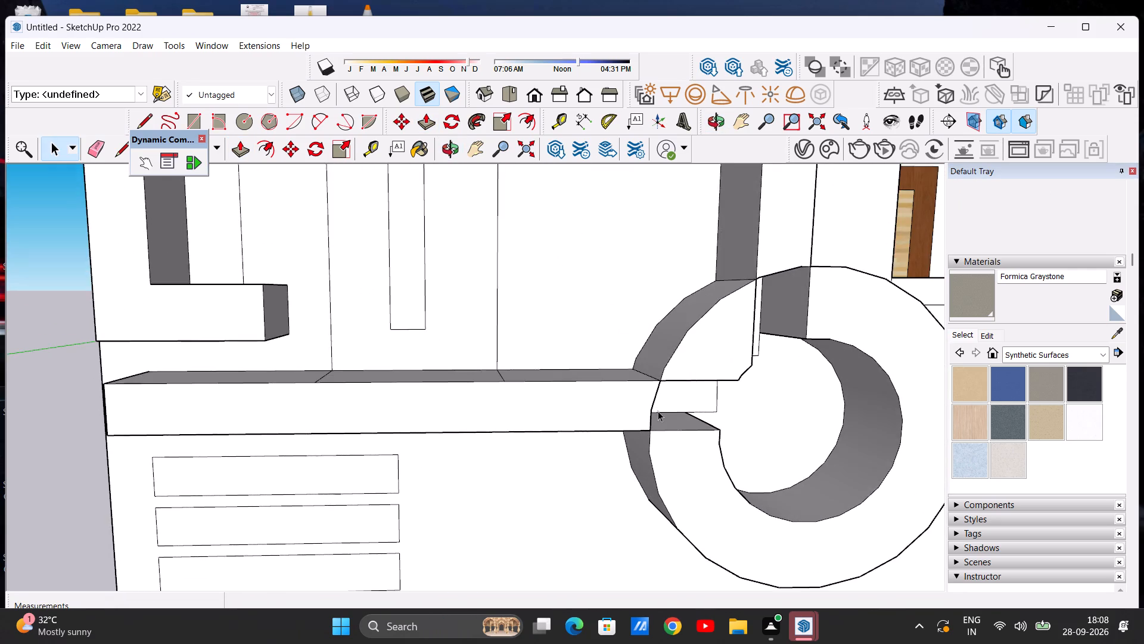
scroll(658, 411, "down", 3)
middle_click_drag(719, 395, 674, 356)
scroll(674, 363, "up", 5)
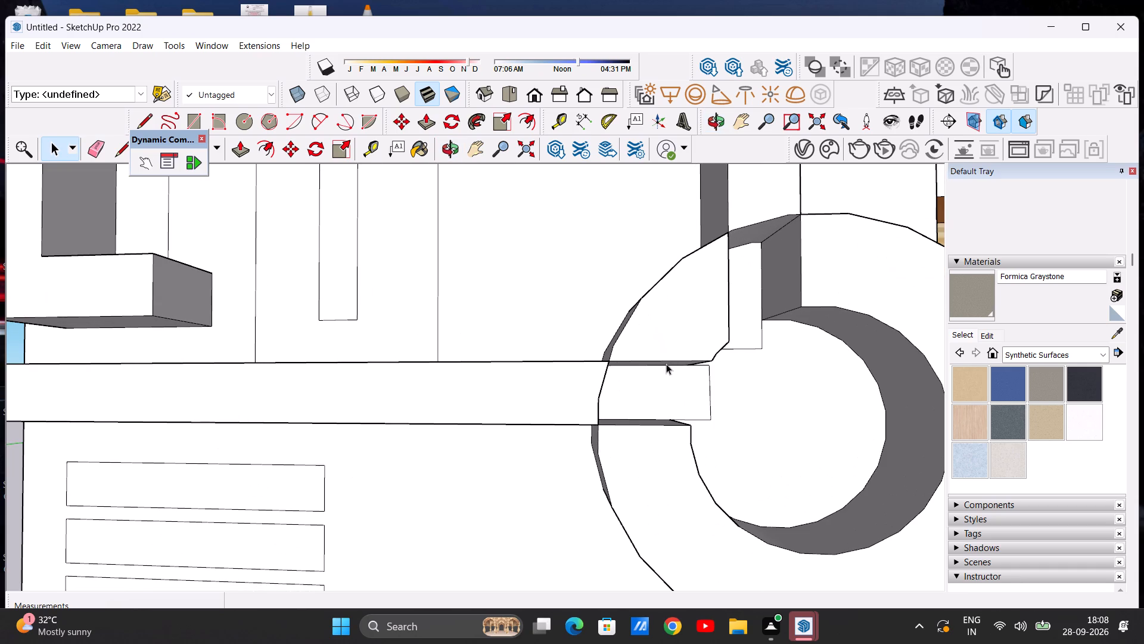
left_click(243, 149)
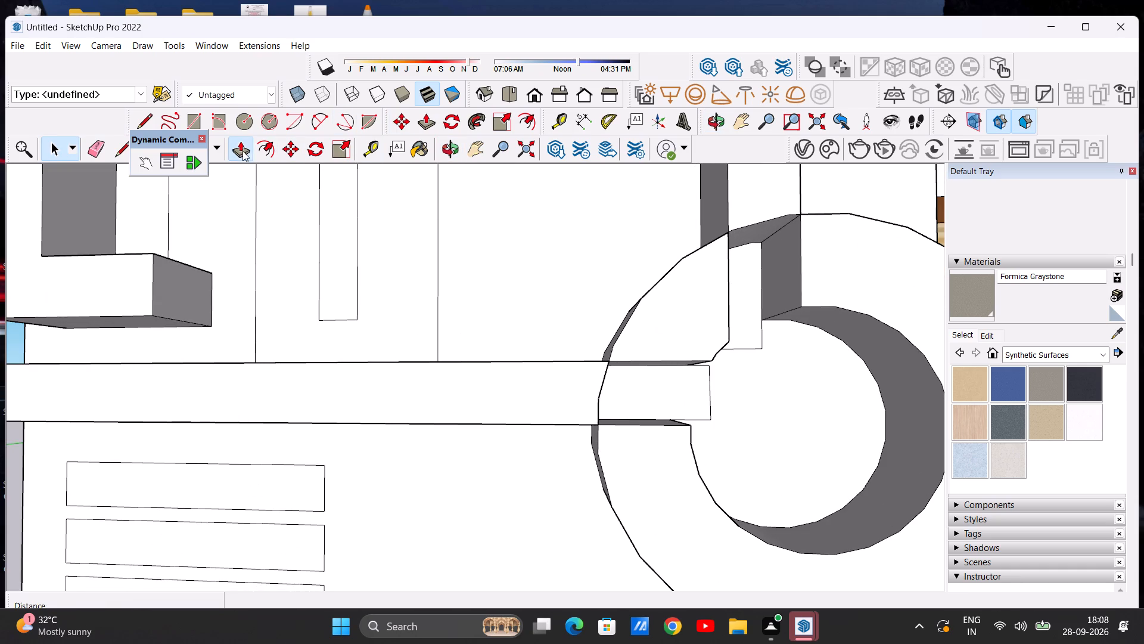
scroll(659, 408, "up", 3)
left_click(639, 377)
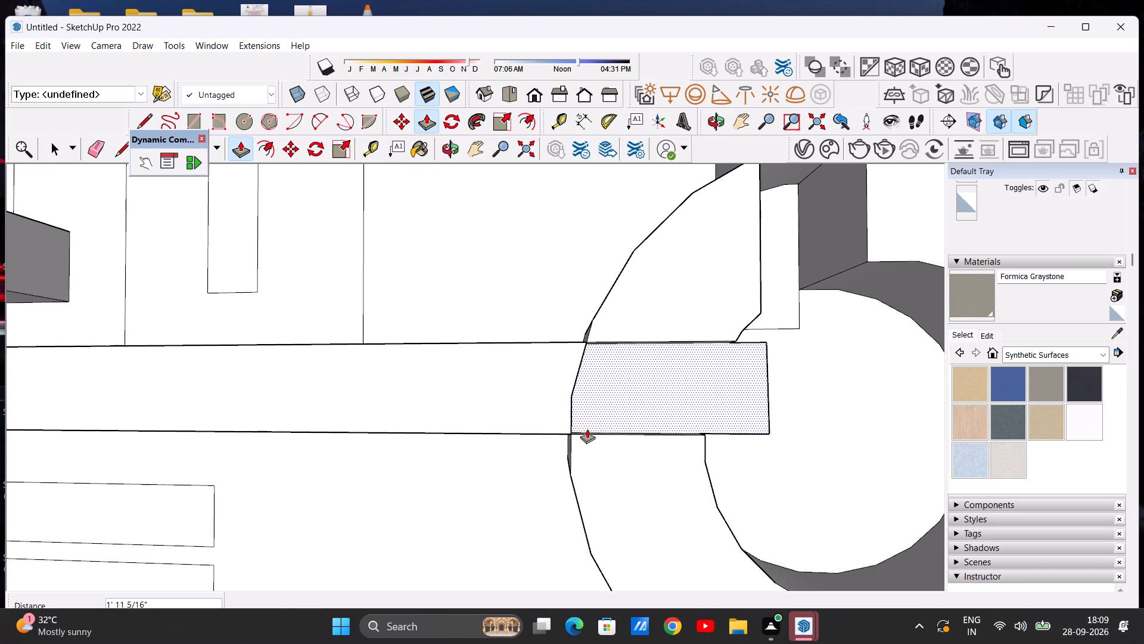
left_click(571, 428)
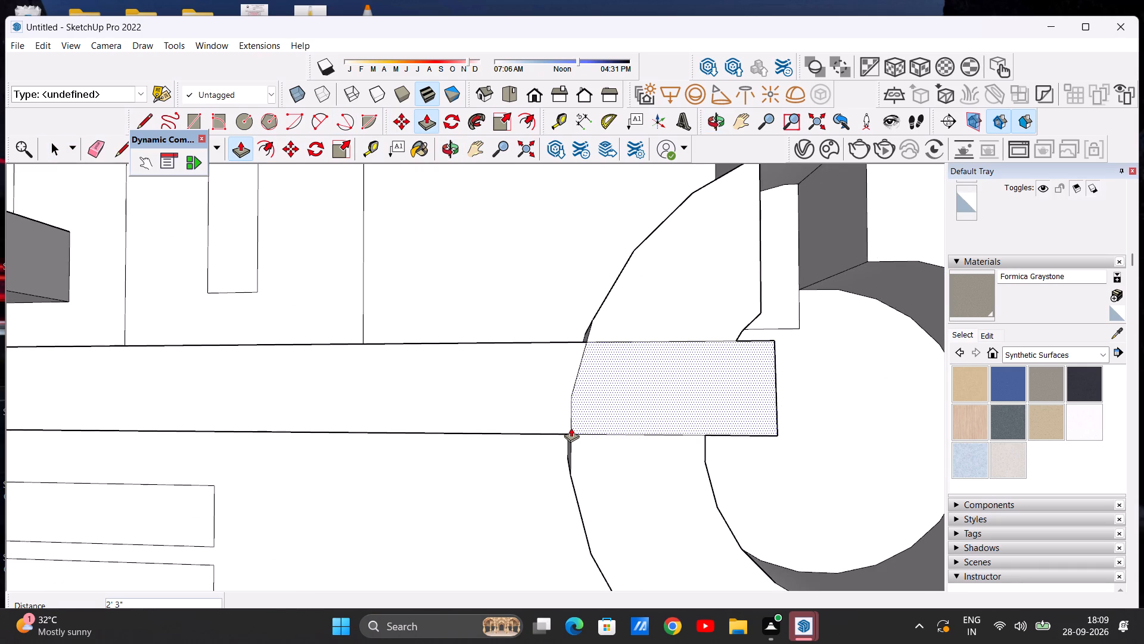
key("space")
Push/Pull the lower end of the frame's leg, inside the ring, 2' 3" outward, flush with the frame.
scroll(662, 434, "down", 10)
middle_click_drag(758, 358, 704, 411)
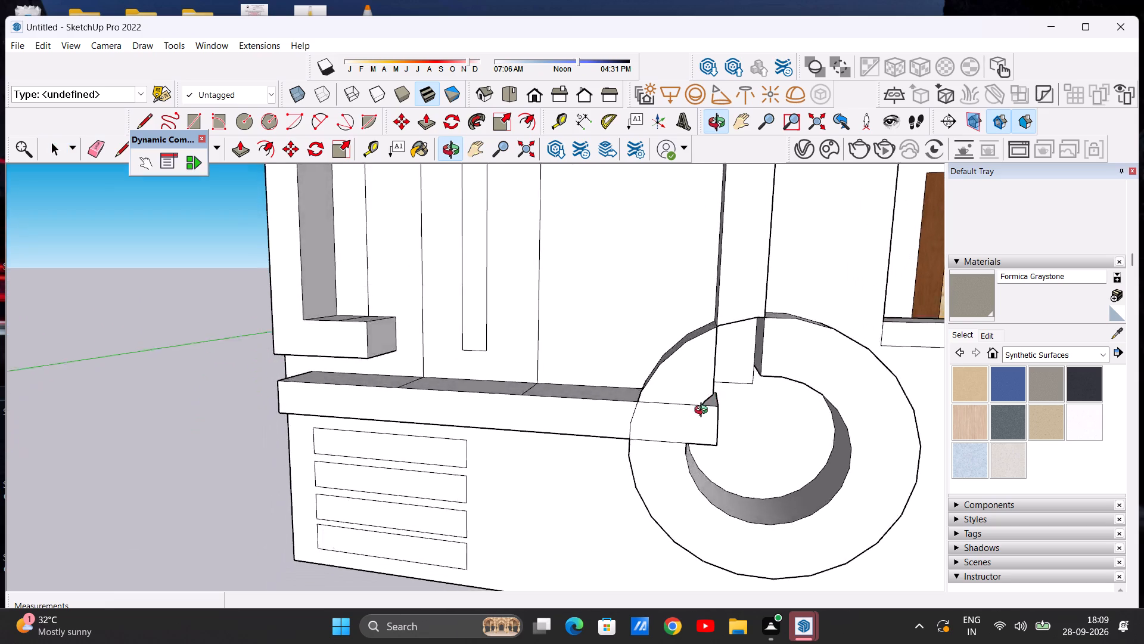
middle_click_drag(704, 411, 695, 456)
middle_click_drag(695, 456, 698, 366)
scroll(735, 340, "up", 2)
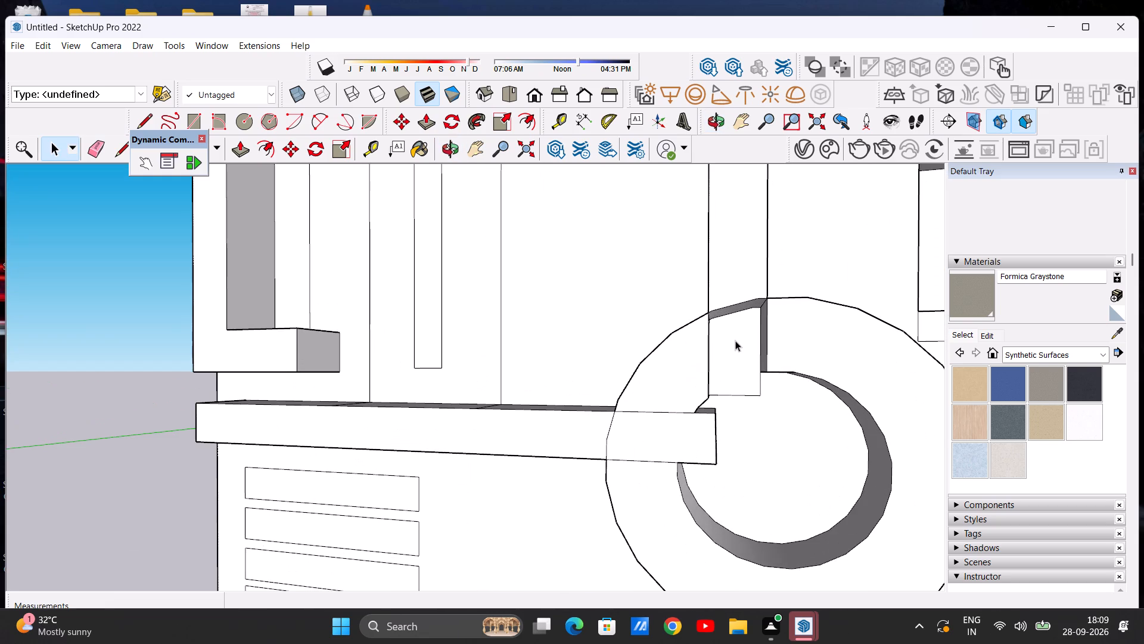
scroll(735, 341, "up", 1)
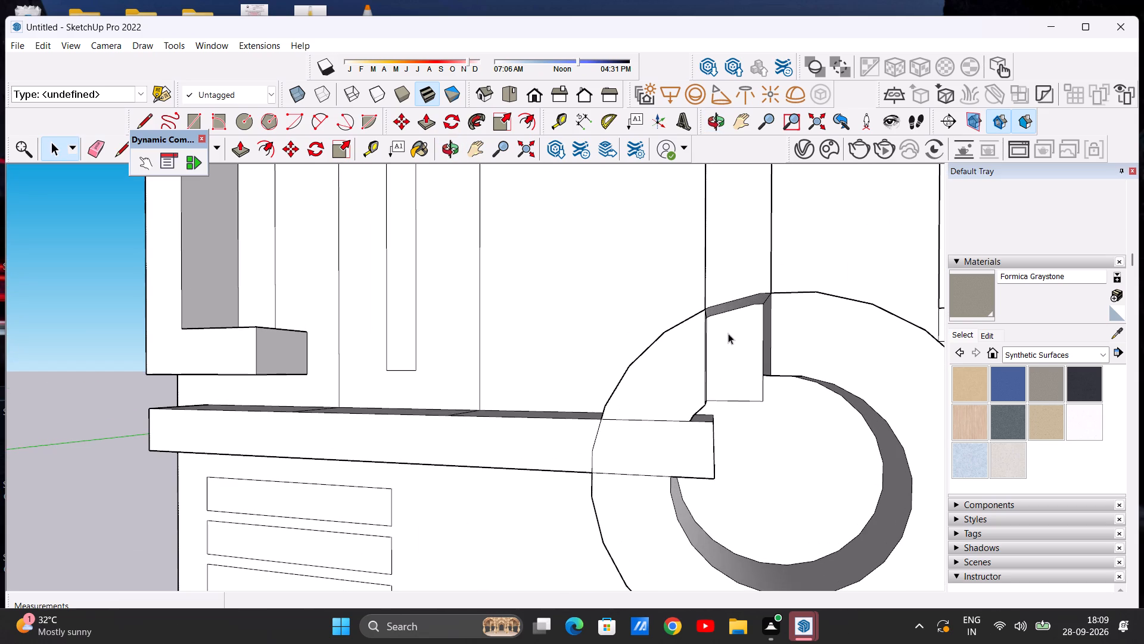
left_click(240, 154)
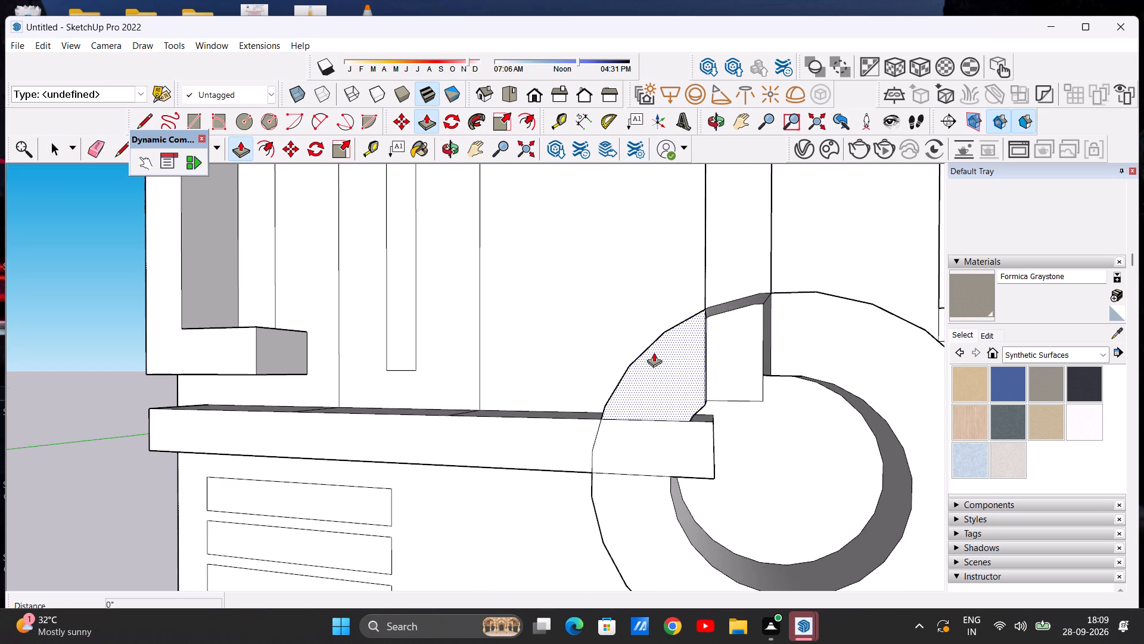
left_click(736, 364)
left_click(771, 287)
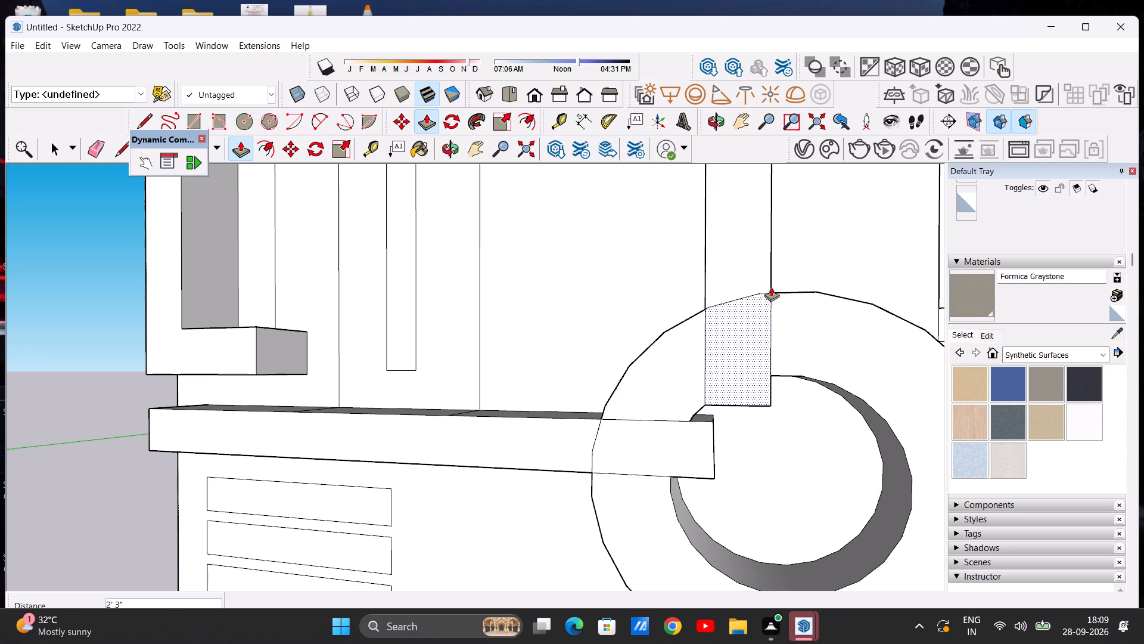
key("space")
Push/Pull the ring's large face 7 9/16" inward, recessing it behind the frame and strip.
scroll(719, 332, "down", 8)
middle_click_drag(730, 343, 765, 416)
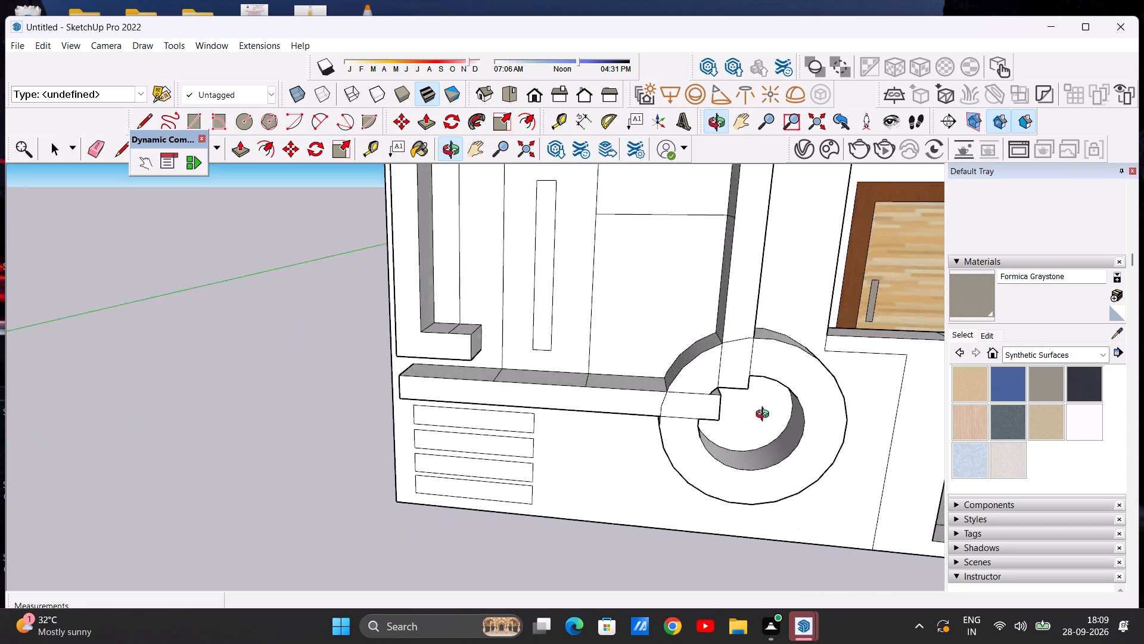
middle_click_drag(765, 416, 781, 370)
scroll(773, 357, "down", 5)
scroll(778, 380, "up", 2)
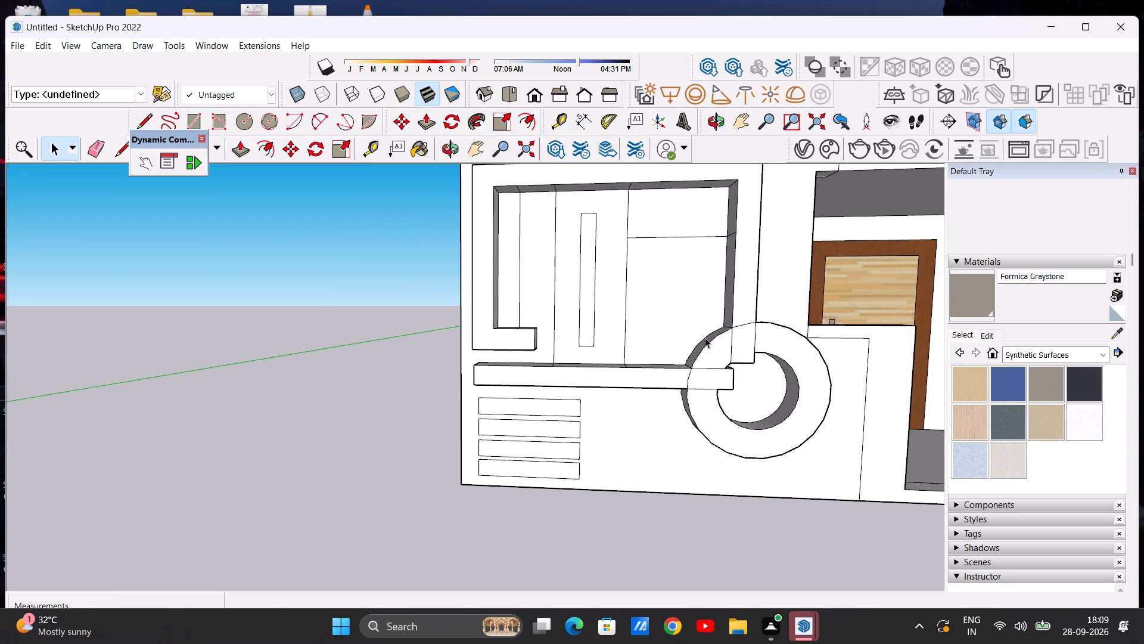
middle_click_drag(705, 339, 704, 357)
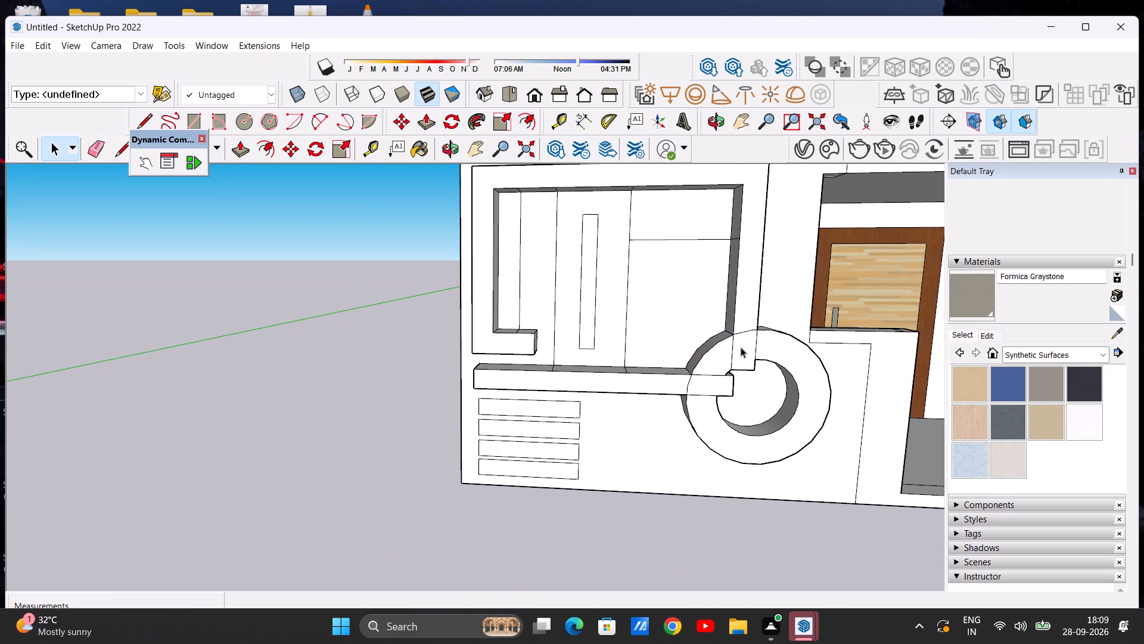
scroll(712, 357, "up", 6)
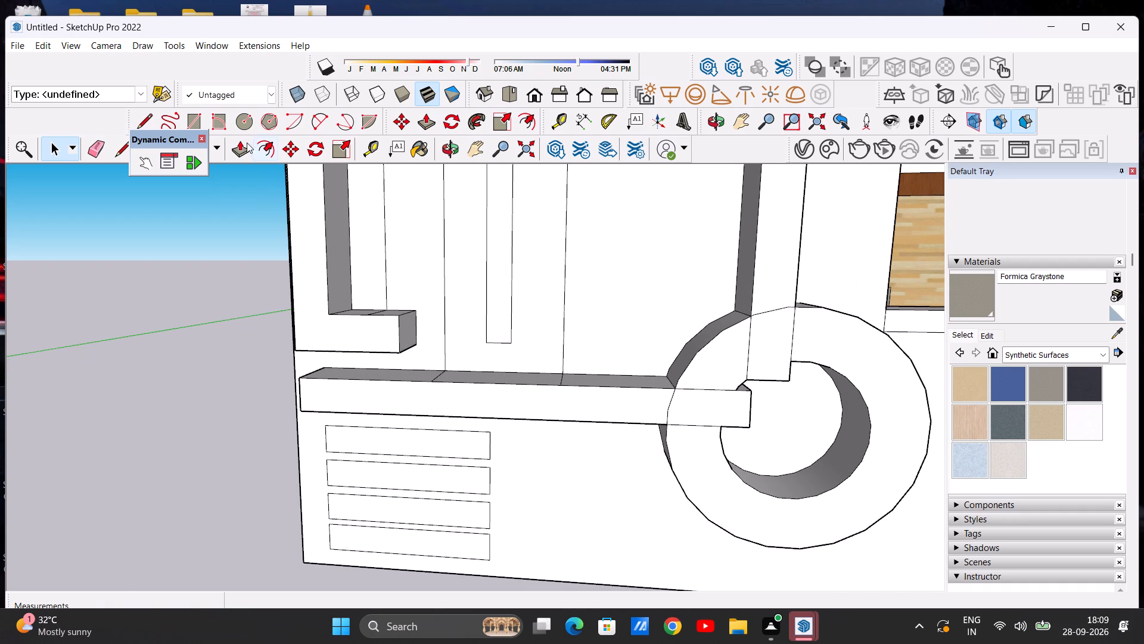
left_click(234, 145)
left_click(829, 342)
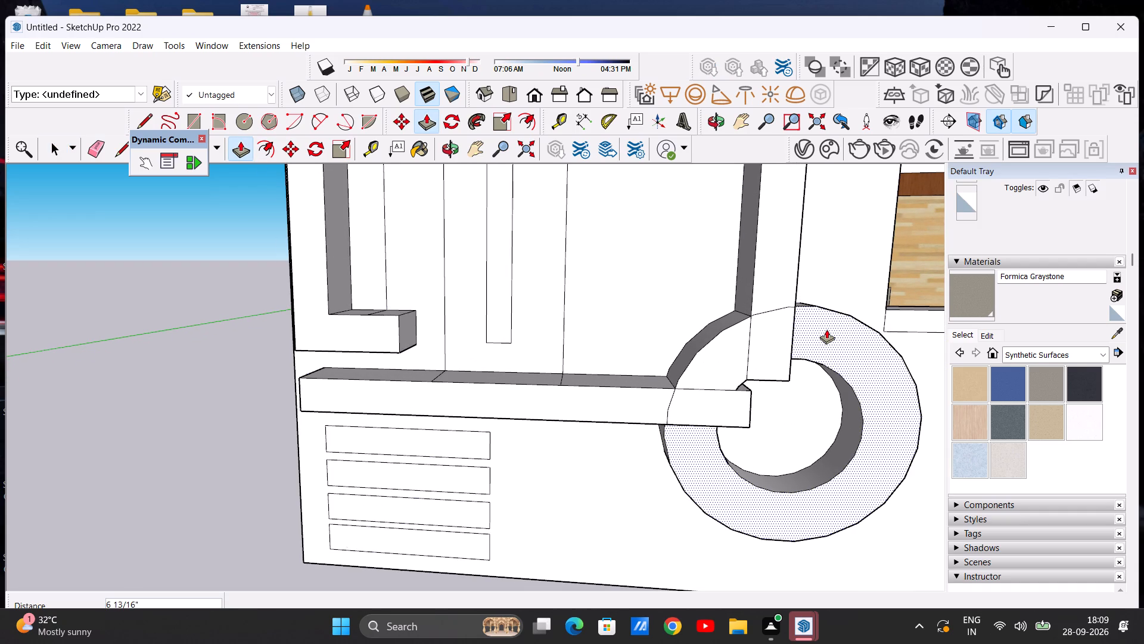
left_click(826, 329)
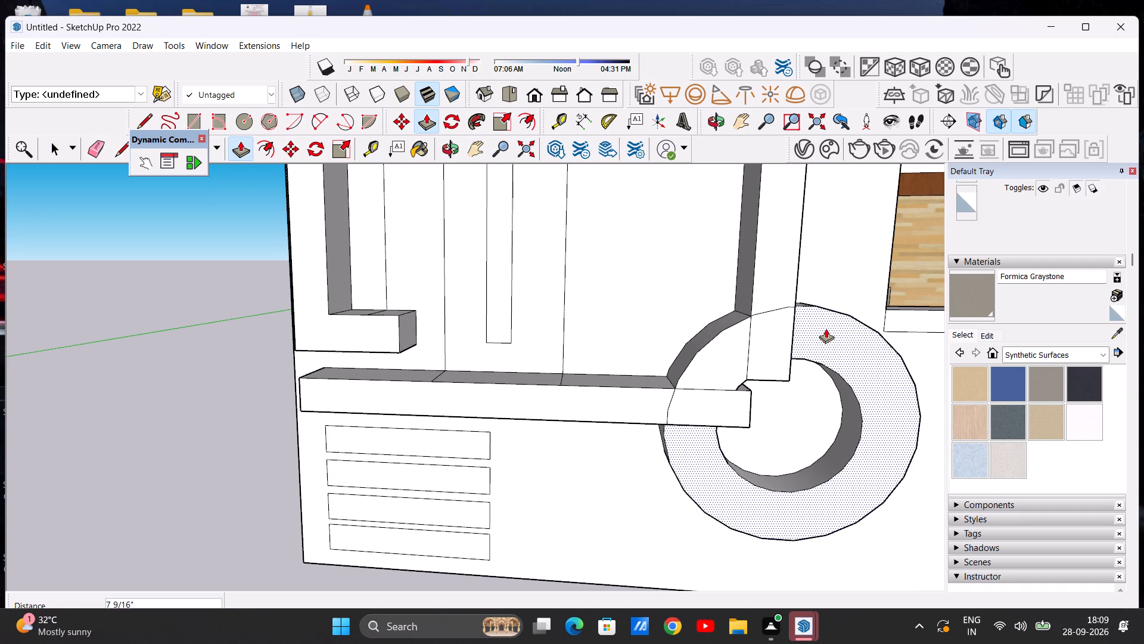
Push/Pull the ring's small upper segment, between the frame's leg and the strip, 2' 3" inward to the wall.
middle_click_drag(868, 350, 759, 357)
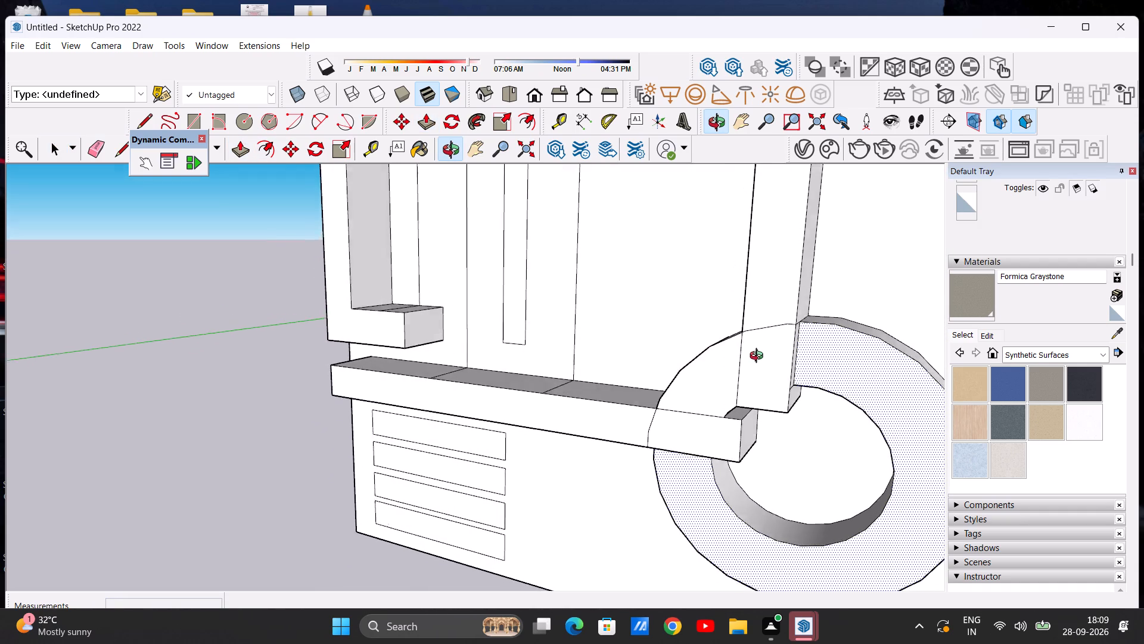
middle_click_drag(759, 357, 764, 354)
left_click(727, 363)
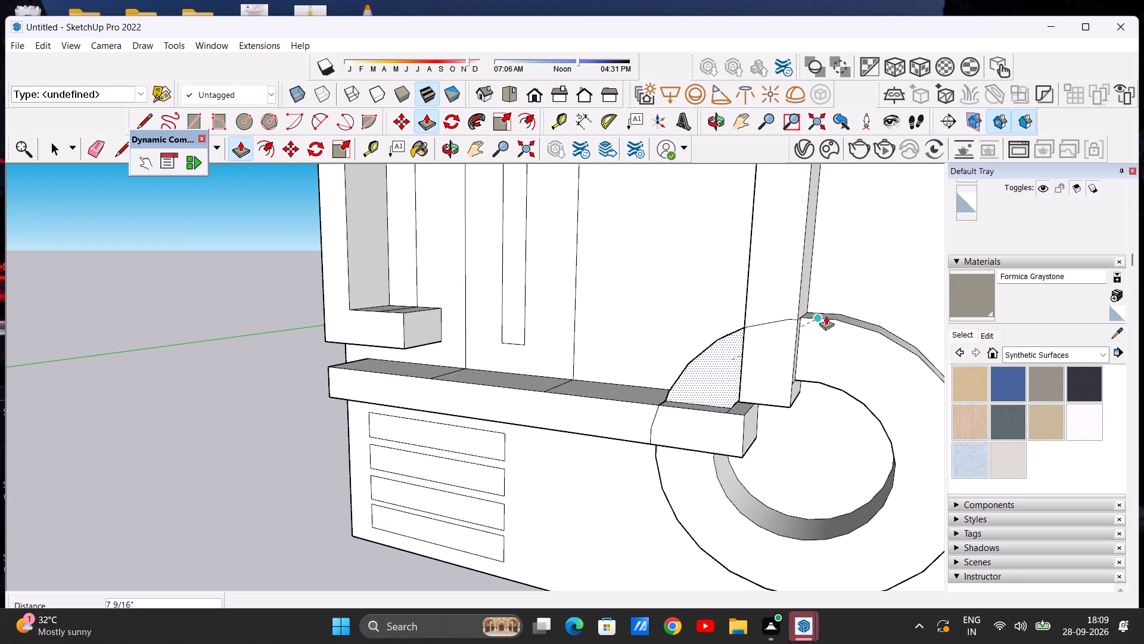
left_click(810, 314)
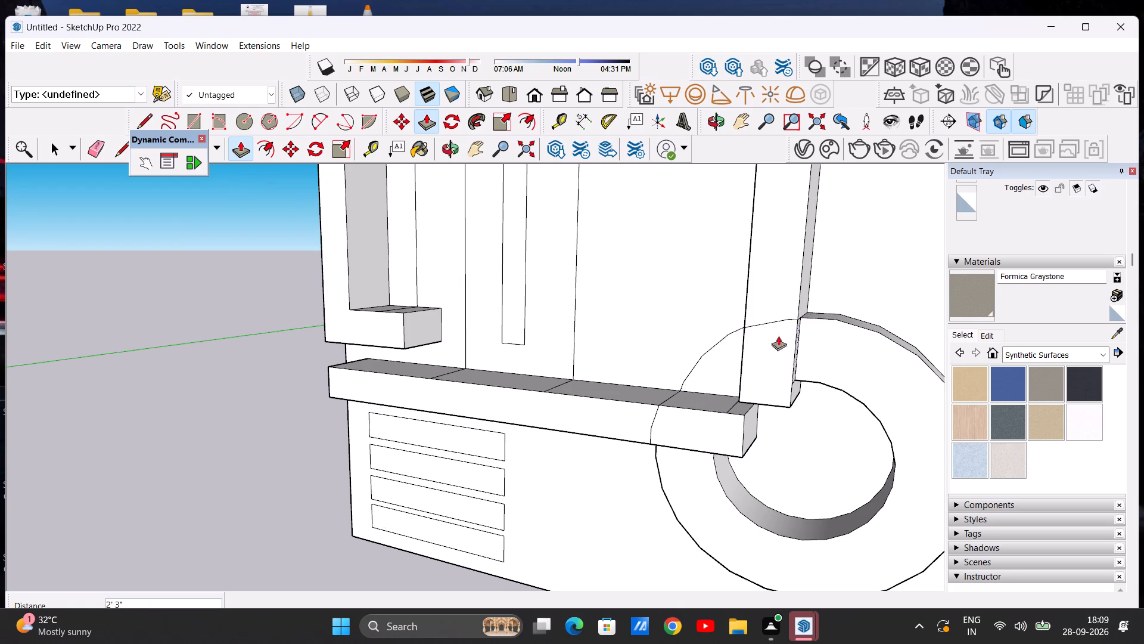
Push/Pull the ring's small upper segment 1' 7 7/16" outward, flush with the ring's recessed large face.
scroll(736, 355, "down", 5)
scroll(719, 356, "up", 1)
middle_click_drag(719, 358, 858, 382)
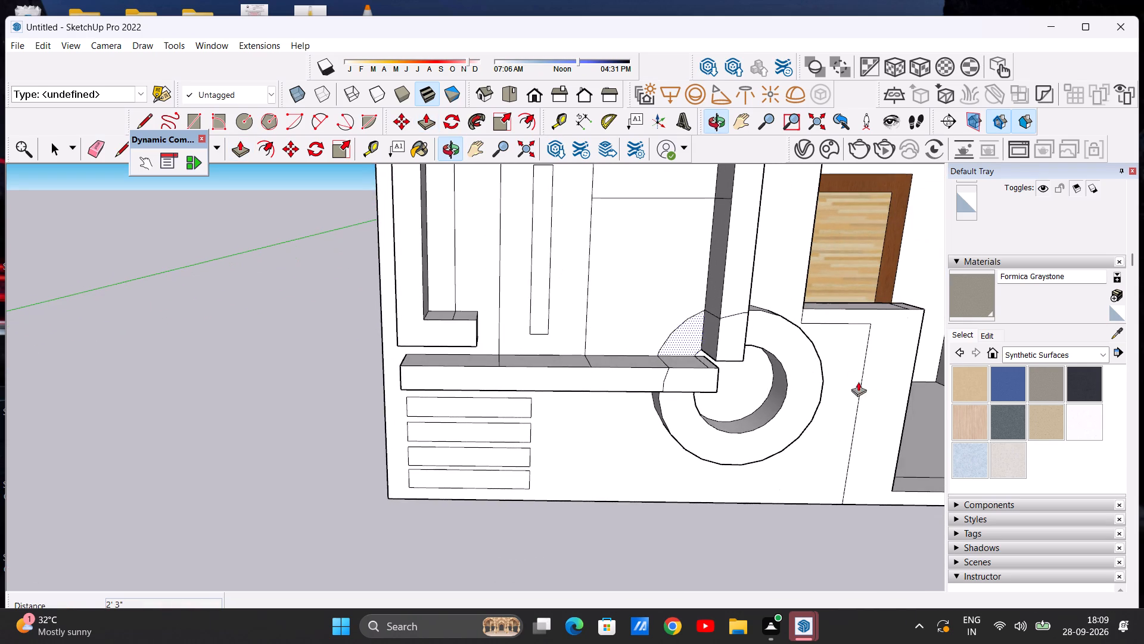
scroll(708, 333, "up", 2)
left_click(675, 333)
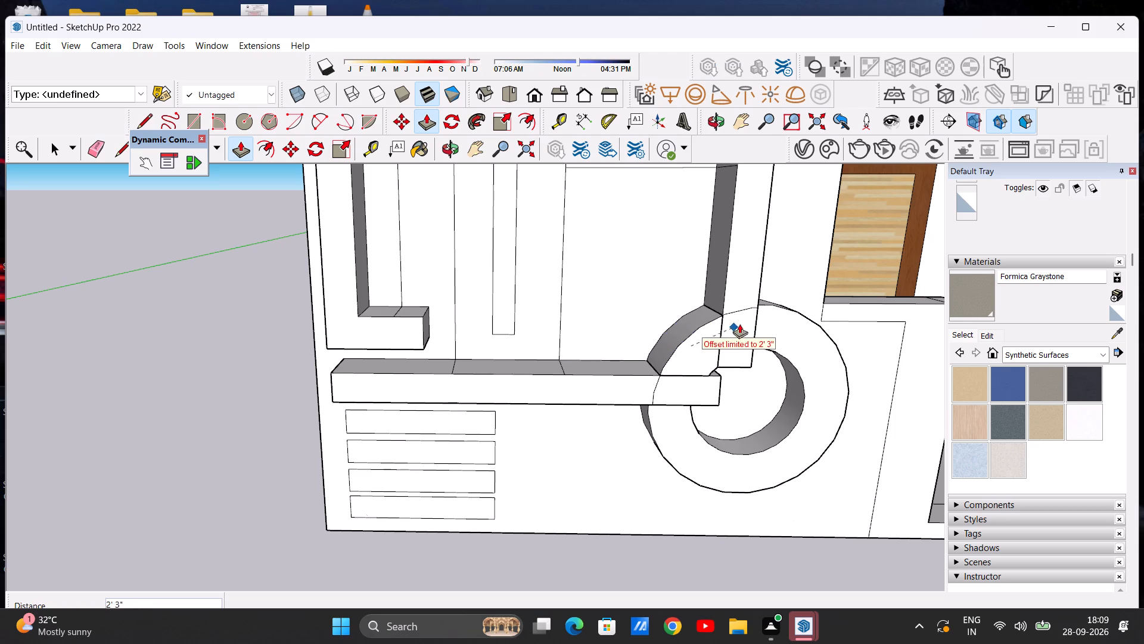
left_click(771, 307)
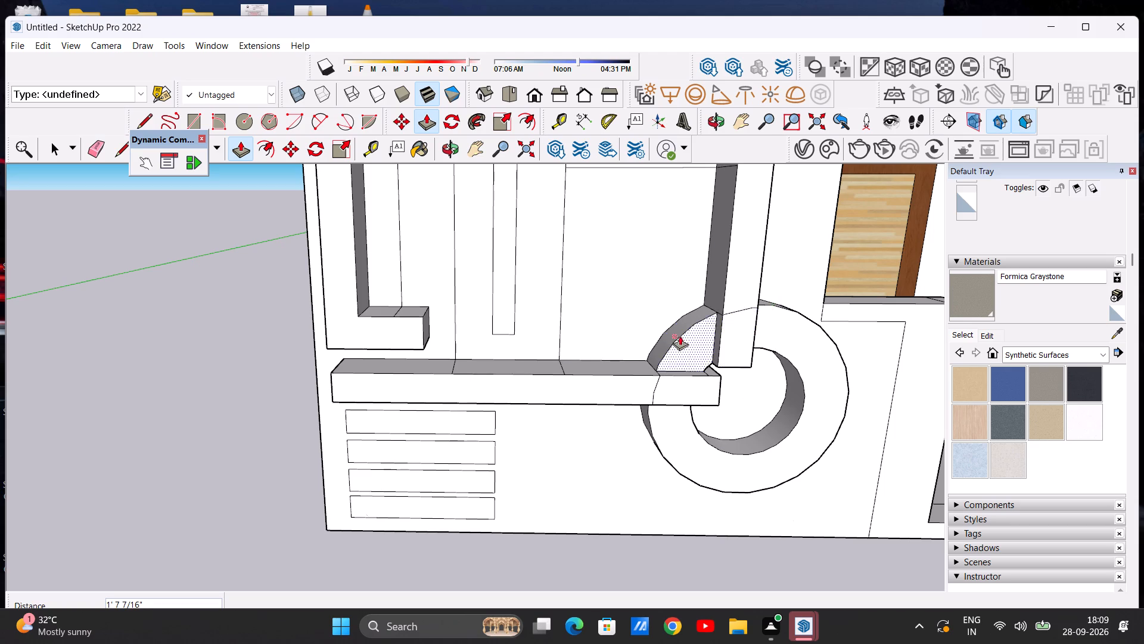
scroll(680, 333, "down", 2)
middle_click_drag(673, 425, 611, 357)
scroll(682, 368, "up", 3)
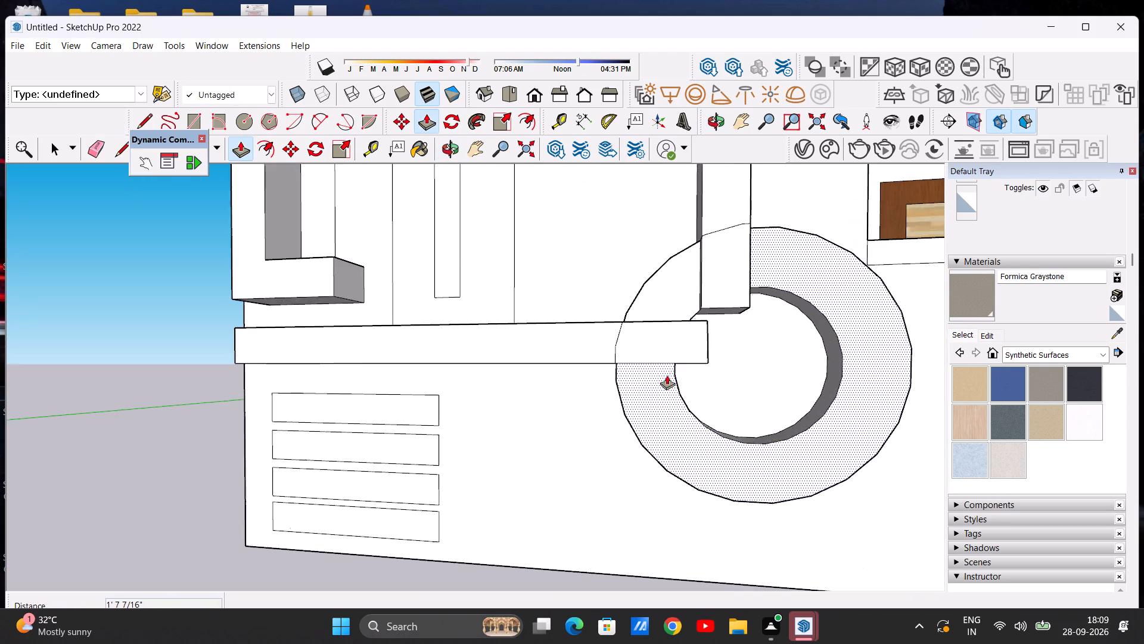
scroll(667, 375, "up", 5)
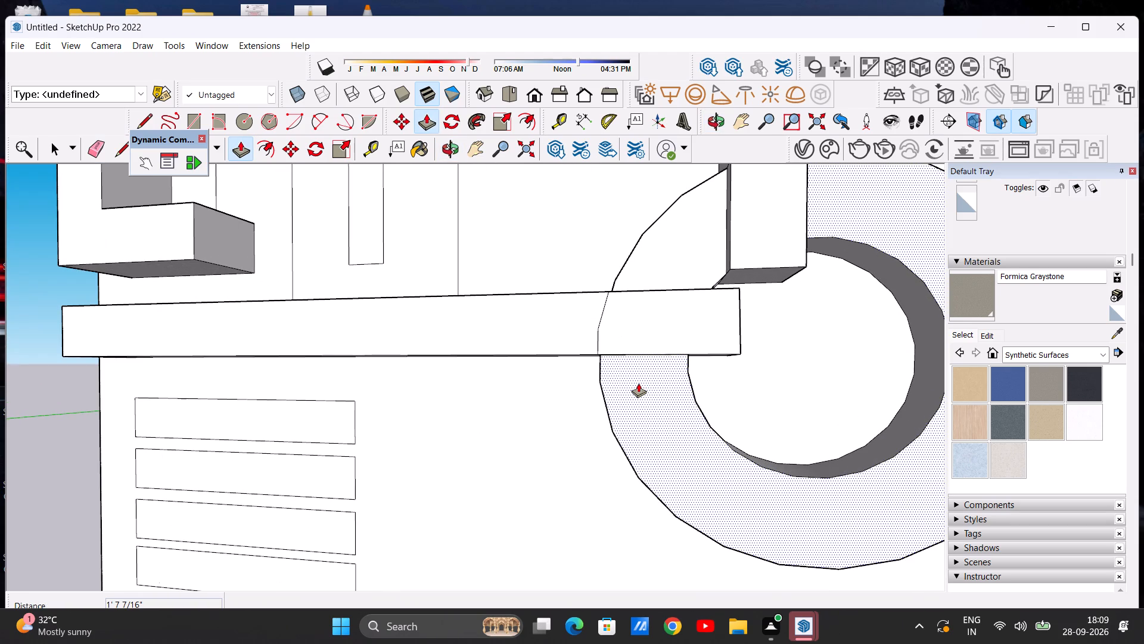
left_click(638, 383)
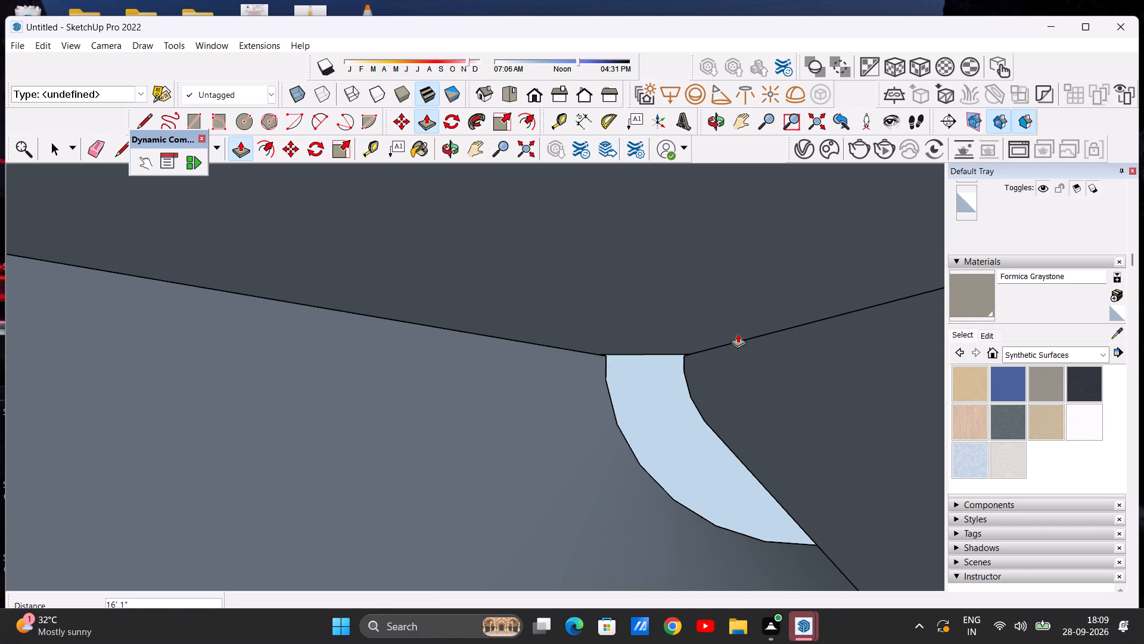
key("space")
Inspect the junction of the ring, strip and frame leg from several angles and within the whole front facade.
scroll(691, 370, "down", 7)
middle_click_drag(717, 383, 597, 340)
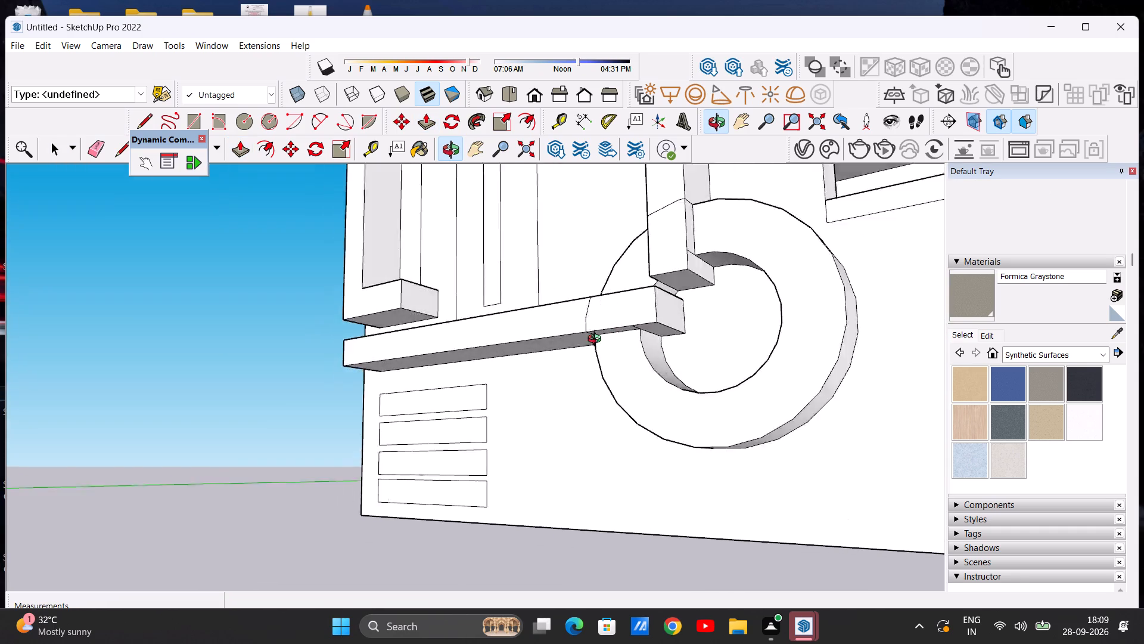
middle_click_drag(597, 340, 757, 358)
middle_click_drag(760, 342, 783, 267)
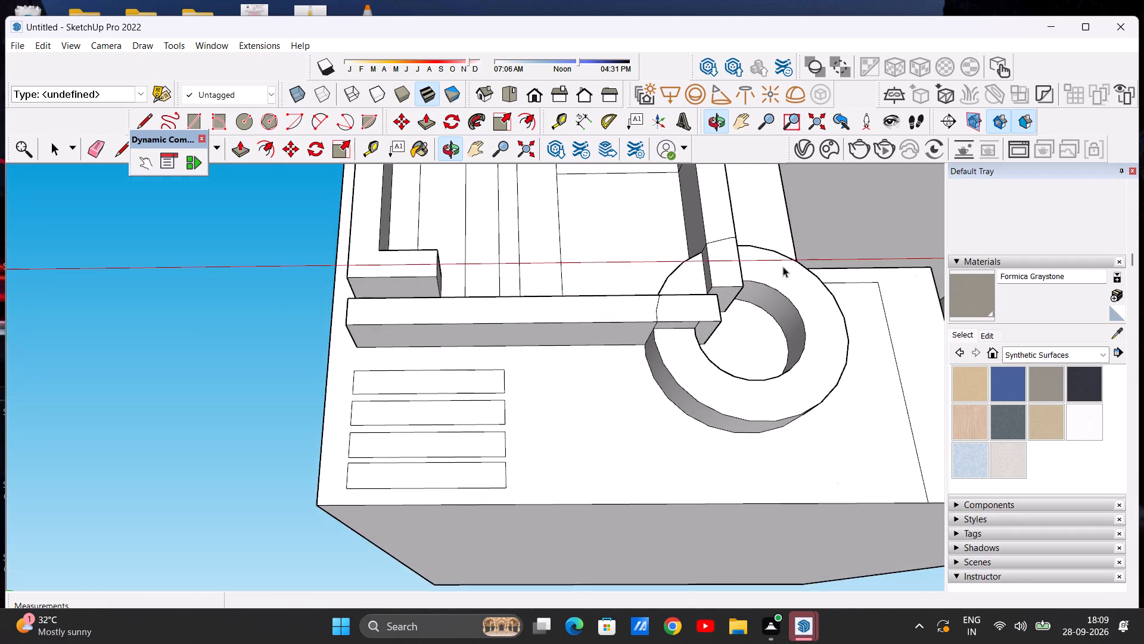
middle_click_drag(772, 281, 750, 370)
scroll(707, 373, "down", 13)
scroll(793, 302, "down", 4)
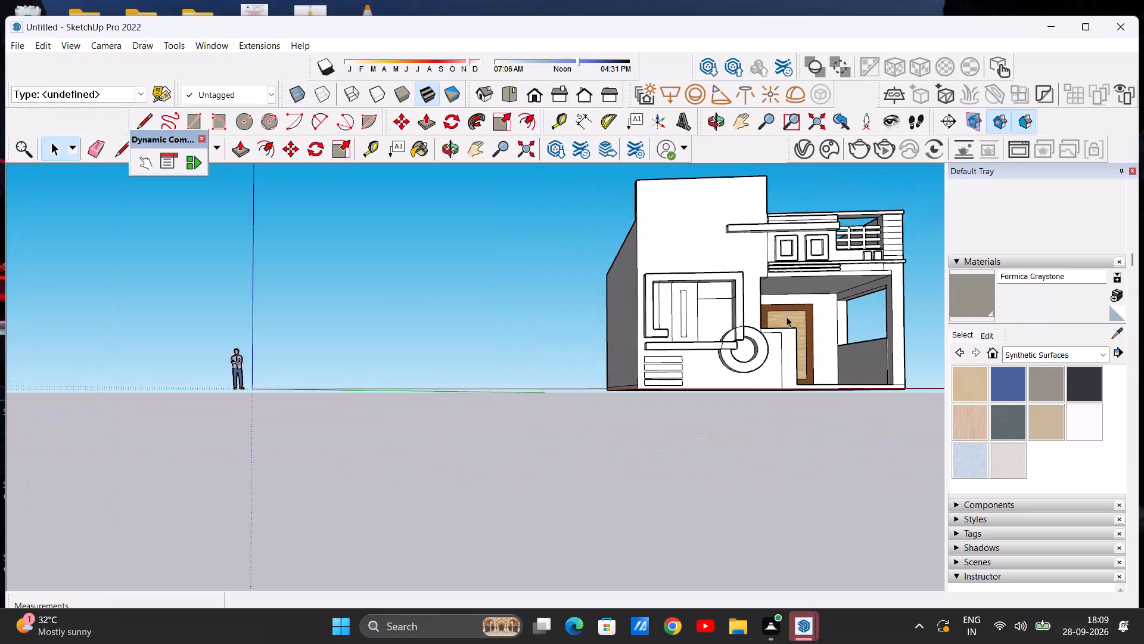
scroll(858, 275, "up", 6)
scroll(663, 408, "up", 8)
middle_click_drag(643, 405, 621, 419)
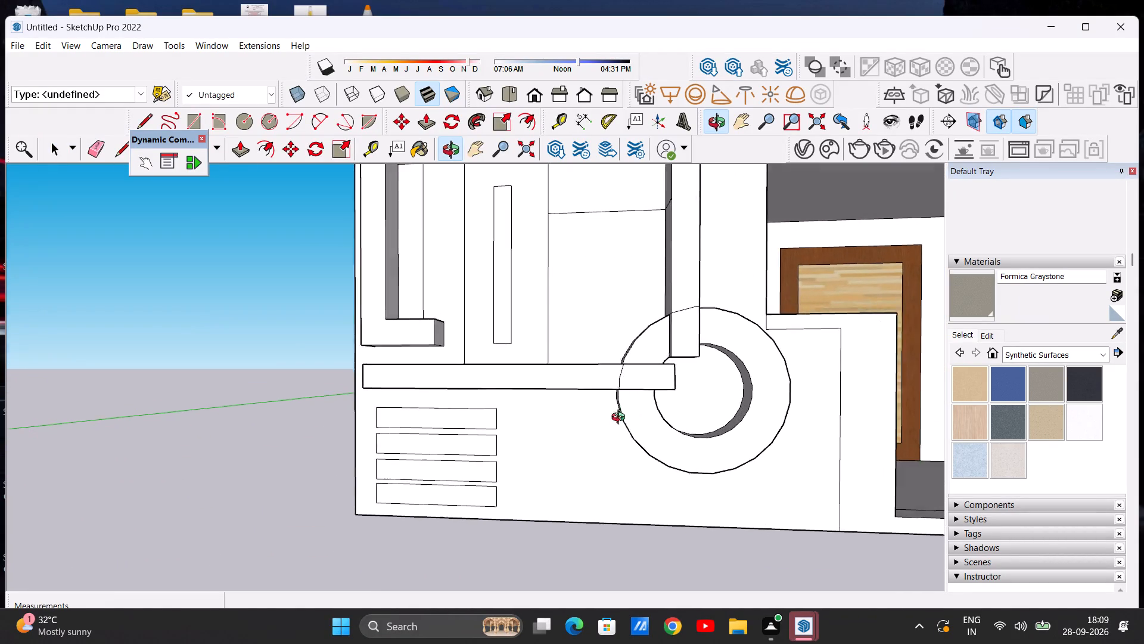
middle_click_drag(621, 419, 615, 423)
scroll(639, 361, "up", 13)
scroll(602, 390, "down", 8)
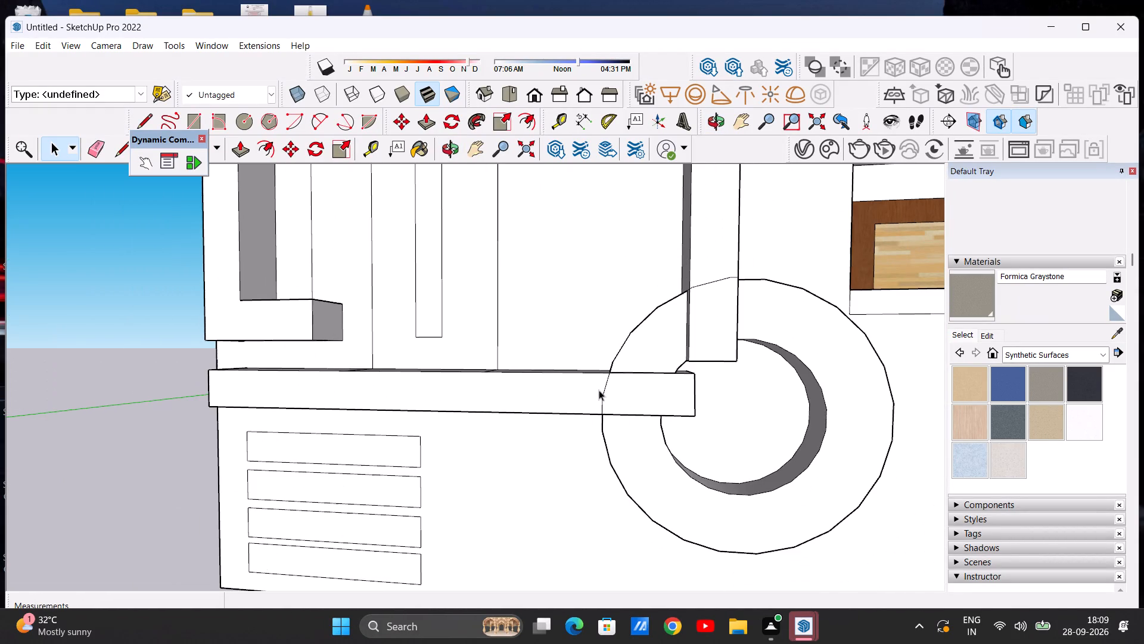
Erase the leftover ring arc edge crossing the strip's front face.
scroll(636, 382, "down", 3)
scroll(636, 382, "up", 6)
middle_click_drag(627, 380, 657, 514)
left_click(98, 144)
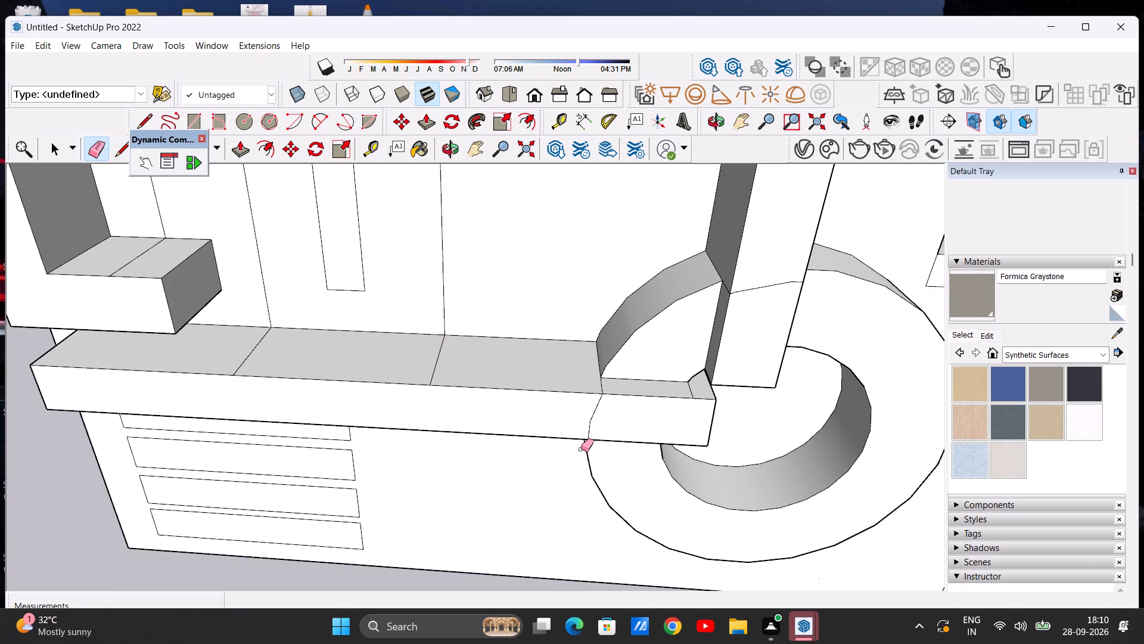
middle_click_drag(597, 467, 602, 387)
scroll(602, 380, "up", 4)
left_click_drag(591, 392, 654, 405)
scroll(621, 401, "down", 4)
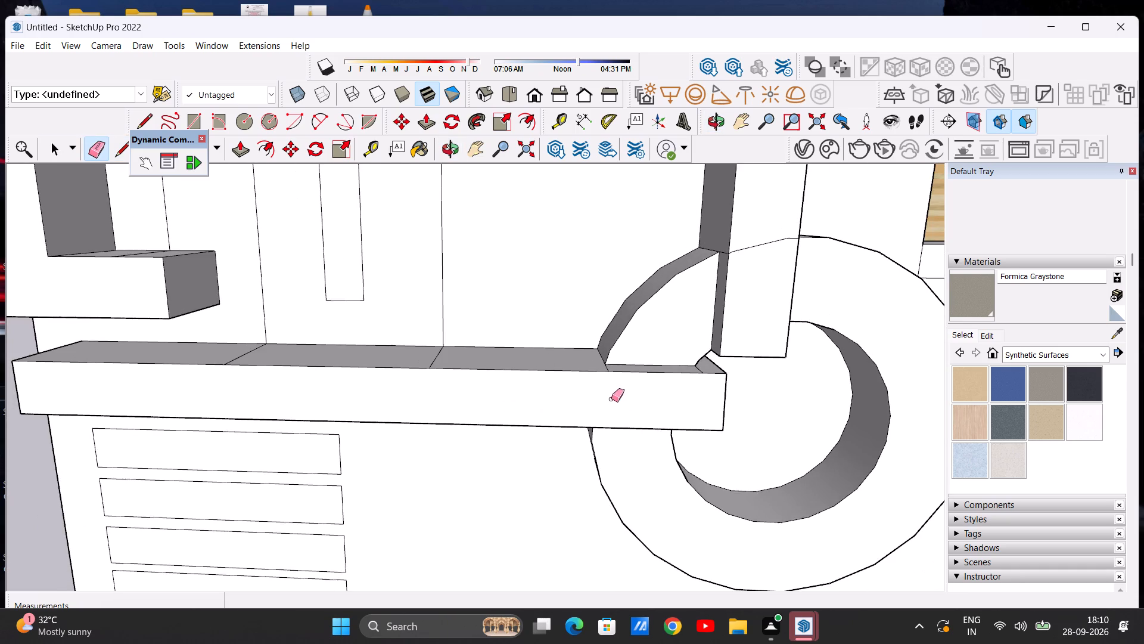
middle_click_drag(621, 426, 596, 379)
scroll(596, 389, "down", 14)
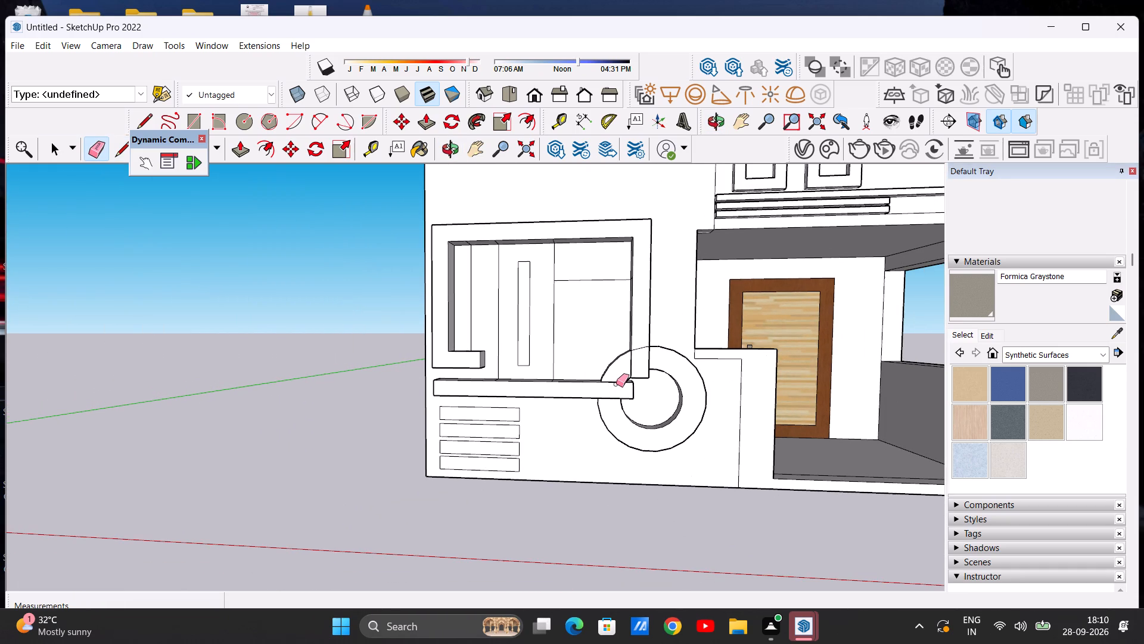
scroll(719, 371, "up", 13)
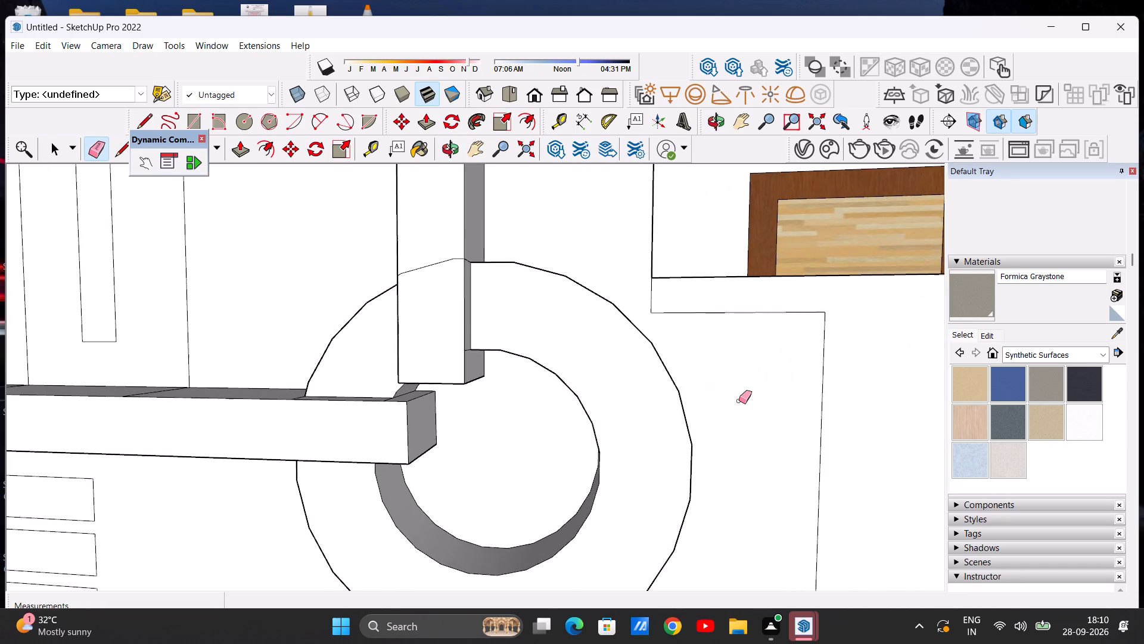
Inspect the ring's junction with the strip and the frame's leg from the front and from several side angles.
scroll(747, 401, "down", 5)
scroll(642, 339, "up", 12)
scroll(674, 373, "down", 8)
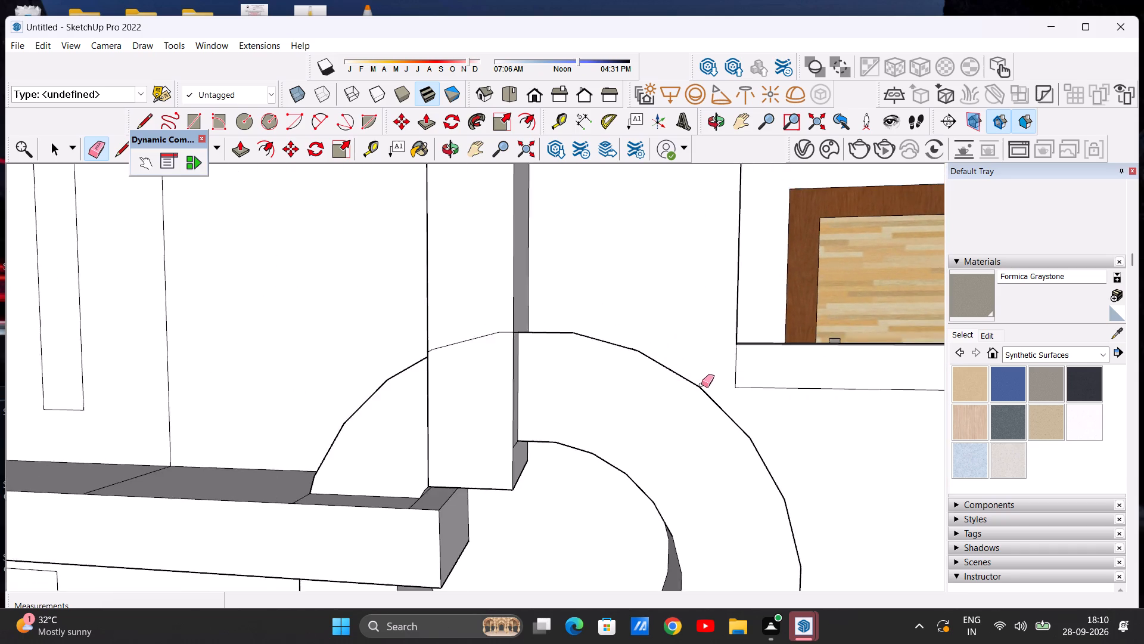
scroll(701, 385, "down", 11)
key("space")
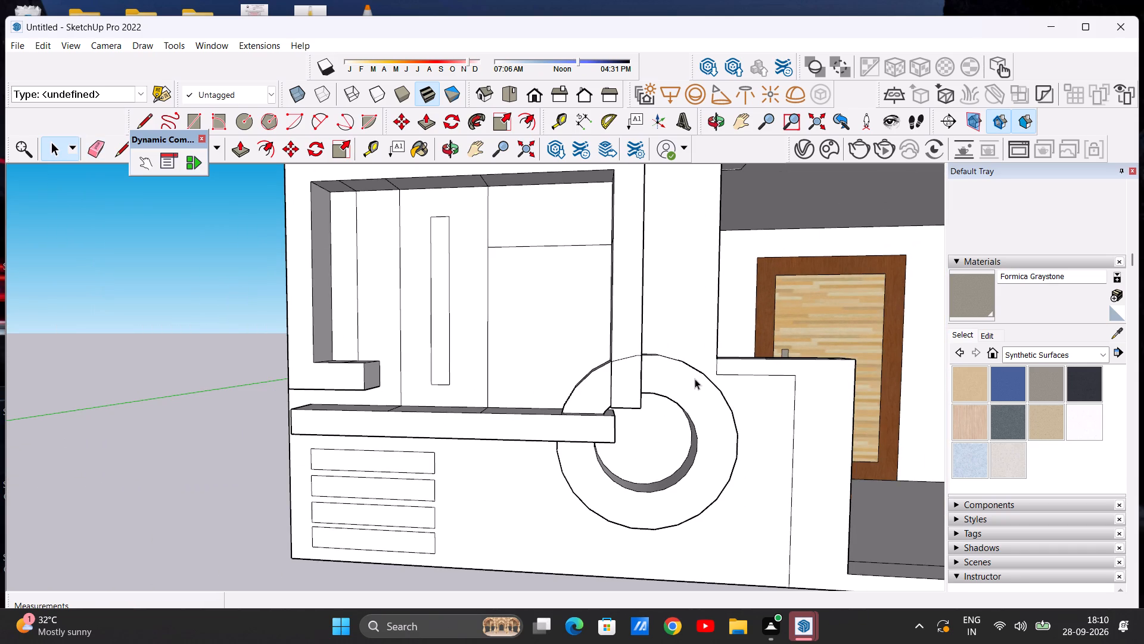
scroll(695, 386, "up", 4)
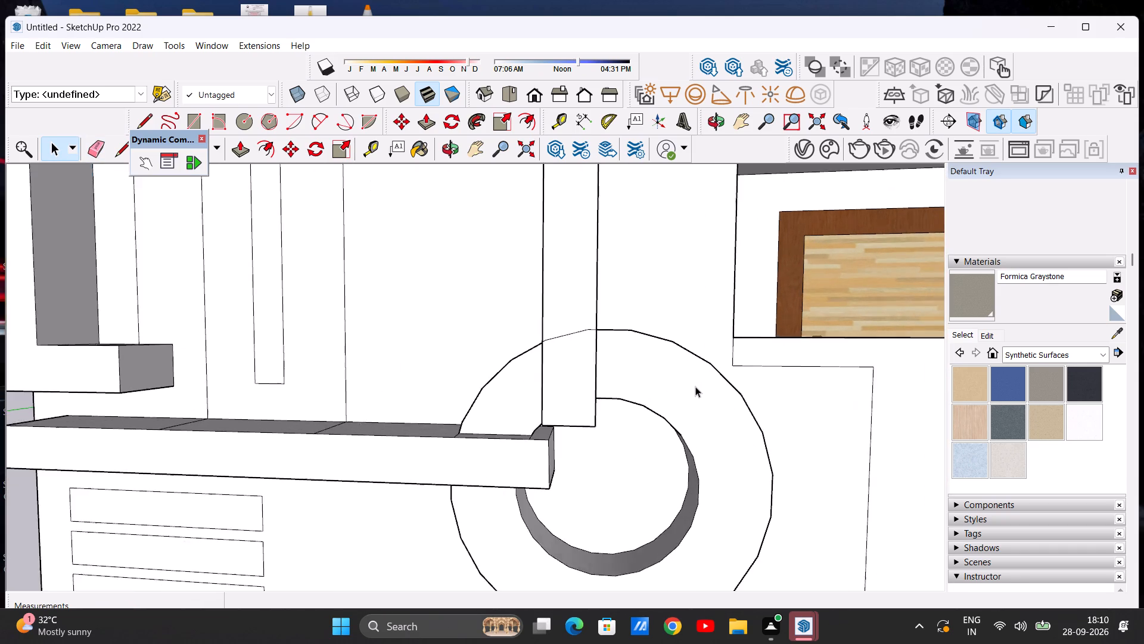
scroll(695, 386, "up", 6)
scroll(695, 386, "down", 20)
scroll(695, 386, "down", 3)
scroll(677, 405, "up", 13)
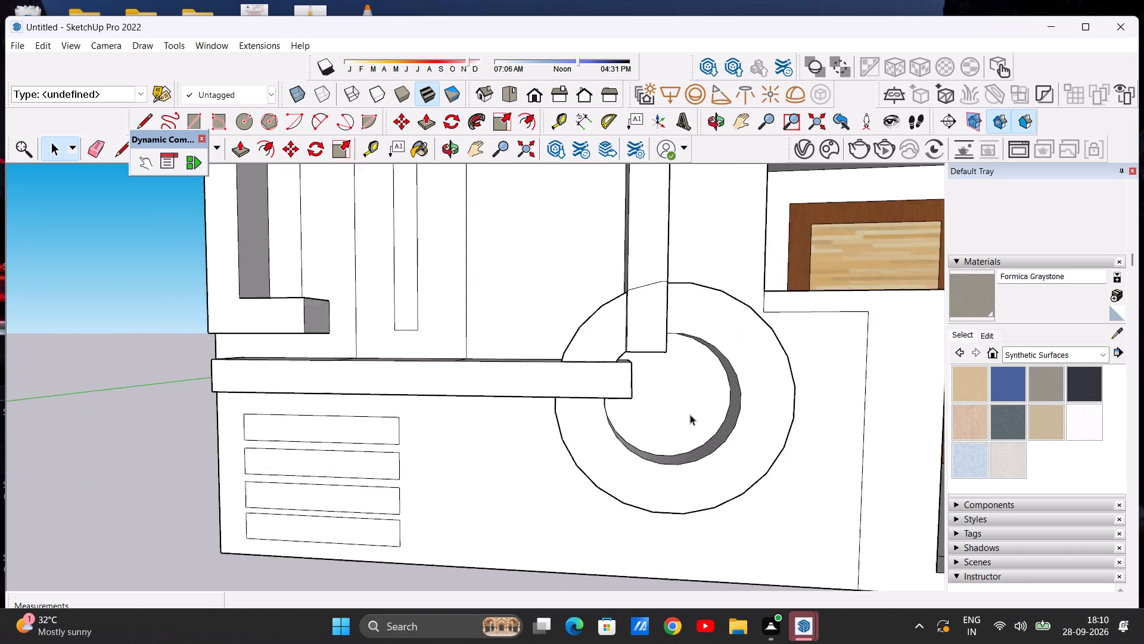
scroll(690, 414, "up", 1)
scroll(677, 418, "down", 6)
scroll(758, 407, "up", 6)
middle_click_drag(710, 411, 650, 447)
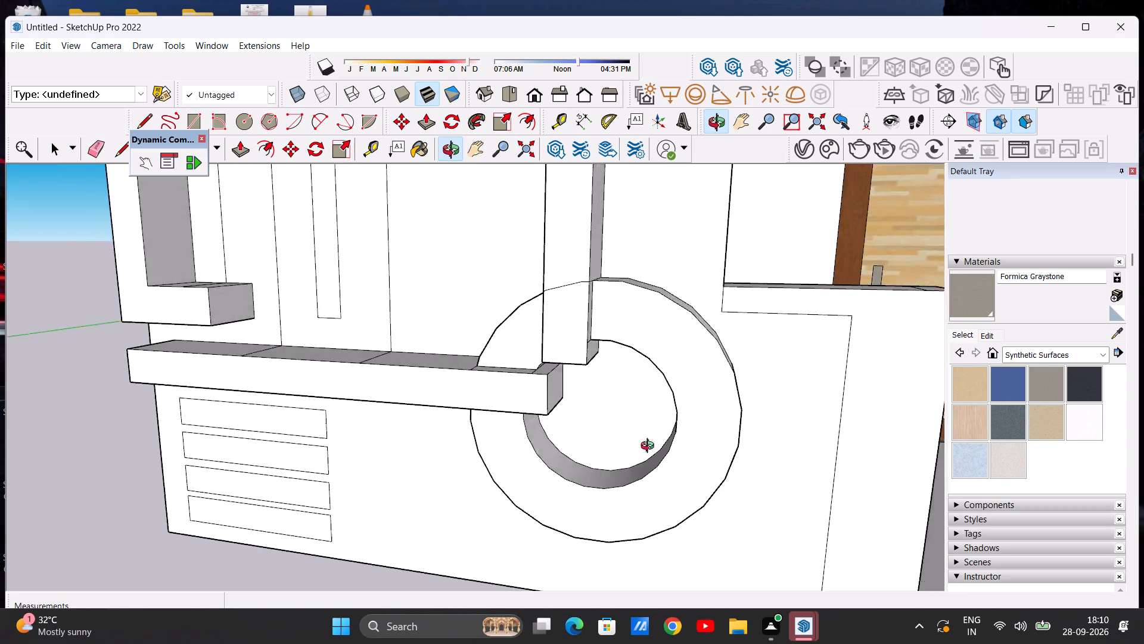
middle_click_drag(650, 447, 557, 450)
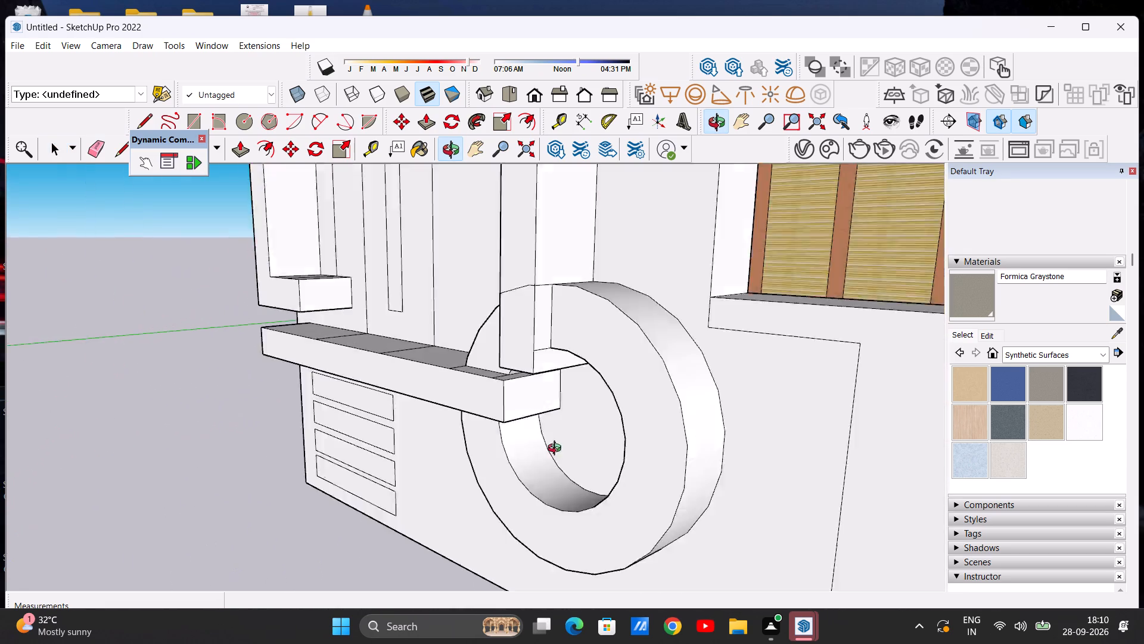
middle_click_drag(557, 450, 724, 395)
scroll(714, 394, "up", 1)
scroll(635, 498, "down", 15)
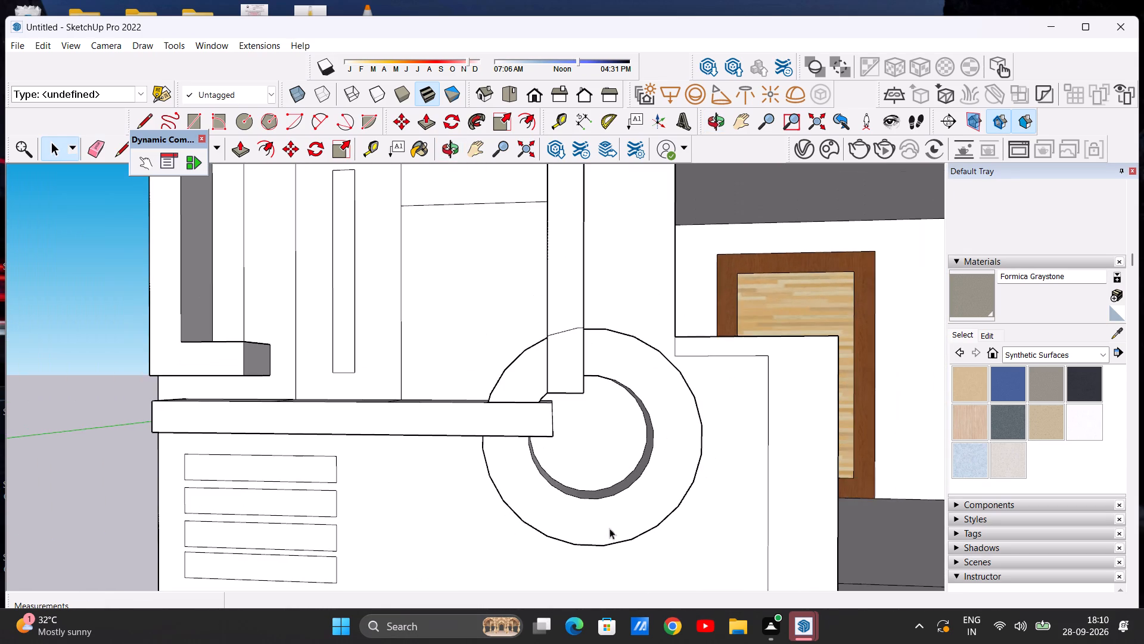
Examine the whole front facade, from the lower bars and ring up to the blank upper wall beside the first-floor windows.
scroll(610, 528, "down", 20)
scroll(610, 528, "down", 1)
scroll(665, 449, "up", 8)
scroll(654, 511, "up", 1)
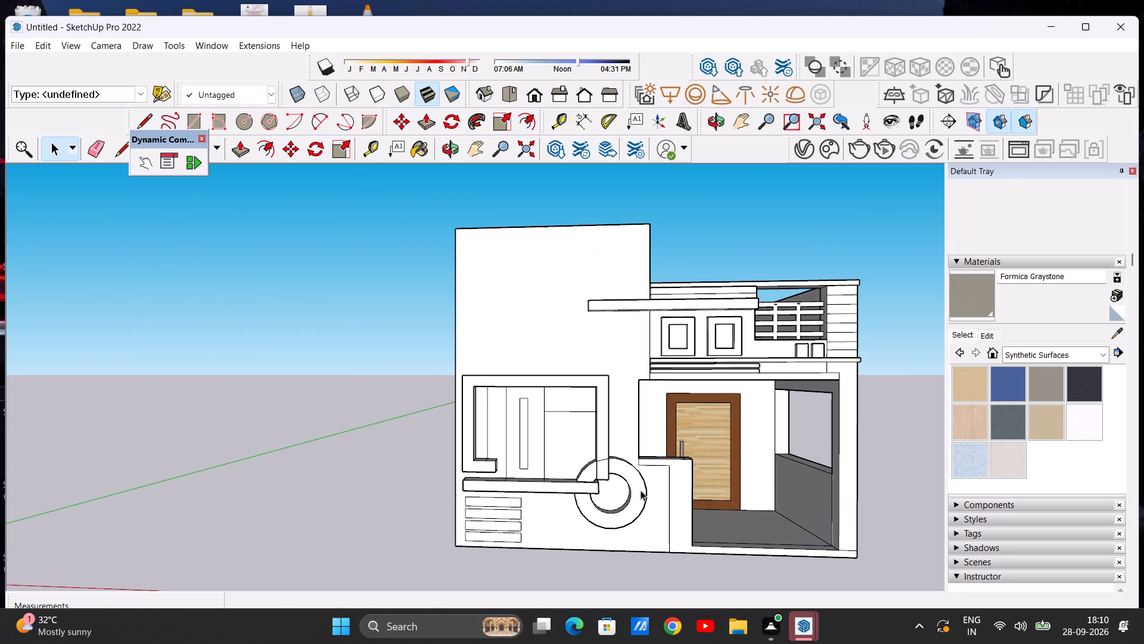
scroll(624, 467, "up", 4)
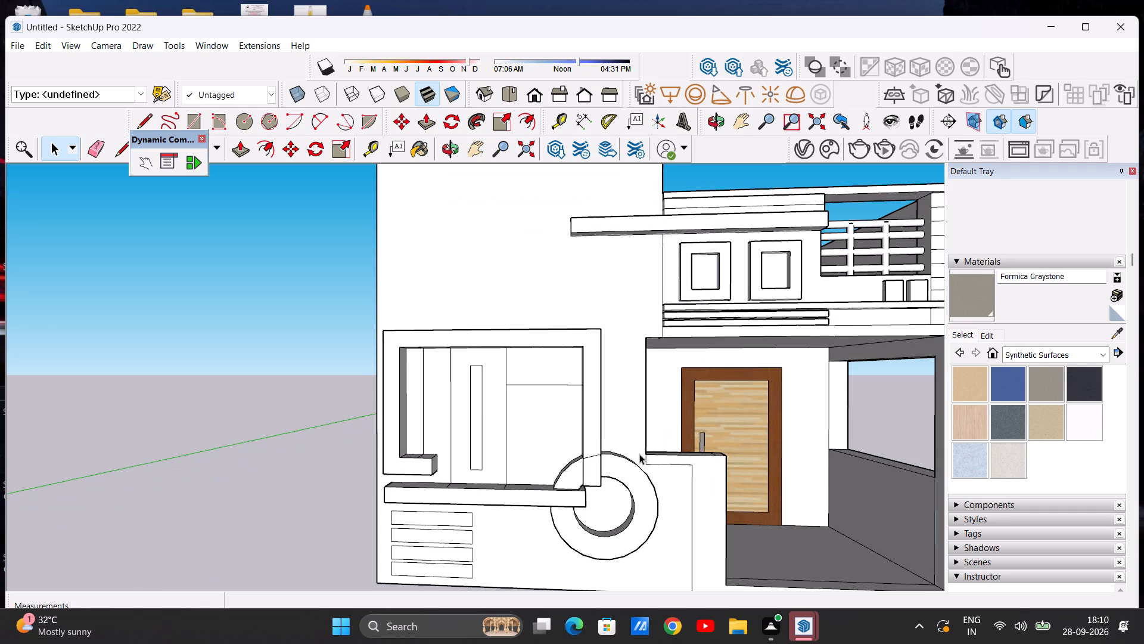
scroll(643, 450, "down", 1)
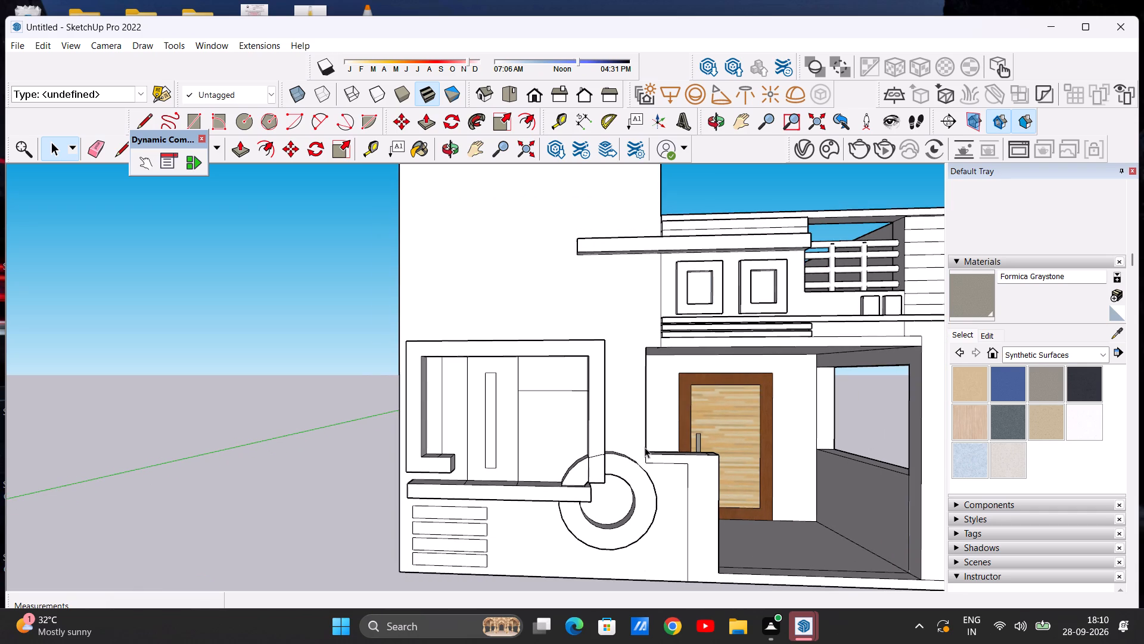
scroll(740, 363, "down", 2)
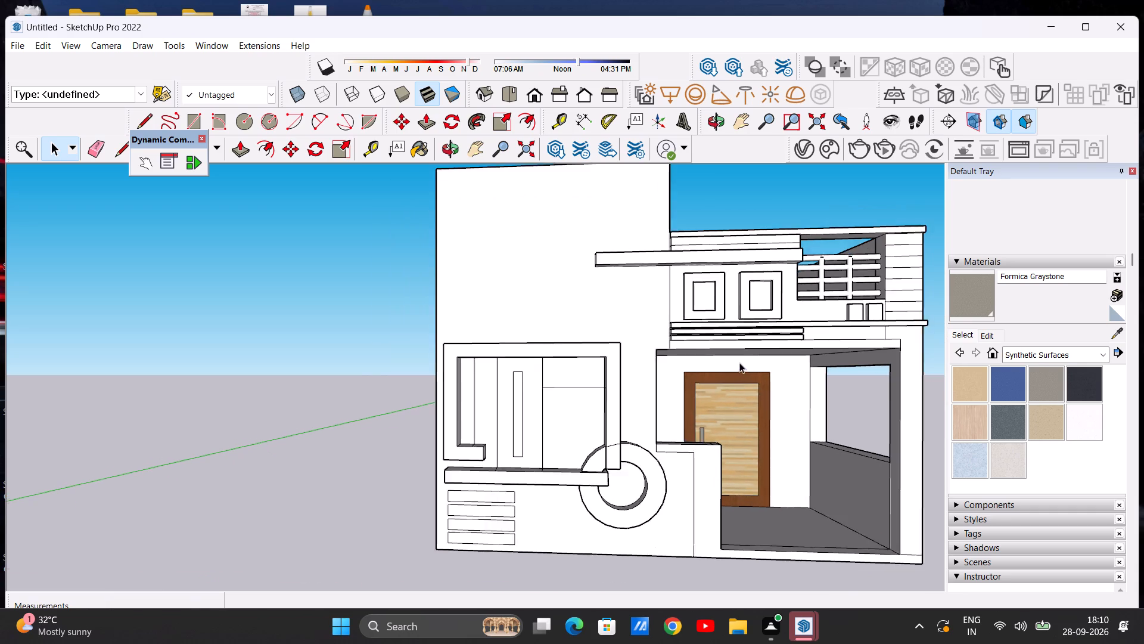
scroll(739, 363, "down", 5)
scroll(575, 374, "up", 4)
scroll(610, 383, "down", 4)
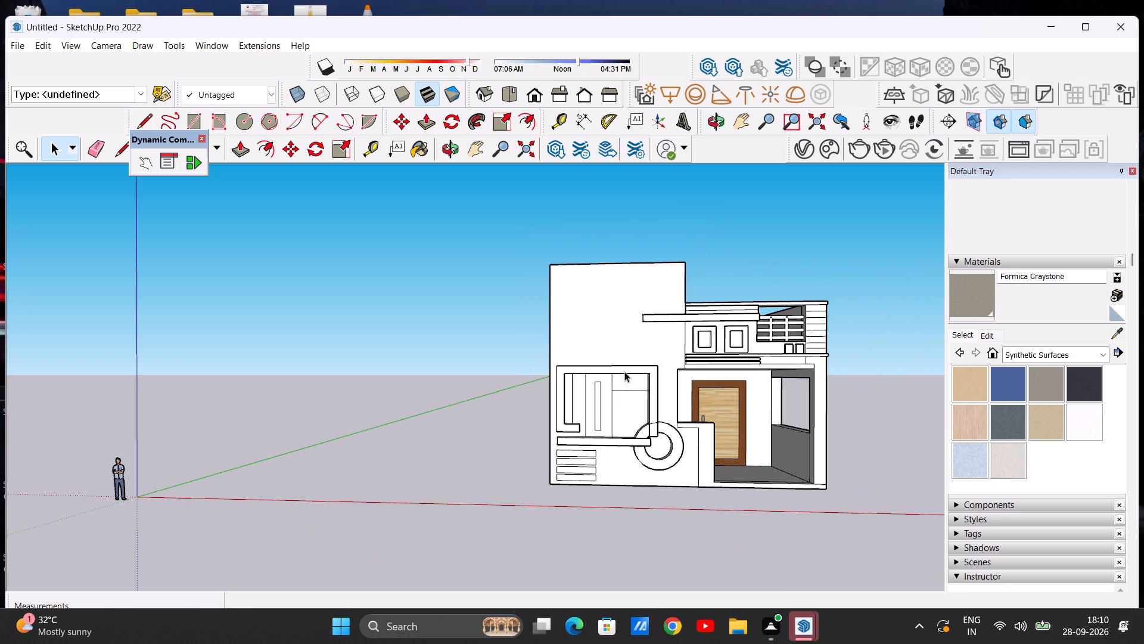
middle_click_drag(498, 503, 601, 496)
scroll(562, 440, "up", 10)
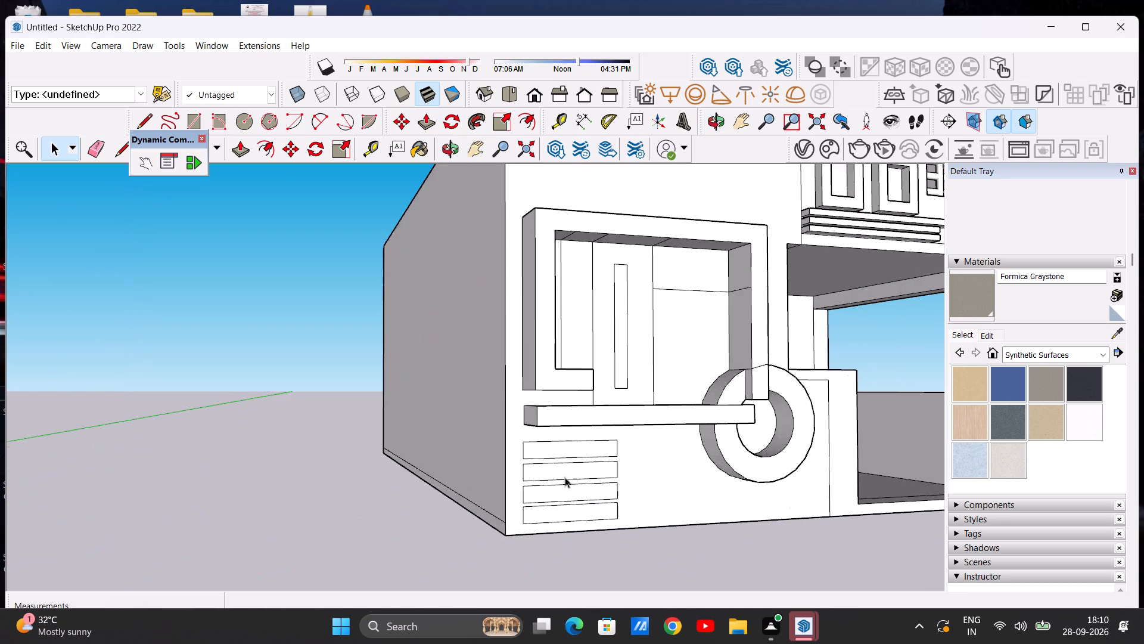
middle_click_drag(576, 488, 623, 494)
middle_click_drag(620, 475, 493, 502)
scroll(492, 502, "down", 2)
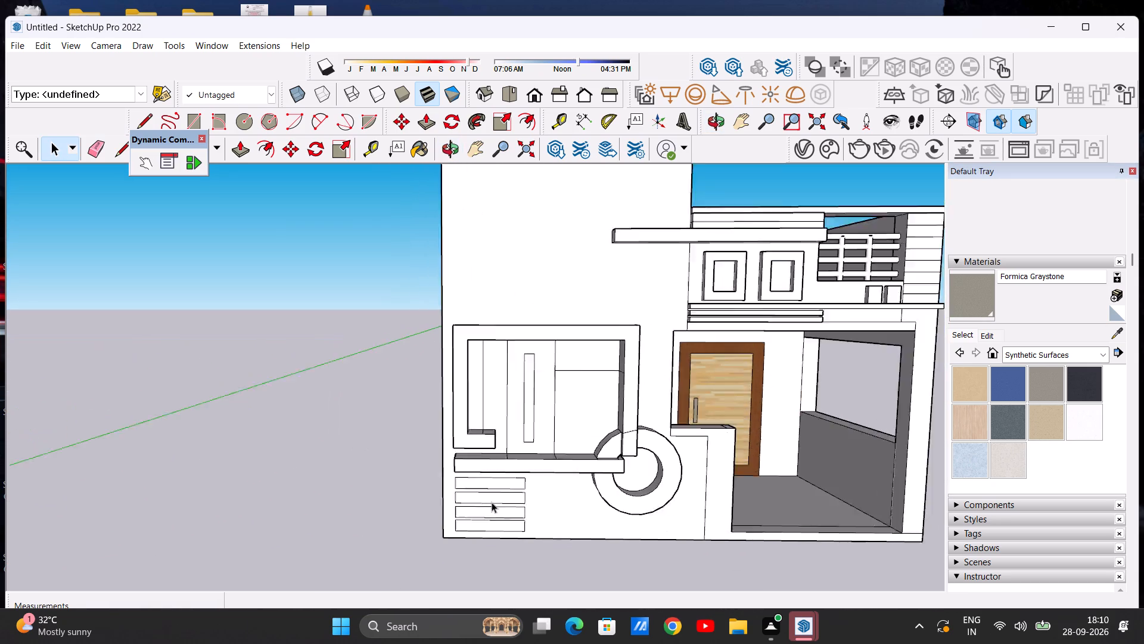
scroll(492, 502, "down", 6)
scroll(572, 373, "down", 2)
scroll(609, 329, "up", 6)
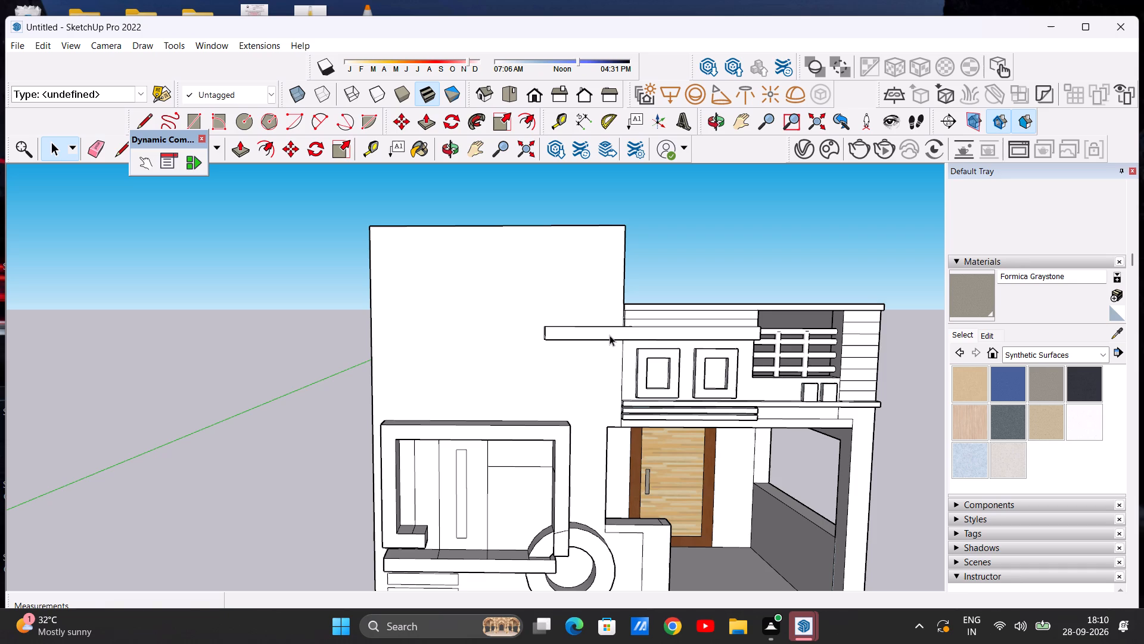
scroll(610, 335, "up", 1)
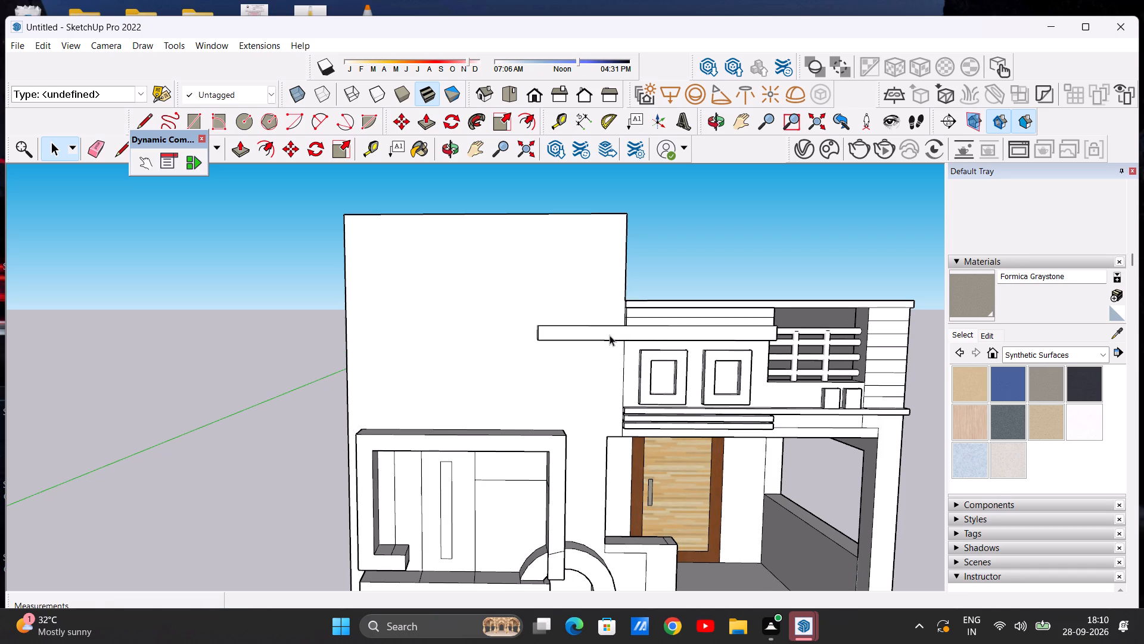
scroll(643, 385, "up", 2)
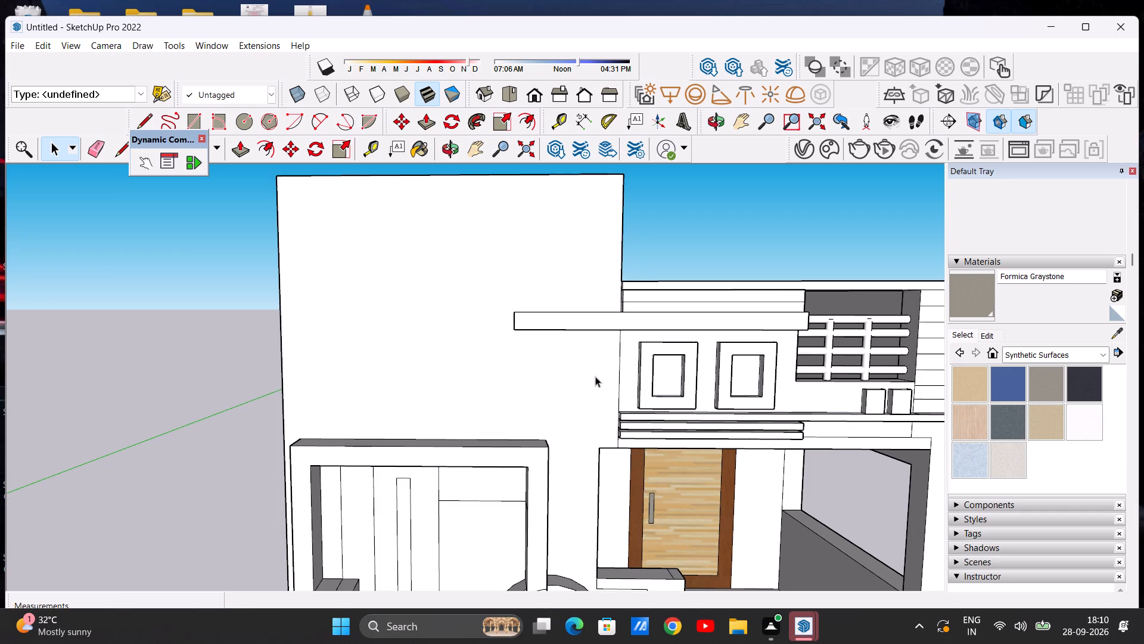
middle_click_drag(601, 384, 592, 368)
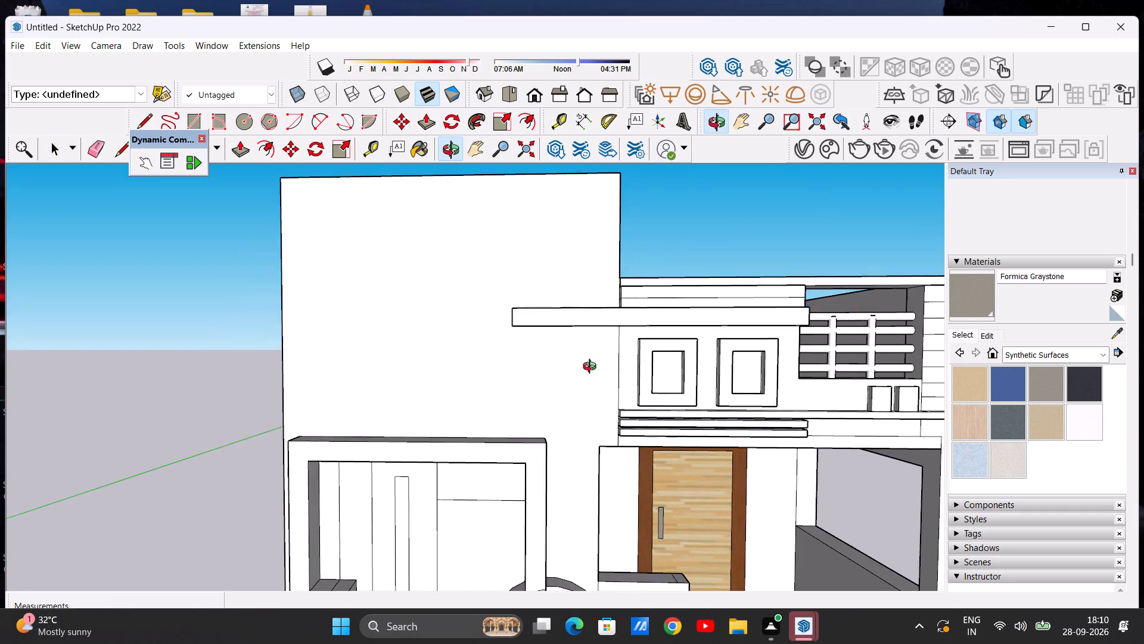
middle_click_drag(592, 368, 596, 366)
scroll(595, 366, "up", 4)
Draw a rectangle about 15' by 5' 10" on the tall wall's blank upper face, ending at its edge beside the parapet.
left_click(198, 116)
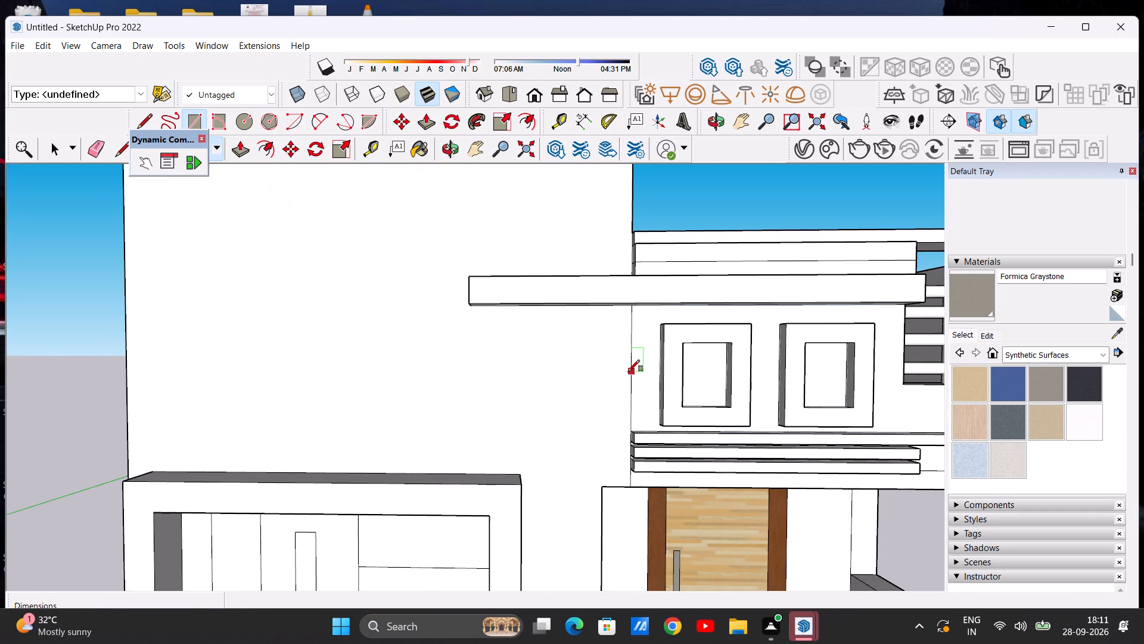
key("space")
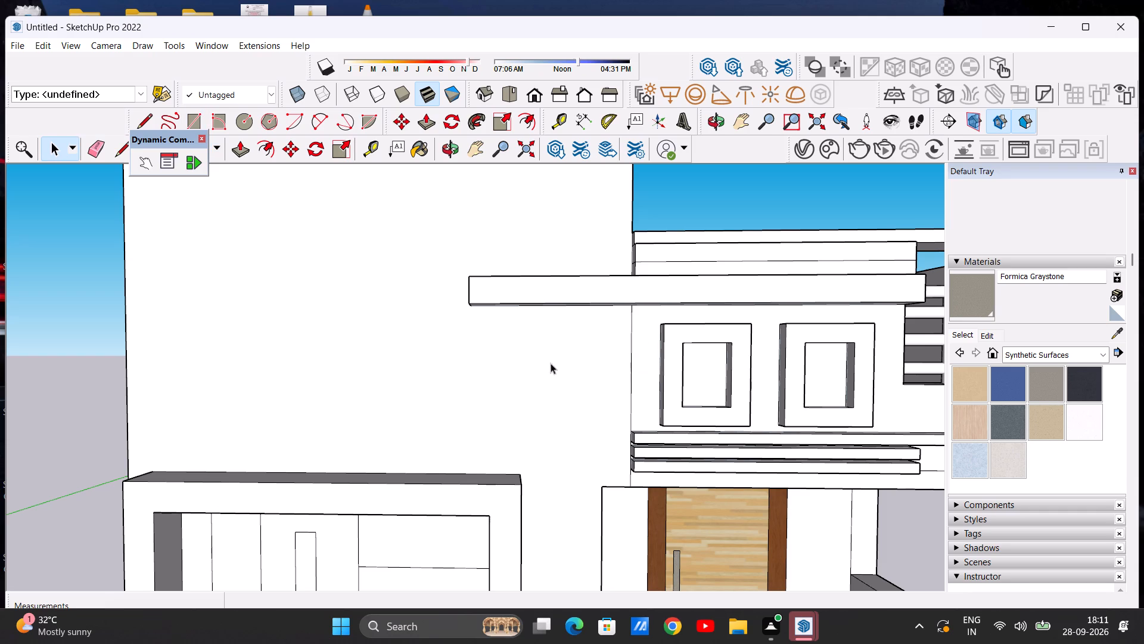
scroll(564, 358, "down", 5)
scroll(456, 354, "up", 3)
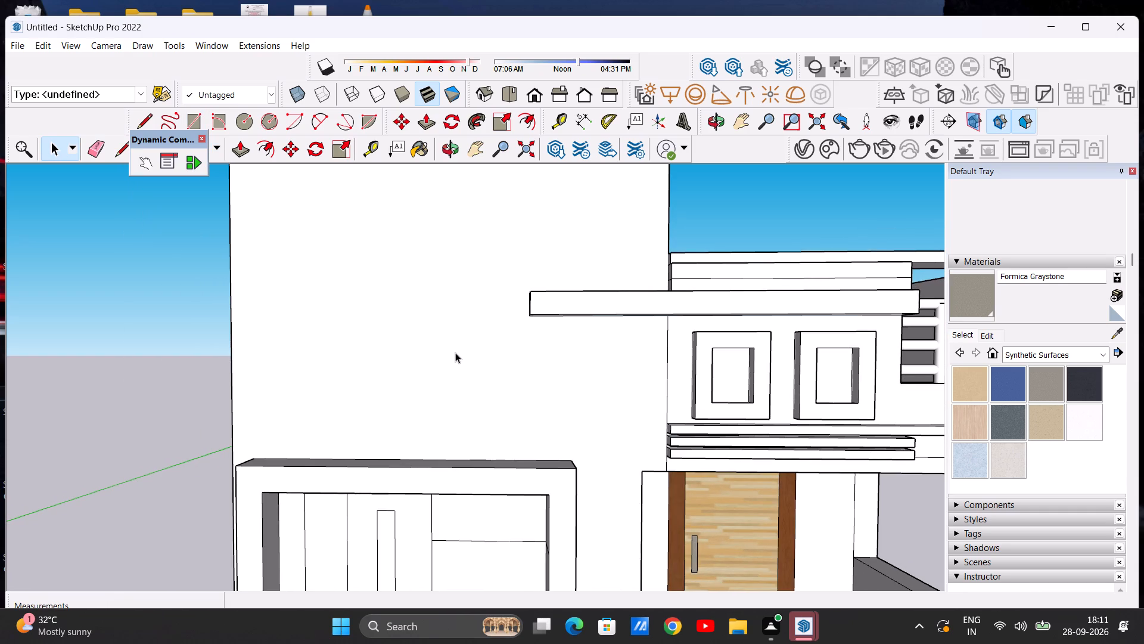
scroll(456, 352, "down", 2)
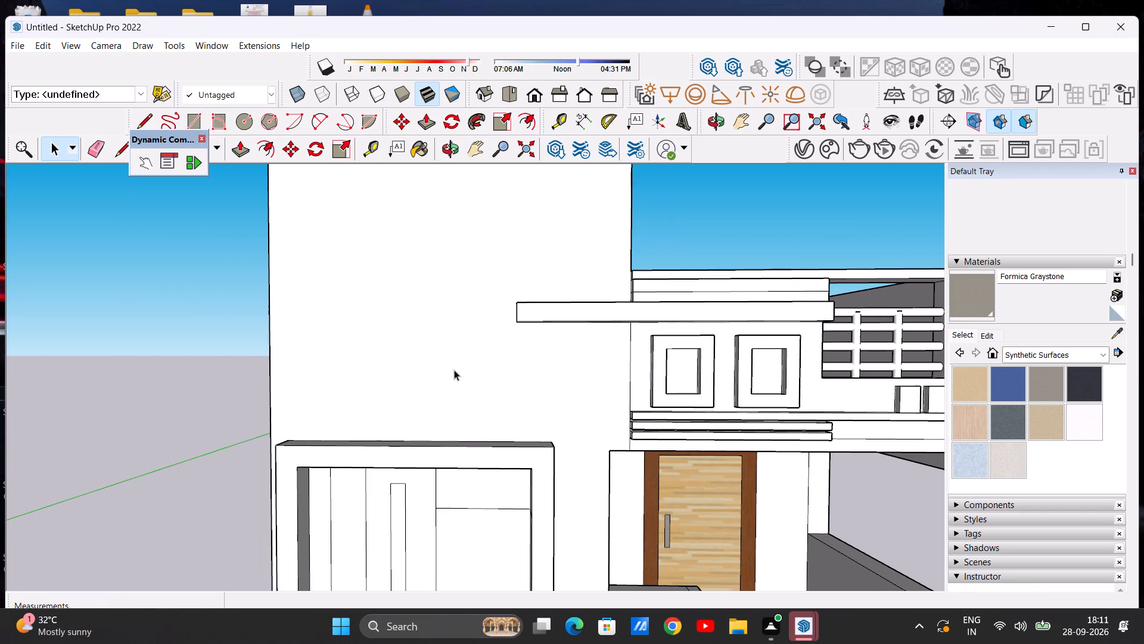
middle_click_drag(455, 366, 476, 325)
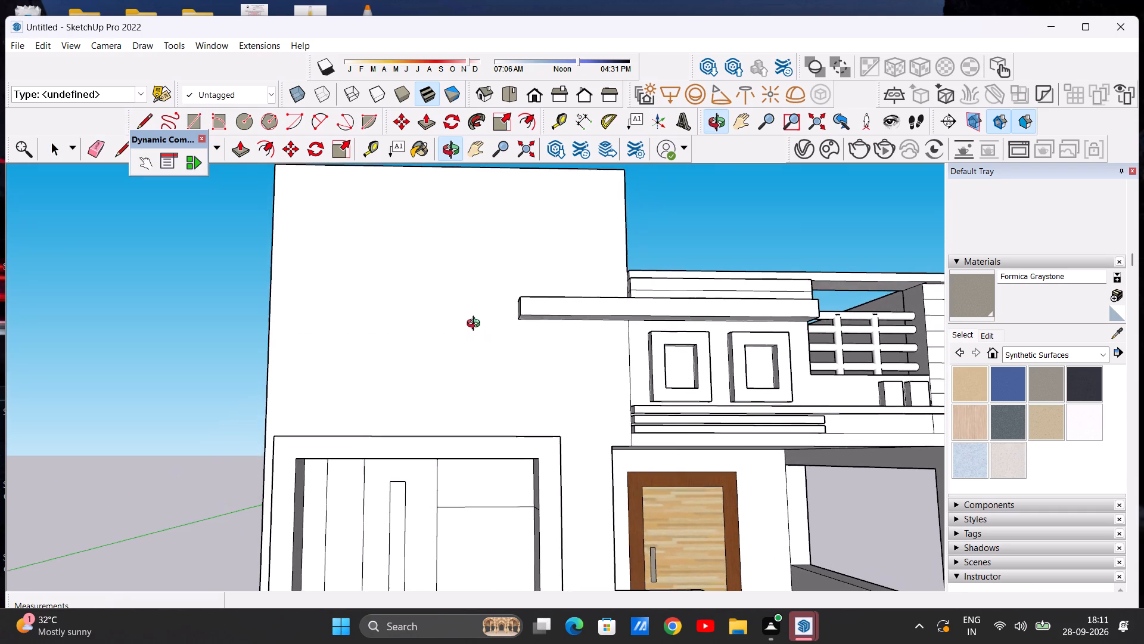
middle_click_drag(476, 325, 476, 324)
scroll(309, 363, "down", 5)
scroll(334, 299, "up", 3)
middle_click_drag(315, 311, 305, 324)
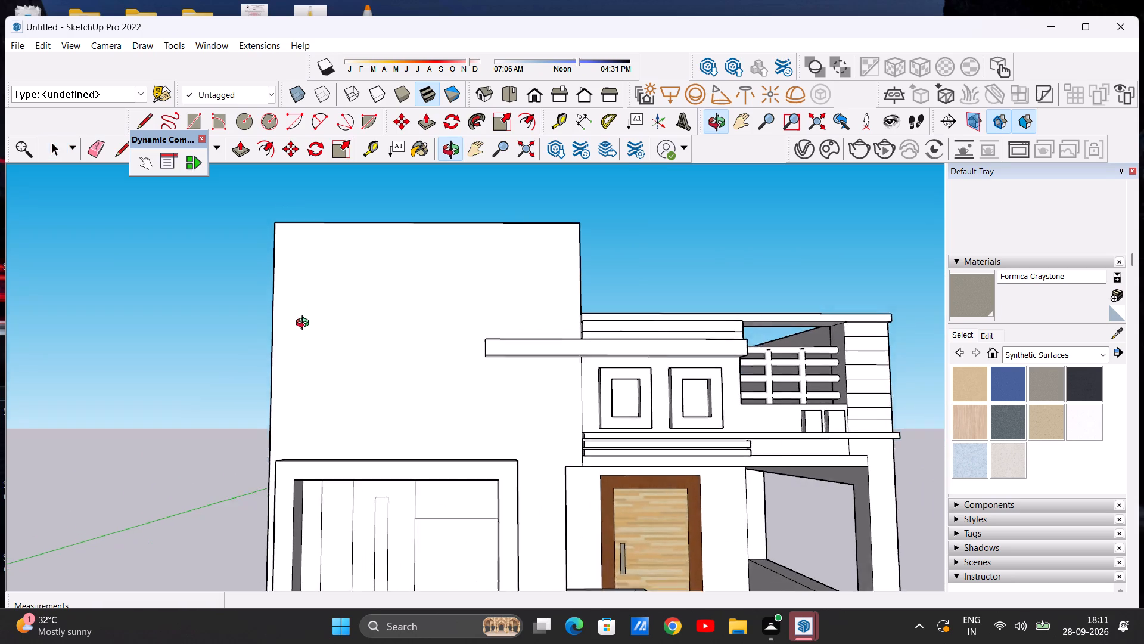
middle_click_drag(305, 324, 297, 341)
scroll(439, 271, "up", 3)
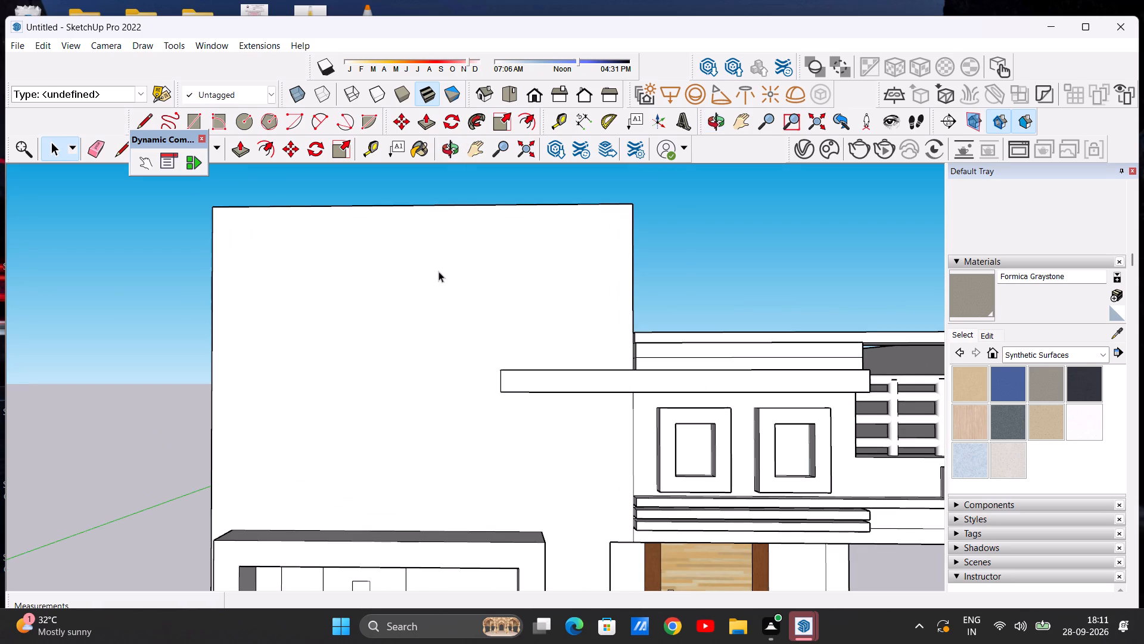
left_click(200, 127)
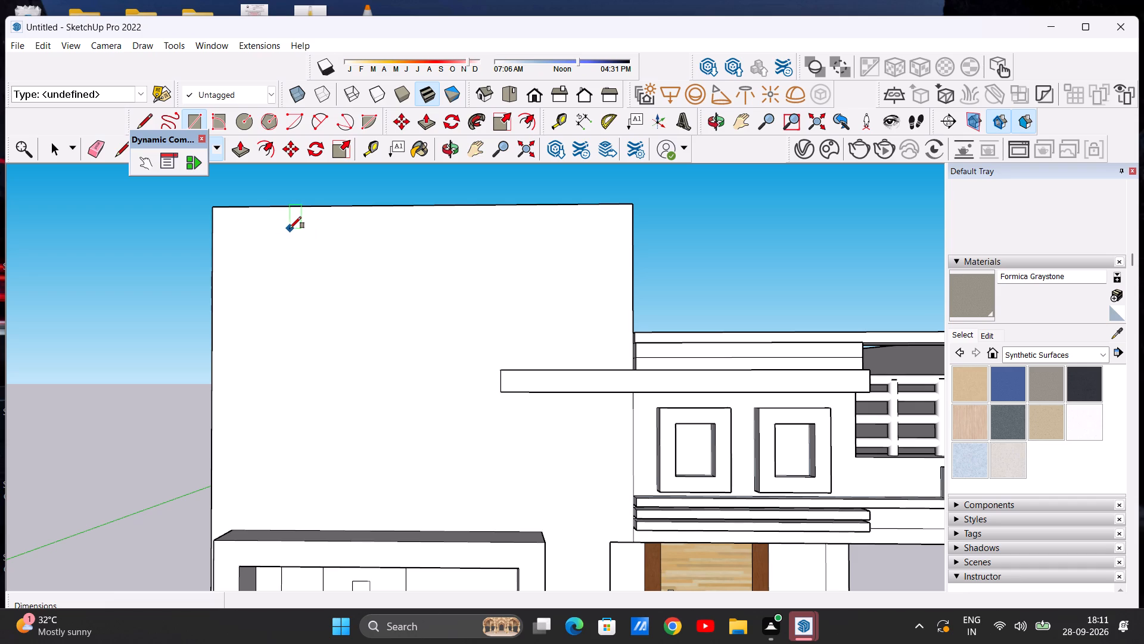
left_click(331, 228)
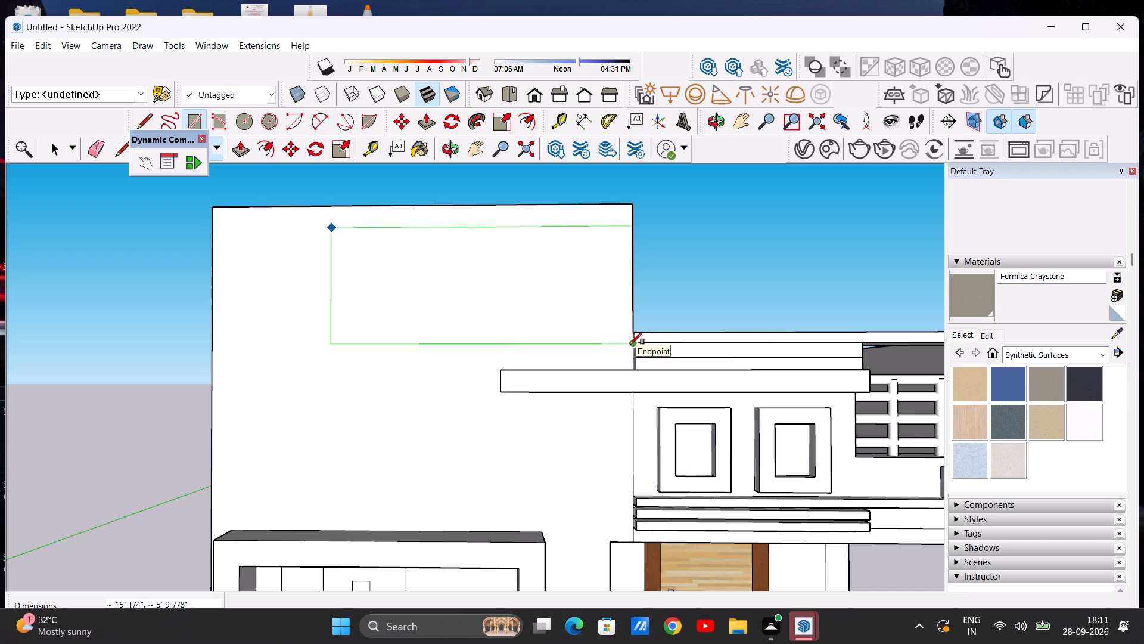
left_click(630, 345)
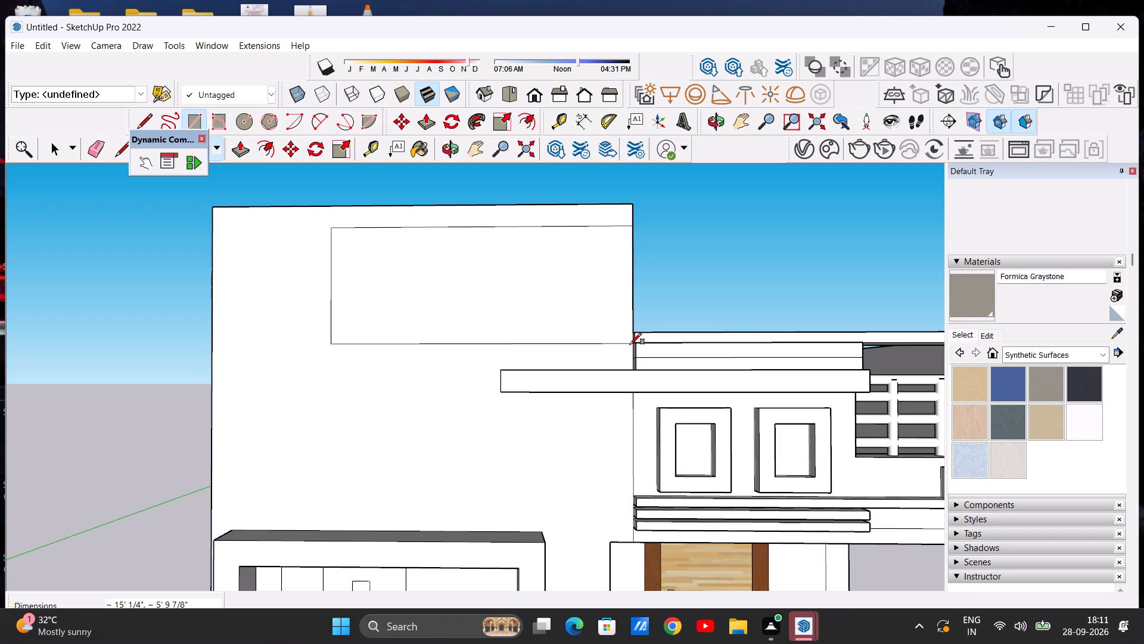
key("space")
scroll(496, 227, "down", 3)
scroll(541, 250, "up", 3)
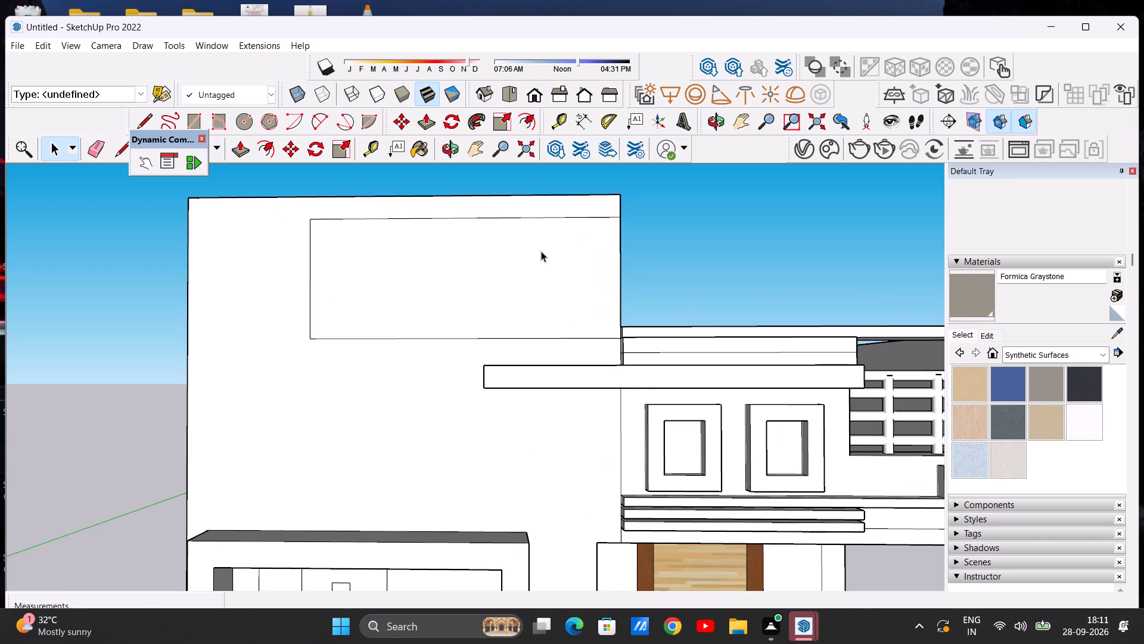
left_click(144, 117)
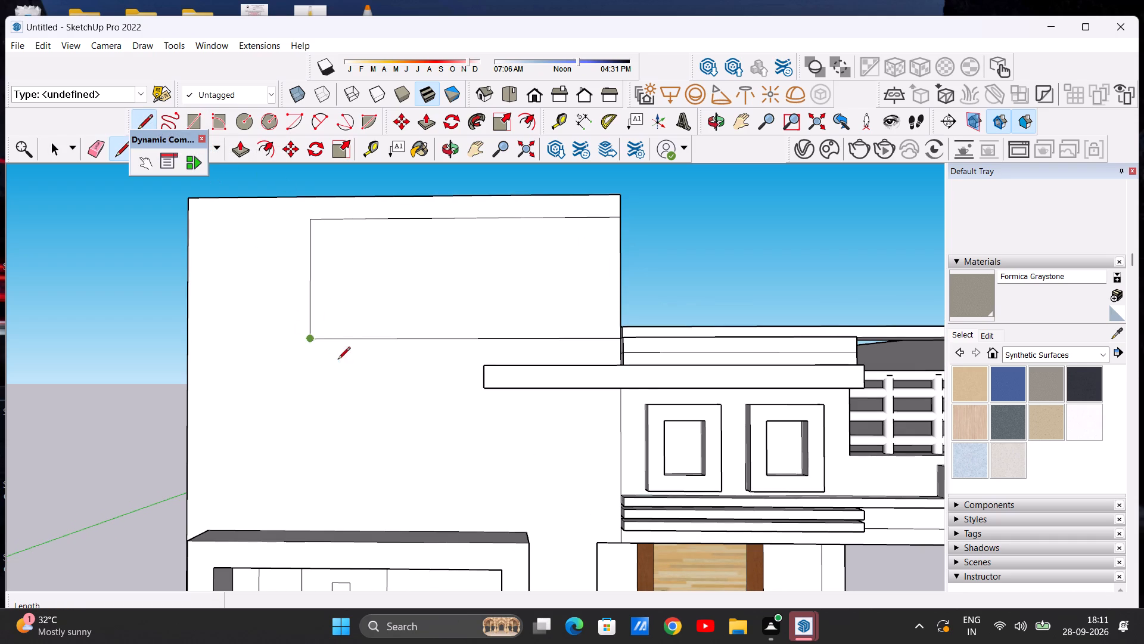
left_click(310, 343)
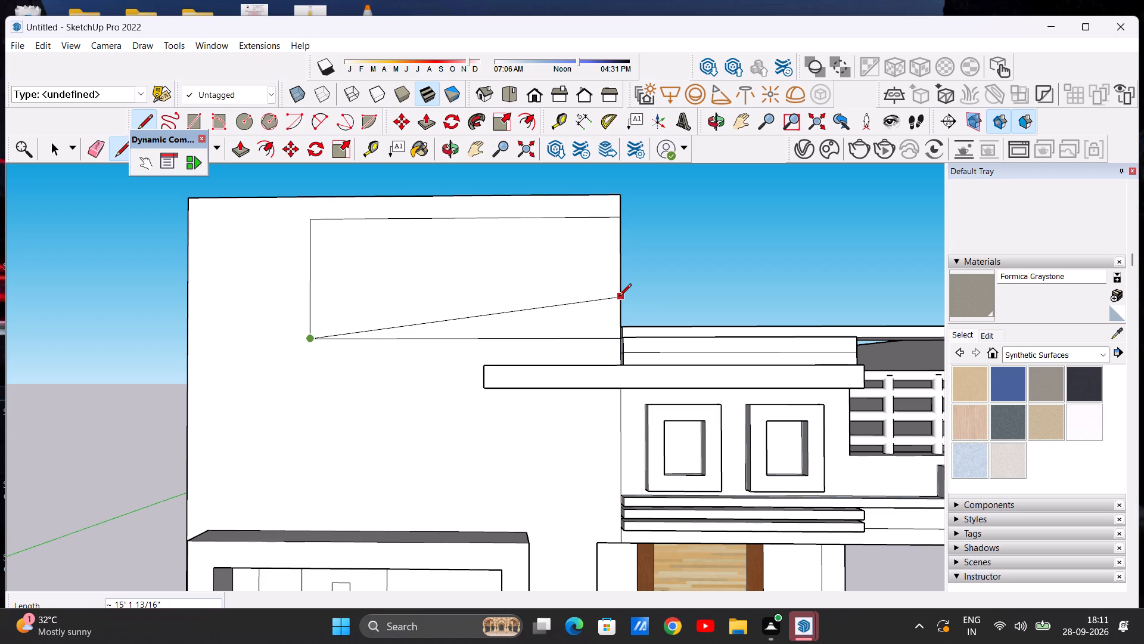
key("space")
Examine the rectangle on the tall wall's upper face against the parapet, projecting strip and rest of the facade from several angles.
scroll(570, 283, "down", 4)
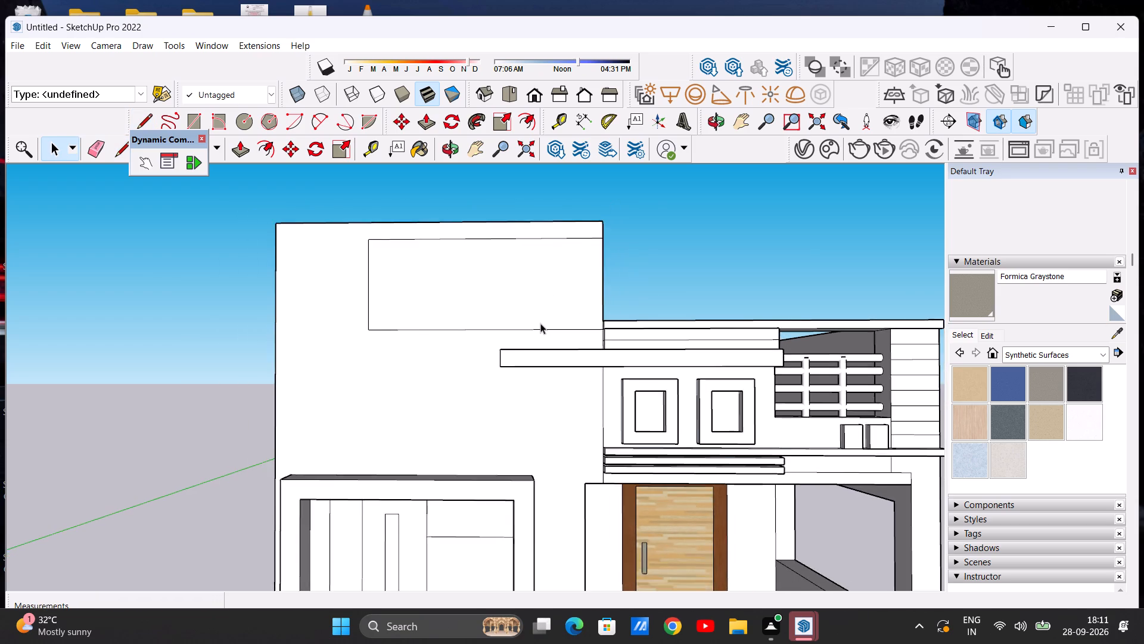
scroll(629, 315, "up", 5)
middle_click_drag(607, 336, 636, 407)
scroll(580, 328, "down", 2)
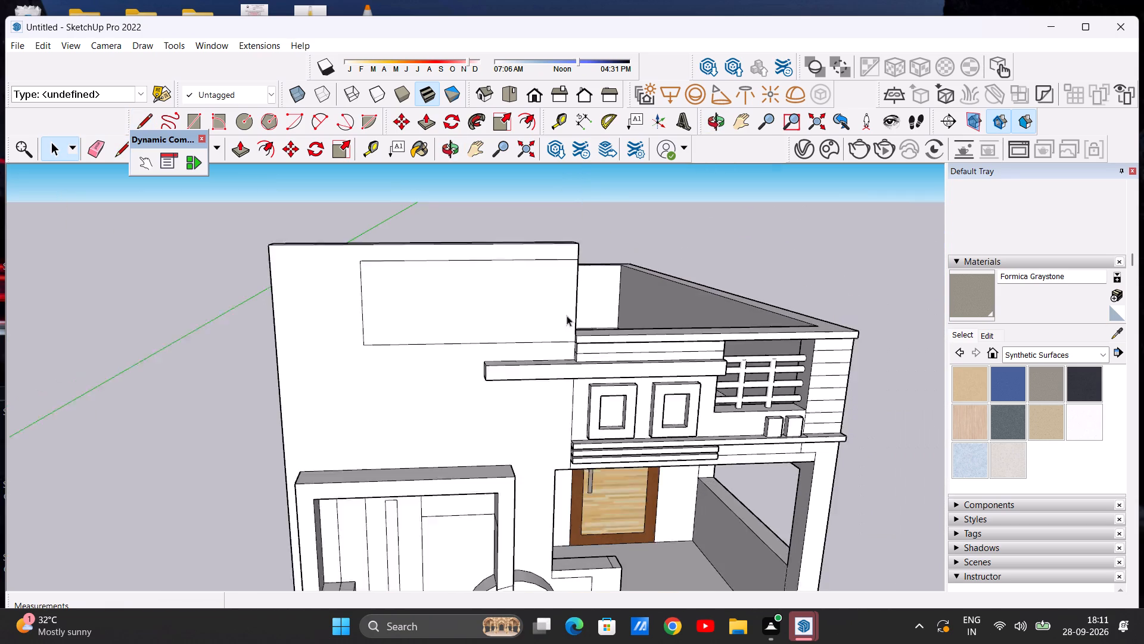
scroll(567, 315, "down", 4)
middle_click_drag(635, 325, 573, 312)
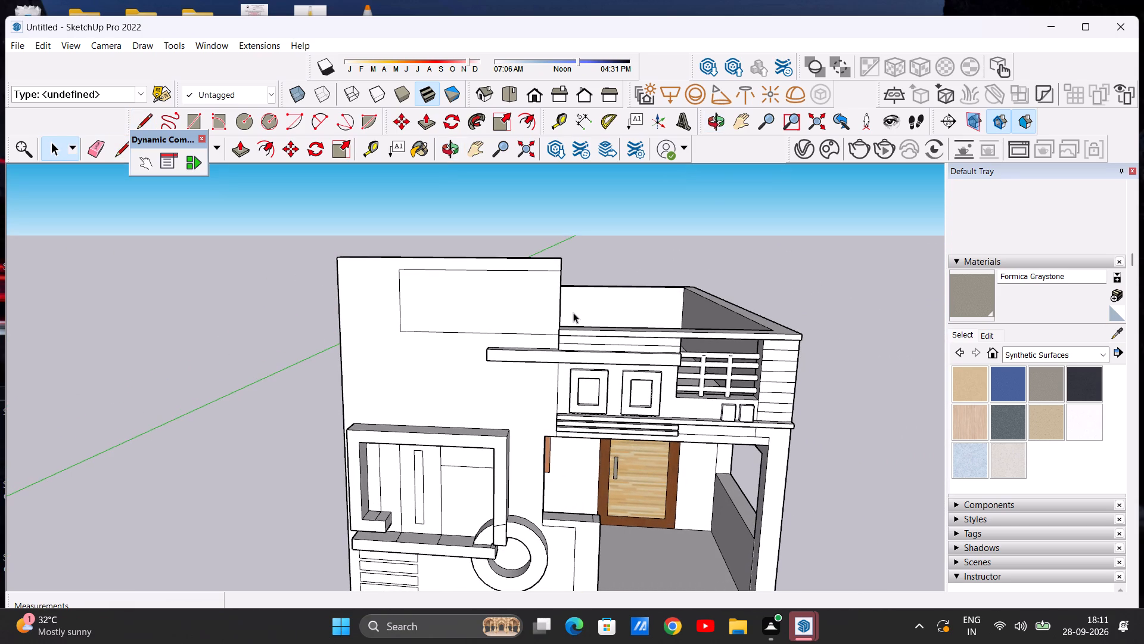
scroll(574, 338, "up", 4)
middle_click_drag(549, 337, 551, 327)
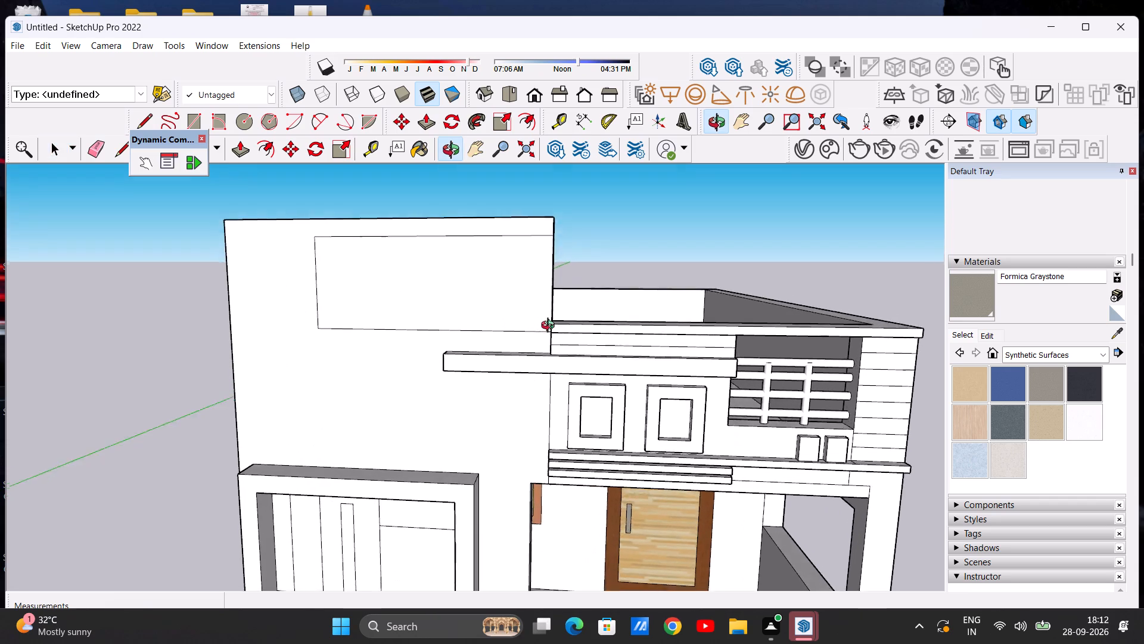
middle_click_drag(551, 327, 543, 305)
Erase the bottom edge of the rectangle on the tall wall's upper face.
scroll(521, 311, "up", 3)
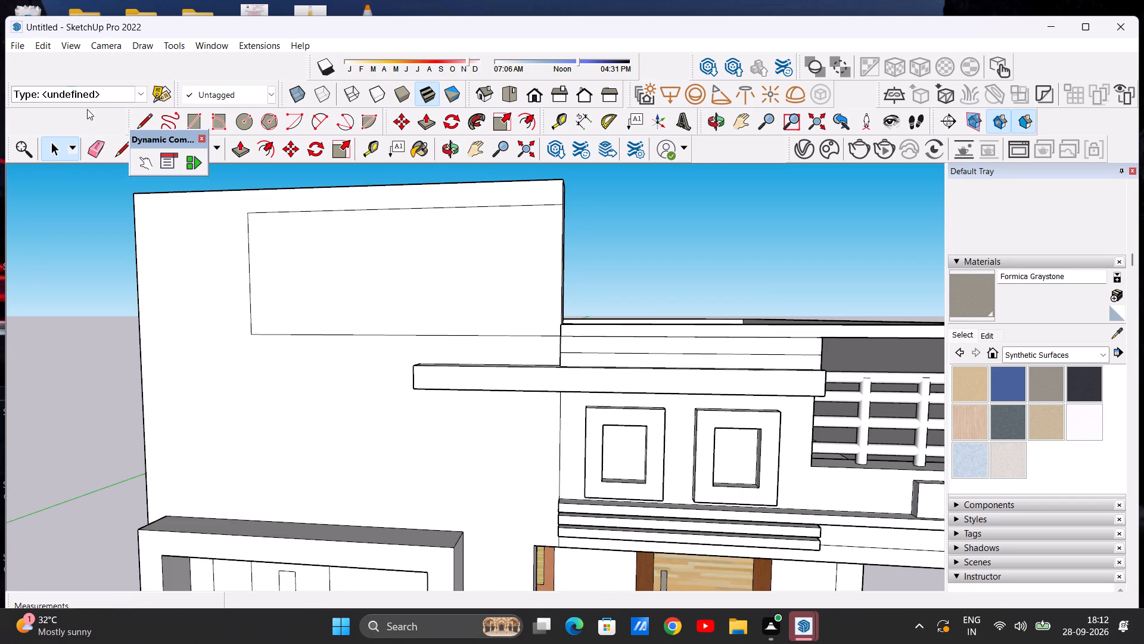
left_click(101, 147)
left_click_drag(384, 321, 384, 336)
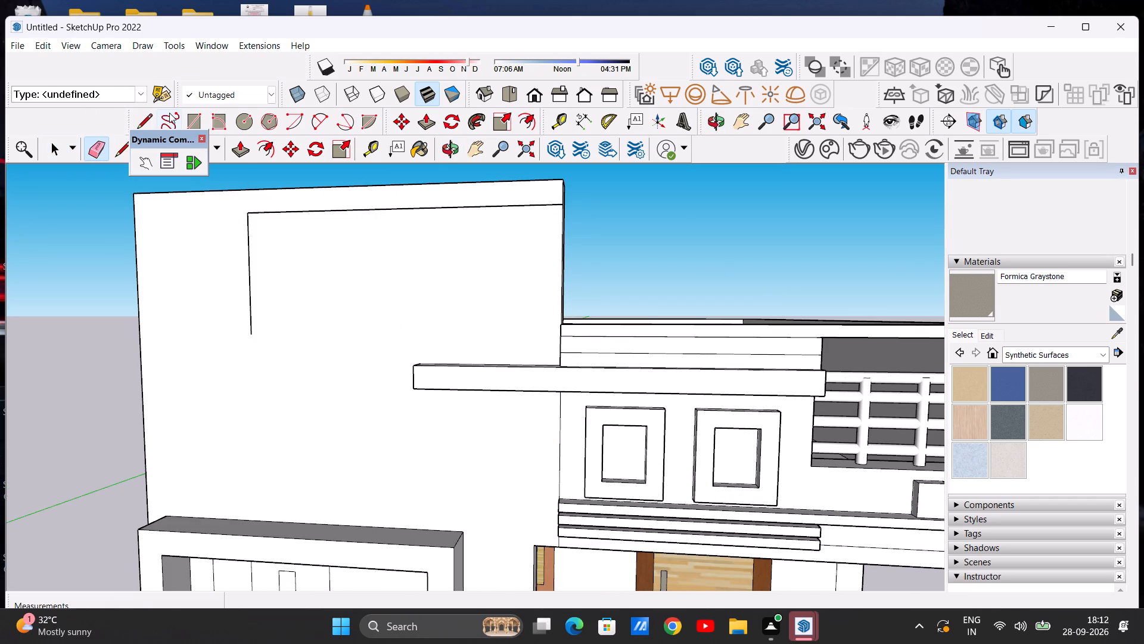
Close the rectangle lower down with a bottom edge about 15' 3" long level with the strip's top, extending its side edge about 1' 4".
key("l")
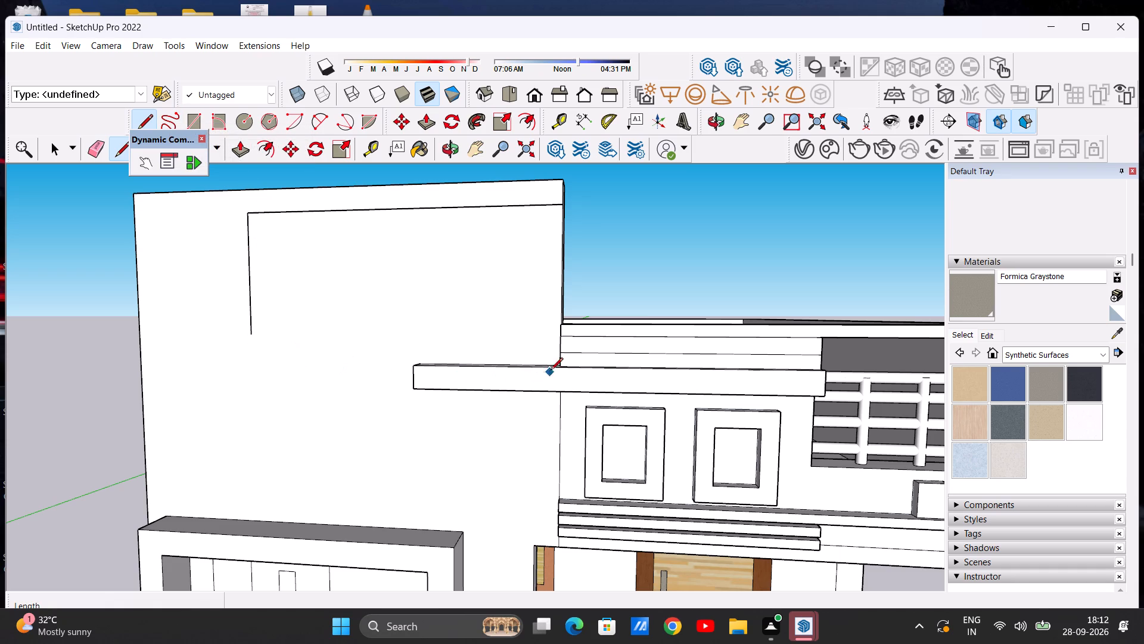
middle_click_drag(529, 354, 571, 375)
scroll(570, 354, "up", 3)
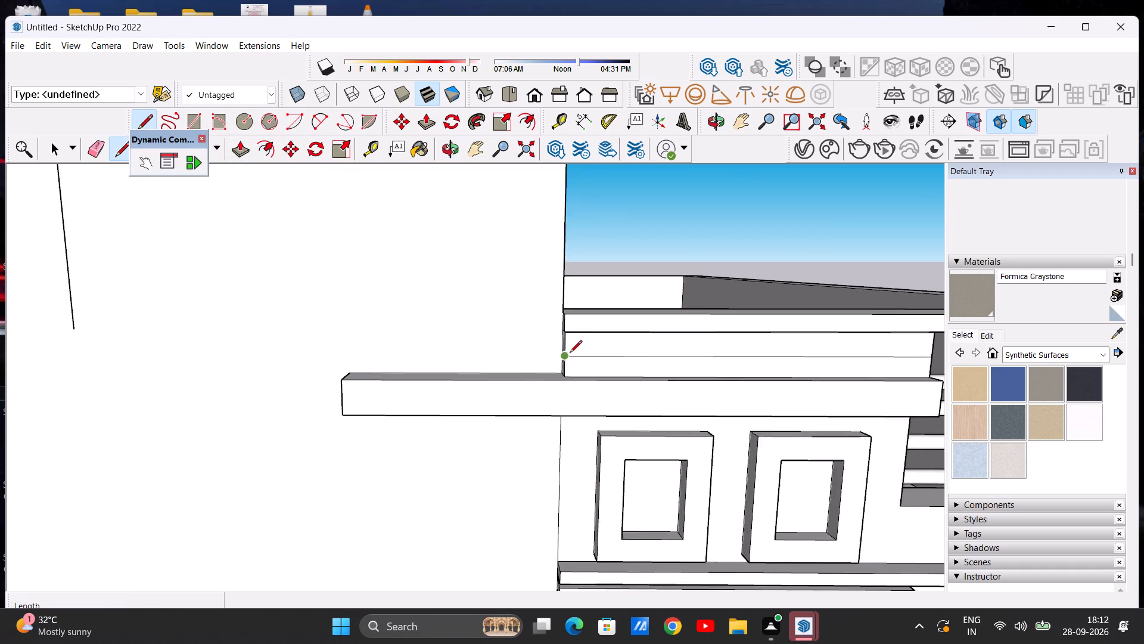
scroll(570, 354, "up", 5)
left_click(557, 379)
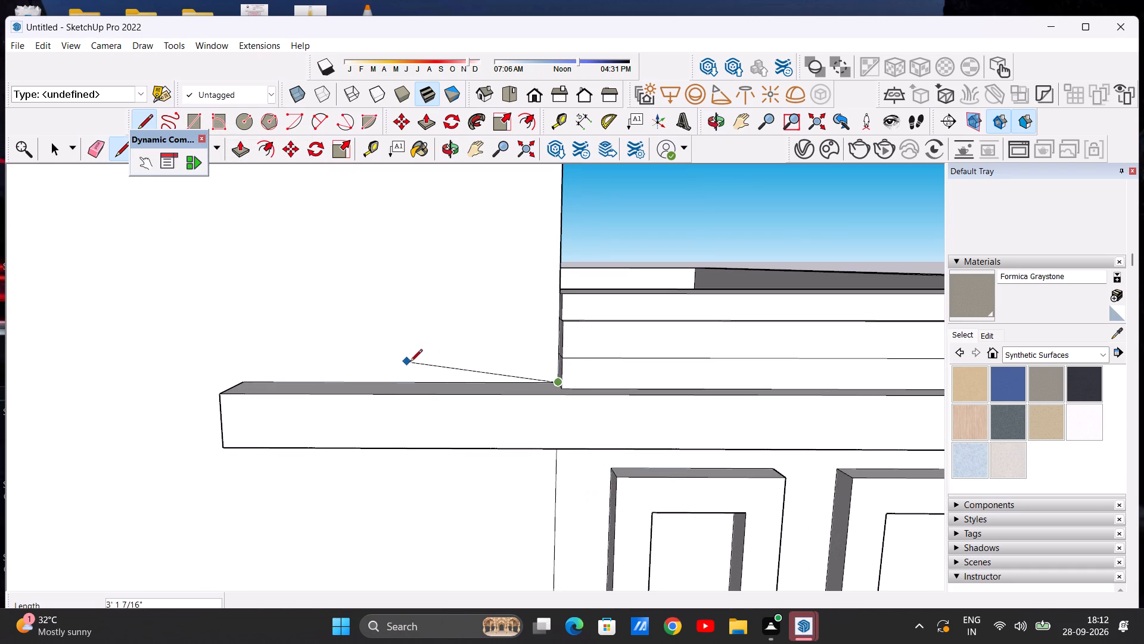
scroll(428, 363, "down", 8)
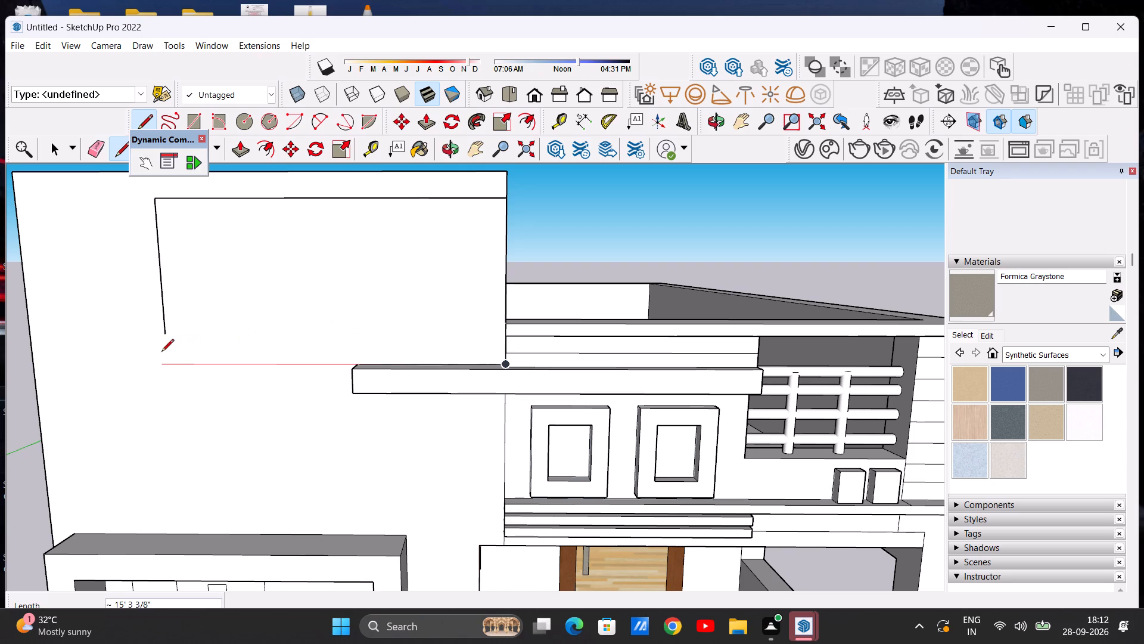
left_click(165, 366)
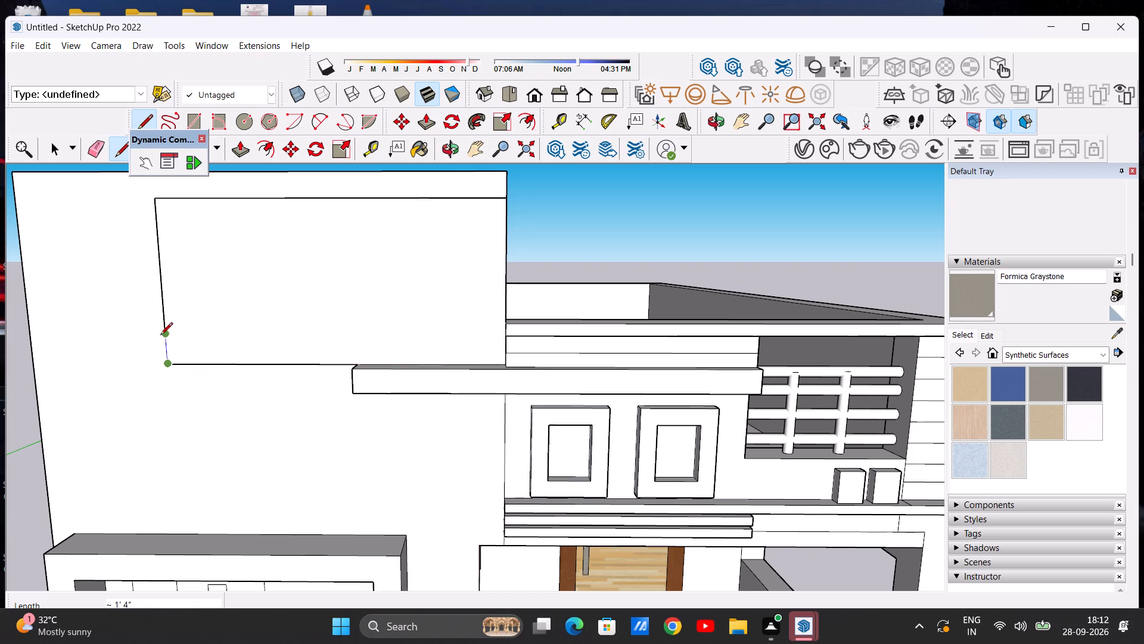
left_click(164, 333)
key("space")
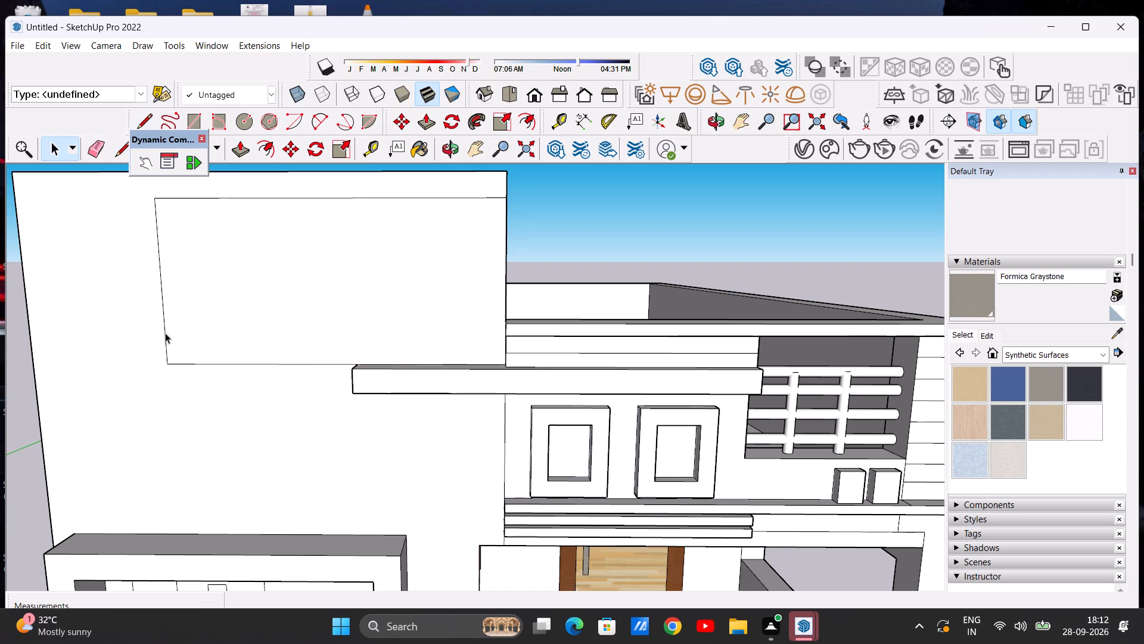
Draw a sloping line about 15' 2" long from the rectangle's lower outer corner to the wall's edge at the parapet top.
scroll(599, 345, "down", 10)
scroll(467, 336, "up", 4)
scroll(450, 323, "down", 3)
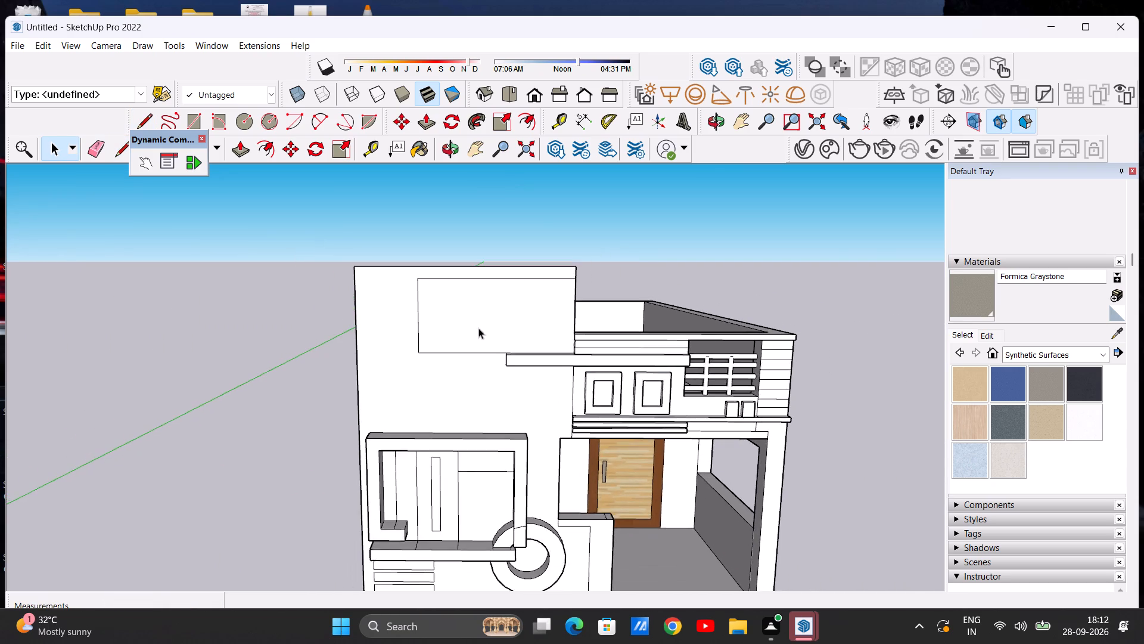
scroll(524, 350, "up", 5)
left_click(150, 117)
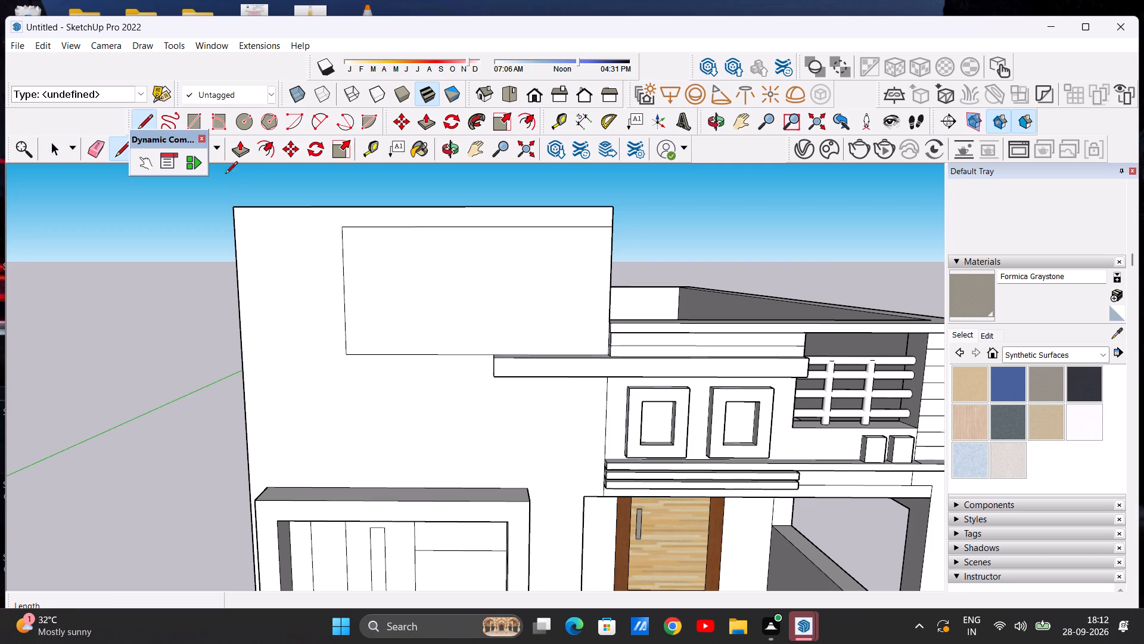
left_click(347, 353)
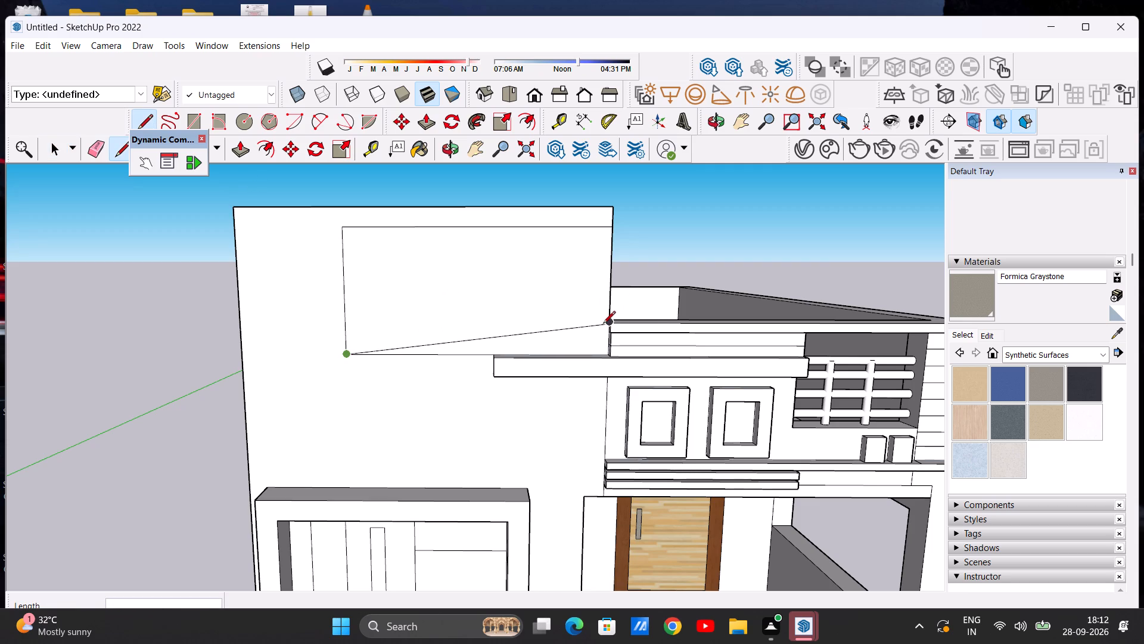
left_click(608, 322)
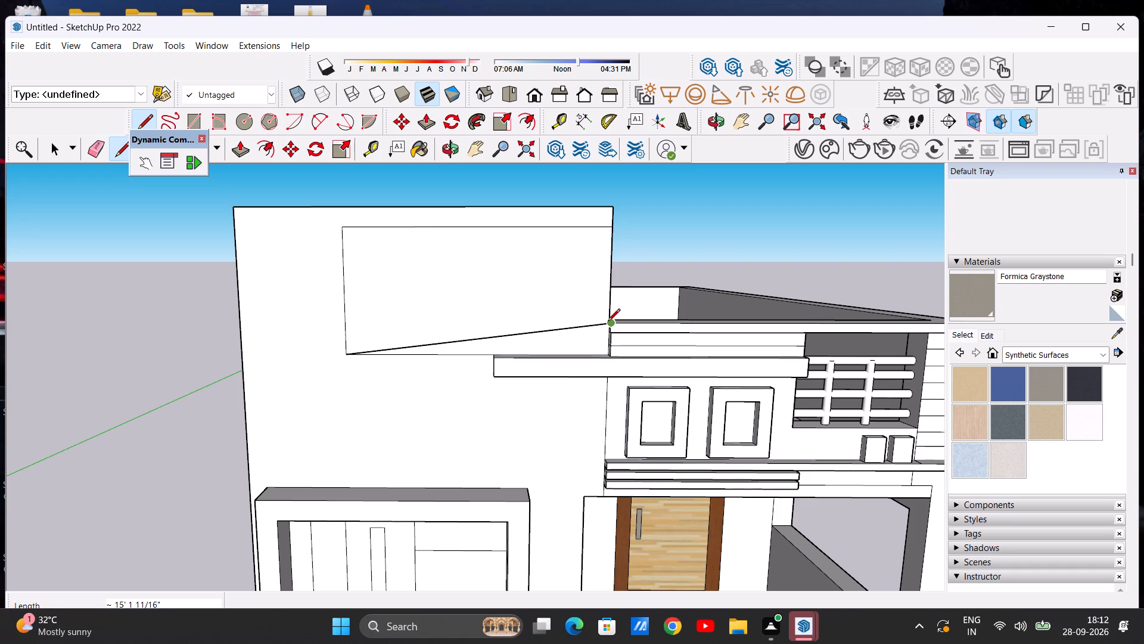
key("space")
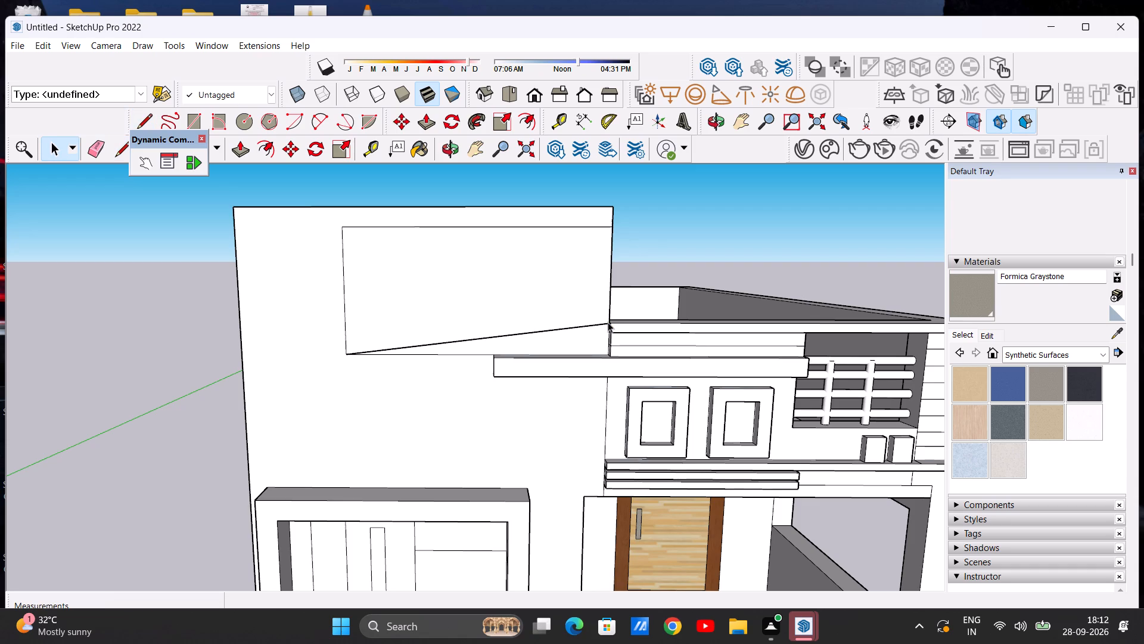
Erase the rectangle's horizontal bottom edge below the sloping line.
scroll(606, 320, "down", 4)
middle_click_drag(513, 370, 475, 324)
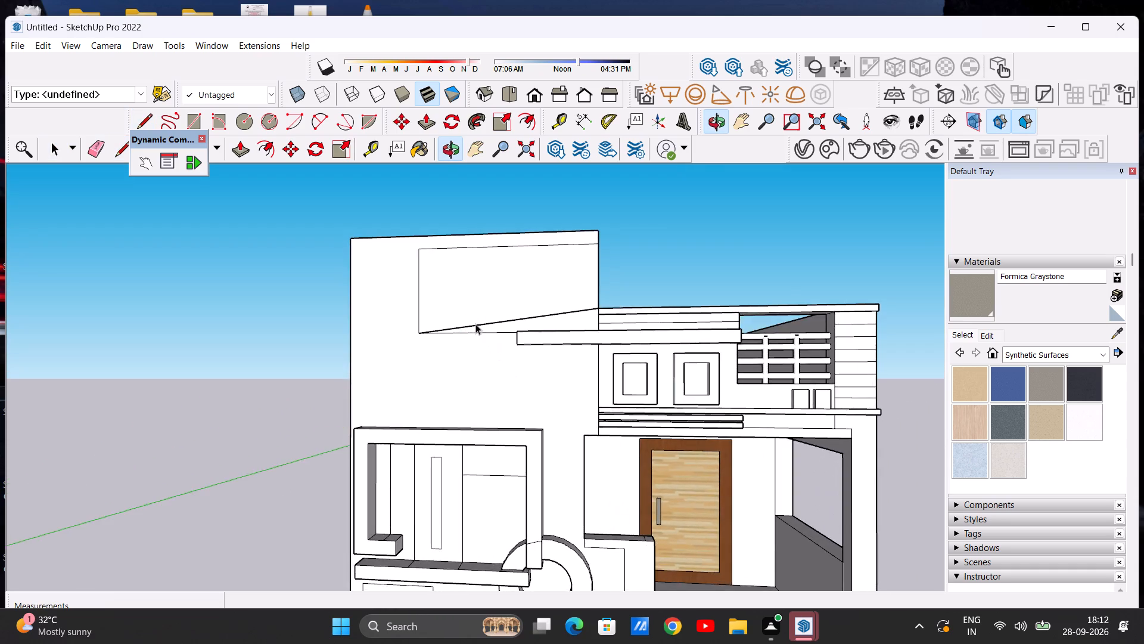
scroll(481, 326, "up", 7)
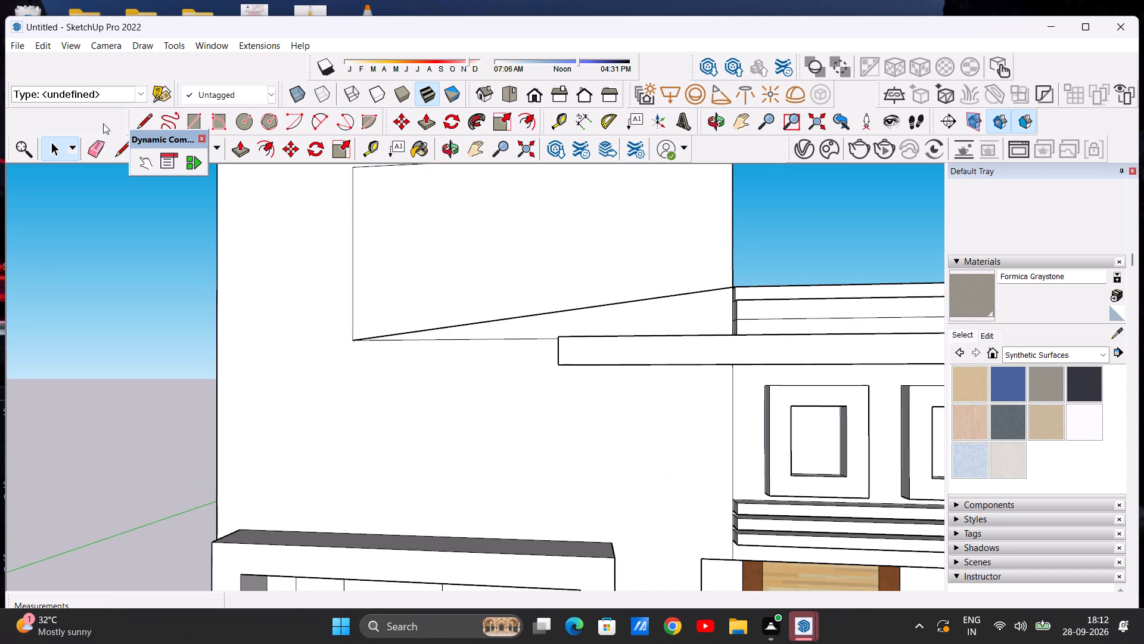
left_click(98, 146)
left_click_drag(459, 334, 459, 352)
key("space")
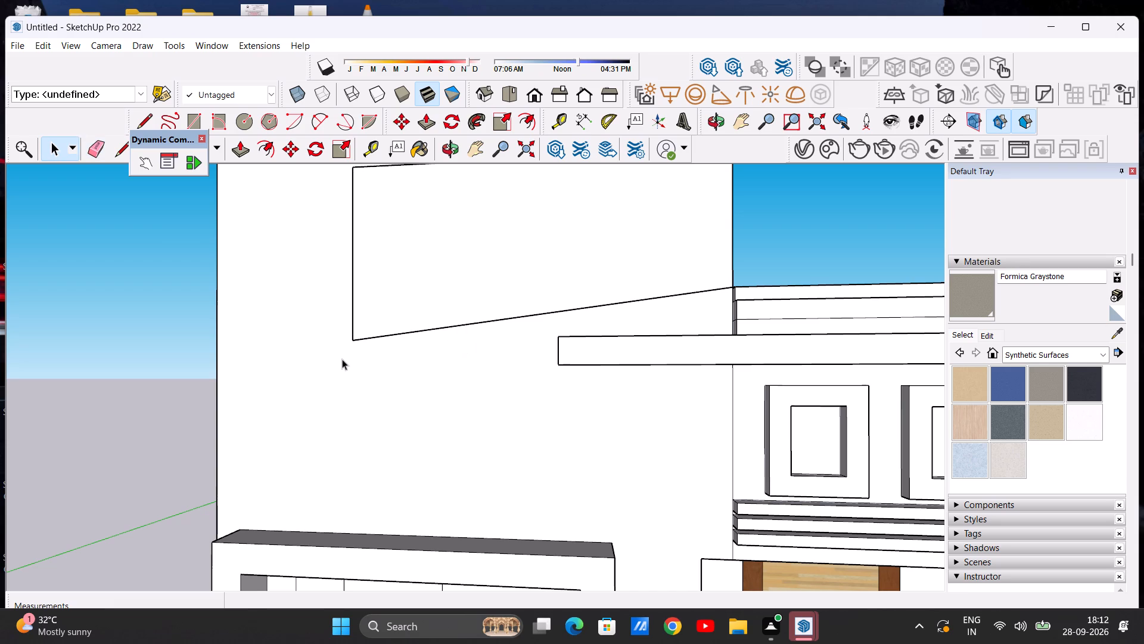
Draw a square of about 1' 6" inside the sloped panel, near its top edge and toward the parapet side.
scroll(374, 370, "down", 8)
scroll(515, 312, "up", 6)
scroll(608, 327, "down", 2)
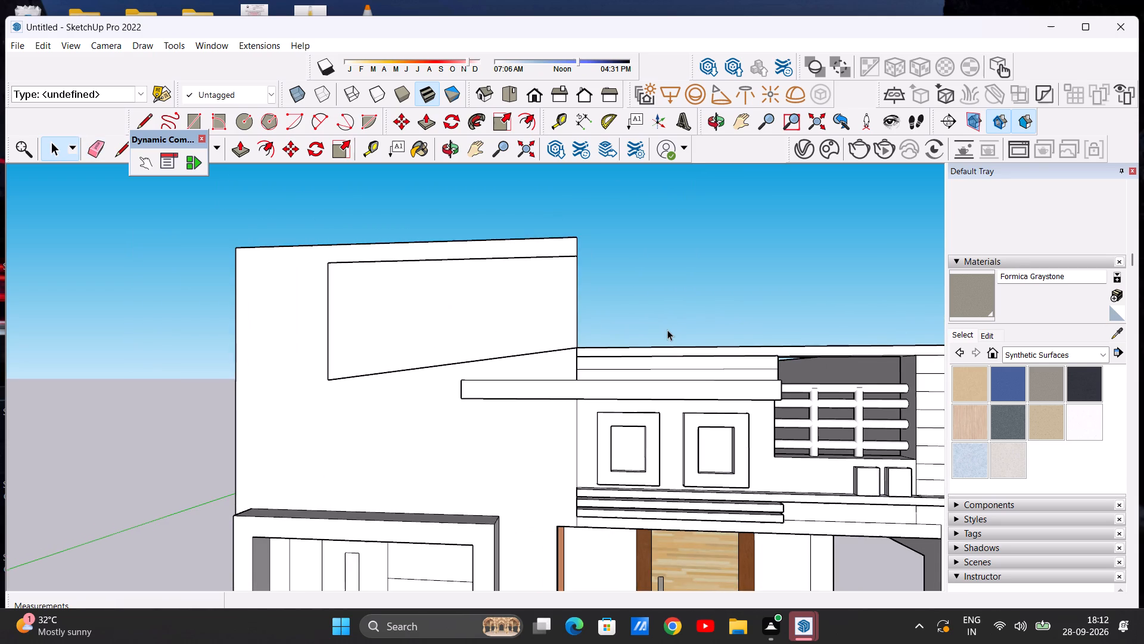
scroll(462, 321, "up", 2)
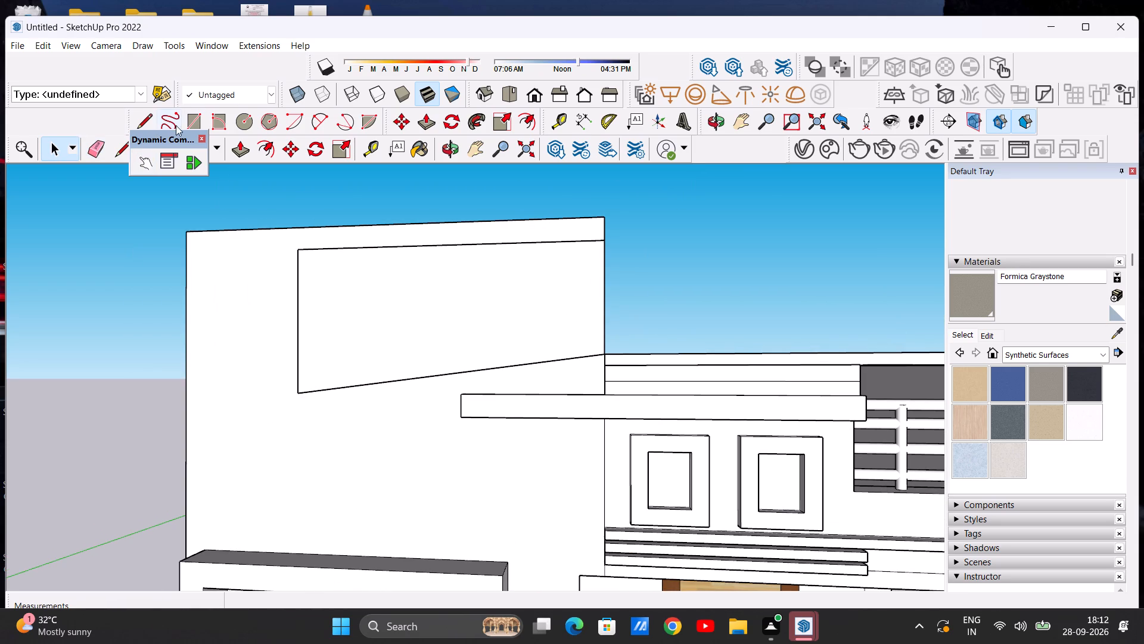
left_click(189, 122)
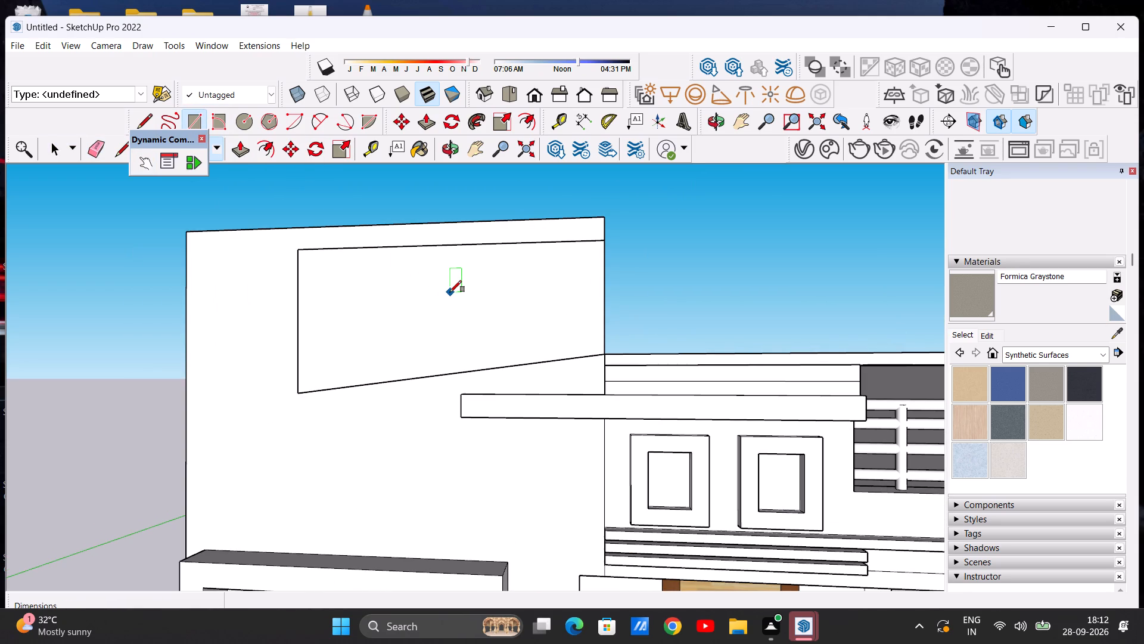
scroll(520, 271, "up", 4)
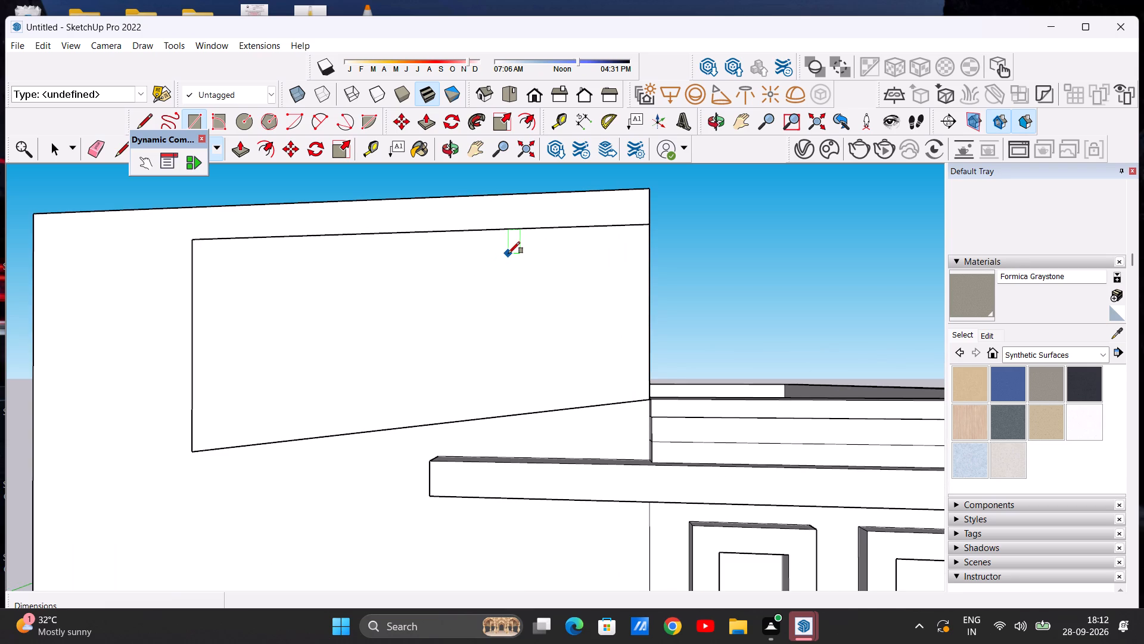
left_click(508, 253)
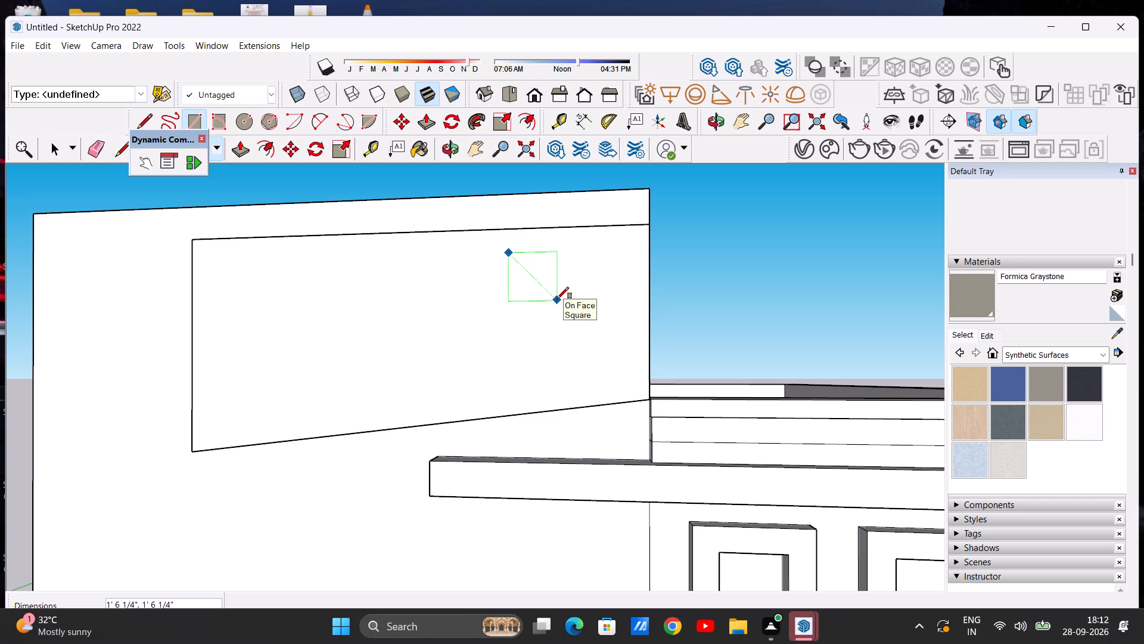
left_click(557, 299)
key("space")
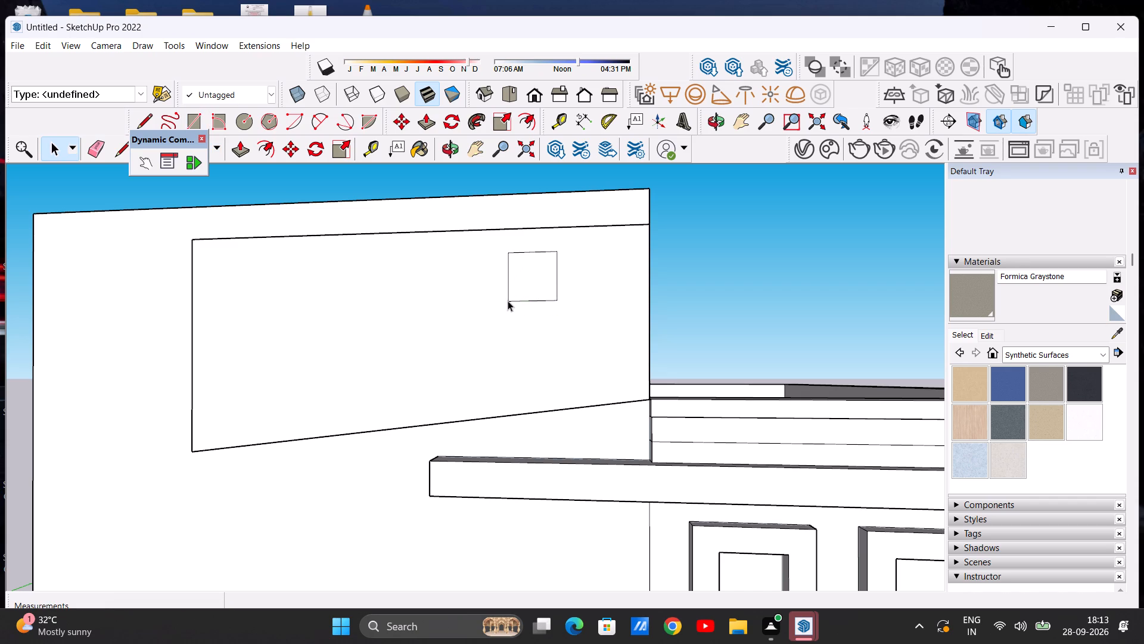
Copy the square about 2' sideways toward the wall's parapet-side edge, level with the original.
double_click(531, 277)
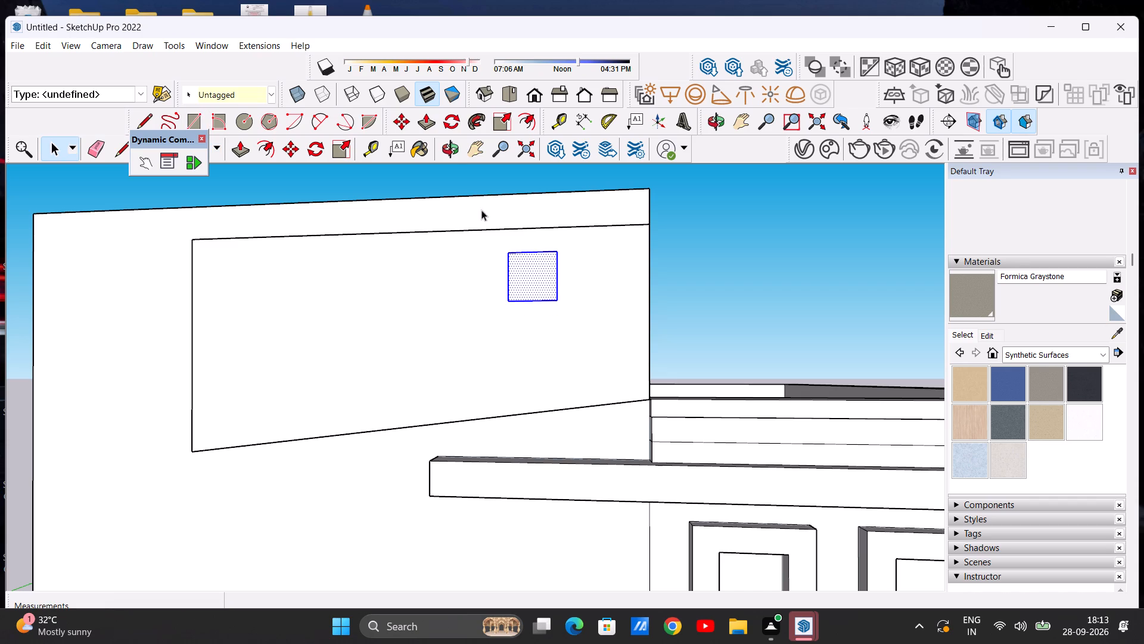
left_click(403, 125)
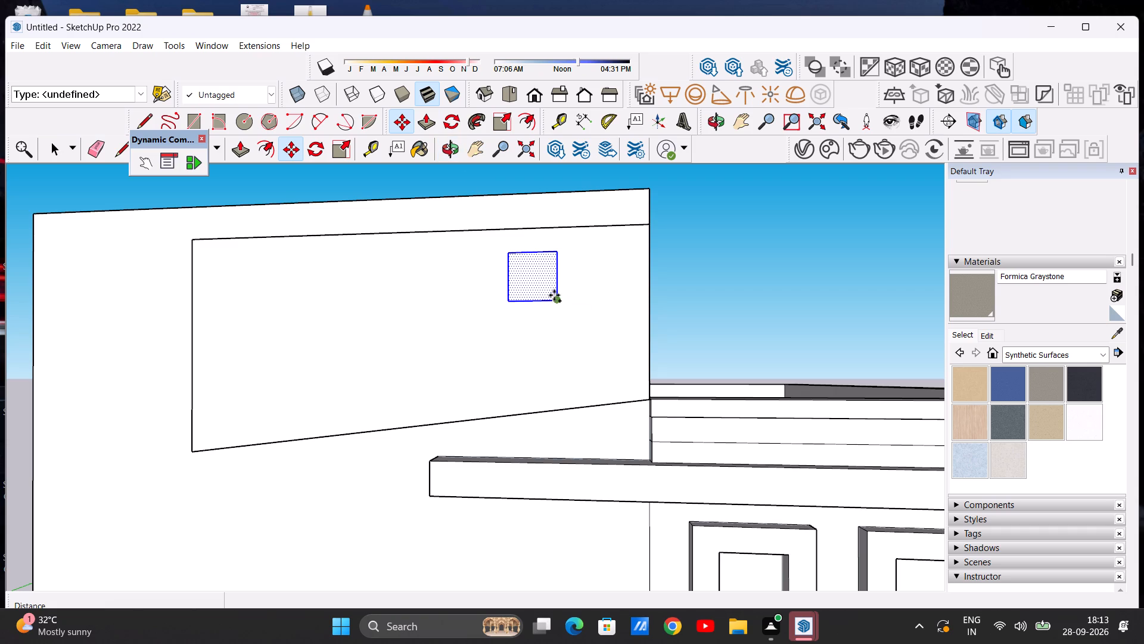
left_click(554, 295)
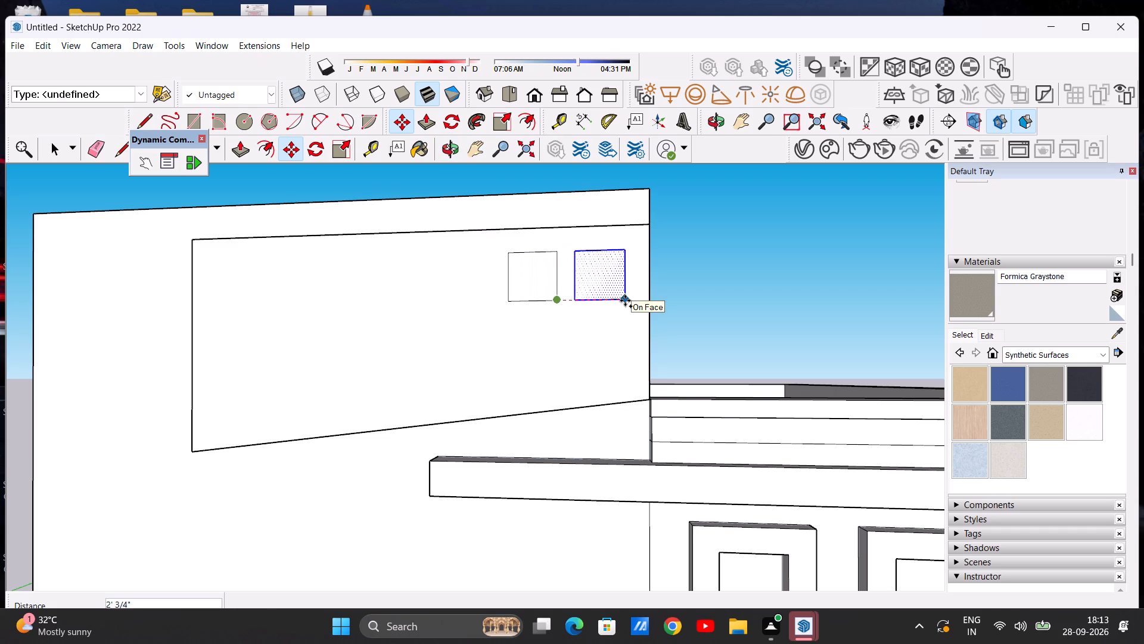
left_click(626, 301)
key("space")
scroll(507, 261, "down", 1)
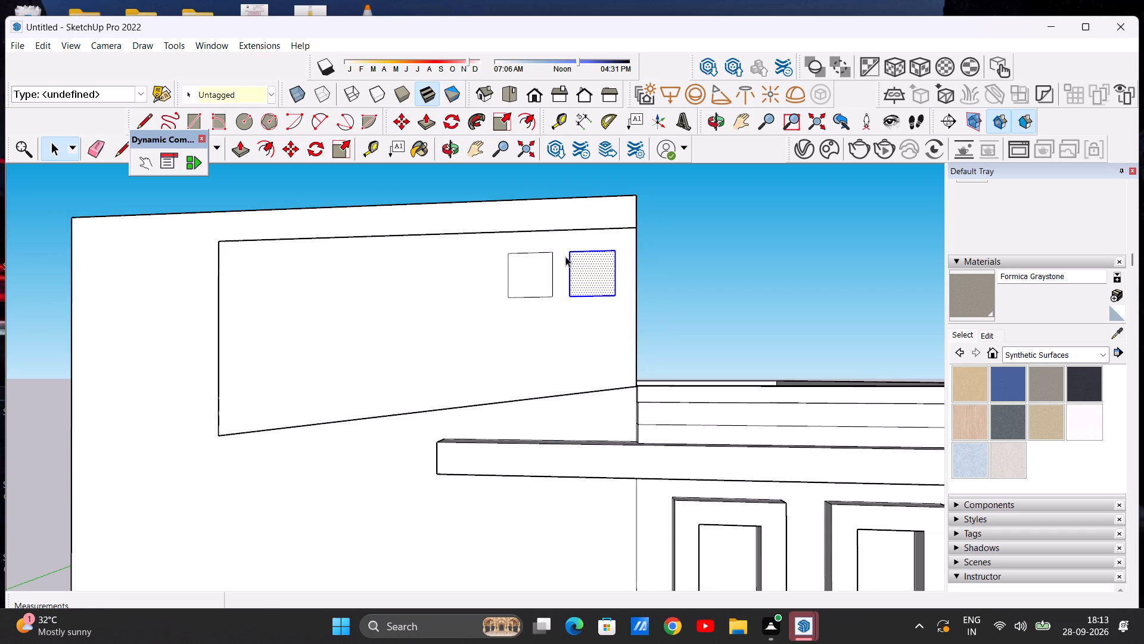
scroll(565, 256, "up", 1)
left_click(736, 266)
scroll(515, 267, "up", 2)
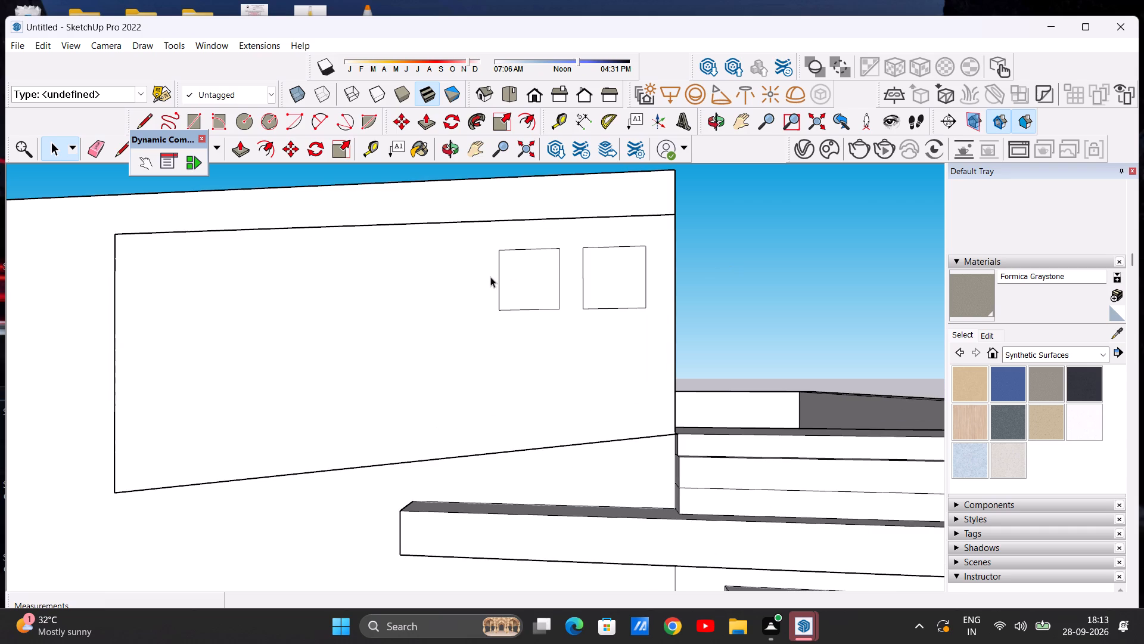
Push/Pull the original square outward from the wall by about 1' 1".
middle_click_drag(486, 276, 537, 295)
left_click(240, 144)
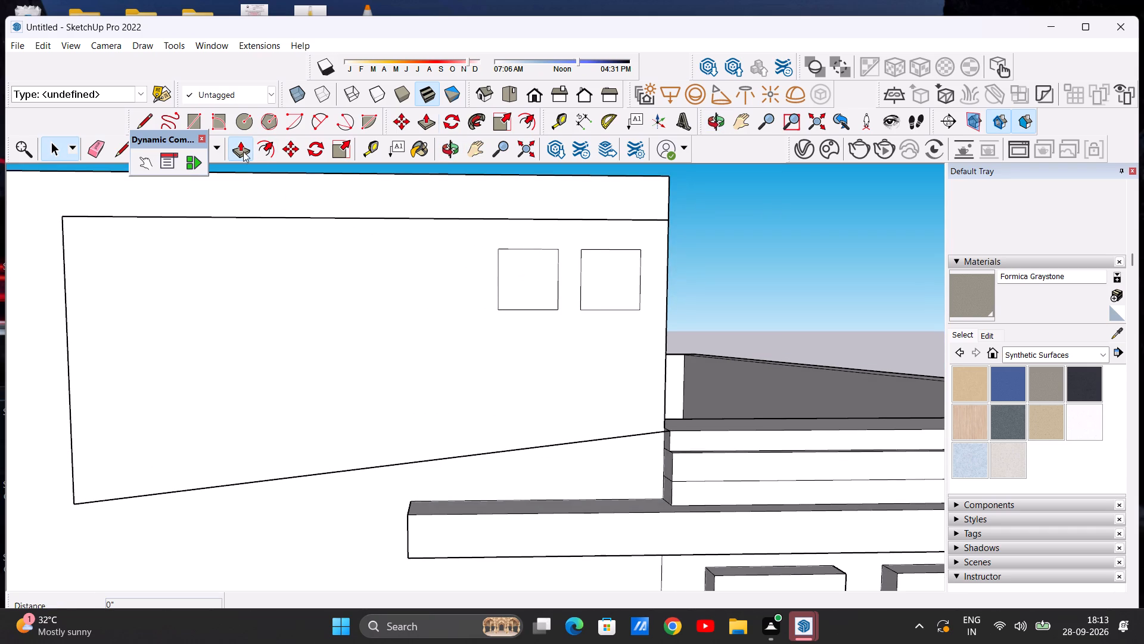
left_click(526, 273)
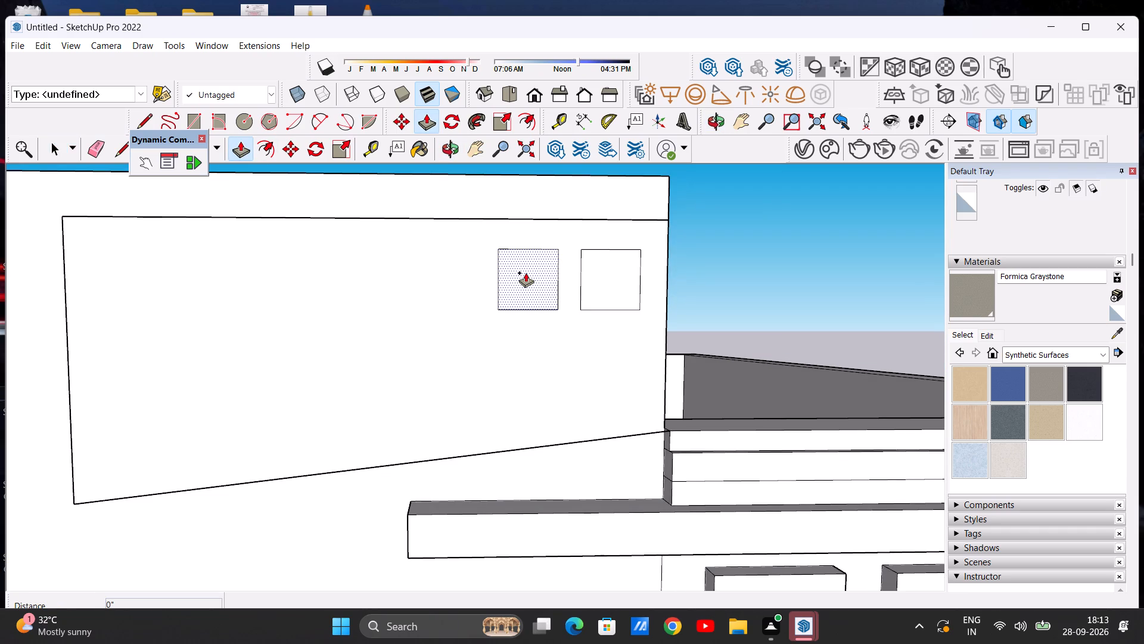
middle_click_drag(509, 283, 603, 338)
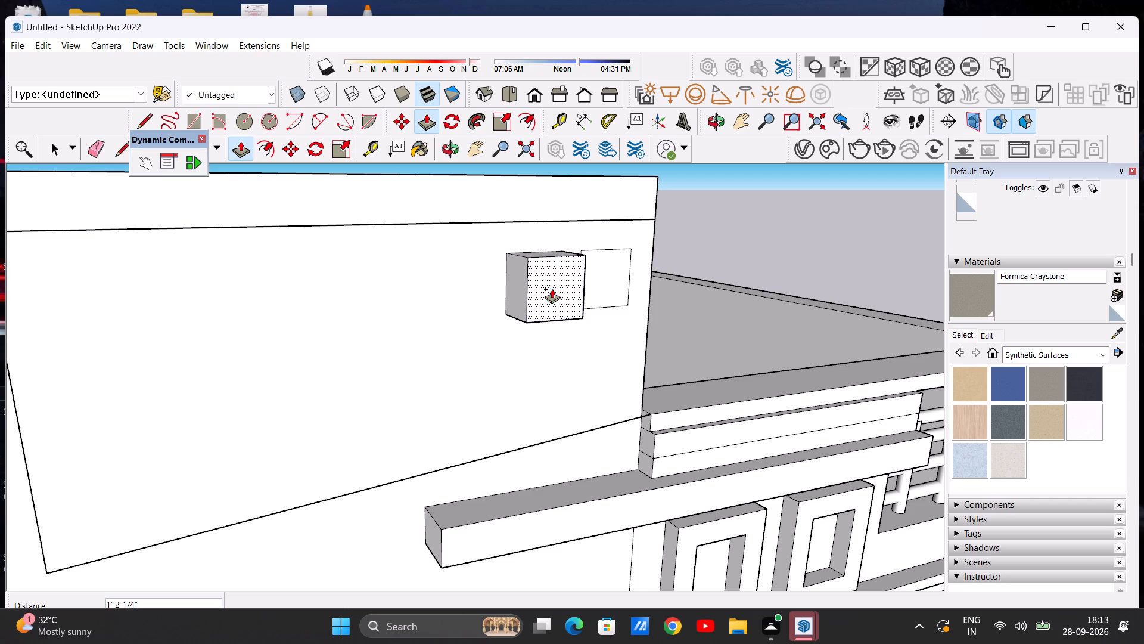
left_click(551, 286)
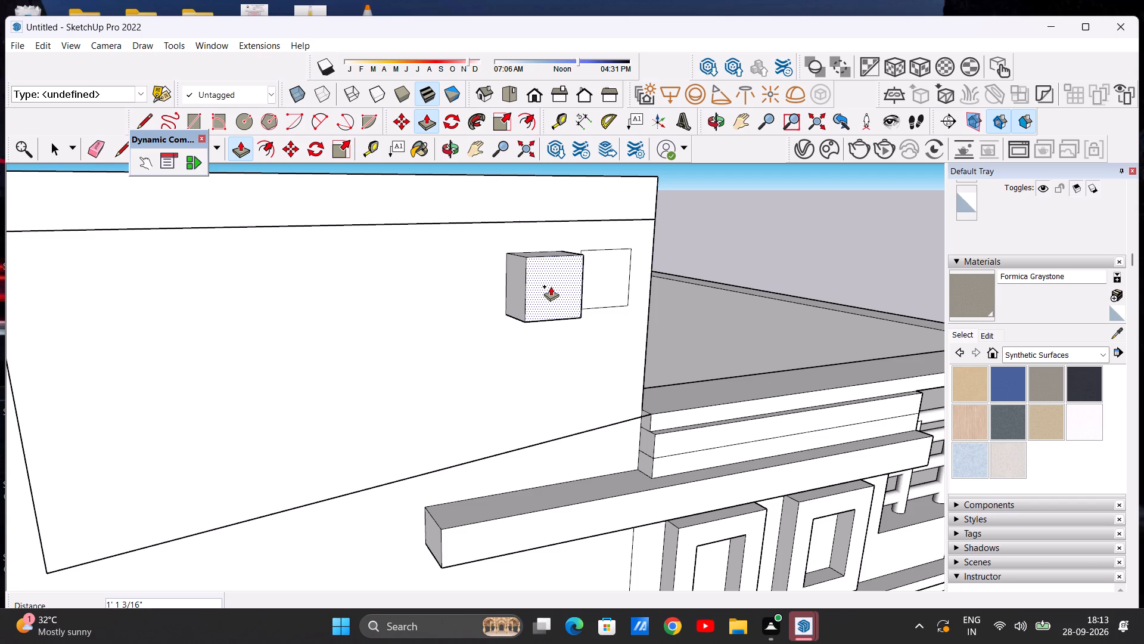
Push/Pull the copied square near the parapet side outward by about 1' 1", level with the first block's front face.
left_click(602, 272)
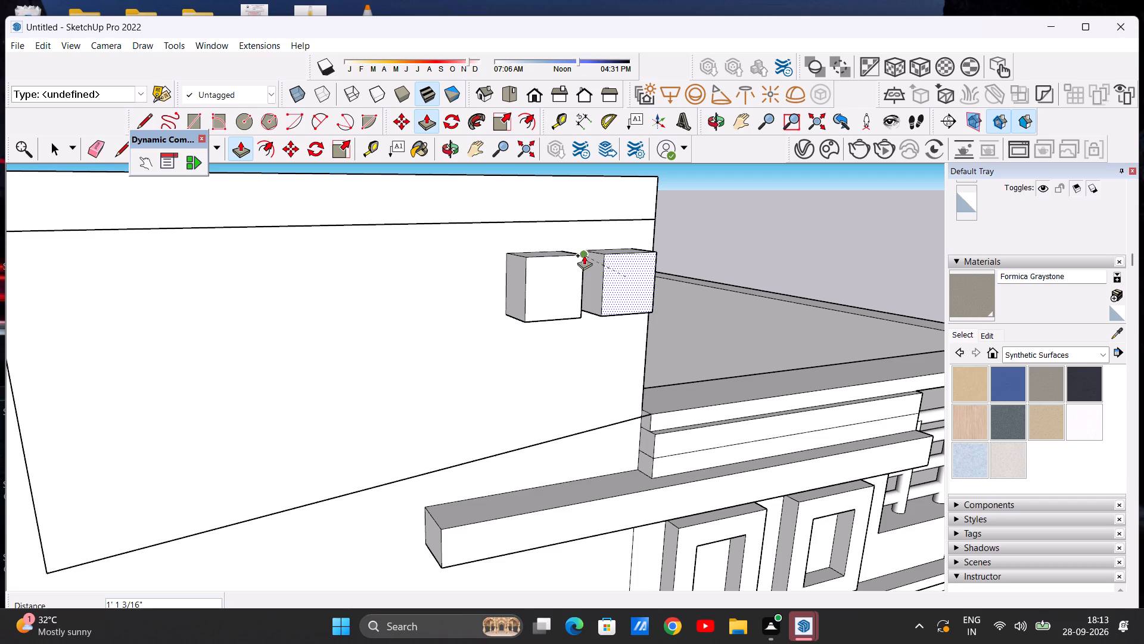
left_click(585, 255)
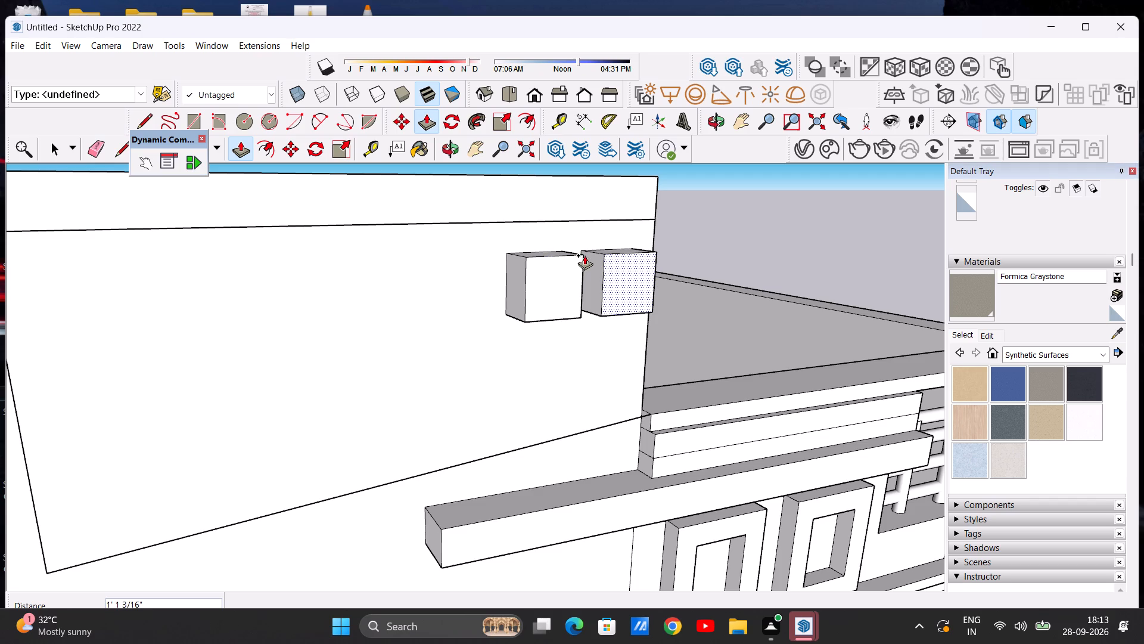
key("space")
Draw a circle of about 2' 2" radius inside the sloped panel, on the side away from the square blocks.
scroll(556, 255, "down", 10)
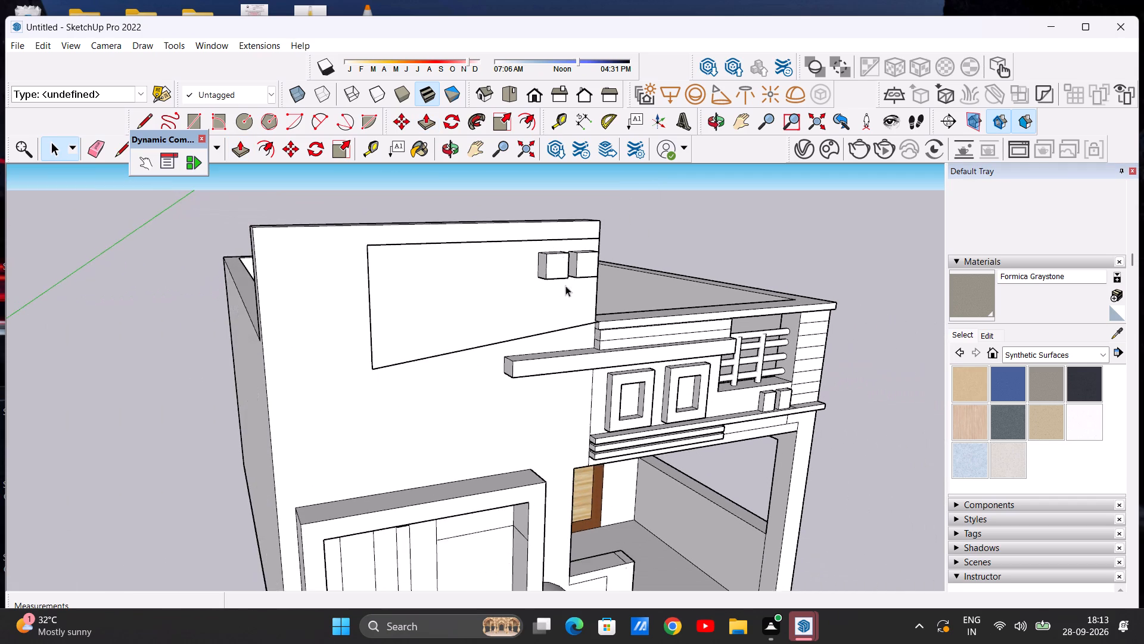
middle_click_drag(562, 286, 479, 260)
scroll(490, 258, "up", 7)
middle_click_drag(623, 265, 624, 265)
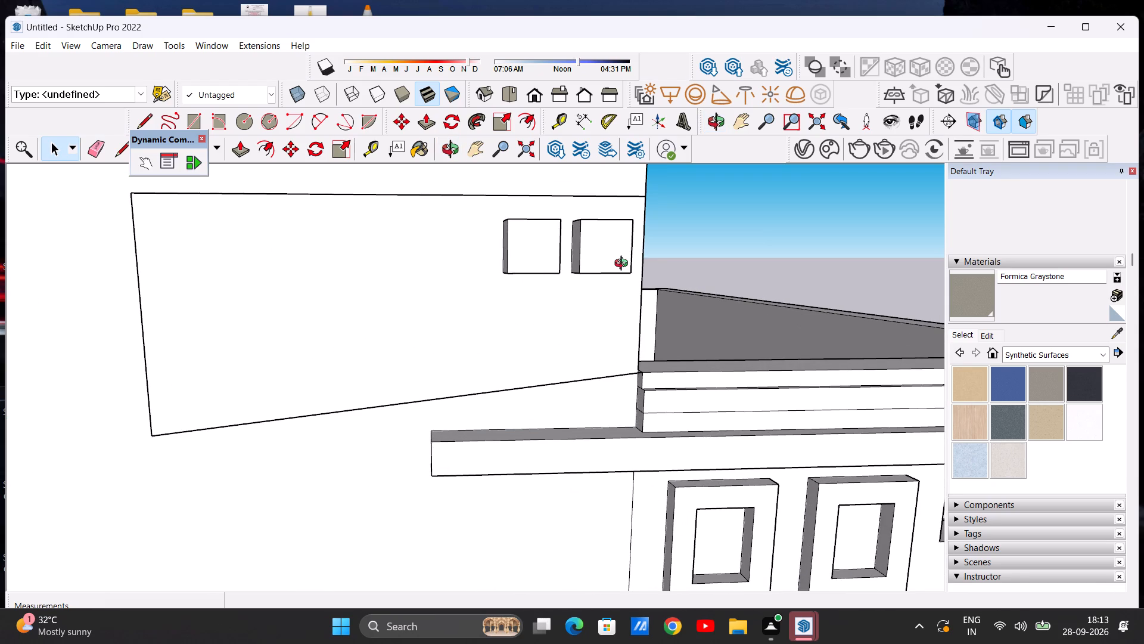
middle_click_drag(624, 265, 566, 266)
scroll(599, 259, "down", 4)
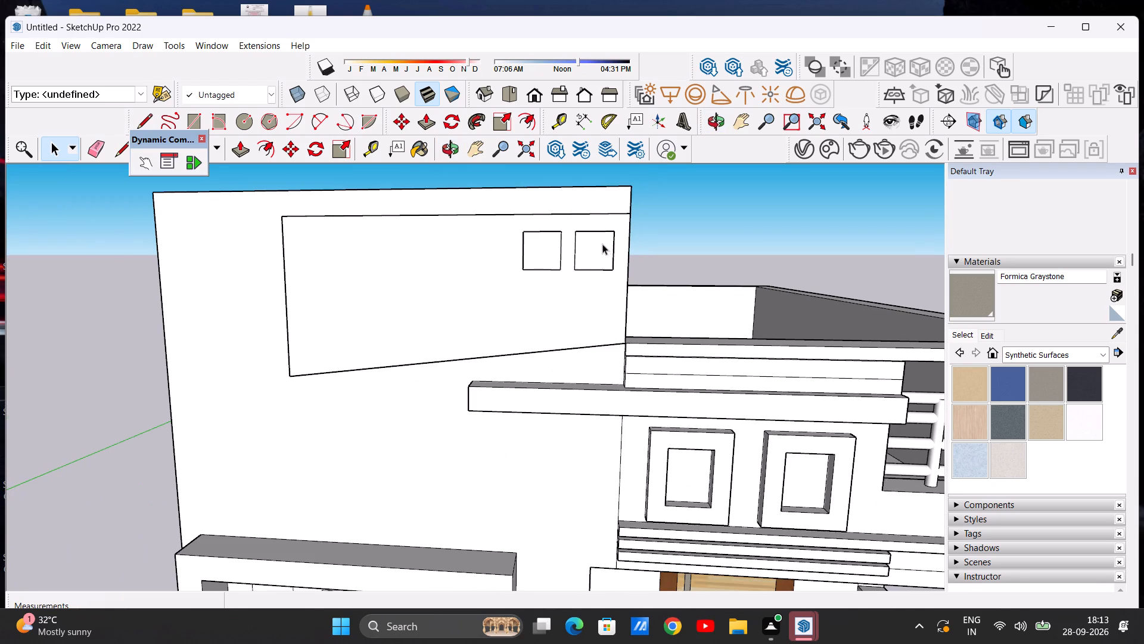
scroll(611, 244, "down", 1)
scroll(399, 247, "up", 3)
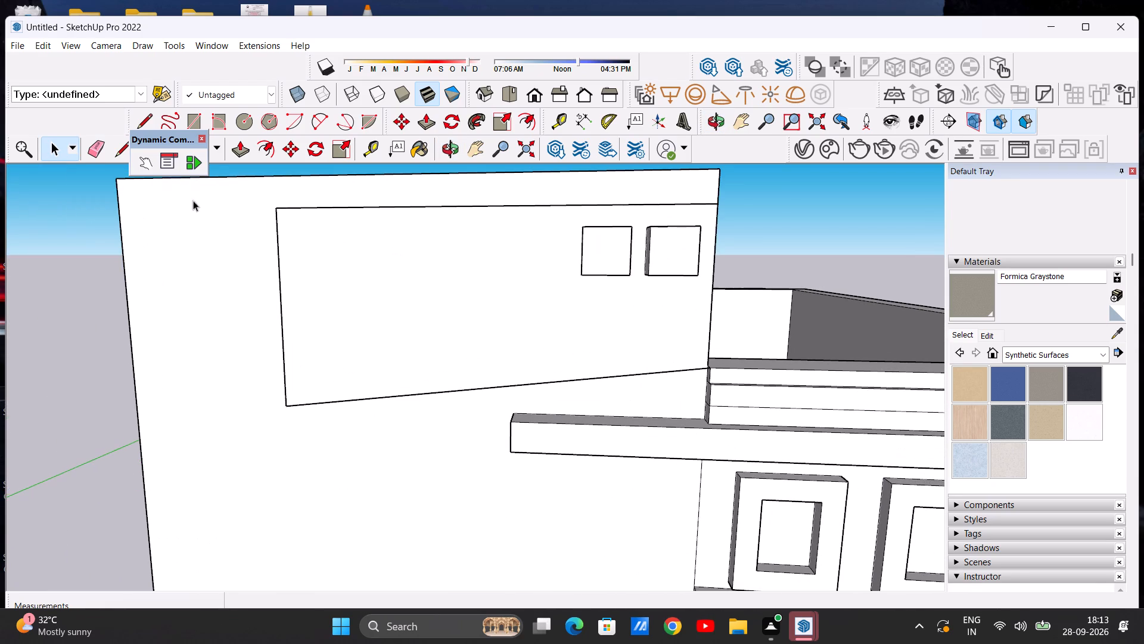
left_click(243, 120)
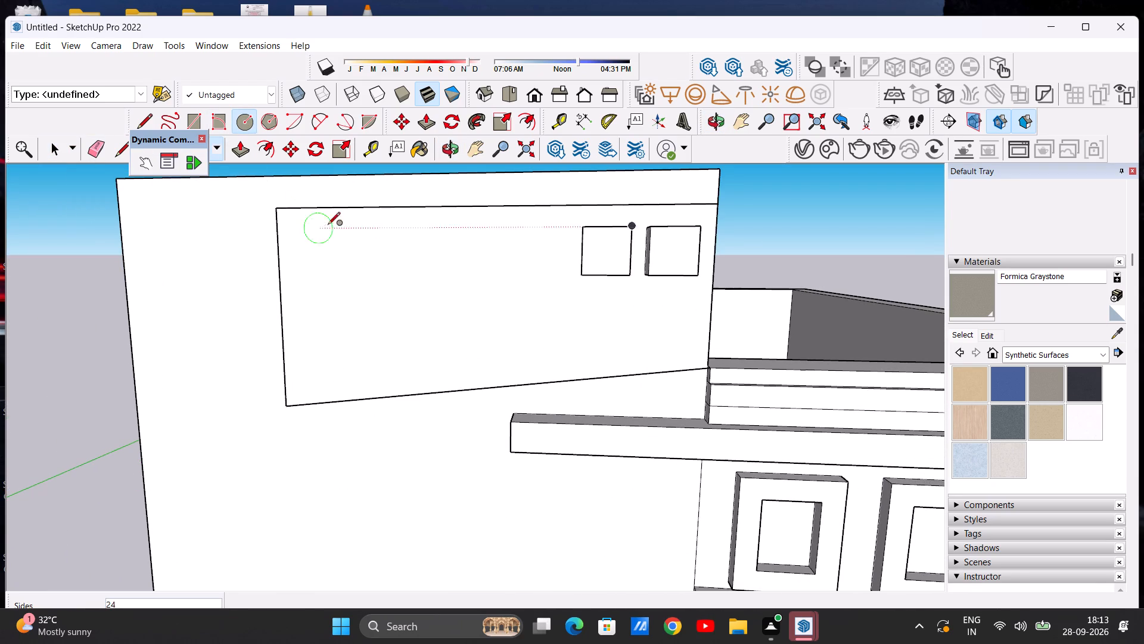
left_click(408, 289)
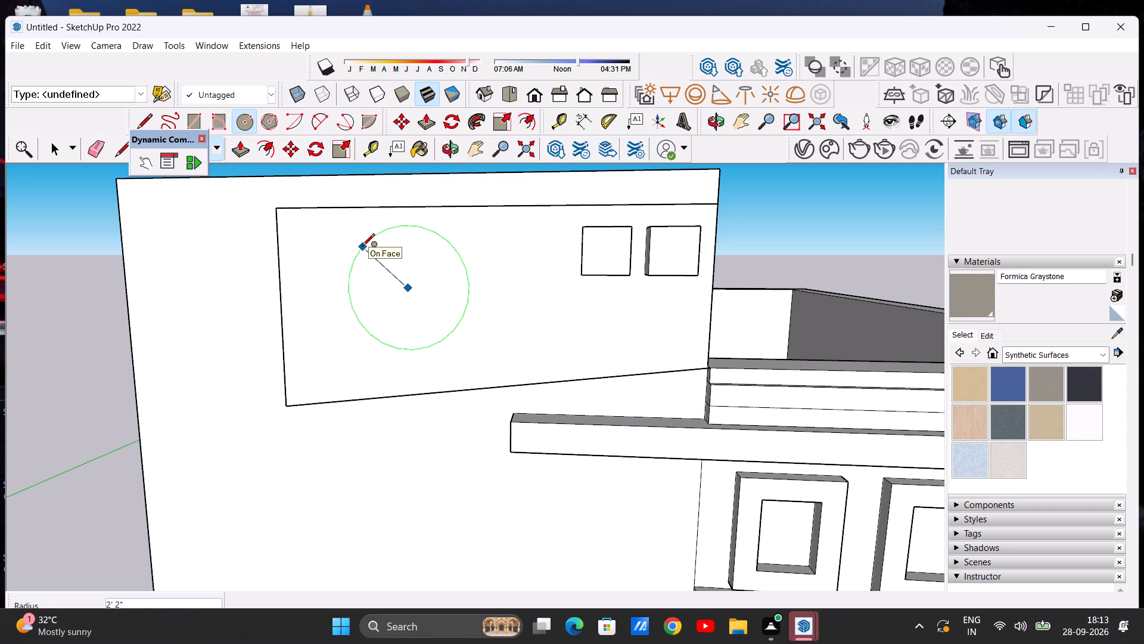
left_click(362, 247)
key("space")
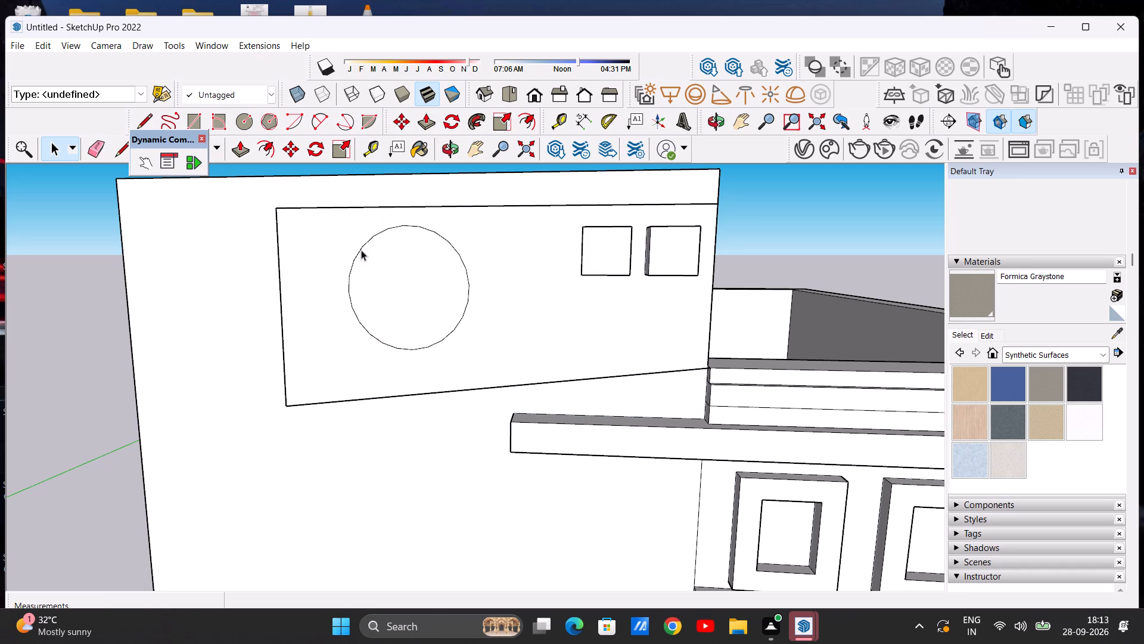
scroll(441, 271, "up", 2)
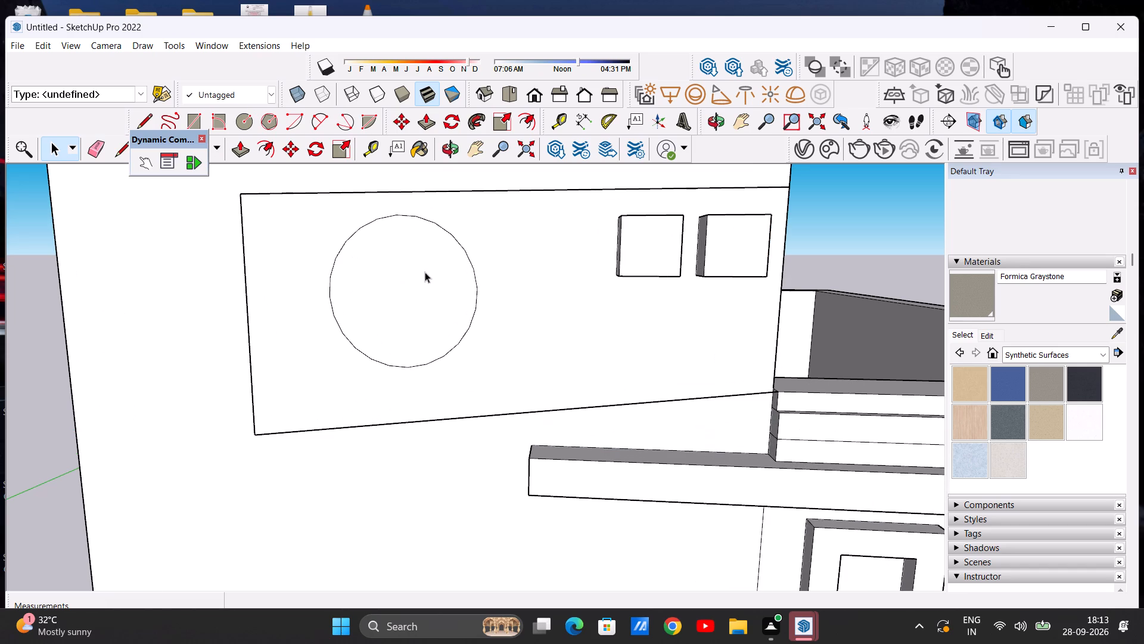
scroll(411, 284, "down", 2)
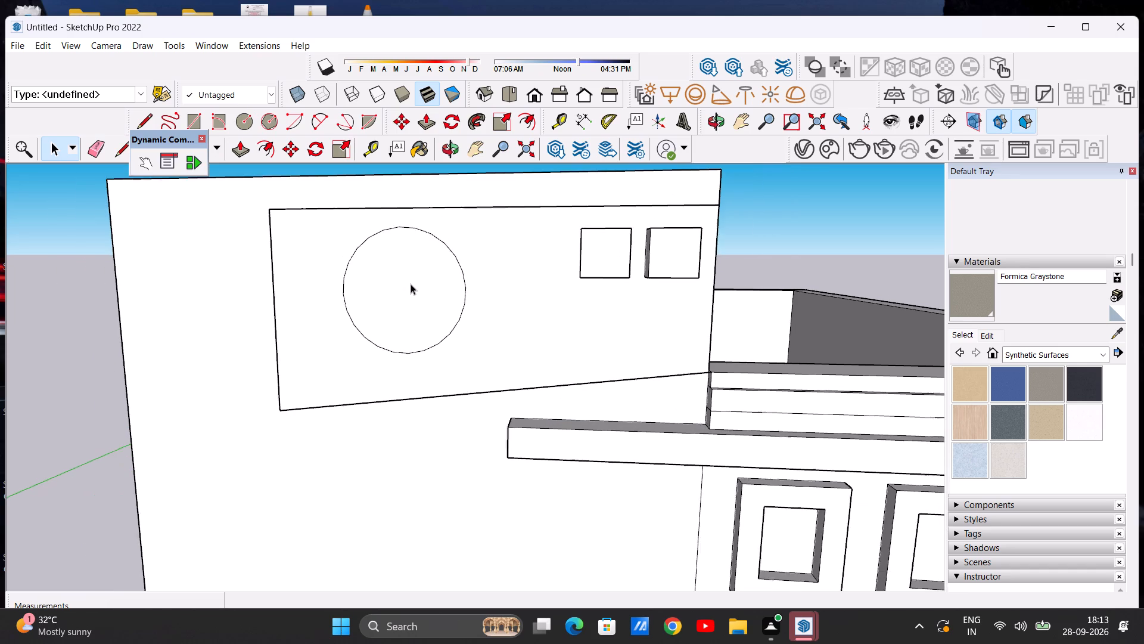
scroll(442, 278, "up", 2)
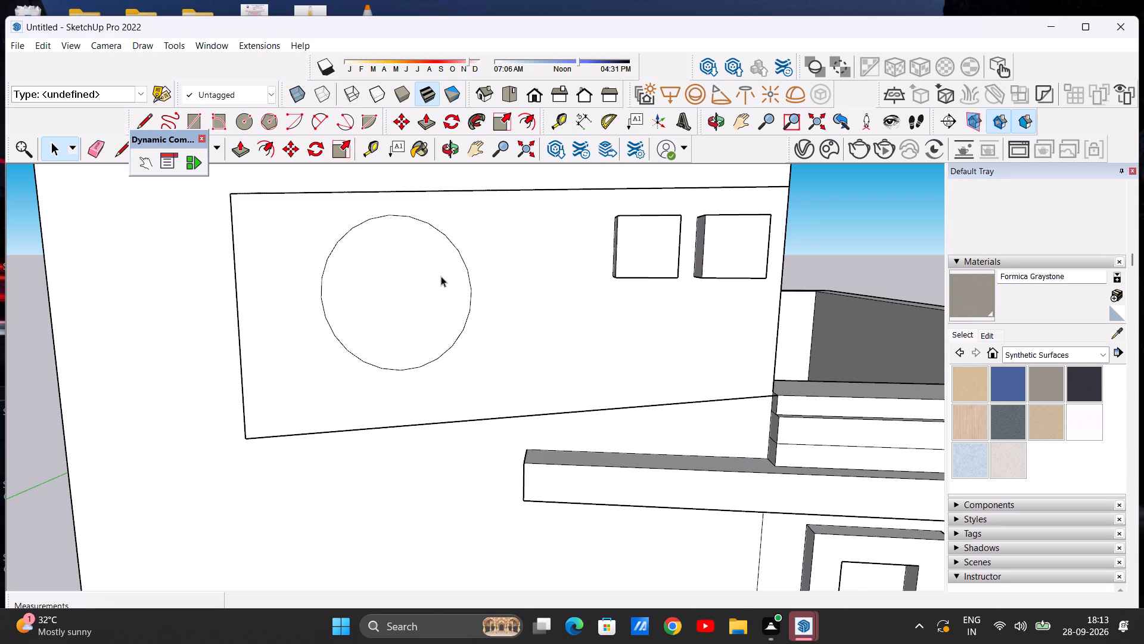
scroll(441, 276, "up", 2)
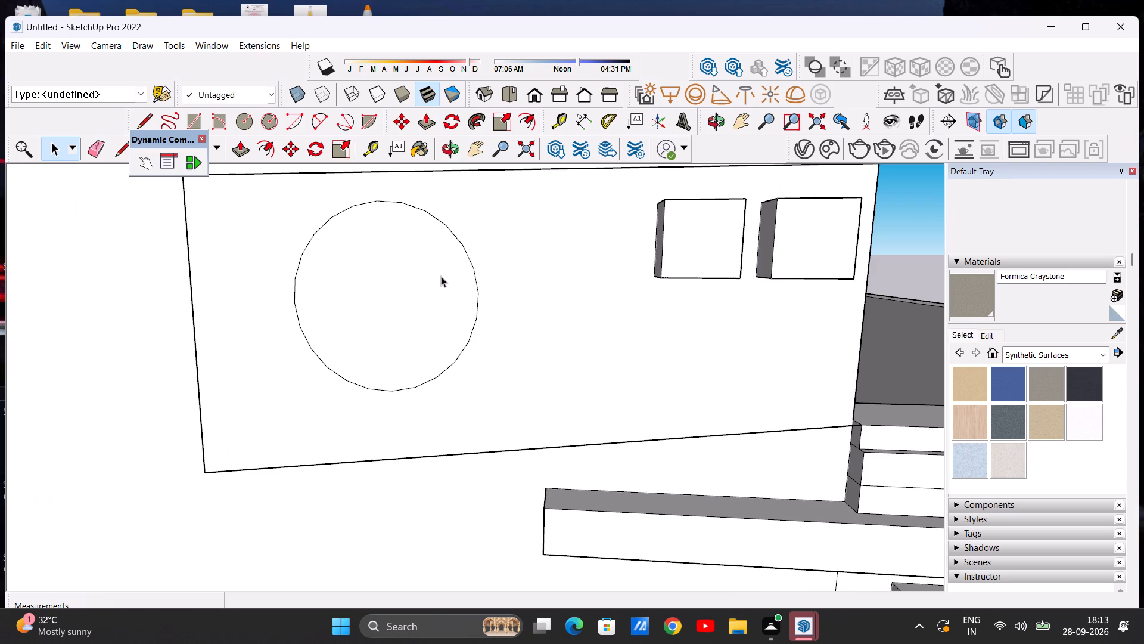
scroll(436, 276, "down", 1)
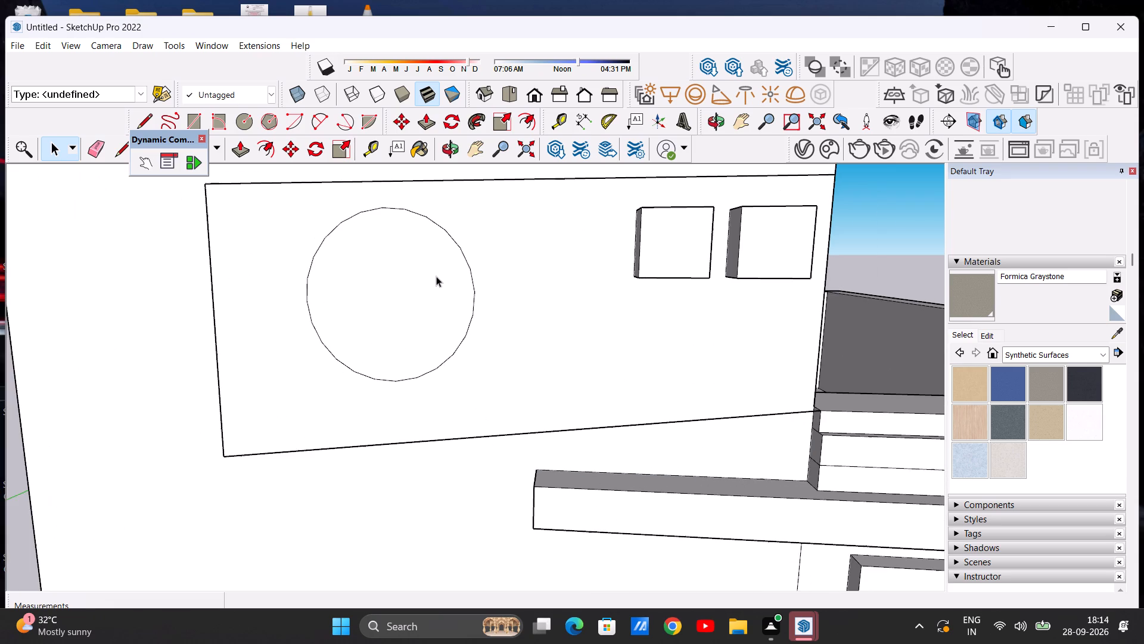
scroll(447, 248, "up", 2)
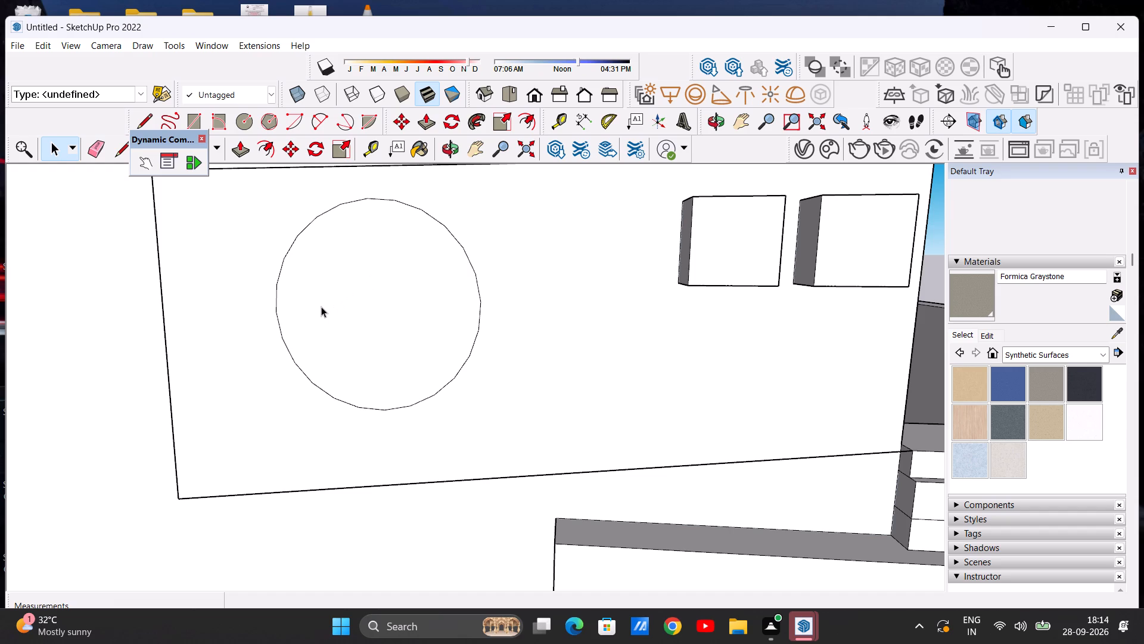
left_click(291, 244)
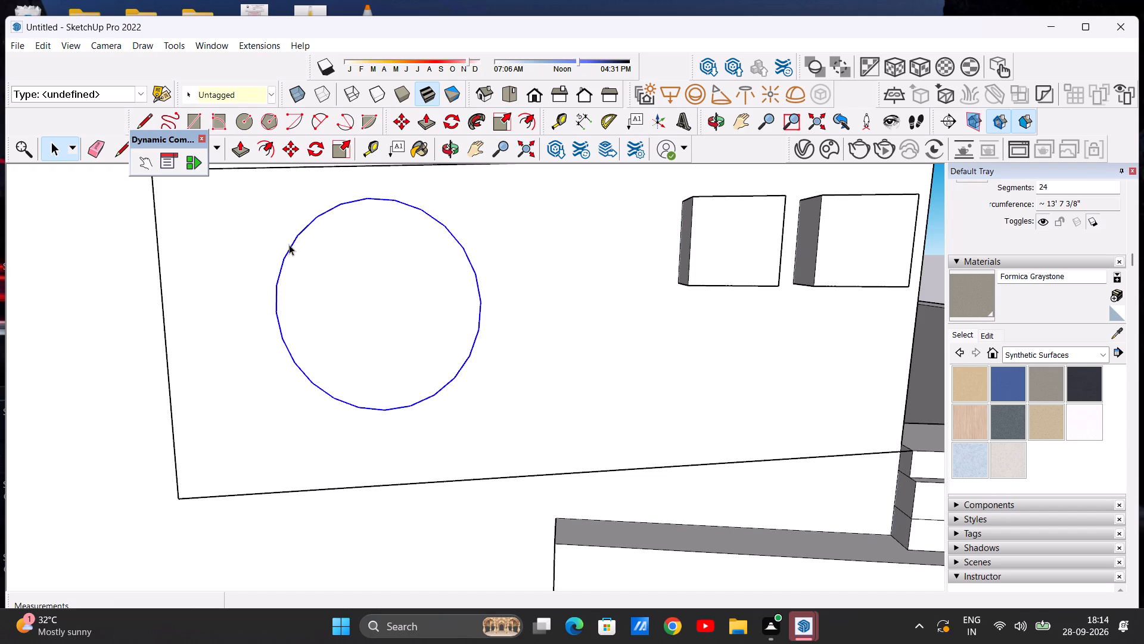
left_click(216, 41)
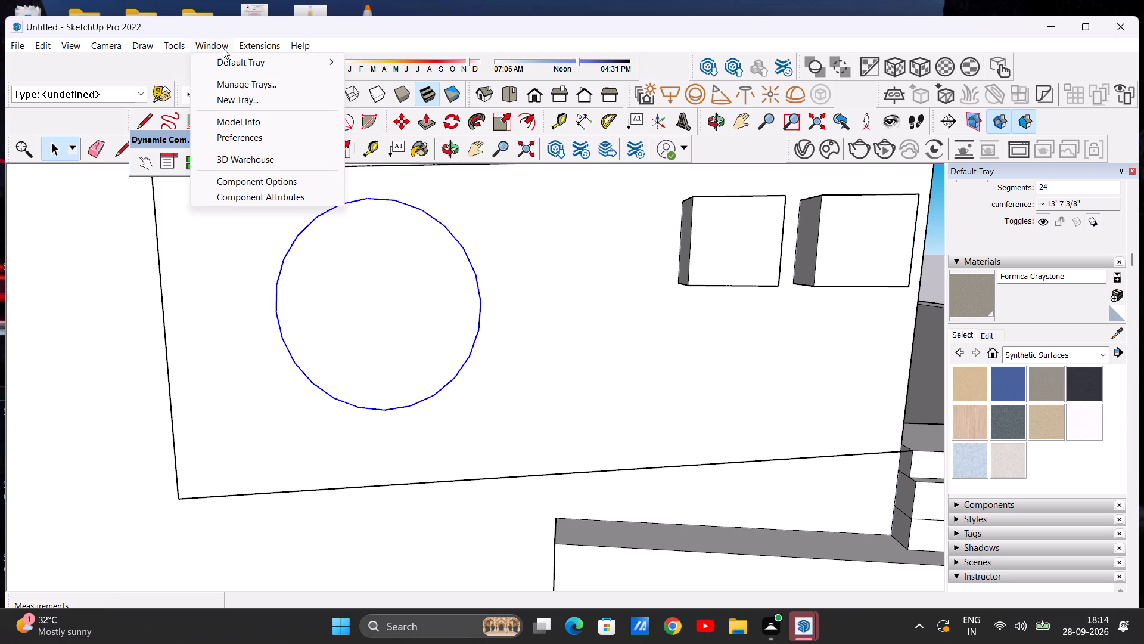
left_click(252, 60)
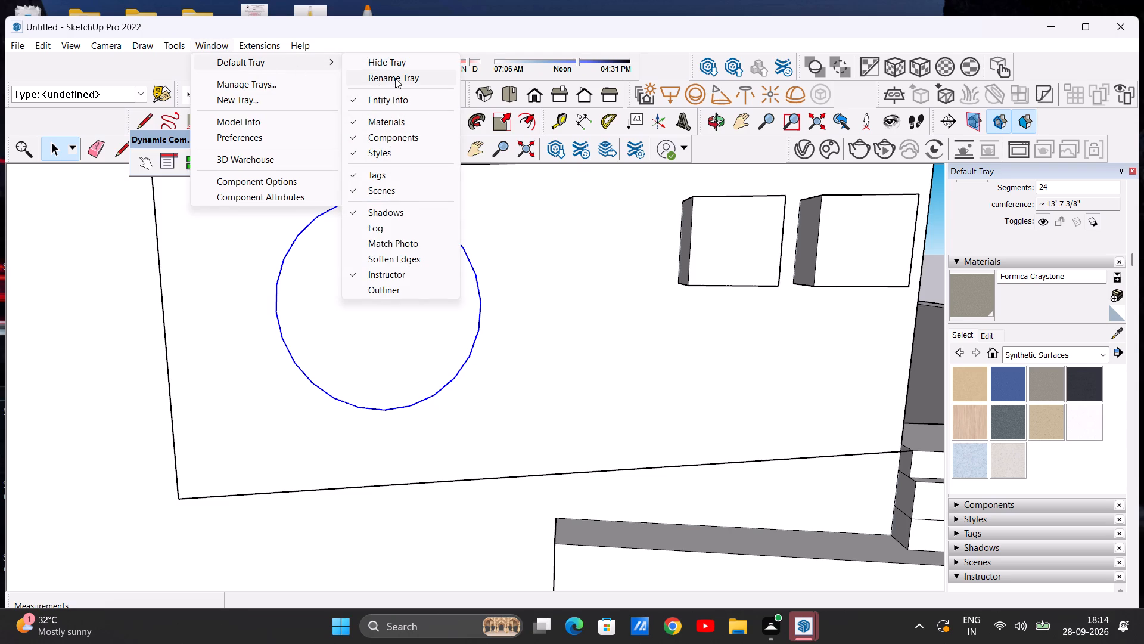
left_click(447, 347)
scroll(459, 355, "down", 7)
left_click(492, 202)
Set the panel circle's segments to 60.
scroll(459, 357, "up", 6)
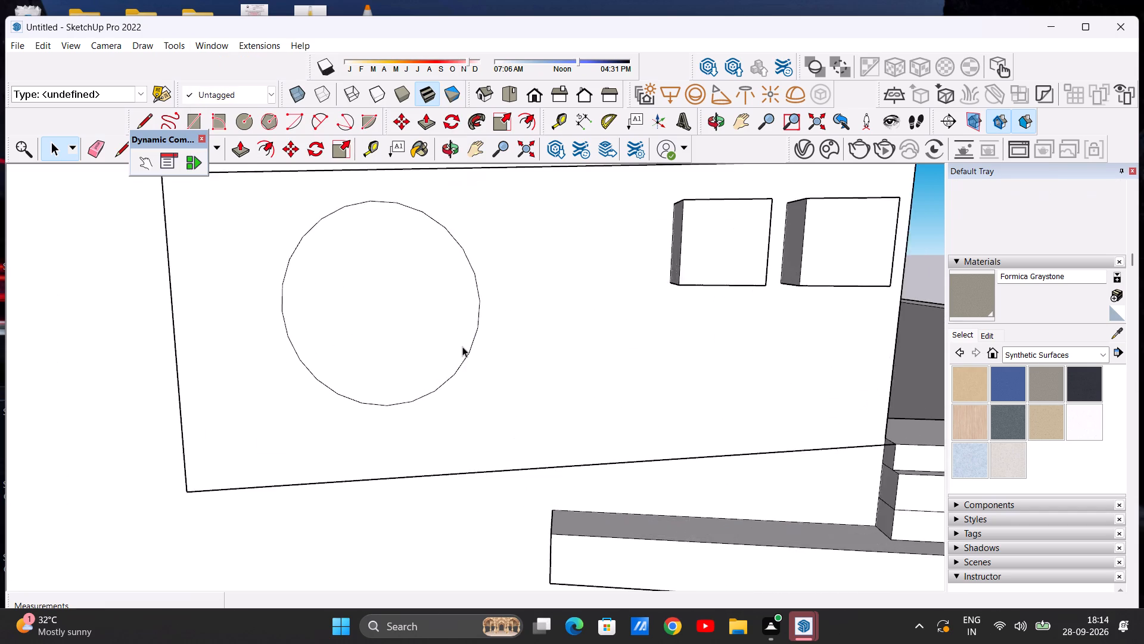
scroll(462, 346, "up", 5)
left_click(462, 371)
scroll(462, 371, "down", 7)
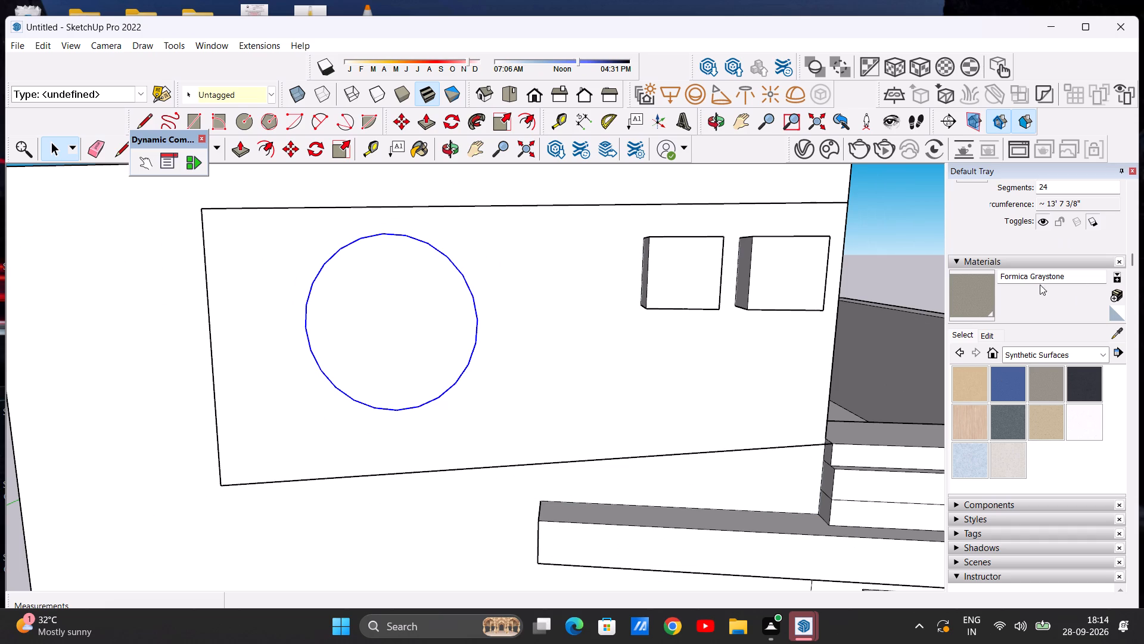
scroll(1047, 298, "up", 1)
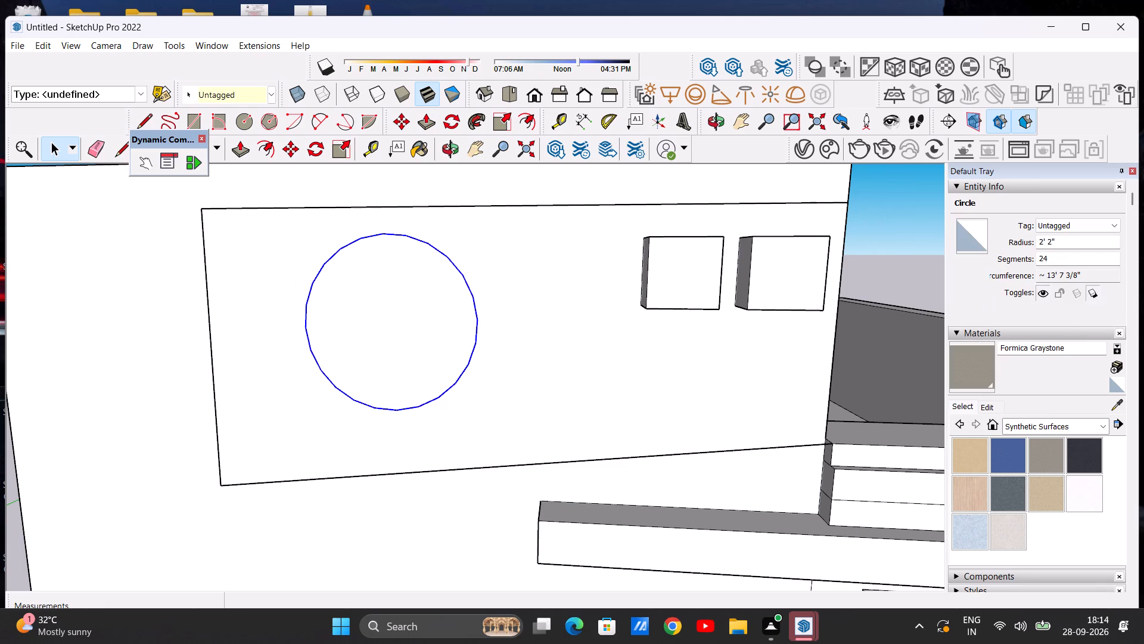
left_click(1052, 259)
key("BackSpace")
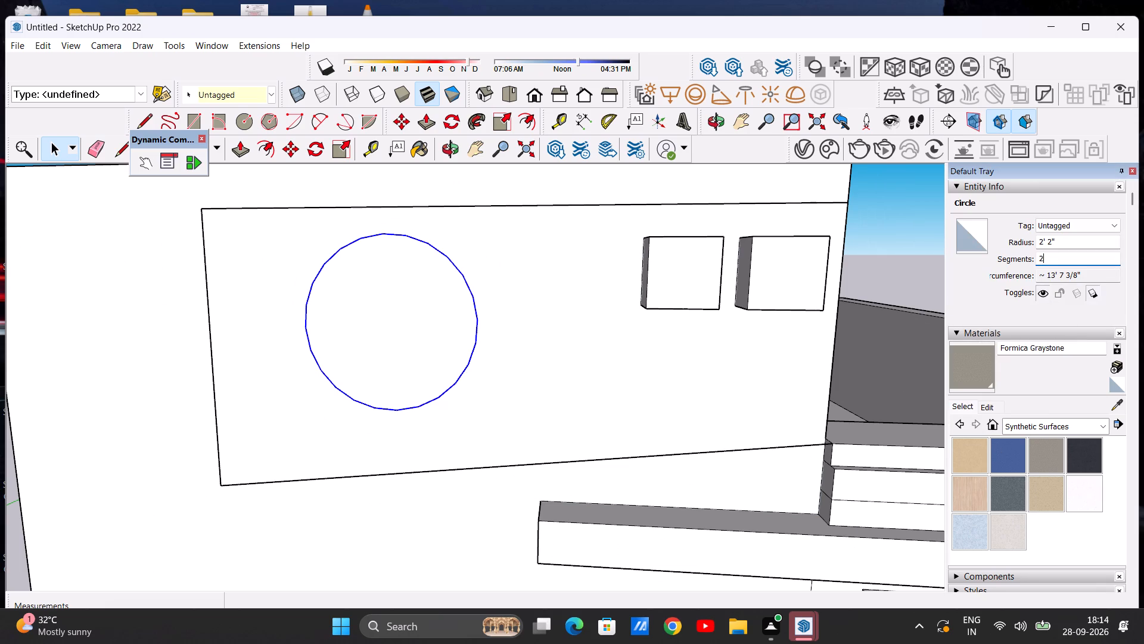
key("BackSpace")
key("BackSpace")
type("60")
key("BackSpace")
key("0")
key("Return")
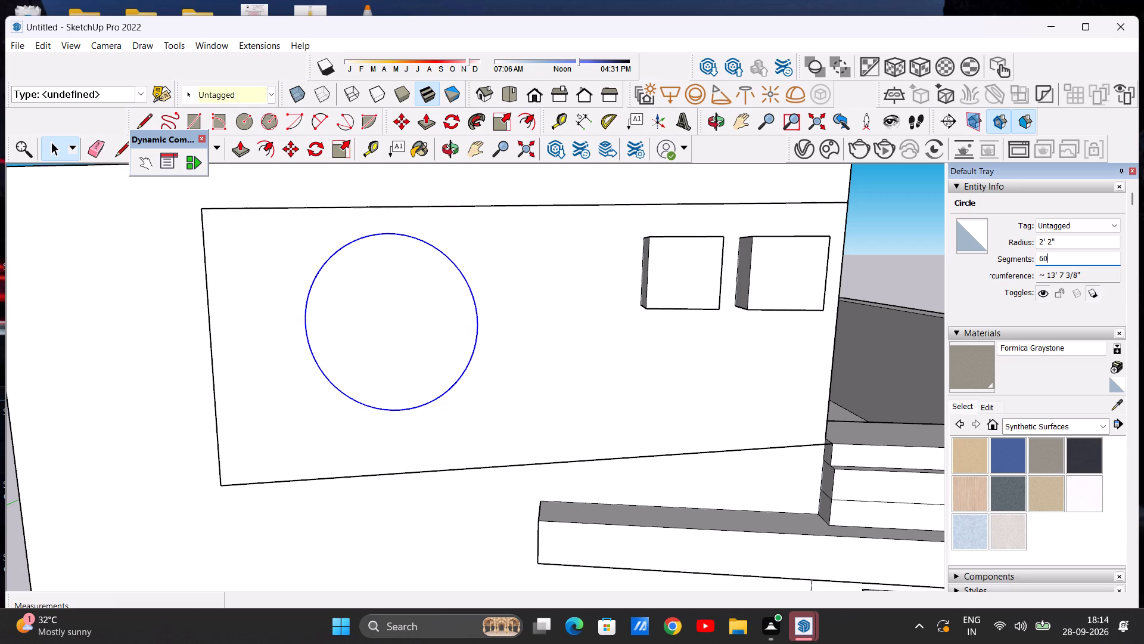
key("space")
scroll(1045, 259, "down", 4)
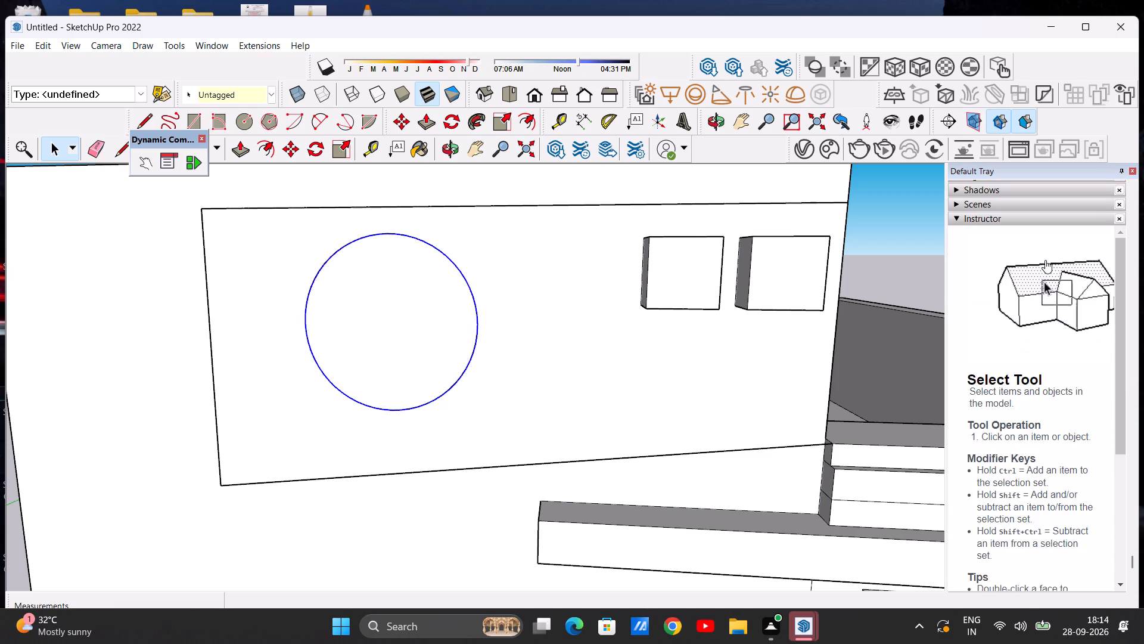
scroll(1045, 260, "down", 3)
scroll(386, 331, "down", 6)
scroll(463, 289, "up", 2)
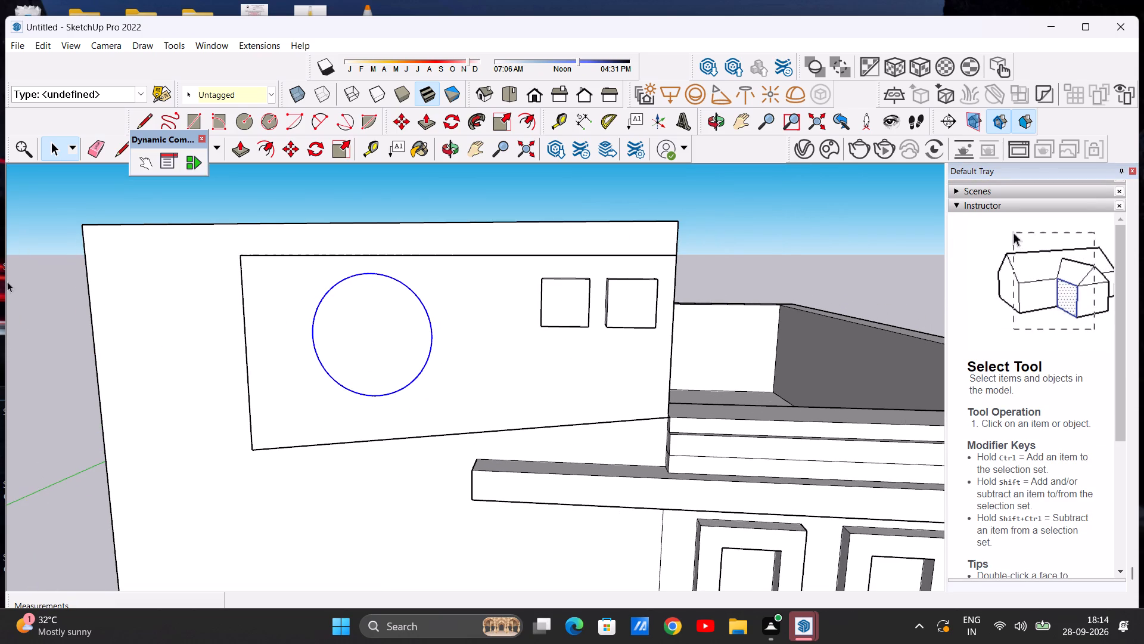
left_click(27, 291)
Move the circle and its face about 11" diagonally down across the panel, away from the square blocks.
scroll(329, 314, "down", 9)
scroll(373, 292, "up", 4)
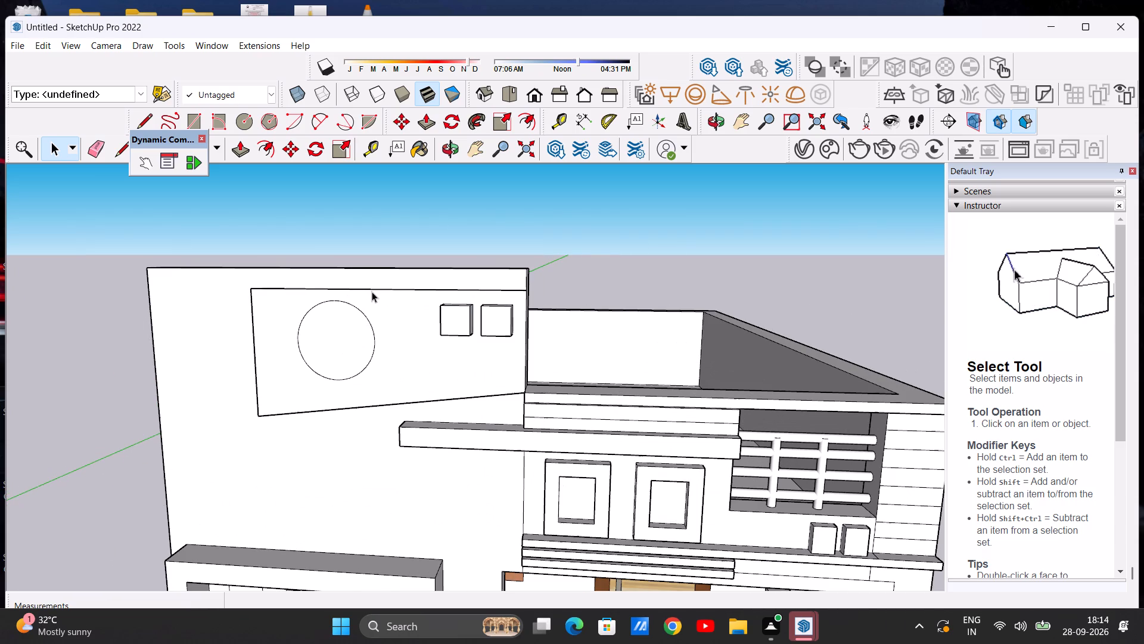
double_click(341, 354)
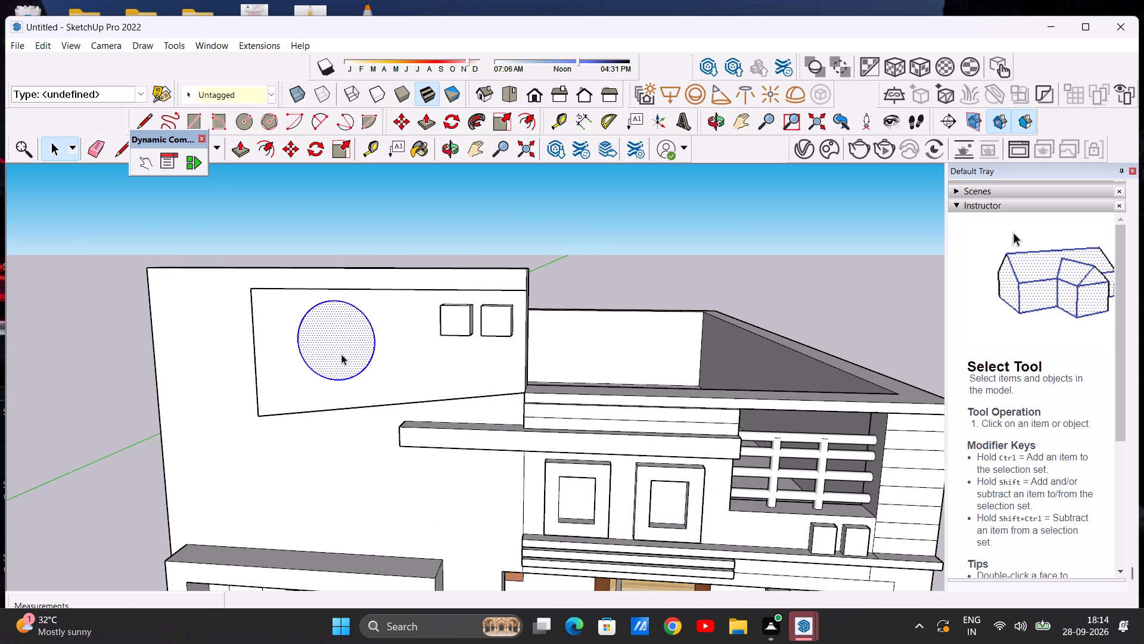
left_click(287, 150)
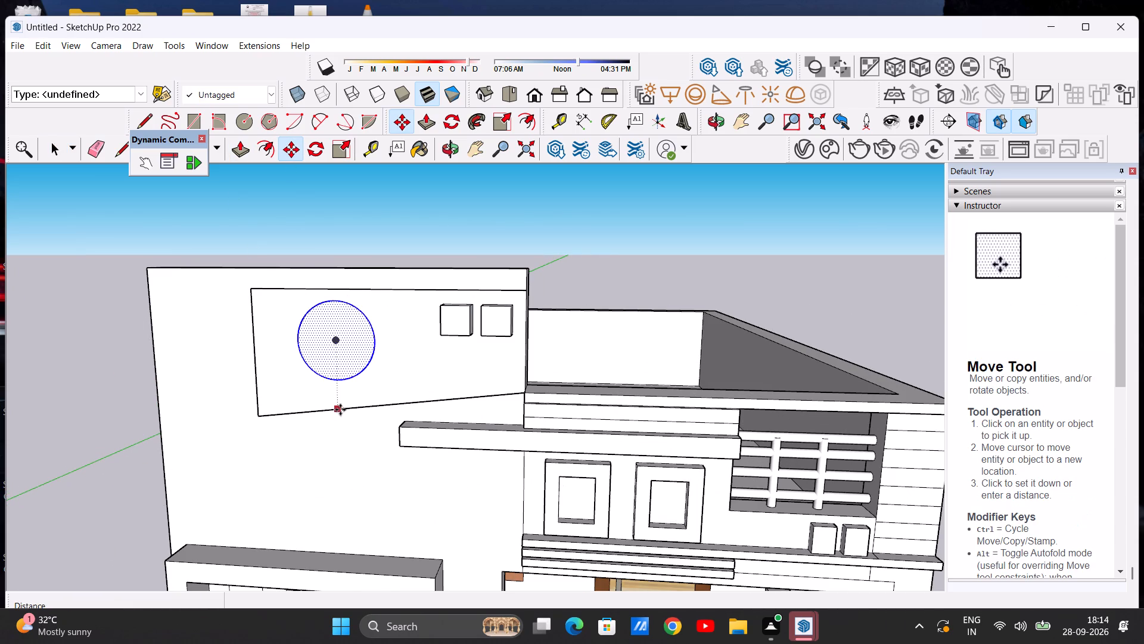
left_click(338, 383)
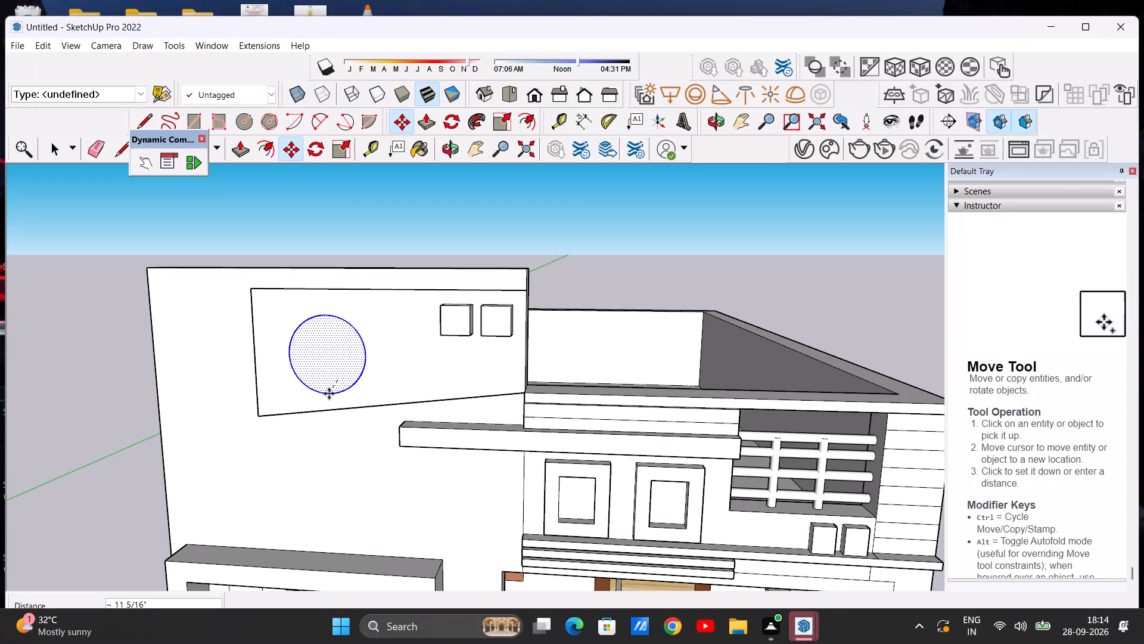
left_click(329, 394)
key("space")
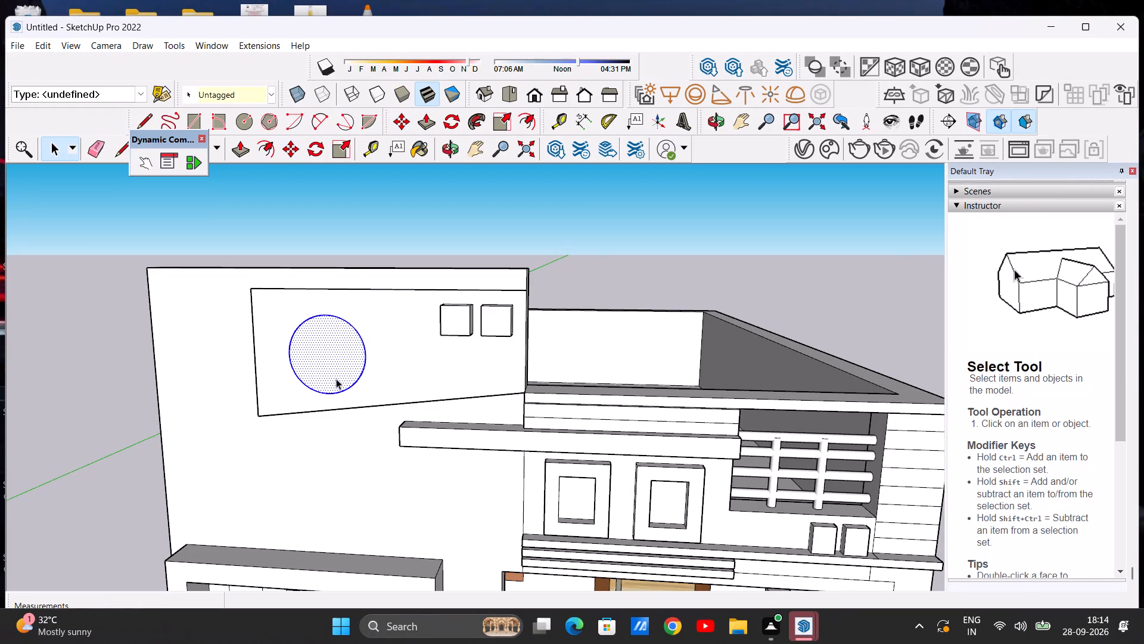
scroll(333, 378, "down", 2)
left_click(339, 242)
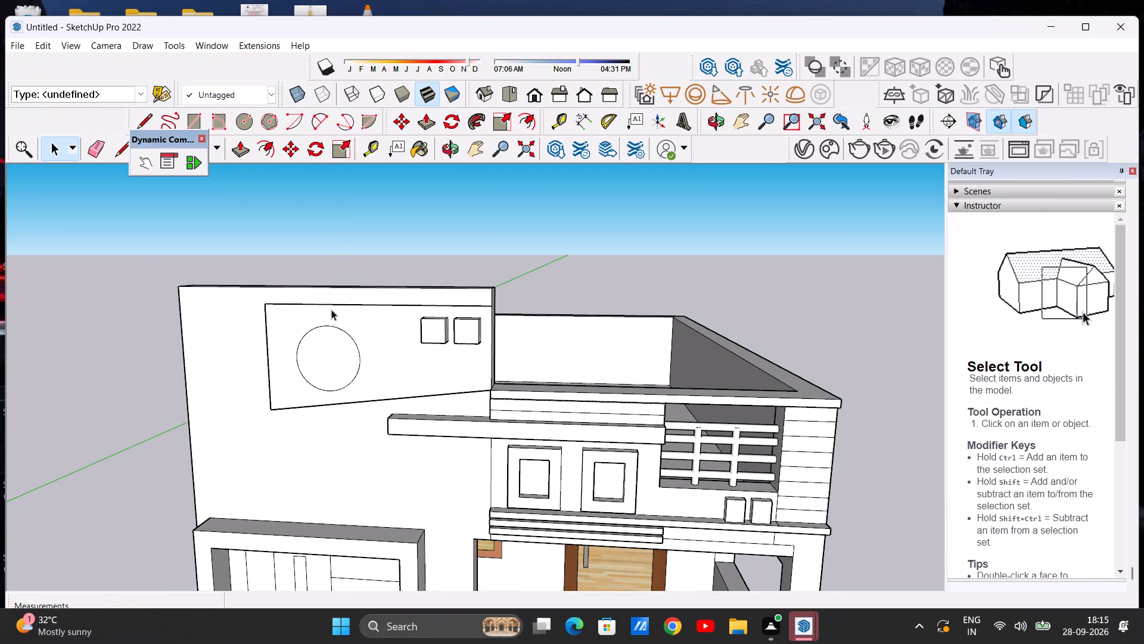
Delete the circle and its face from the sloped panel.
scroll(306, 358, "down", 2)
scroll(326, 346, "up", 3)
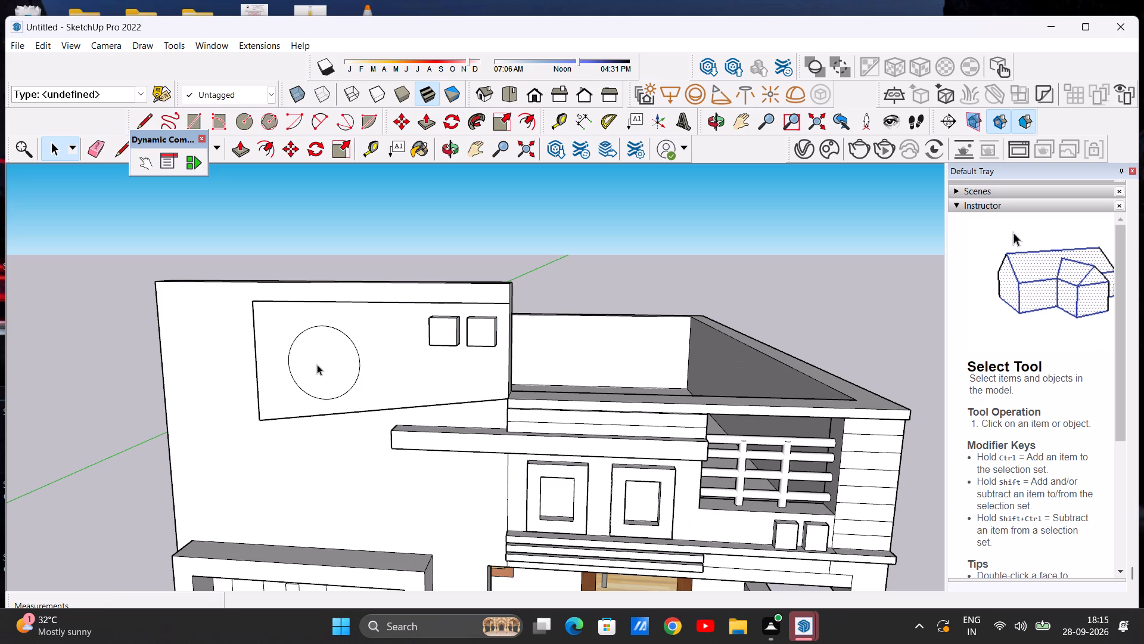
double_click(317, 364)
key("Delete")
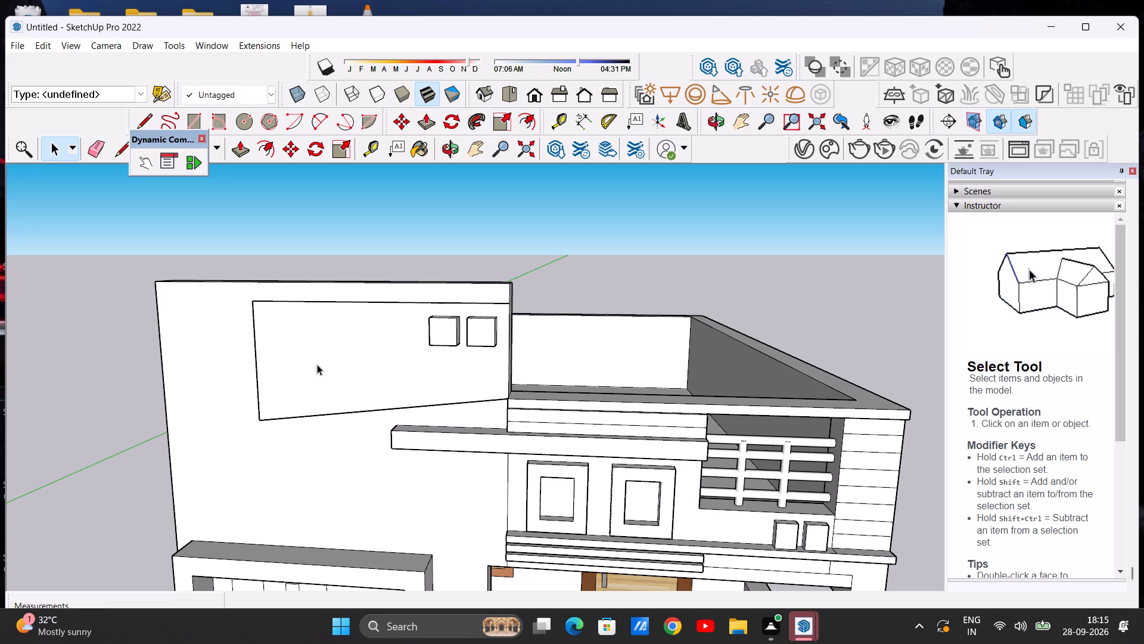
Draw a circle of about 1' 9" radius inside the sloped panel, on the side away from the square blocks.
left_click(241, 122)
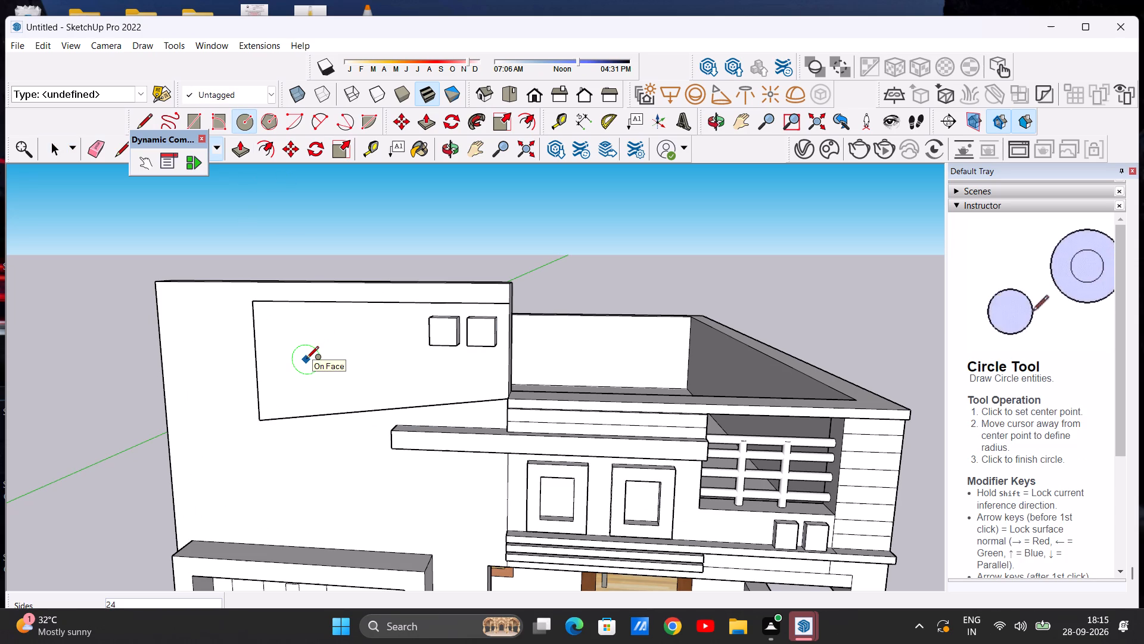
left_click(309, 357)
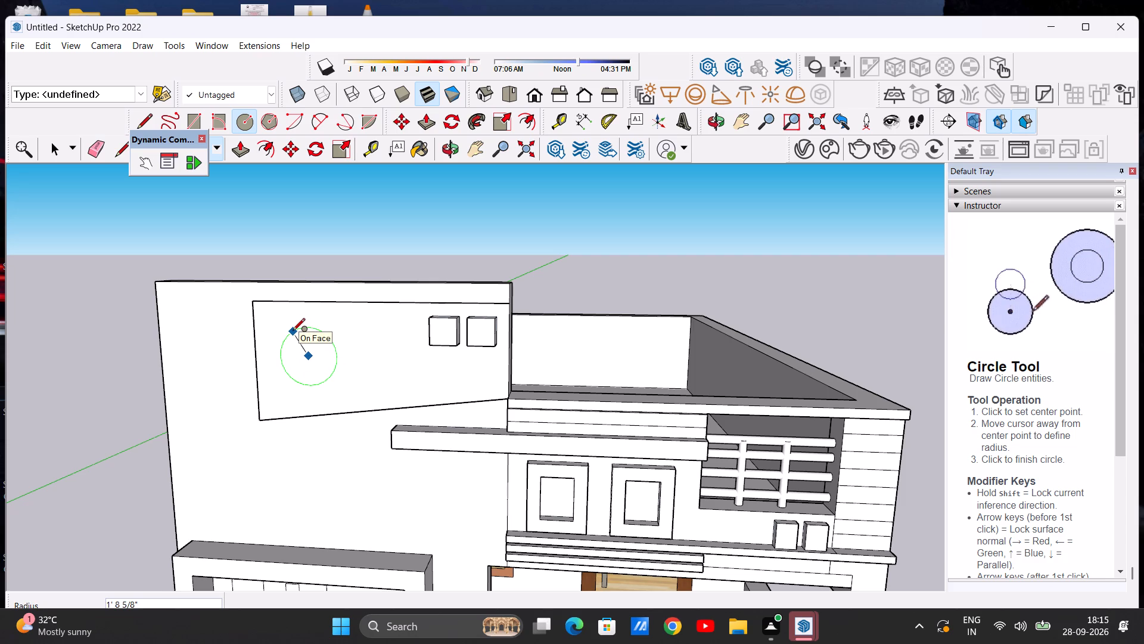
left_click(293, 330)
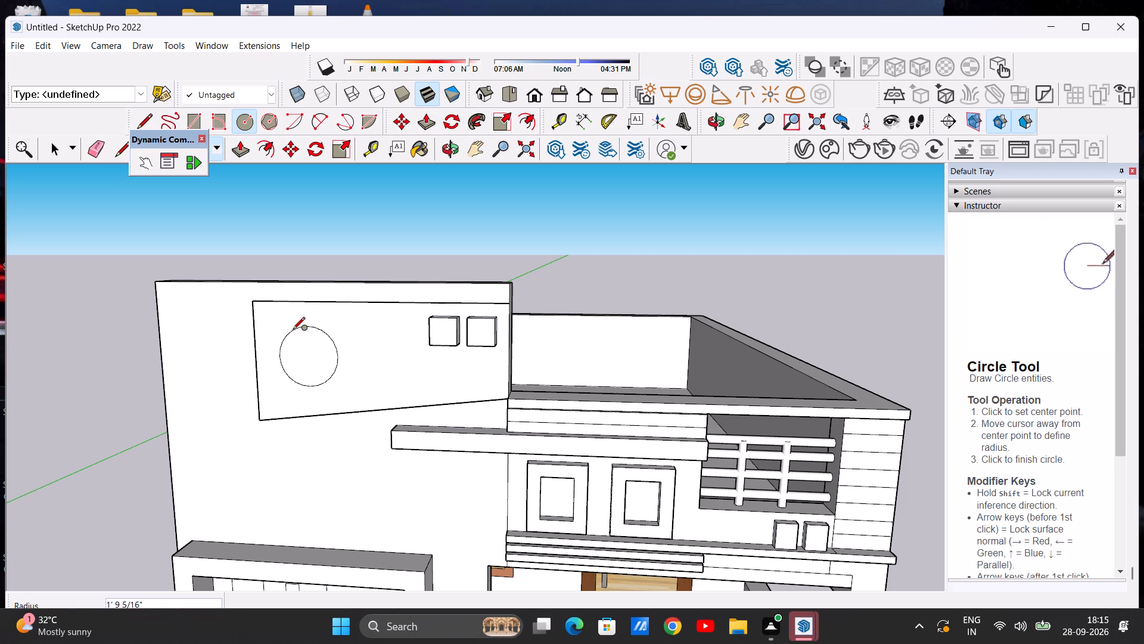
key("space")
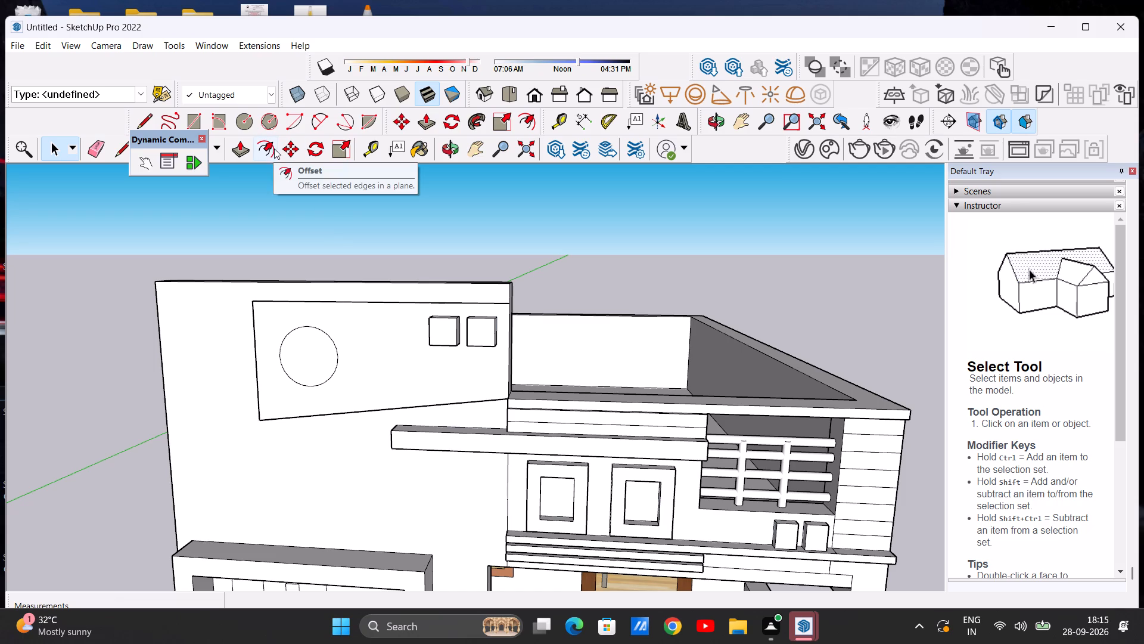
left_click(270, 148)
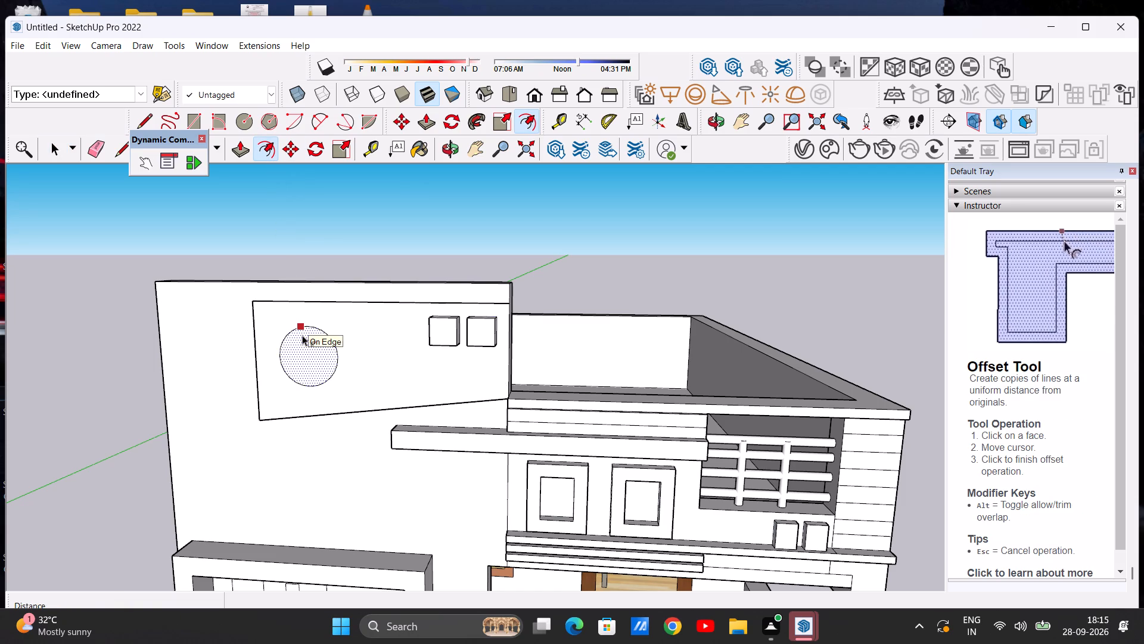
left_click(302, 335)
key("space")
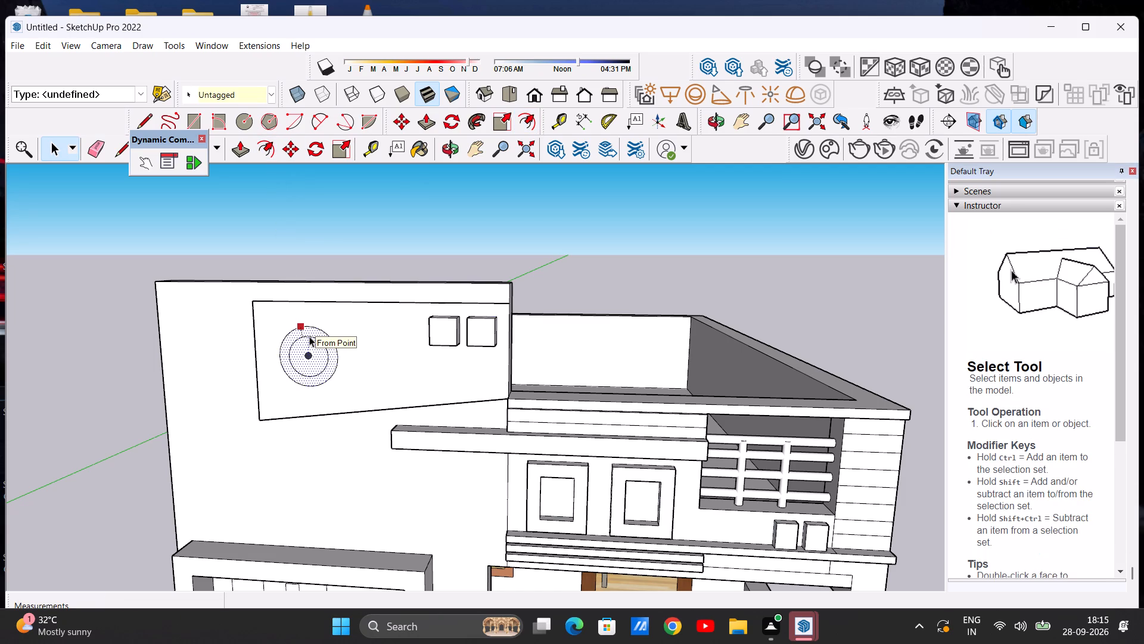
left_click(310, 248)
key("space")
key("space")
Set the panel circle's segments to 60.
left_click(307, 352)
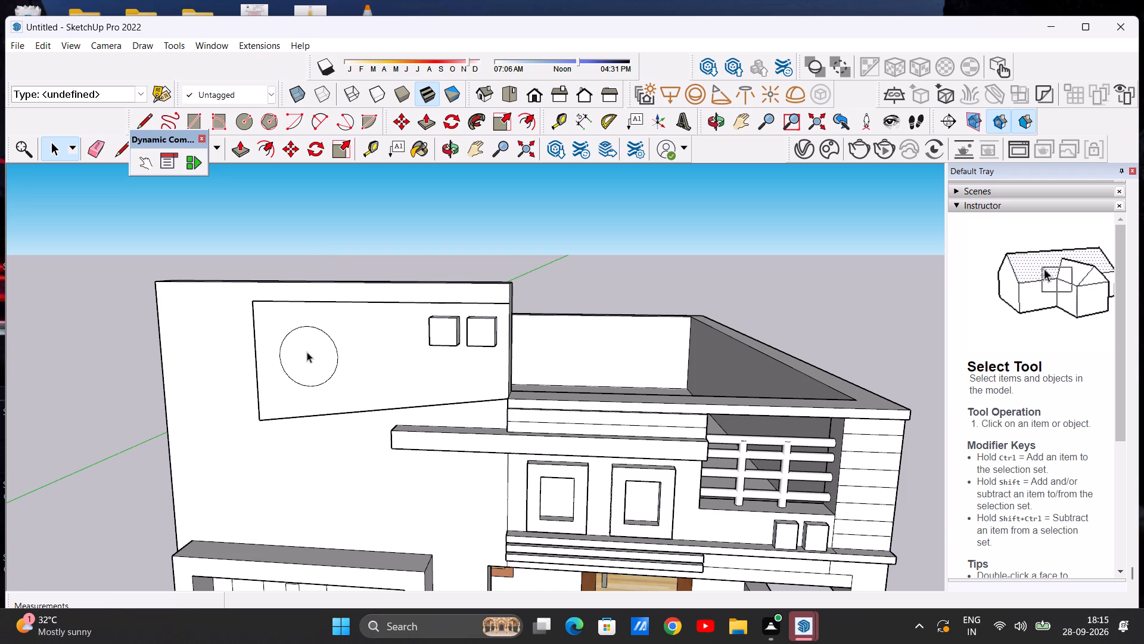
scroll(338, 271, "up", 2)
left_click(344, 260)
scroll(337, 382, "up", 4)
left_click(336, 399)
scroll(340, 368, "down", 10)
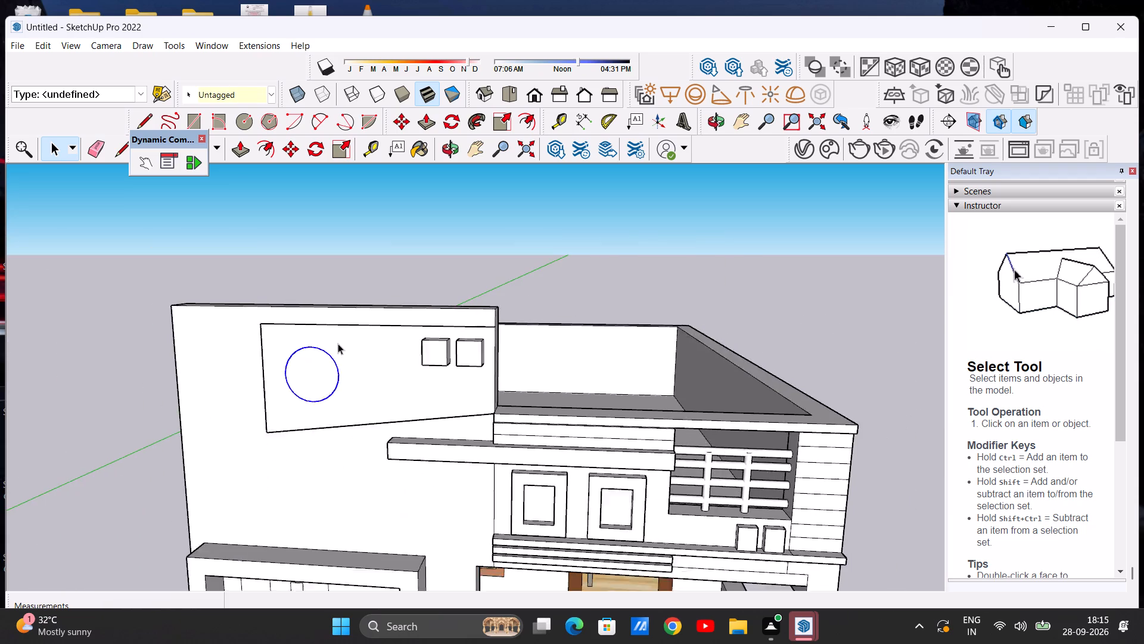
scroll(338, 343, "down", 1)
scroll(1035, 364, "up", 1)
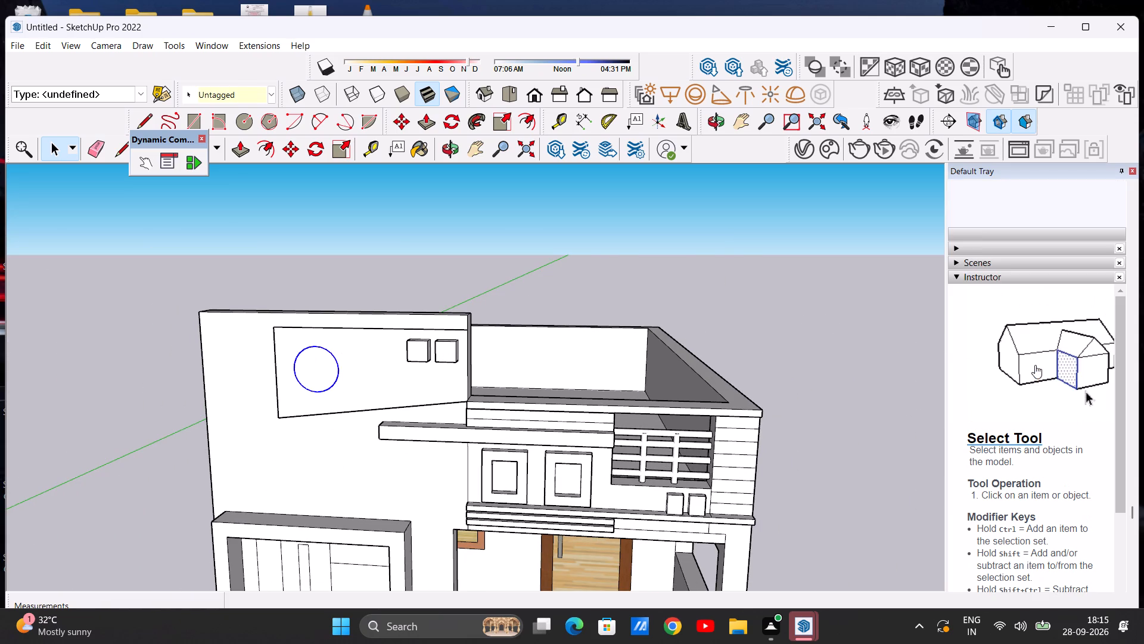
scroll(1033, 370, "up", 1)
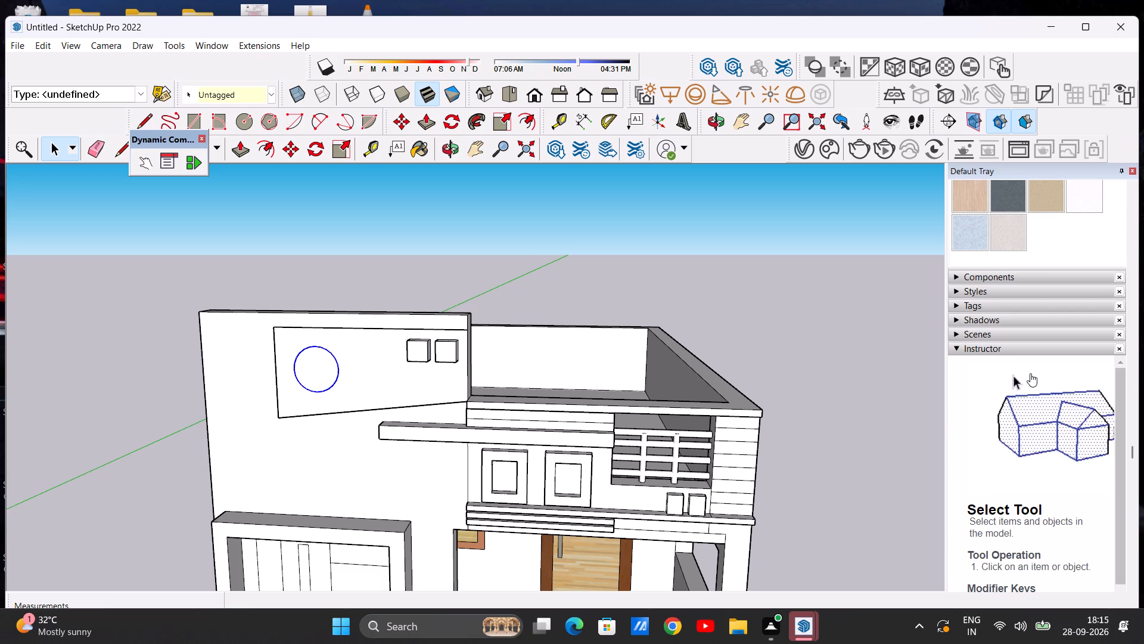
scroll(1030, 373, "up", 4)
left_click(1052, 247)
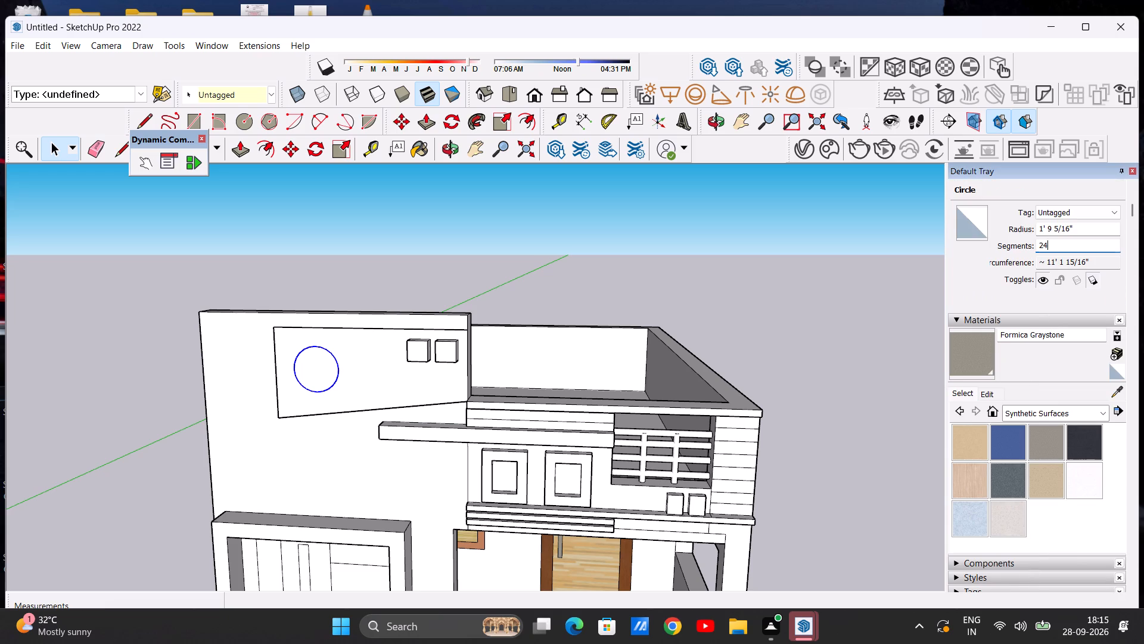
key("BackSpace")
key("BackSpace")
key("BackSpace")
key("BackSpace")
key("BackSpace")
key("BackSpace")
key("BackSpace")
key("BackSpace")
key("BackSpace")
type("60")
key("Return")
key("space")
scroll(1040, 275, "down", 3)
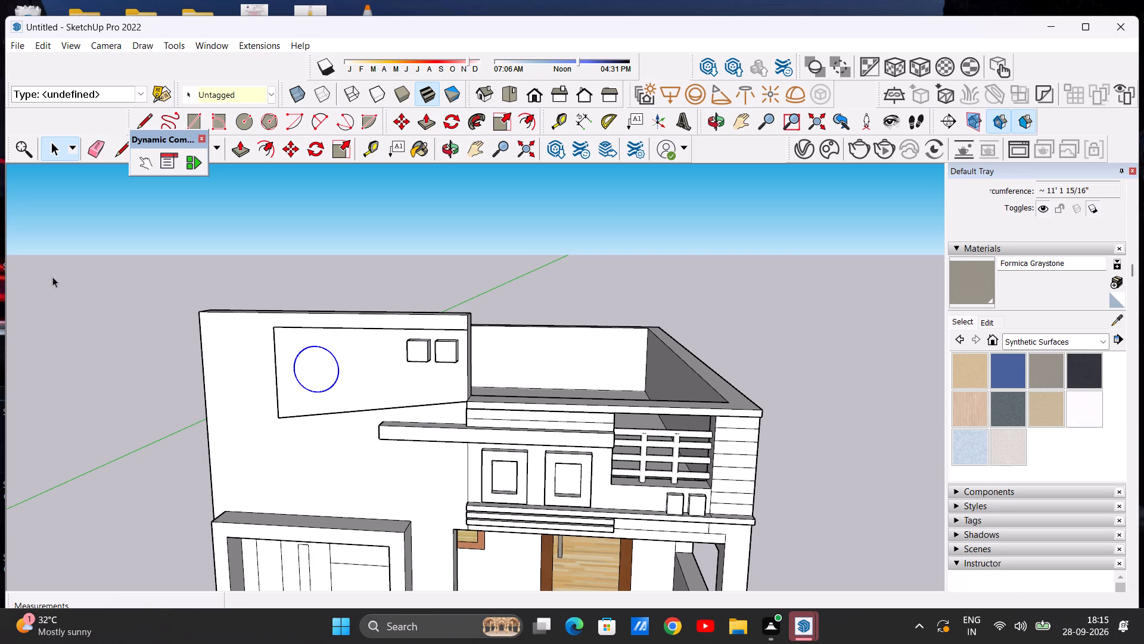
scroll(313, 402, "up", 7)
left_click(44, 450)
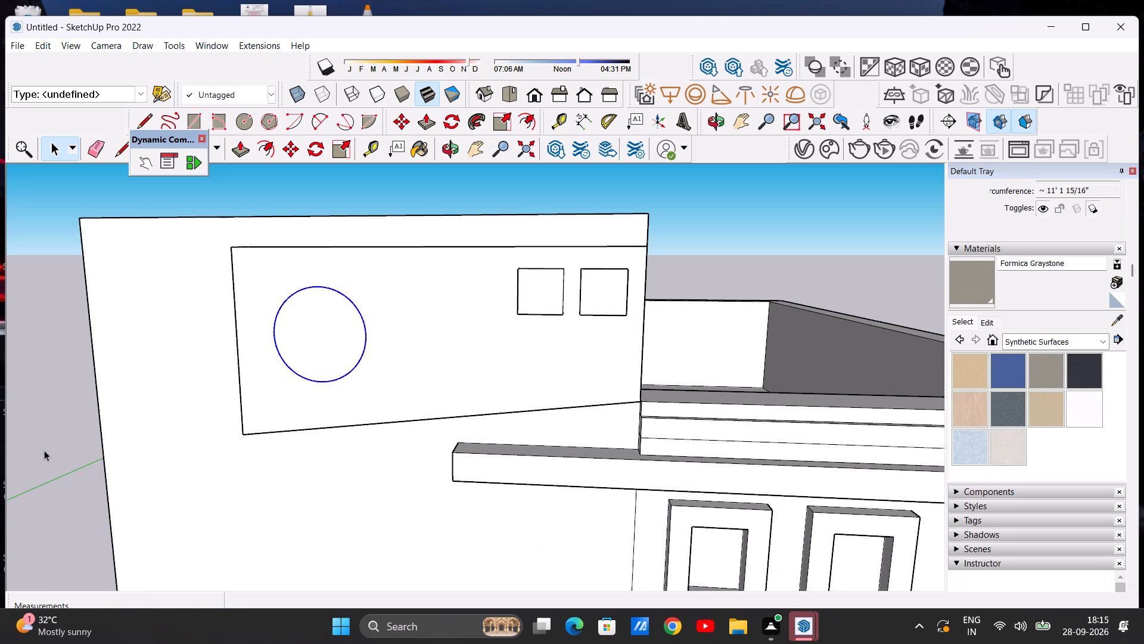
Offset the panel circle inward by about 7" to form a ring.
left_click(262, 144)
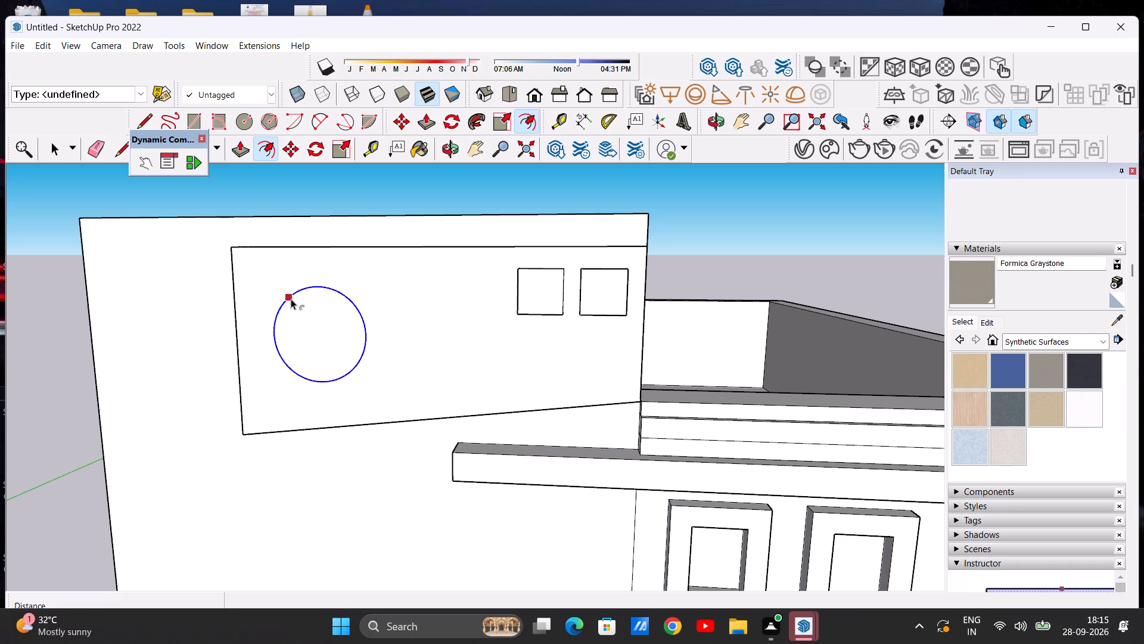
left_click(307, 299)
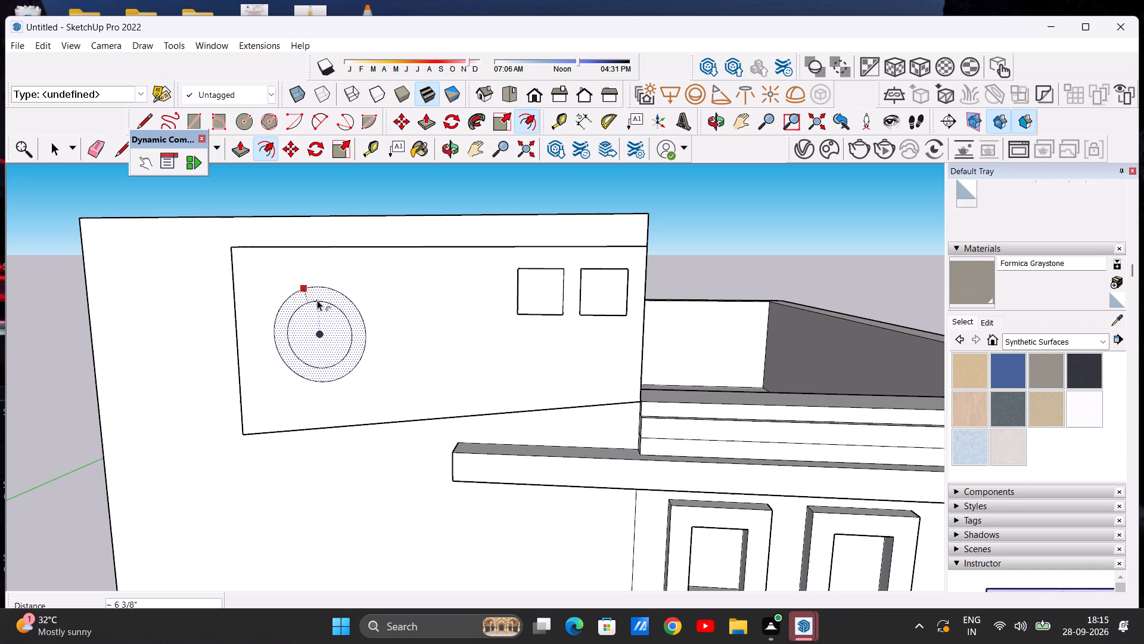
left_click(322, 303)
key("space")
Examine the ring, square blocks and sloped panel on the tall wall from several distances and angles.
scroll(405, 293, "down", 5)
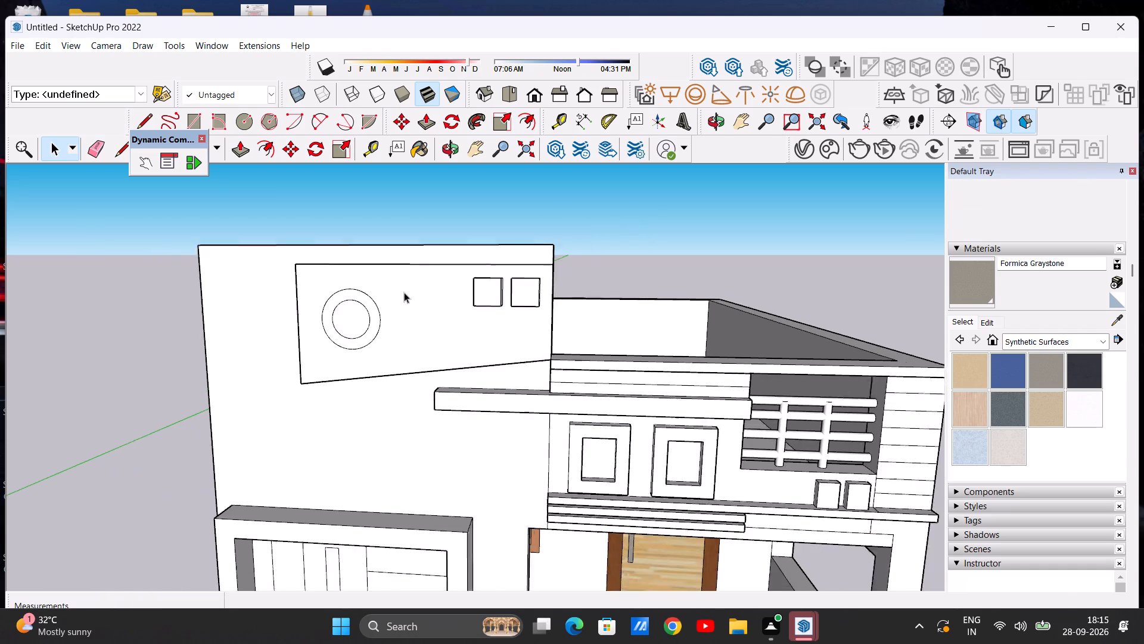
scroll(404, 292, "down", 6)
scroll(404, 280, "up", 6)
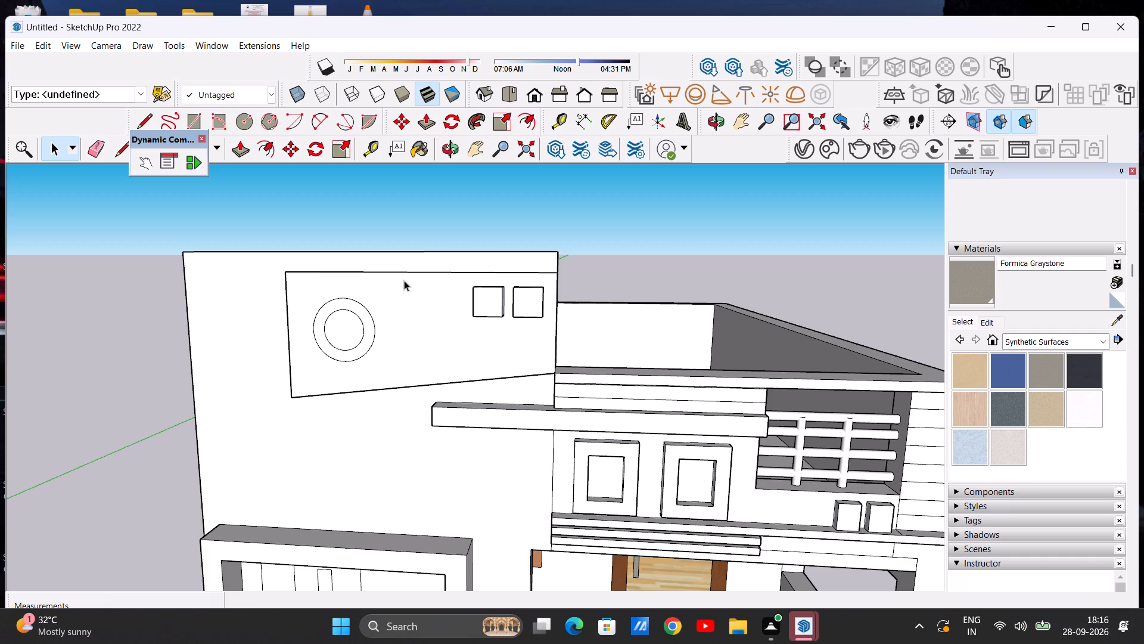
scroll(404, 280, "down", 3)
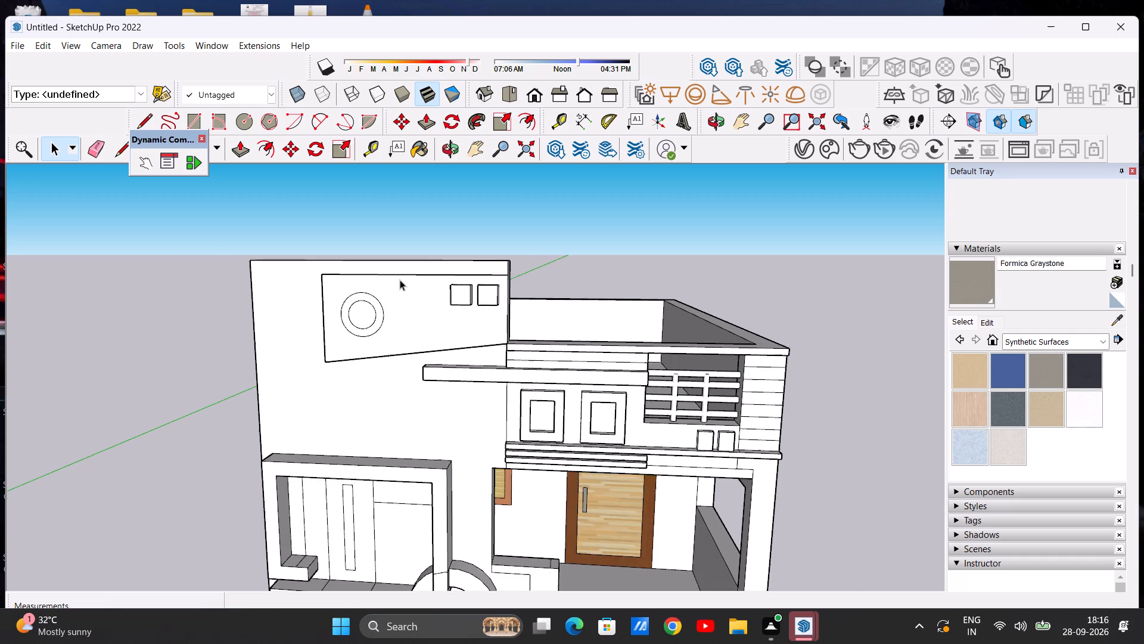
scroll(400, 280, "down", 1)
scroll(375, 292, "up", 4)
scroll(374, 293, "down", 3)
middle_click_drag(271, 363, 383, 356)
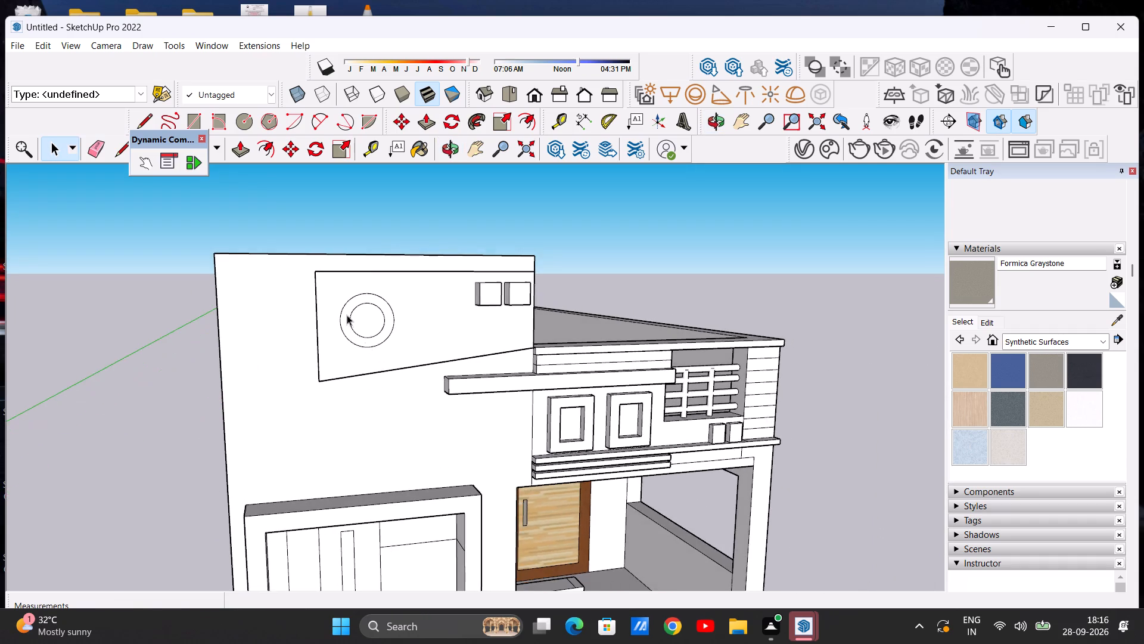
scroll(347, 315, "up", 5)
scroll(347, 315, "down", 5)
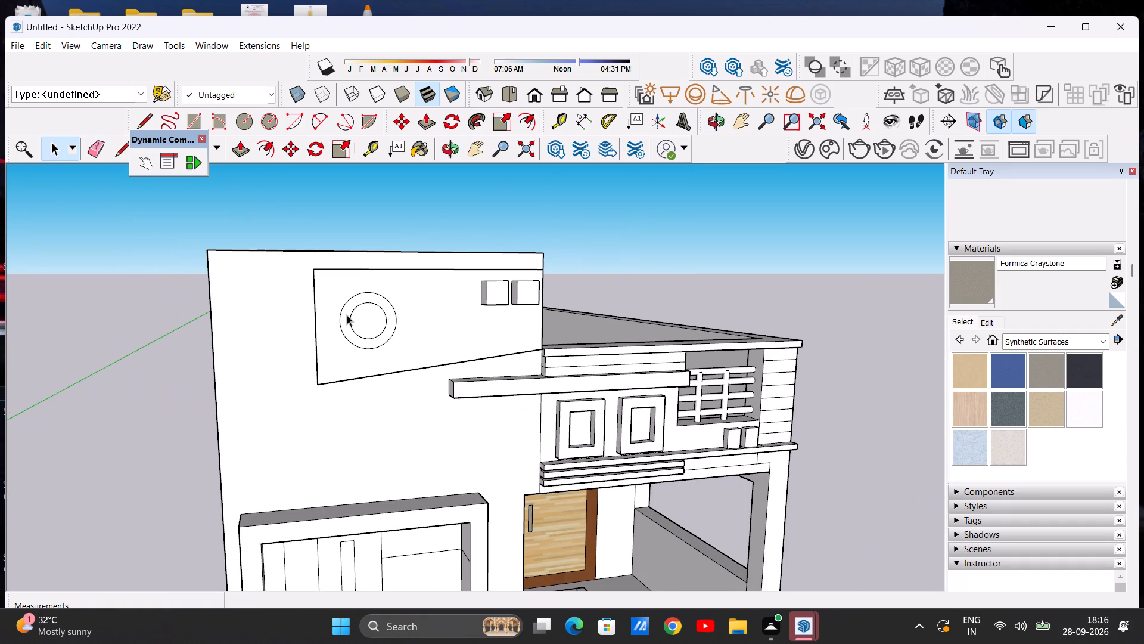
middle_click_drag(363, 302, 268, 301)
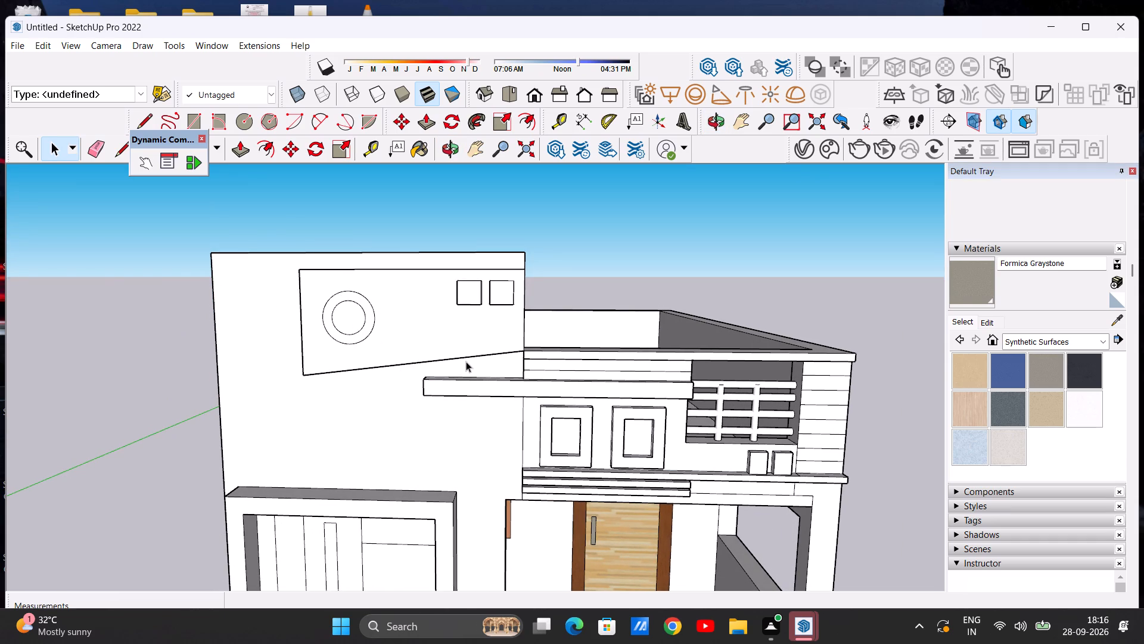
Draw a vertical line about 8' long from the sloped panel's lower outer corner down to the top of the projecting frame below.
left_click(149, 116)
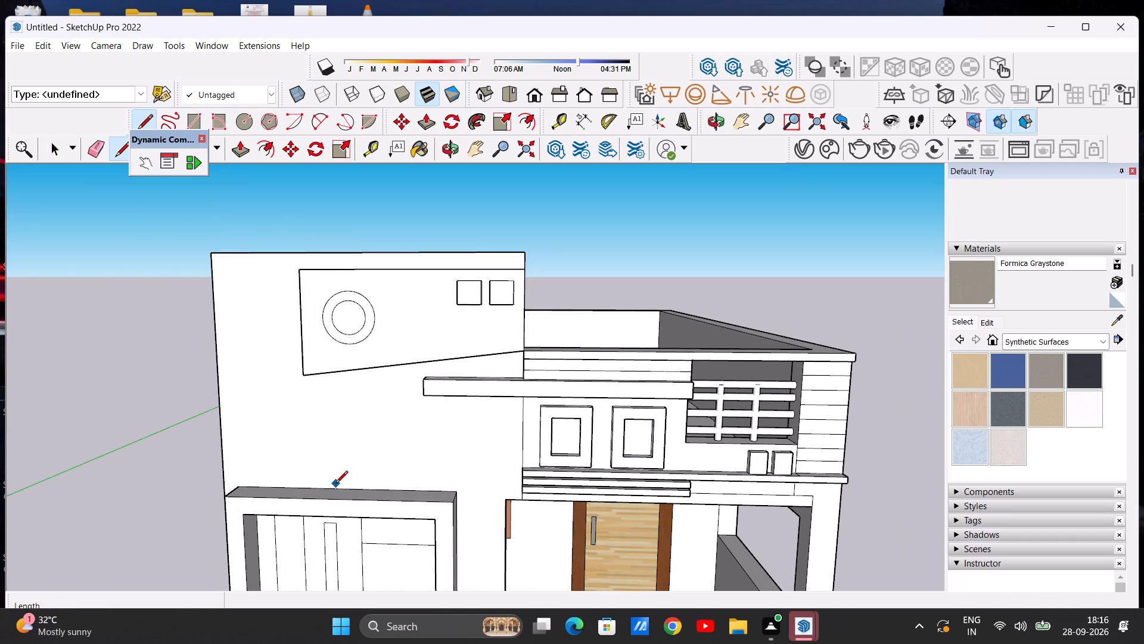
middle_click_drag(335, 484, 373, 519)
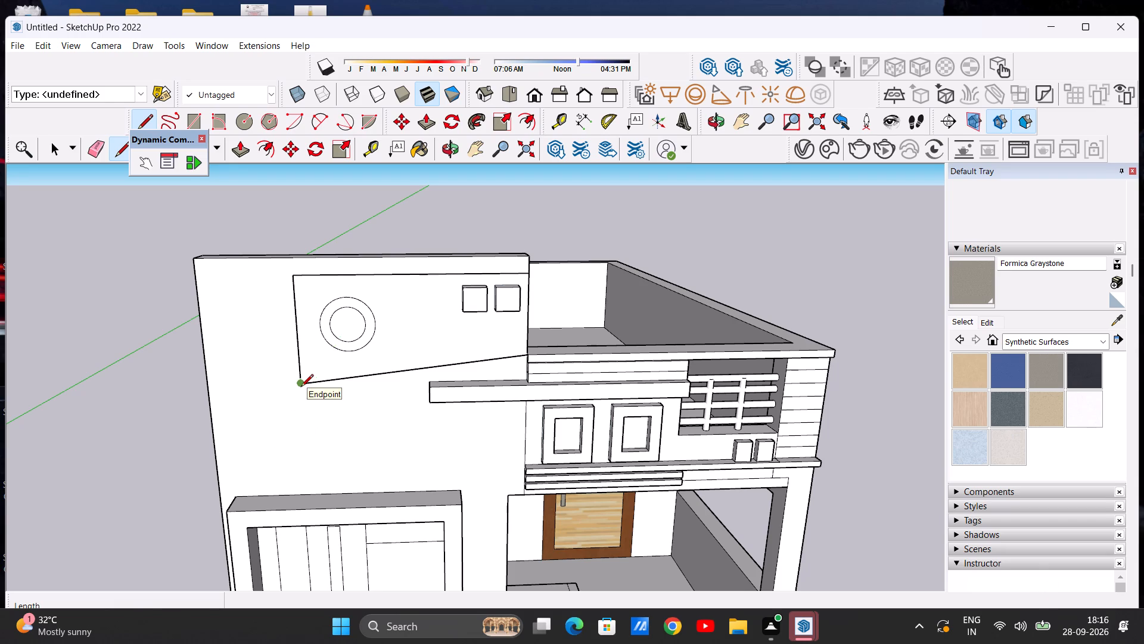
left_click(301, 388)
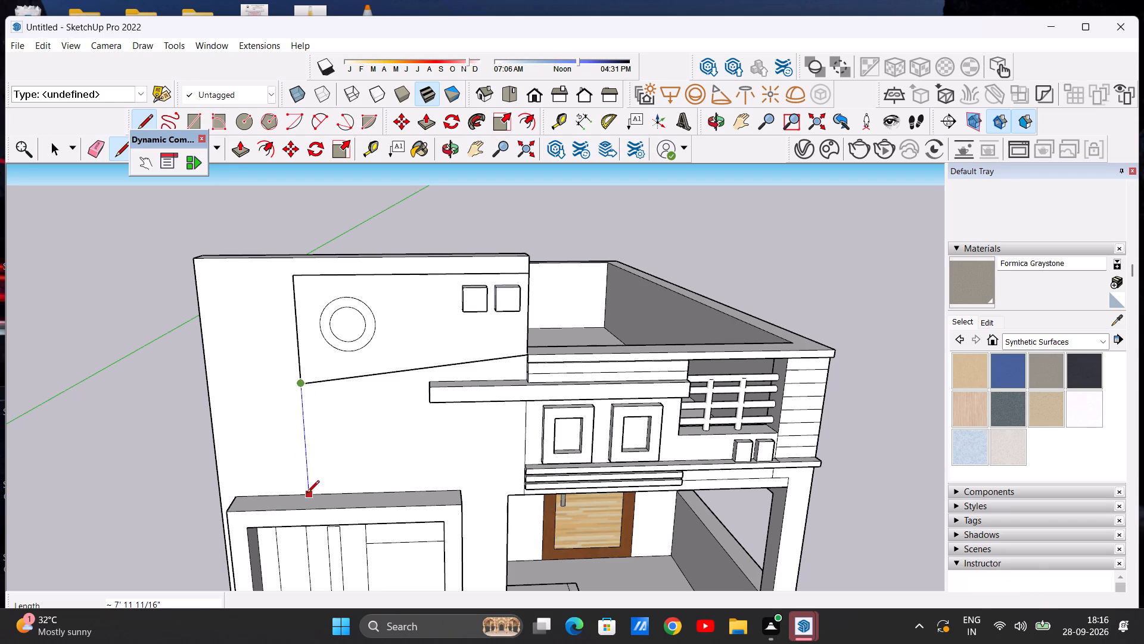
left_click(307, 494)
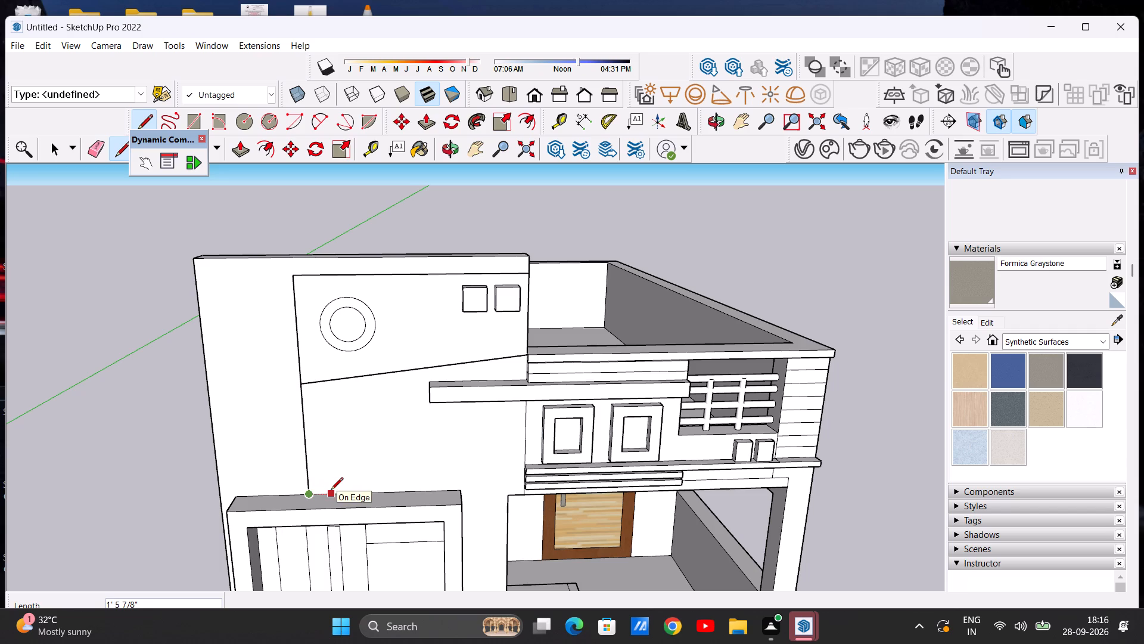
Draw a parallel vertical line about 6' 8" tall above the projecting frame, about 1' 6" inward from the first line.
left_click(331, 491)
left_click(324, 402)
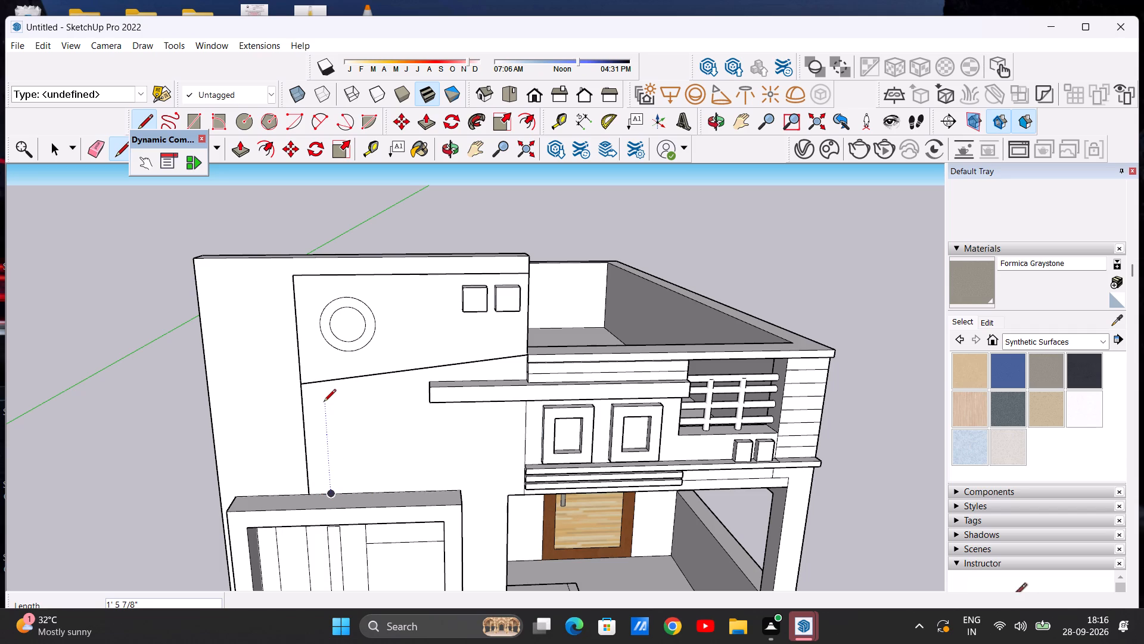
left_click(338, 487)
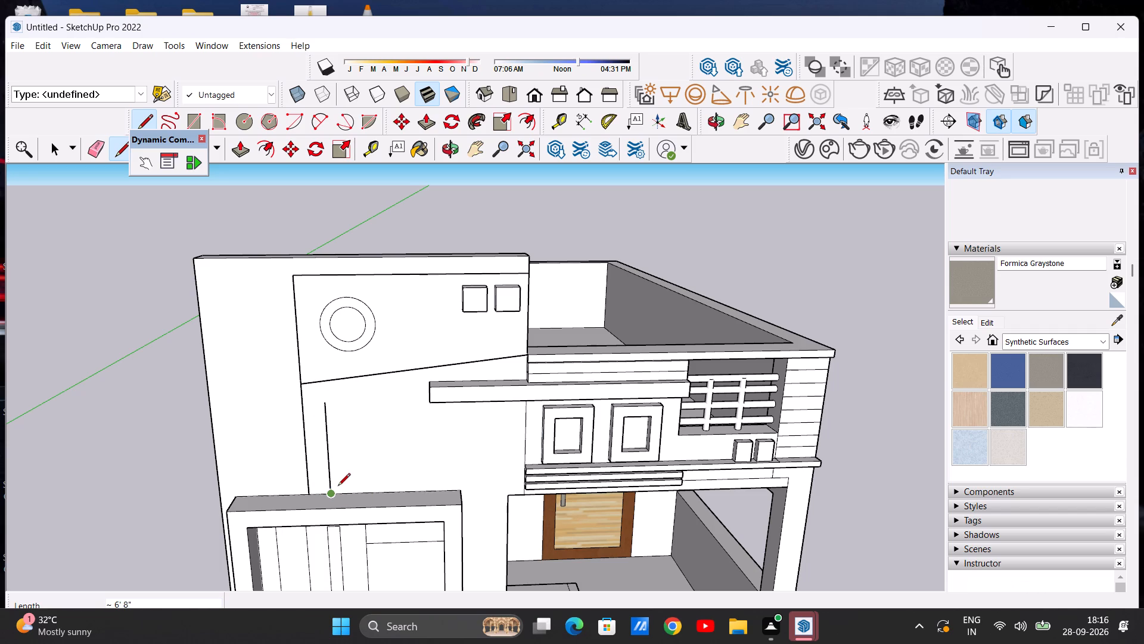
middle_click_drag(324, 395, 368, 315)
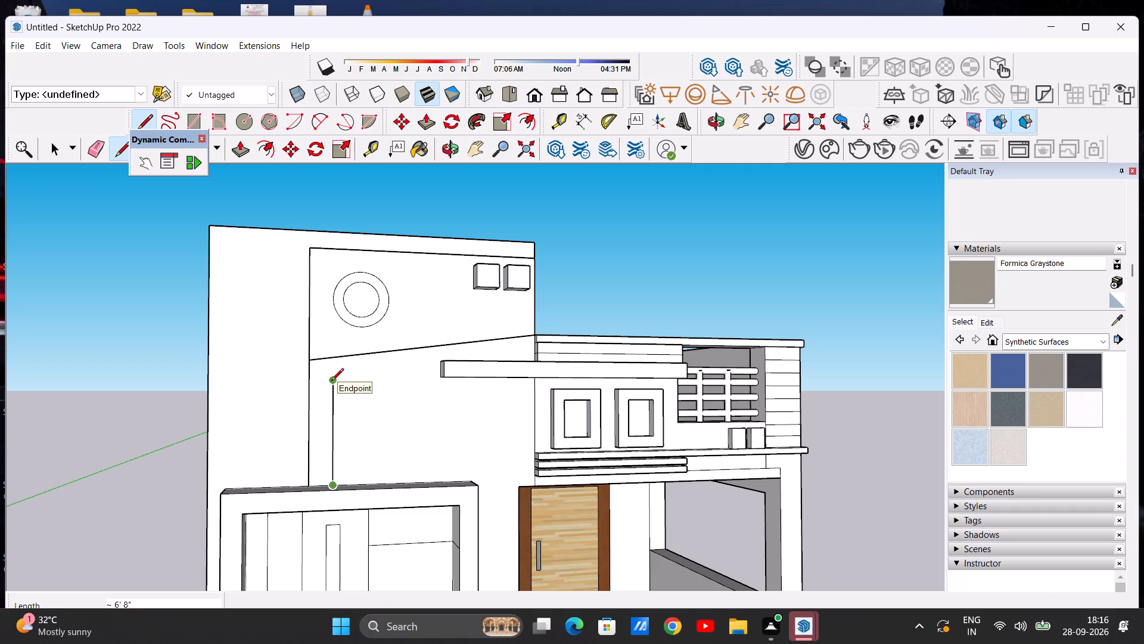
key("space")
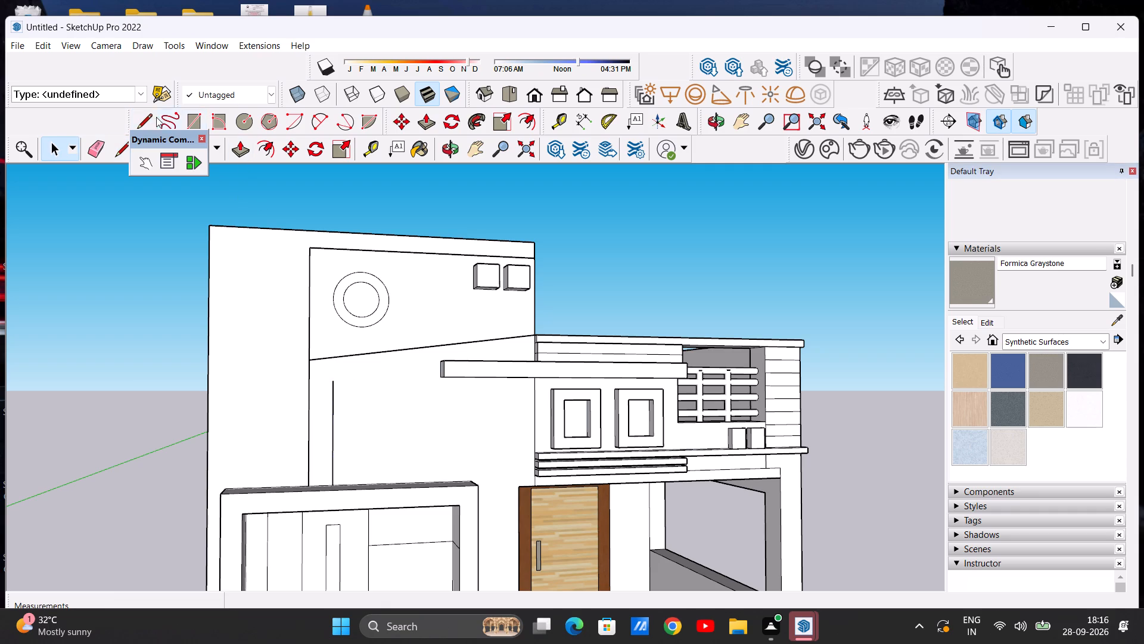
Draw a sloped line about 13' 9" long from the shorter vertical line's top to the wall's corner edge, just below the panel.
left_click(145, 119)
left_click(332, 384)
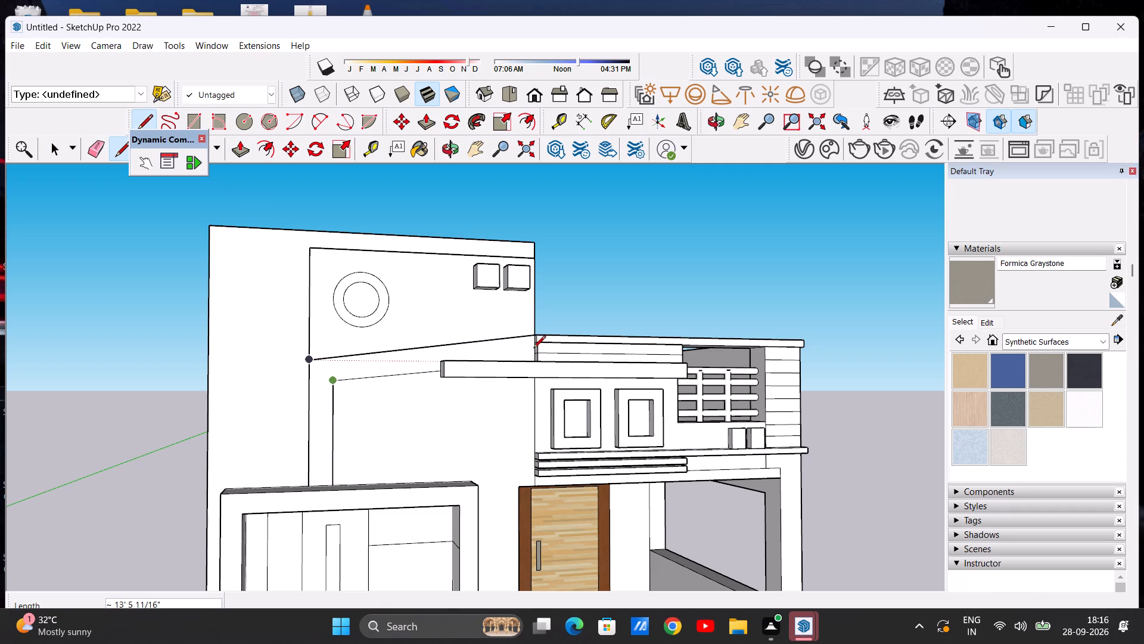
scroll(530, 357, "up", 6)
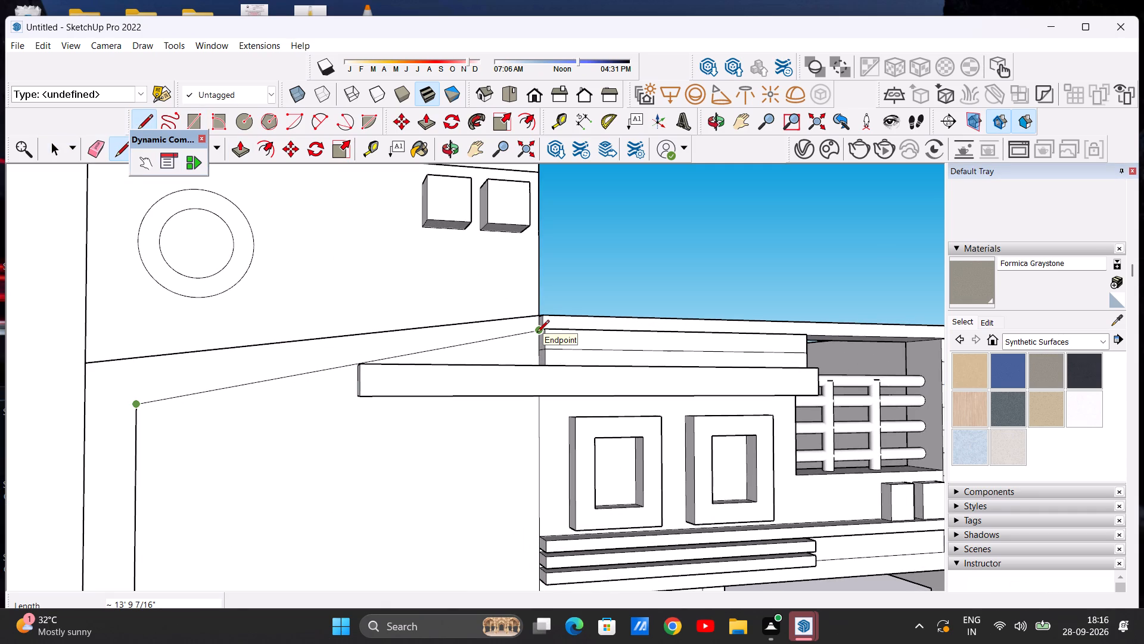
left_click(537, 333)
key("space")
scroll(210, 359, "down", 7)
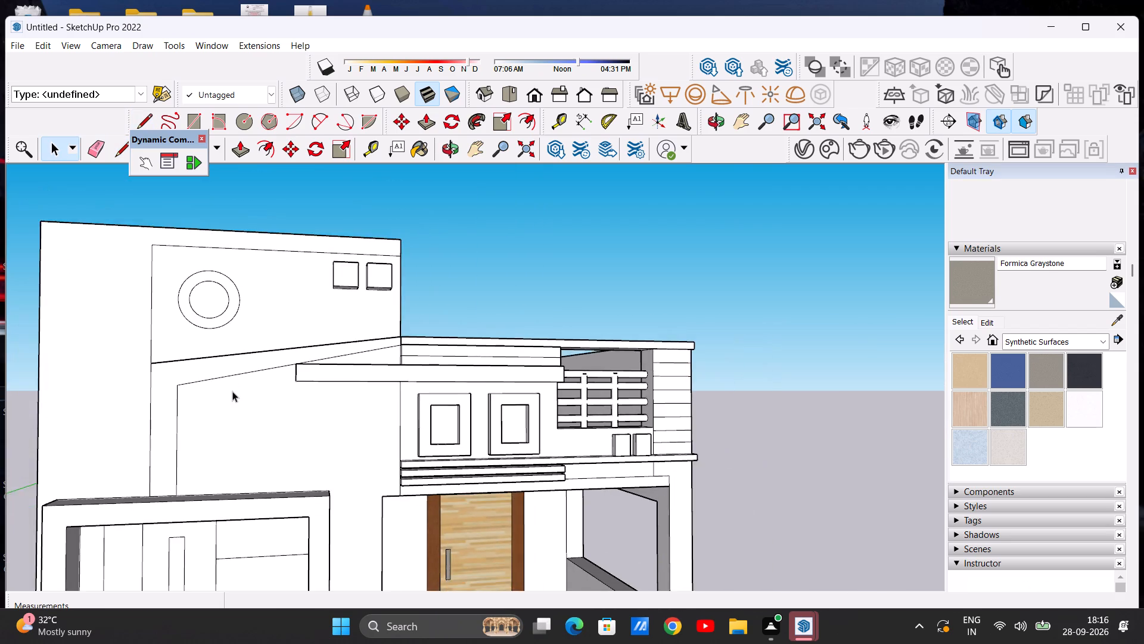
Examine the outlined band, sloped panel and ring on the tall wall from several distances and angles.
middle_click_drag(232, 392, 247, 482)
middle_click_drag(186, 412, 165, 382)
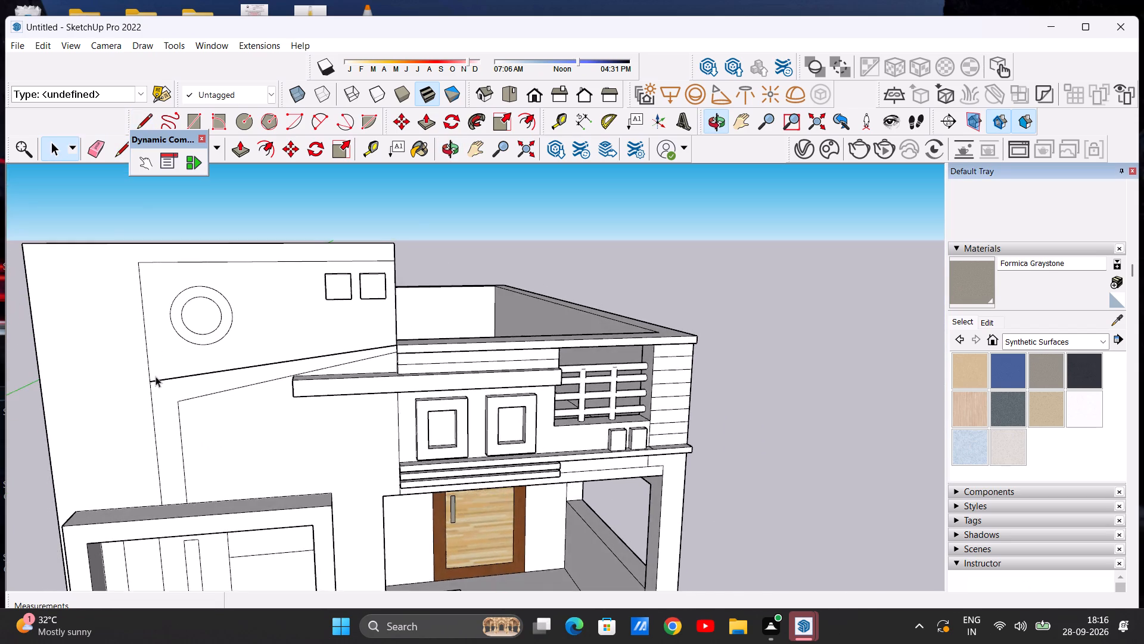
scroll(154, 388, "up", 7)
middle_click_drag(175, 401, 156, 338)
scroll(167, 352, "up", 6)
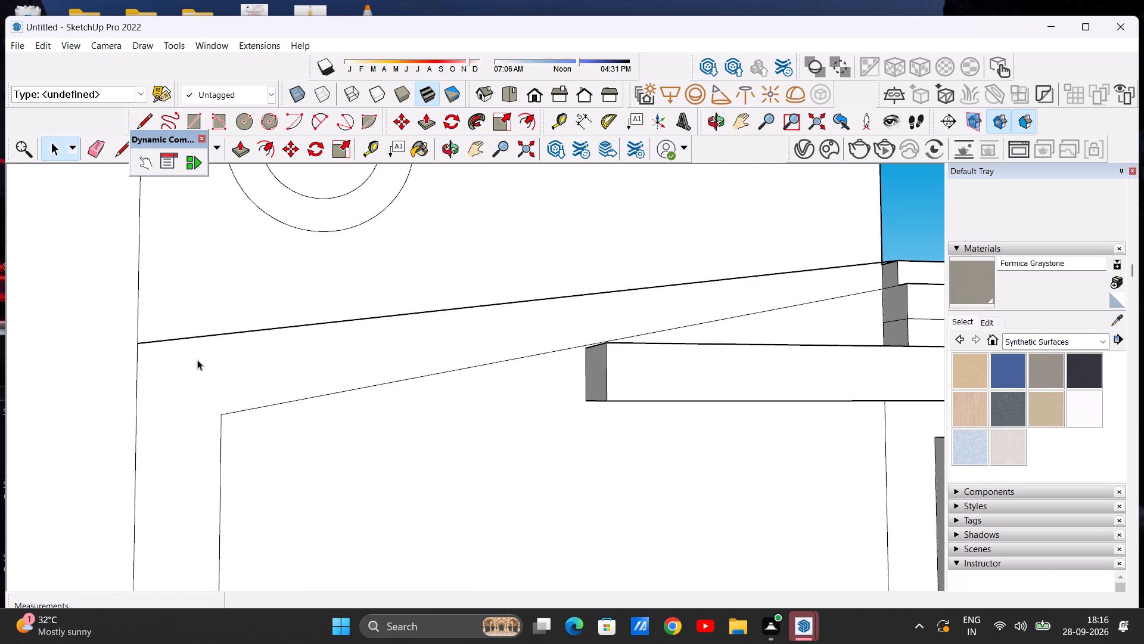
scroll(223, 361, "down", 7)
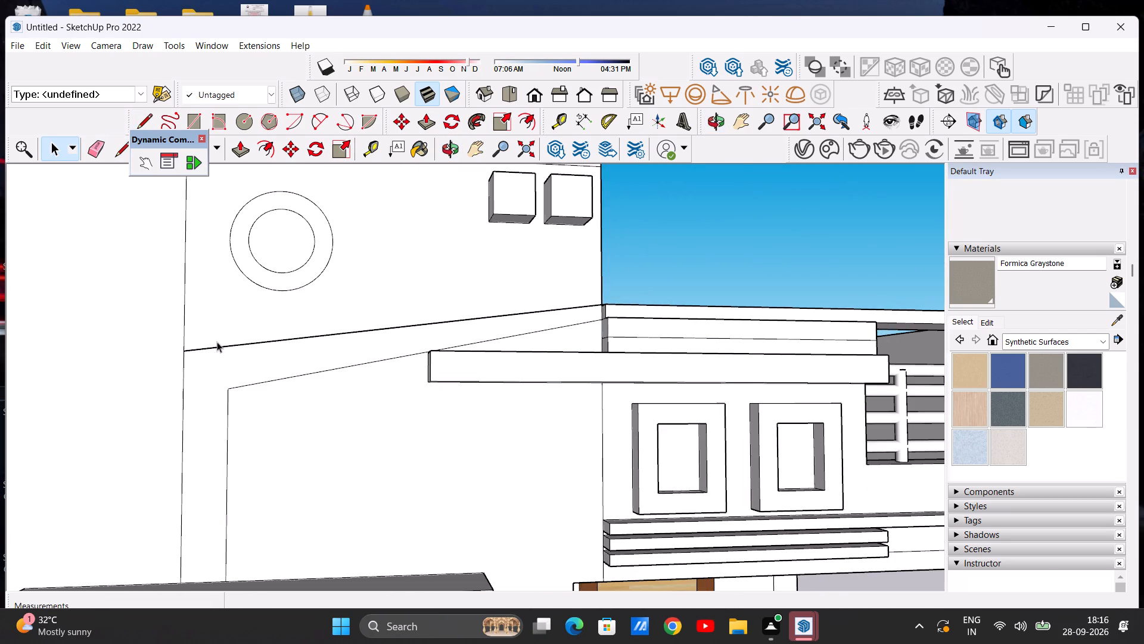
scroll(199, 389, "up", 4)
middle_click_drag(240, 364, 201, 333)
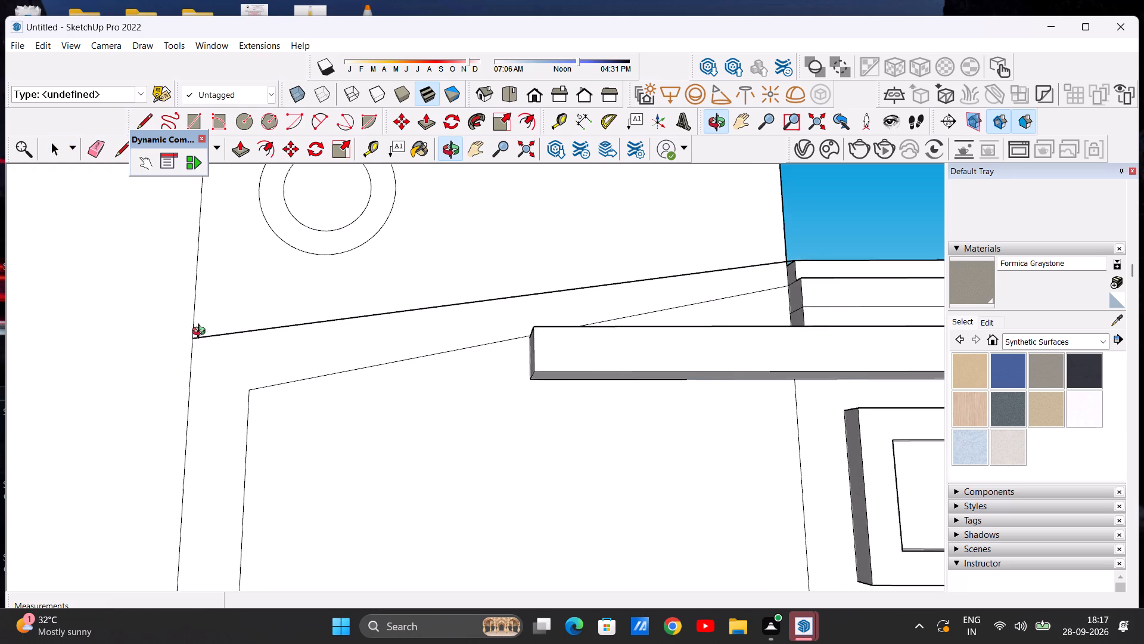
middle_click_drag(201, 333, 278, 367)
scroll(279, 367, "down", 11)
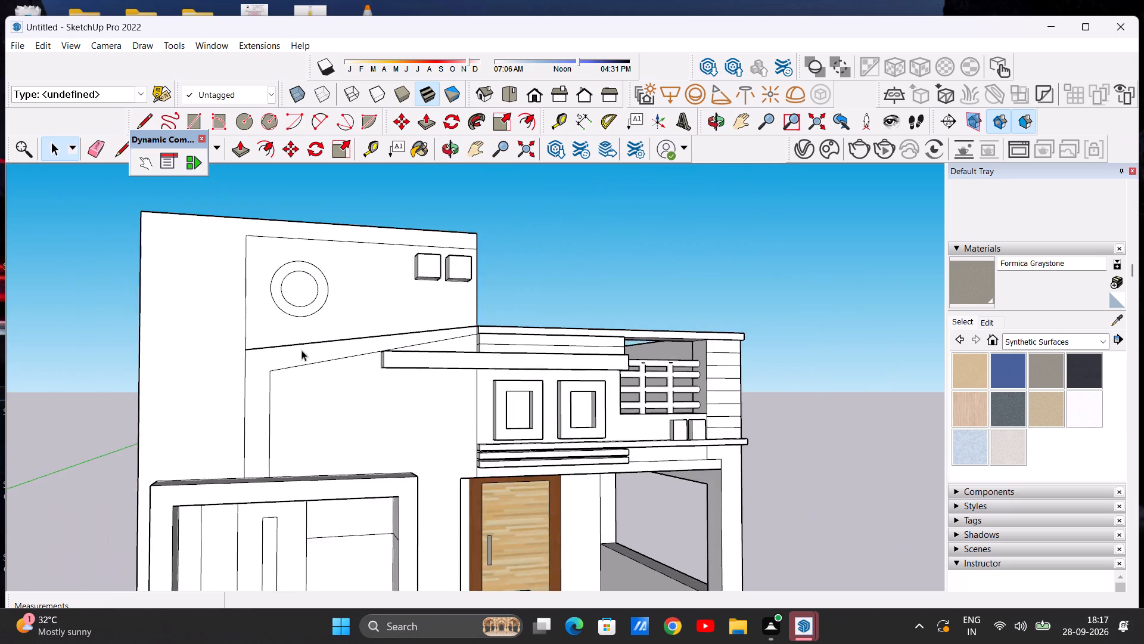
scroll(301, 350, "down", 2)
middle_click_drag(281, 369, 254, 420)
scroll(257, 397, "up", 6)
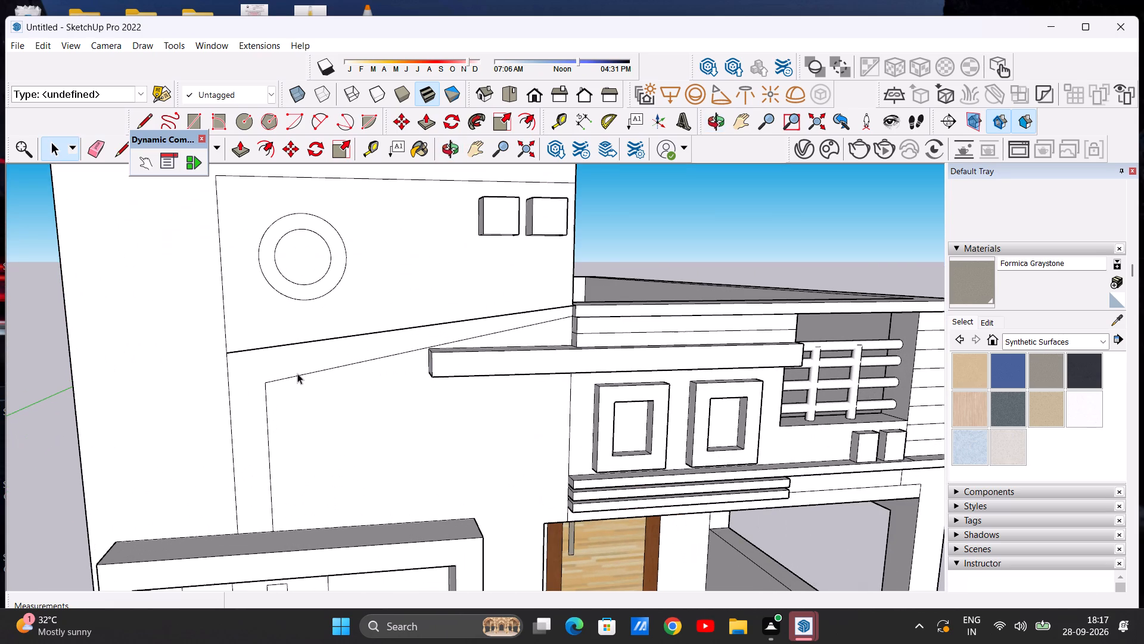
scroll(295, 361, "down", 6)
middle_click_drag(297, 314, 365, 348)
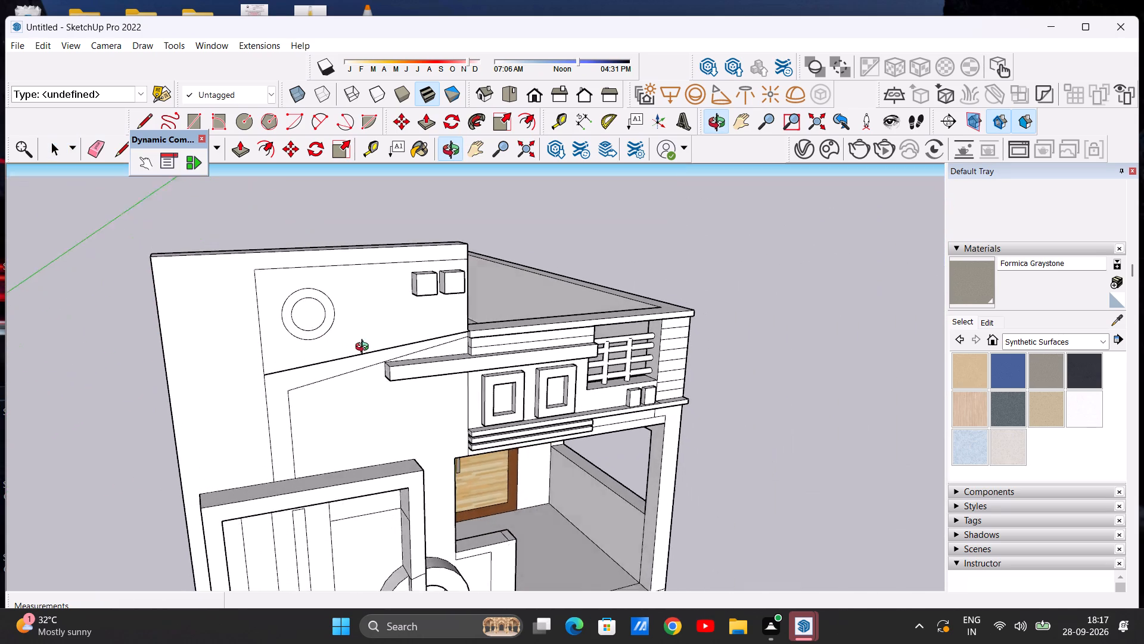
middle_click_drag(365, 348, 393, 349)
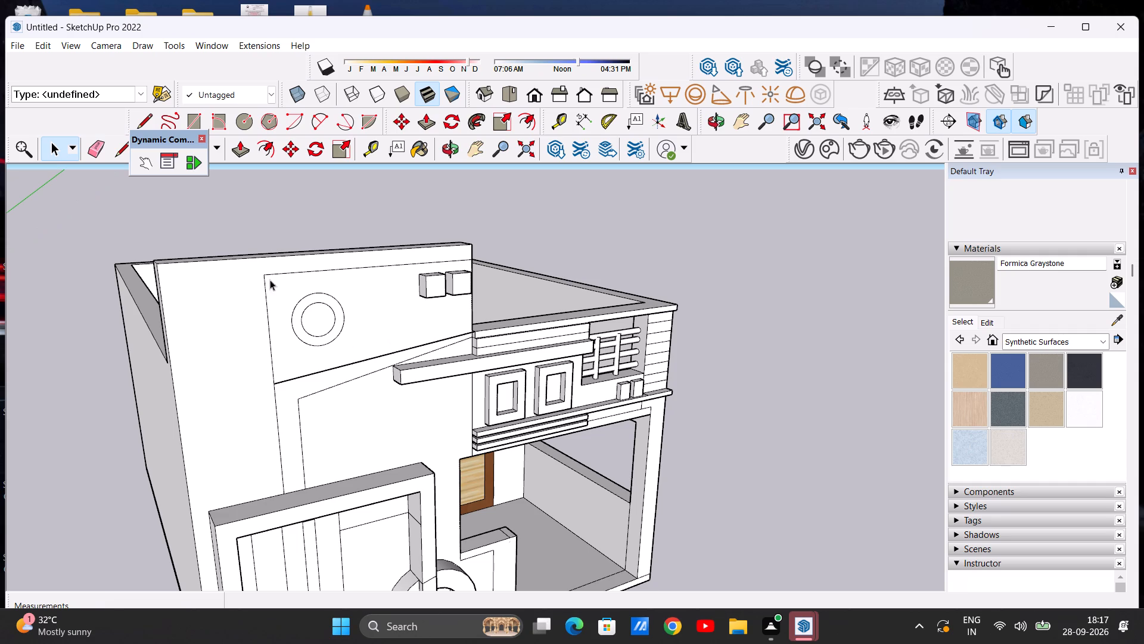
Extrude the circular ring on the tall wall outward by about 11 7/8" with Push/Pull.
scroll(288, 304, "up", 5)
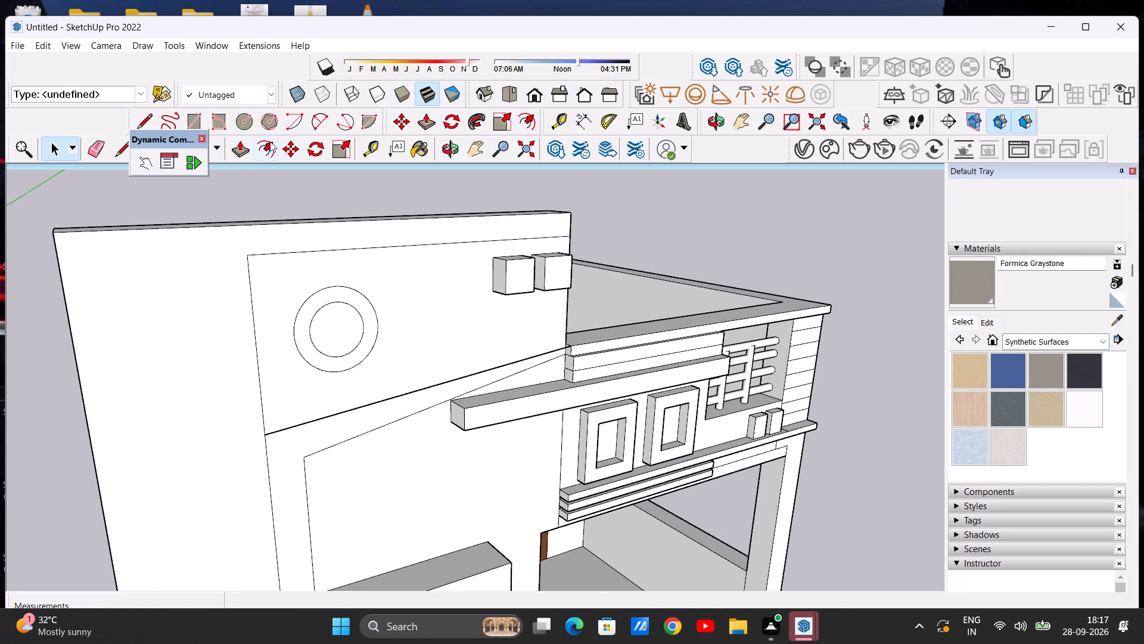
left_click(241, 151)
scroll(288, 315, "up", 3)
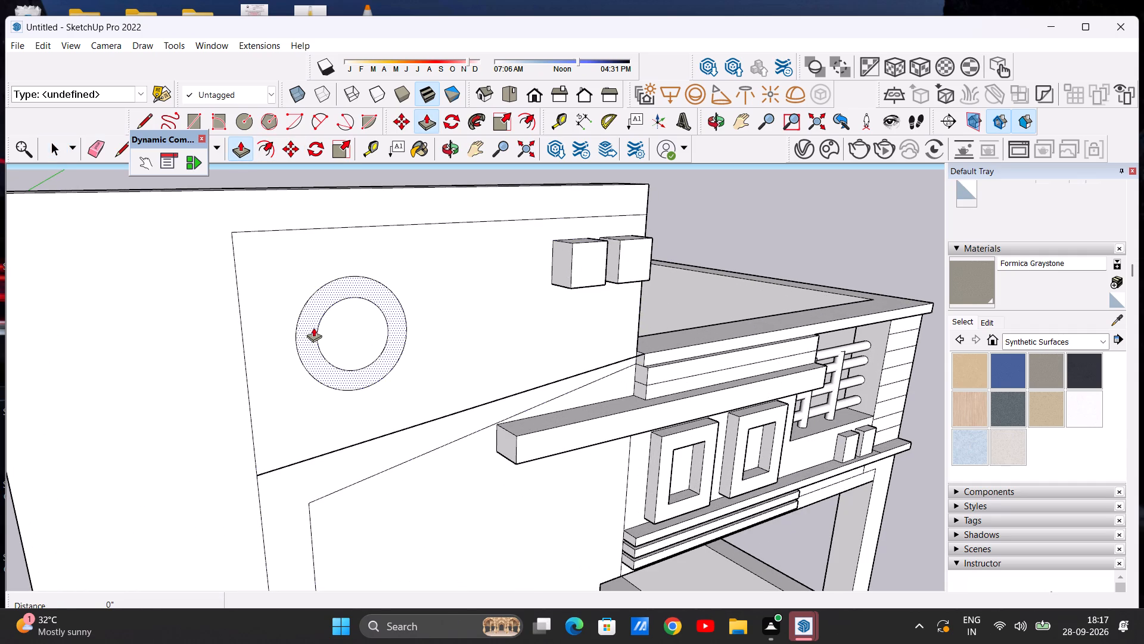
left_click(308, 327)
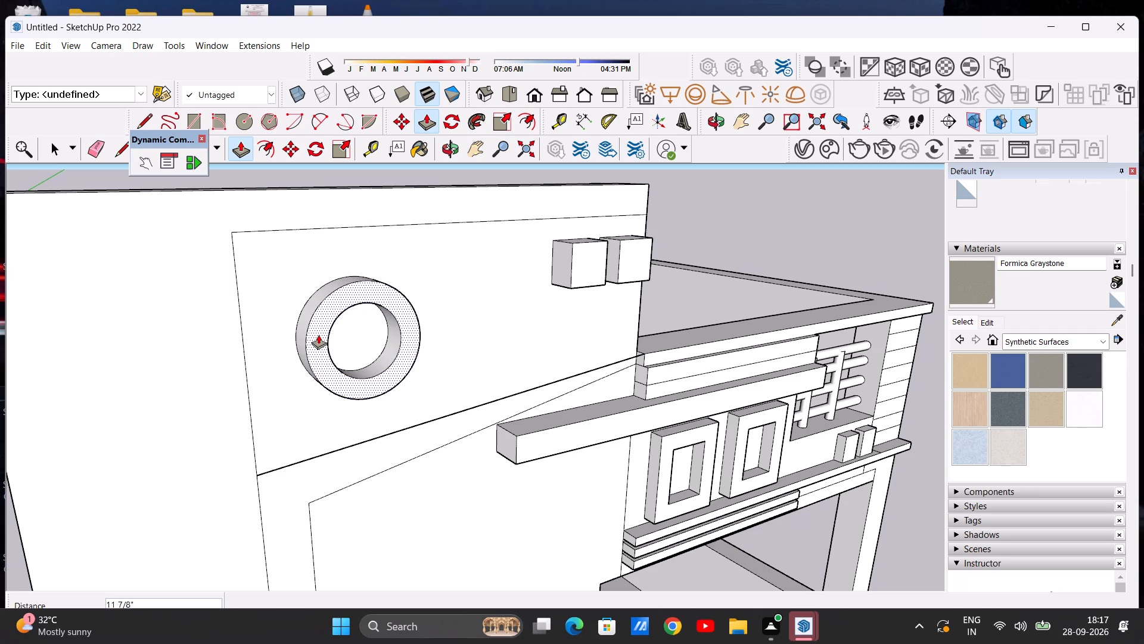
left_click(317, 330)
middle_click_drag(263, 357, 344, 357)
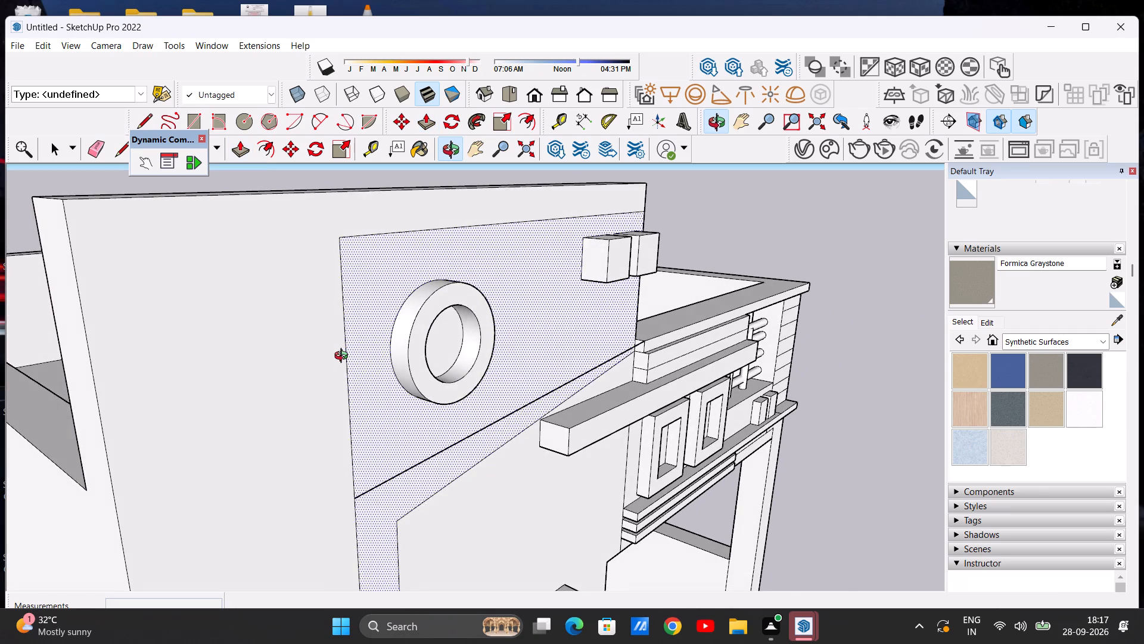
middle_click_drag(344, 357, 275, 355)
key("space")
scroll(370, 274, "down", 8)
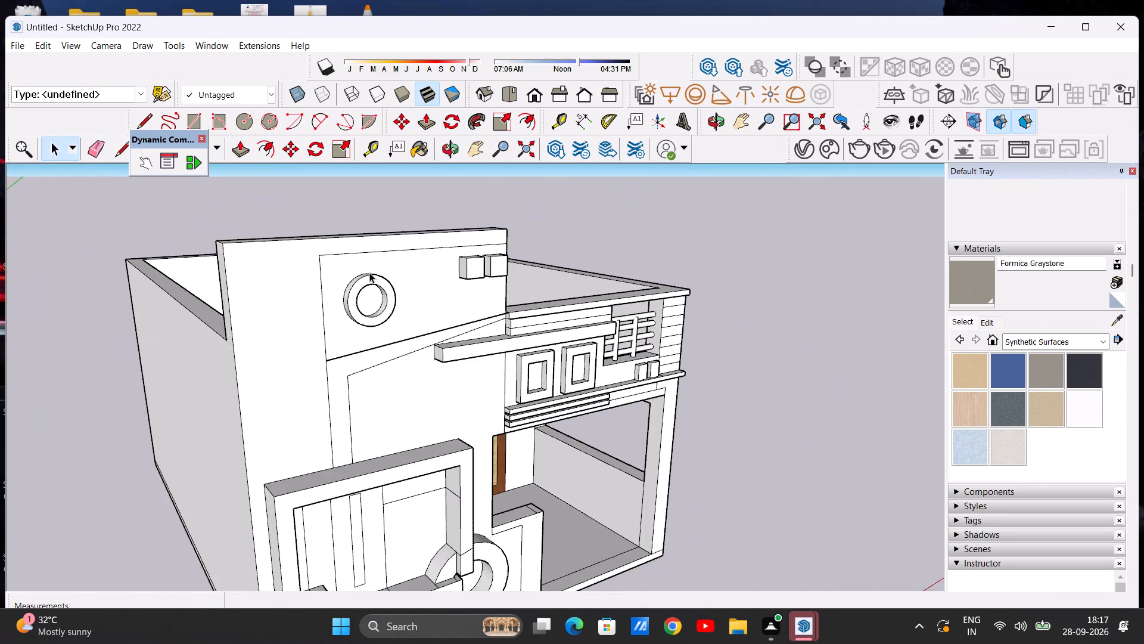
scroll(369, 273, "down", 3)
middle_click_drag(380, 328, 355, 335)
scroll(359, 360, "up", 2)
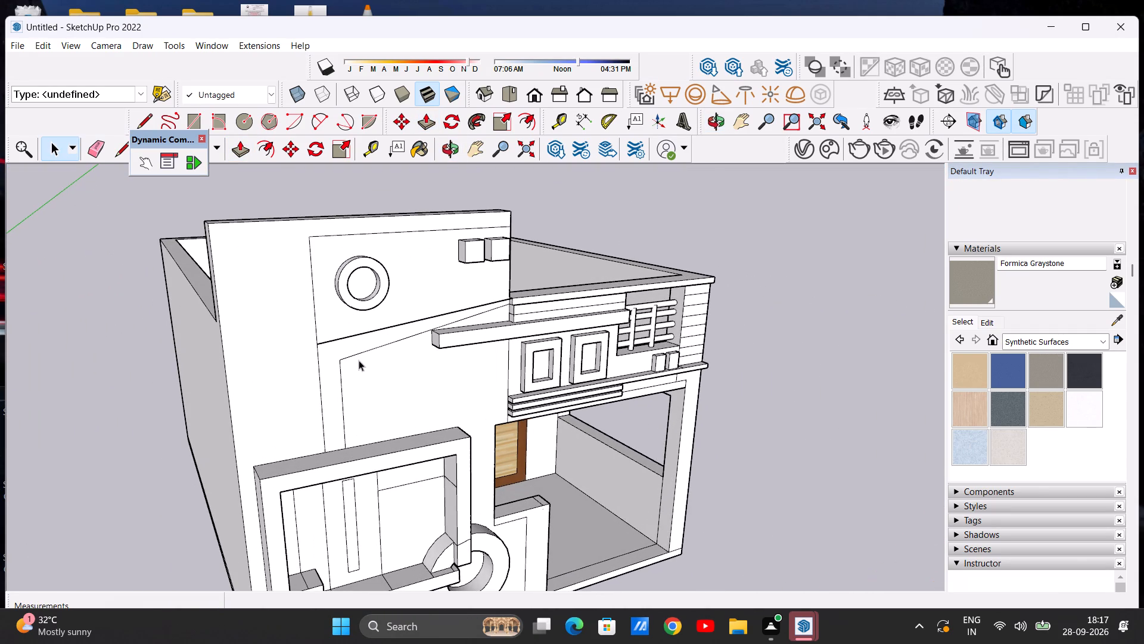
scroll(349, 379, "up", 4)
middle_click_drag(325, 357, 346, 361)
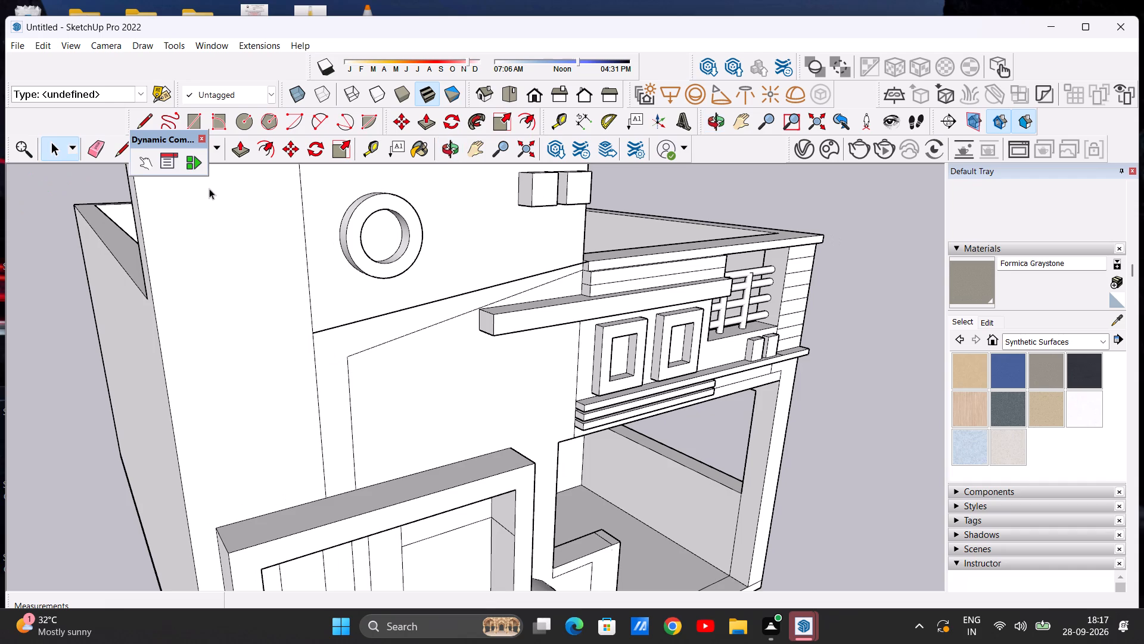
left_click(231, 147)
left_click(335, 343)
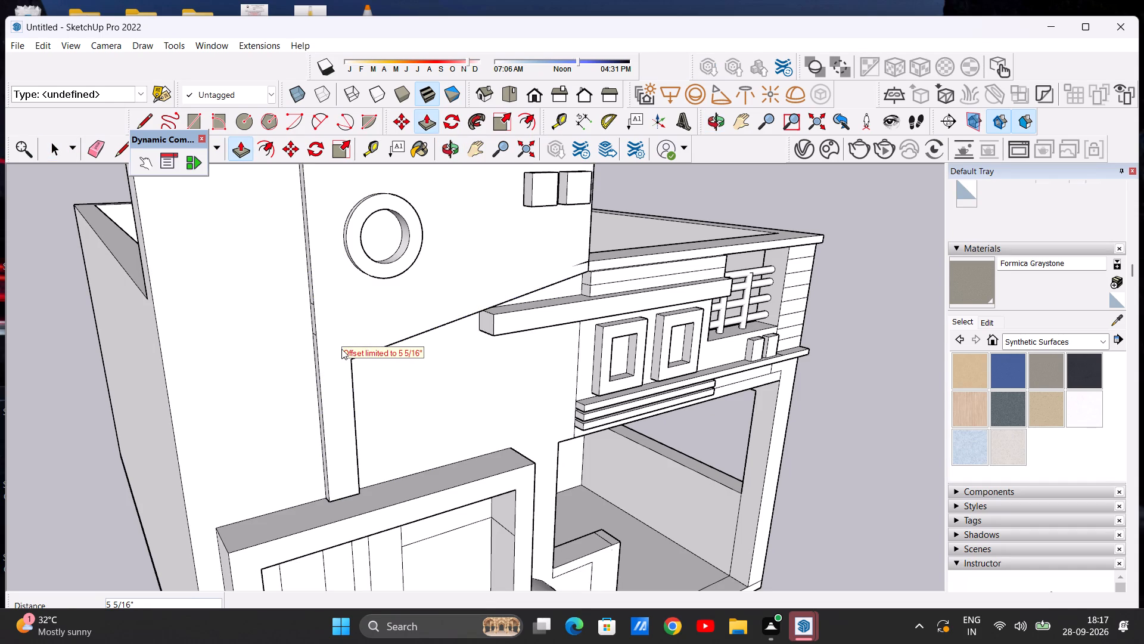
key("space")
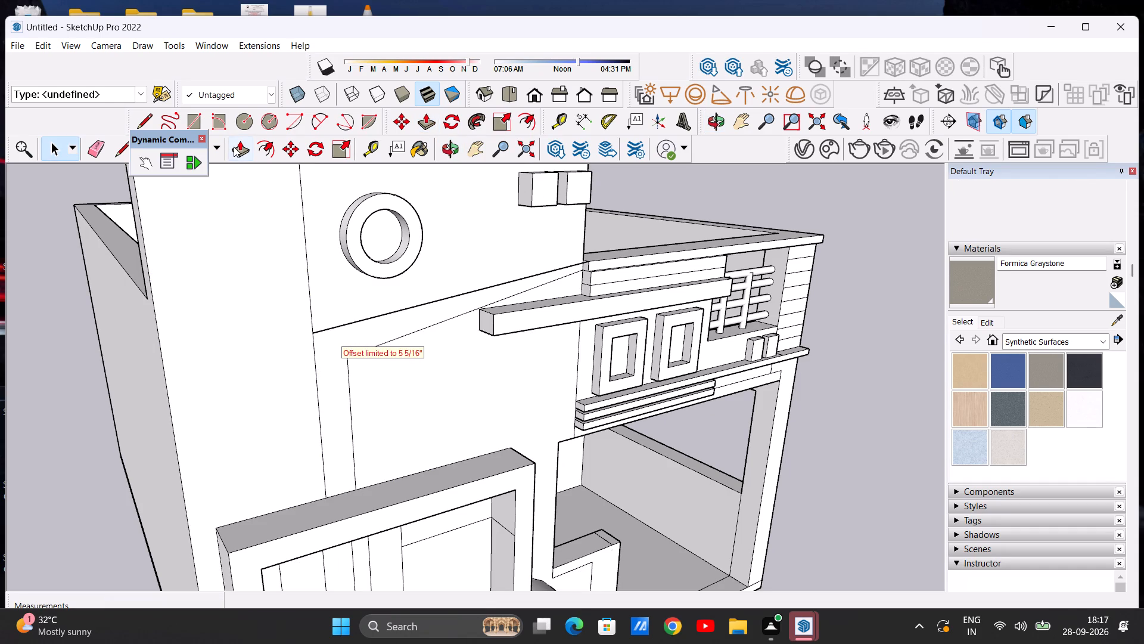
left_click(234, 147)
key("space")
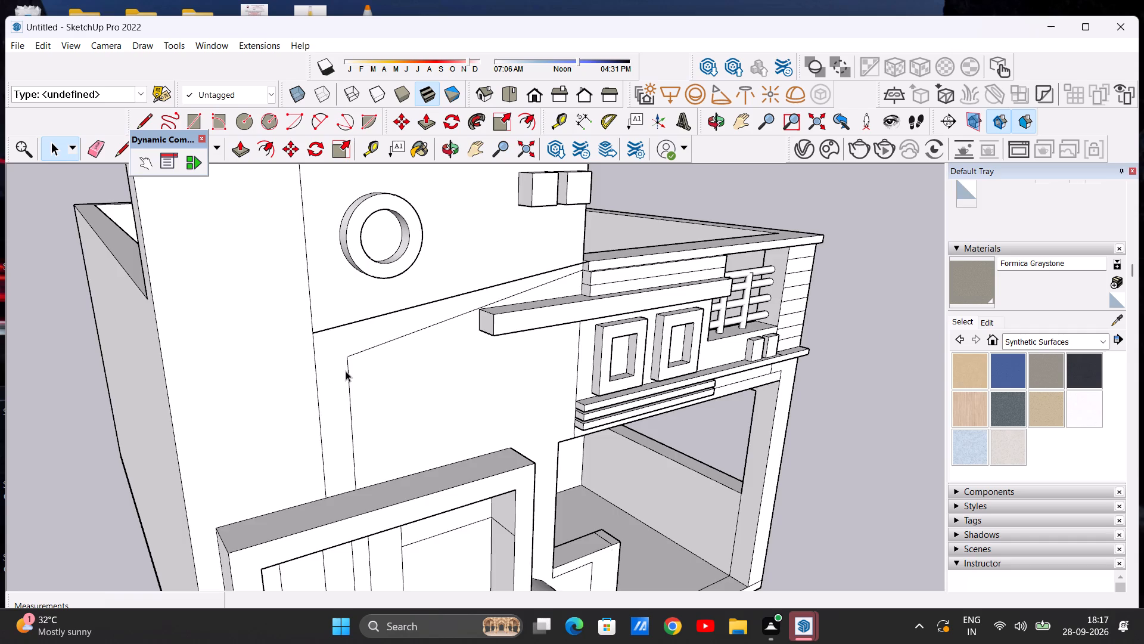
Draw a sloped line about 15' 2" long just below the panel's lower edge, from the band's outer vertical line to the wall's corner edge.
middle_click_drag(343, 369, 229, 306)
scroll(245, 286, "up", 4)
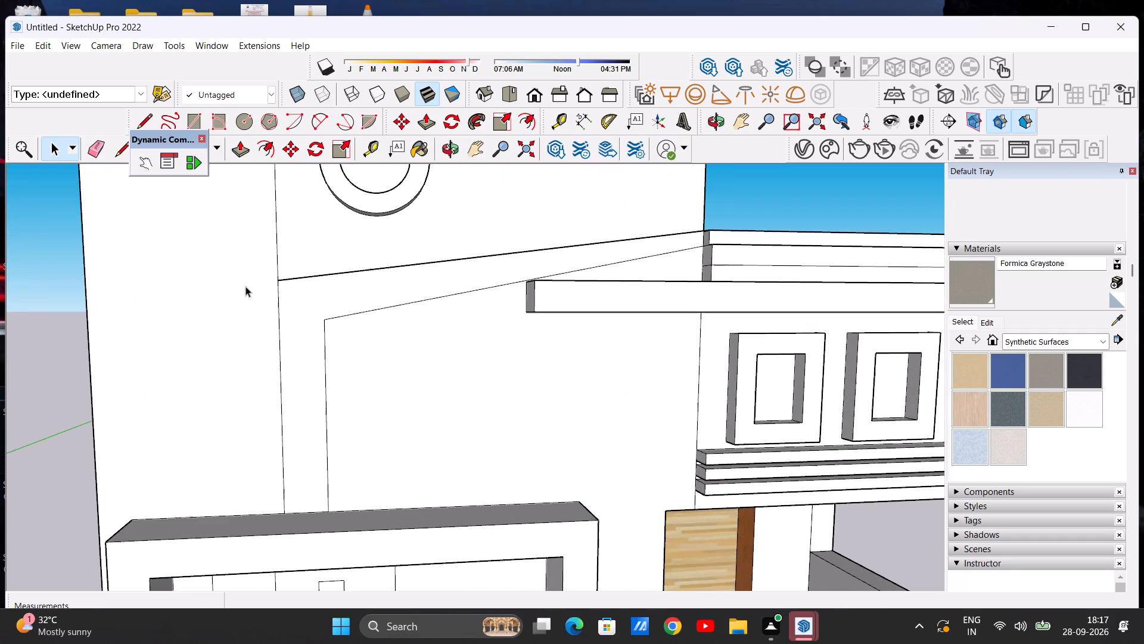
middle_click_drag(296, 309, 235, 270)
scroll(297, 290, "up", 2)
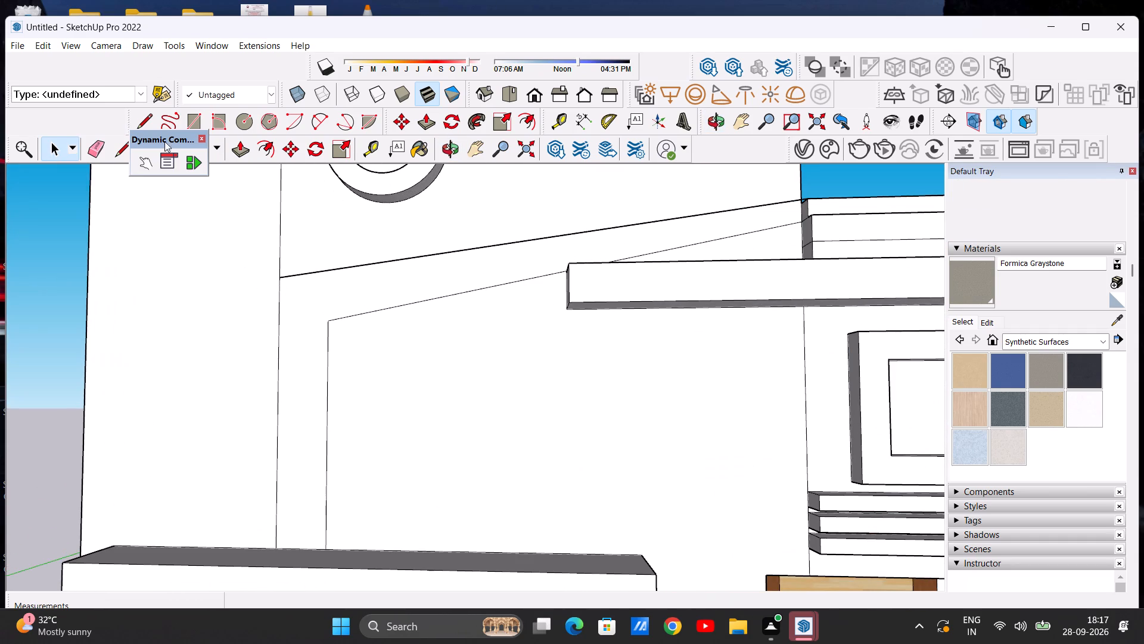
left_click(141, 119)
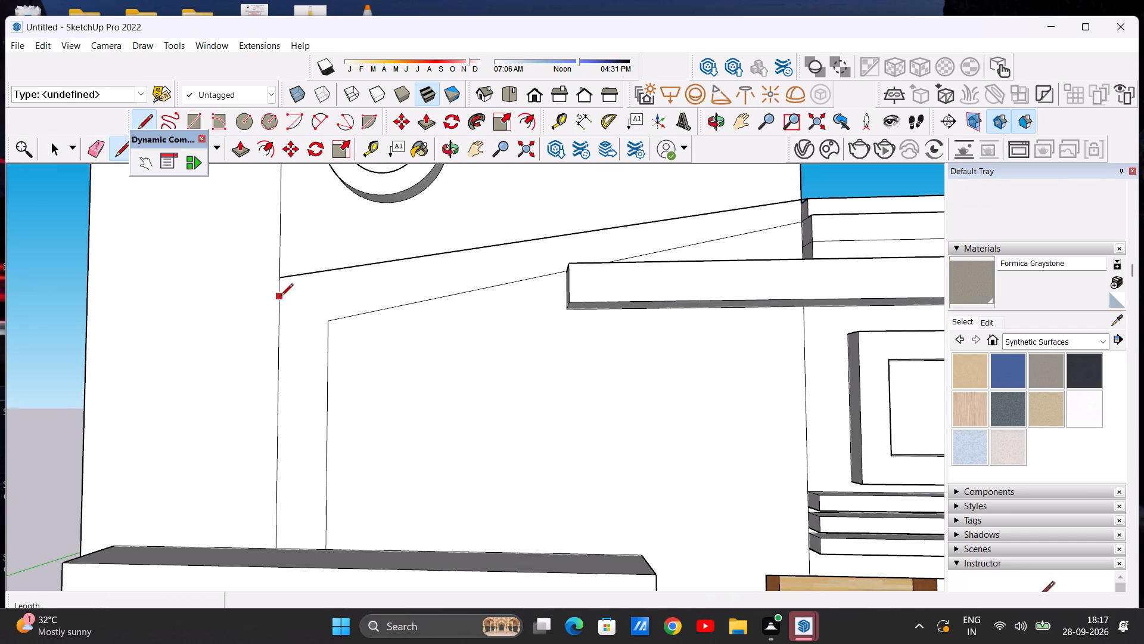
left_click(278, 289)
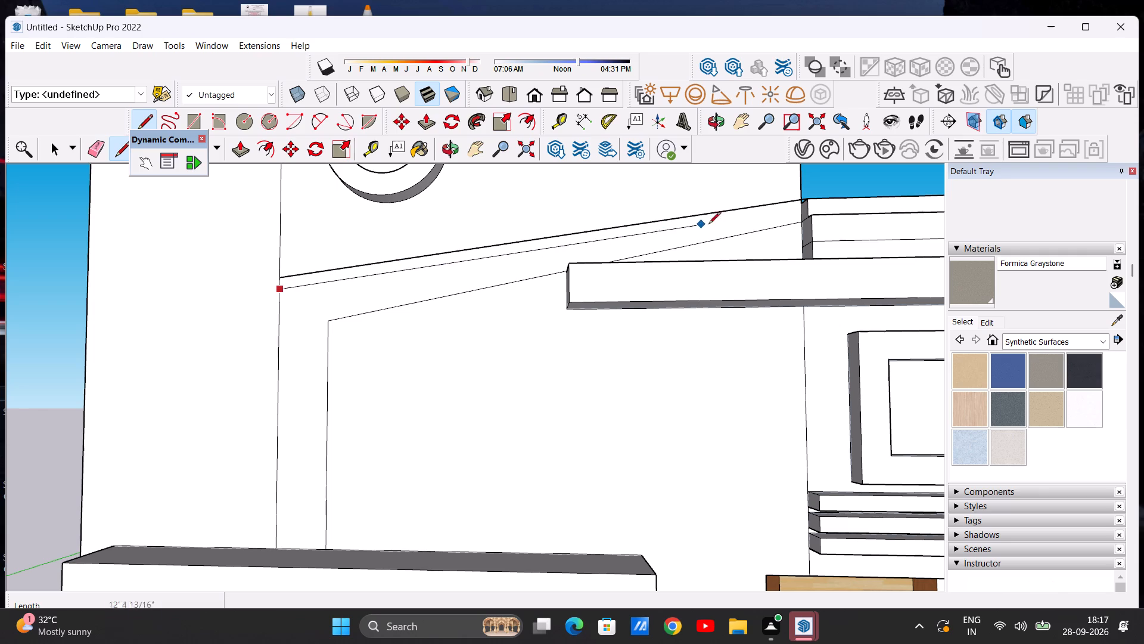
left_click(799, 210)
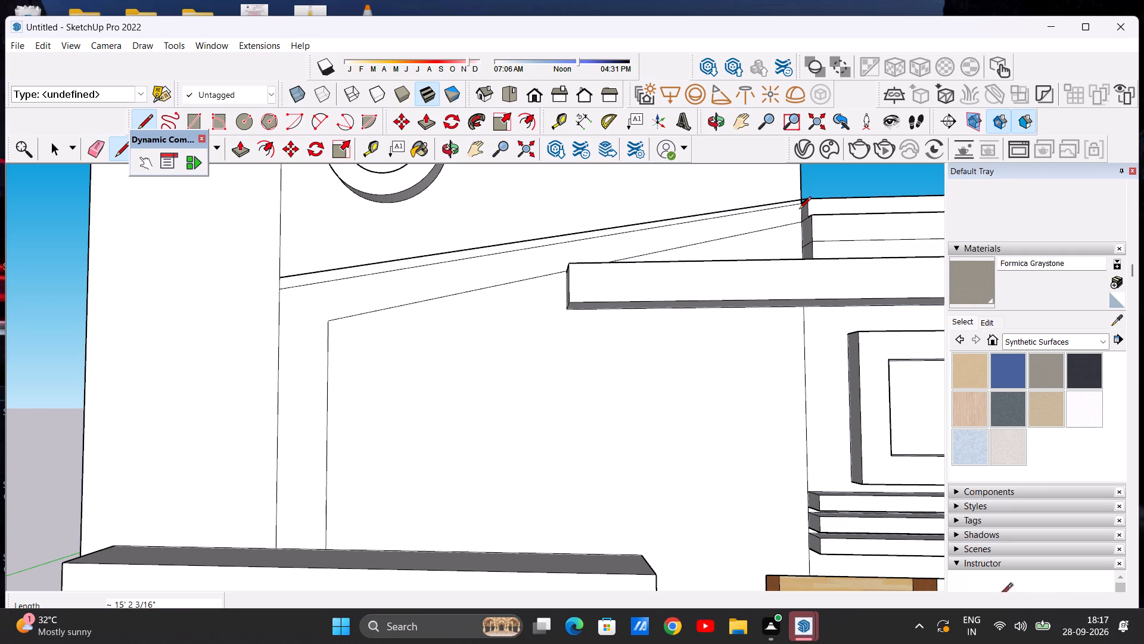
key("space")
Extrude the bent band below the sloped panel outward by 5 5/16" with Push/Pull.
scroll(446, 217, "down", 4)
middle_click_drag(276, 318, 327, 372)
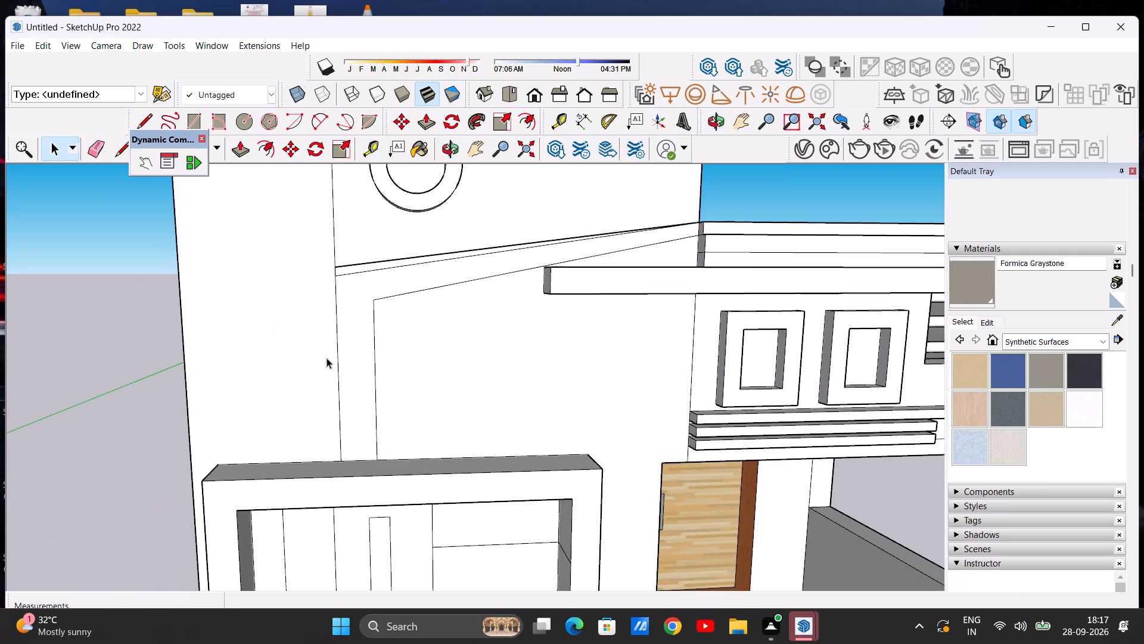
left_click(244, 147)
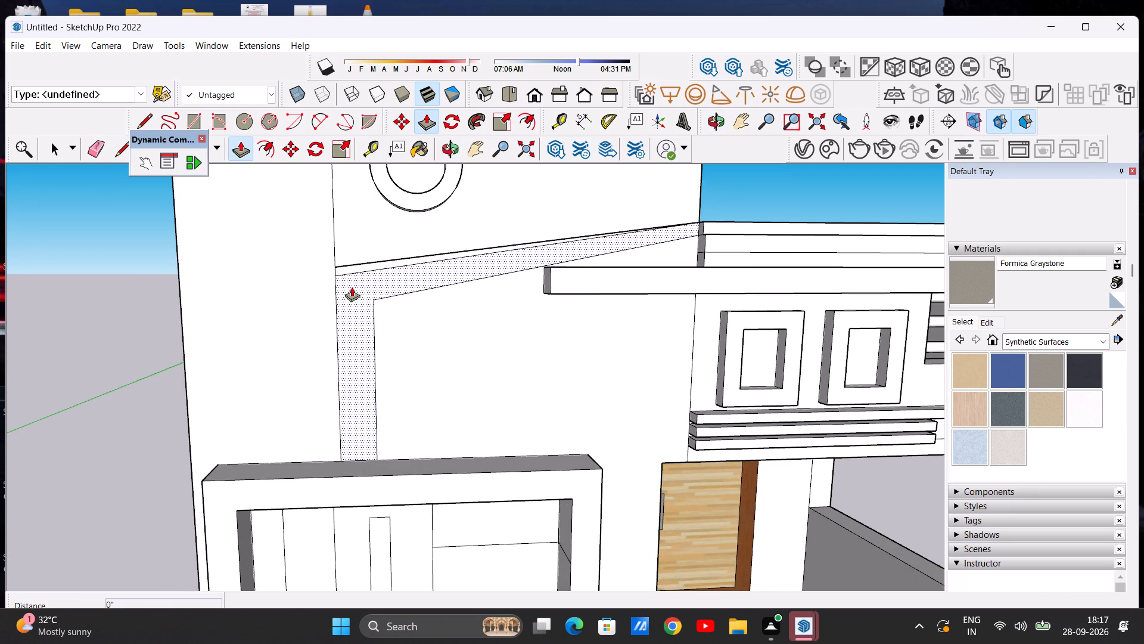
left_click(352, 287)
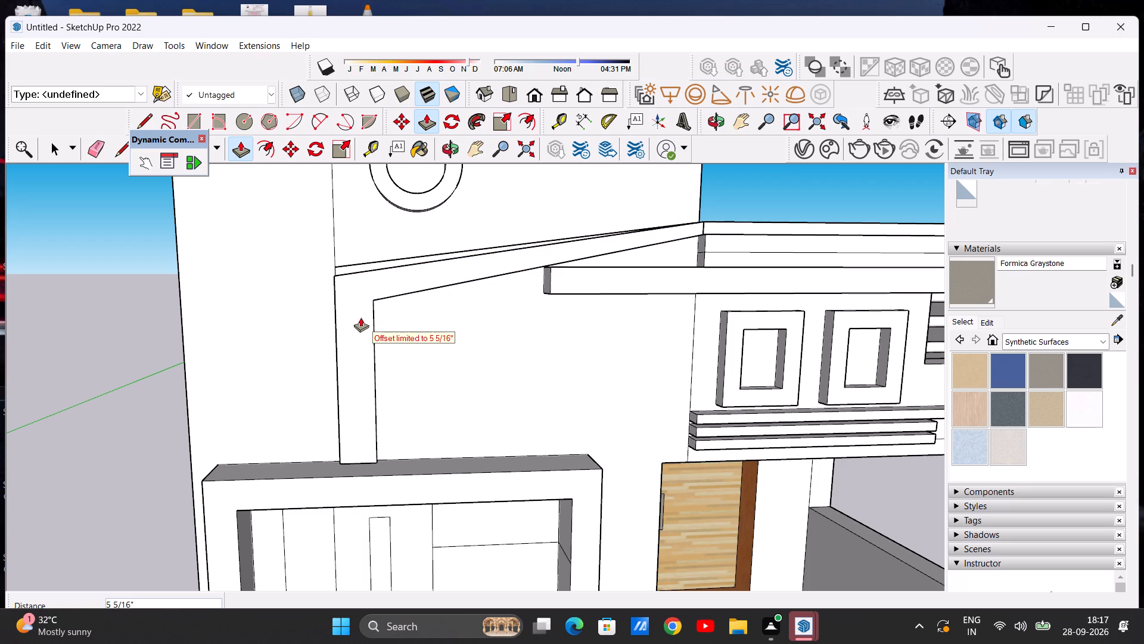
left_click(360, 317)
key("space")
Examine the raised band, the ring and the whole front facade from several distances and angles.
middle_click_drag(272, 315, 295, 326)
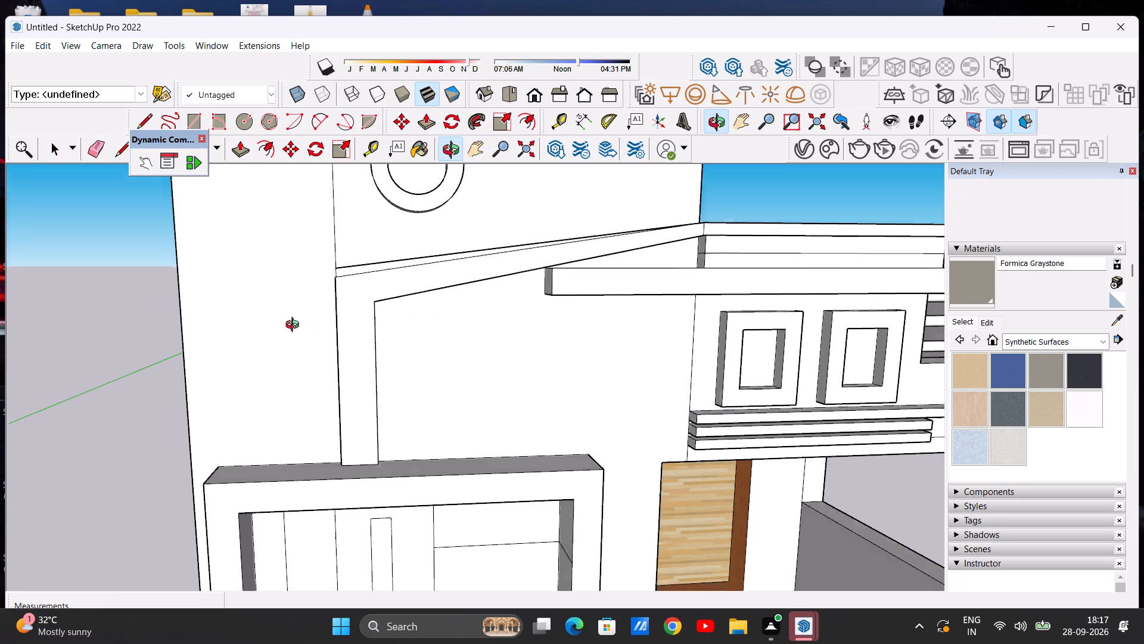
middle_click_drag(295, 326, 361, 343)
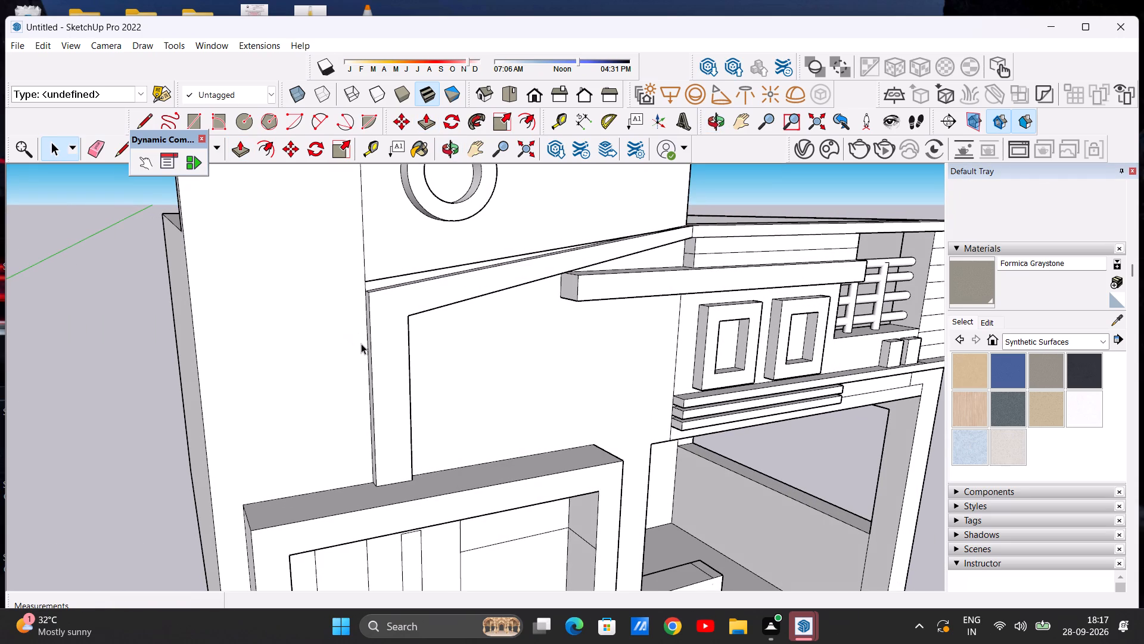
scroll(360, 343, "down", 6)
middle_click_drag(372, 343, 253, 319)
scroll(409, 281, "up", 5)
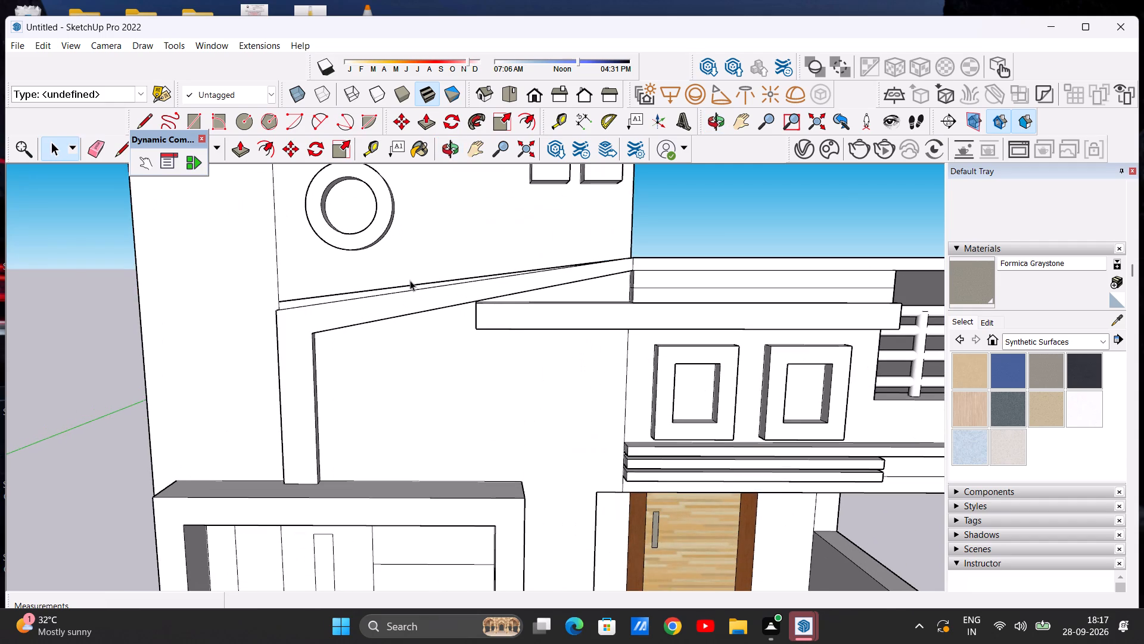
middle_click_drag(409, 281, 417, 341)
middle_click_drag(365, 308, 352, 280)
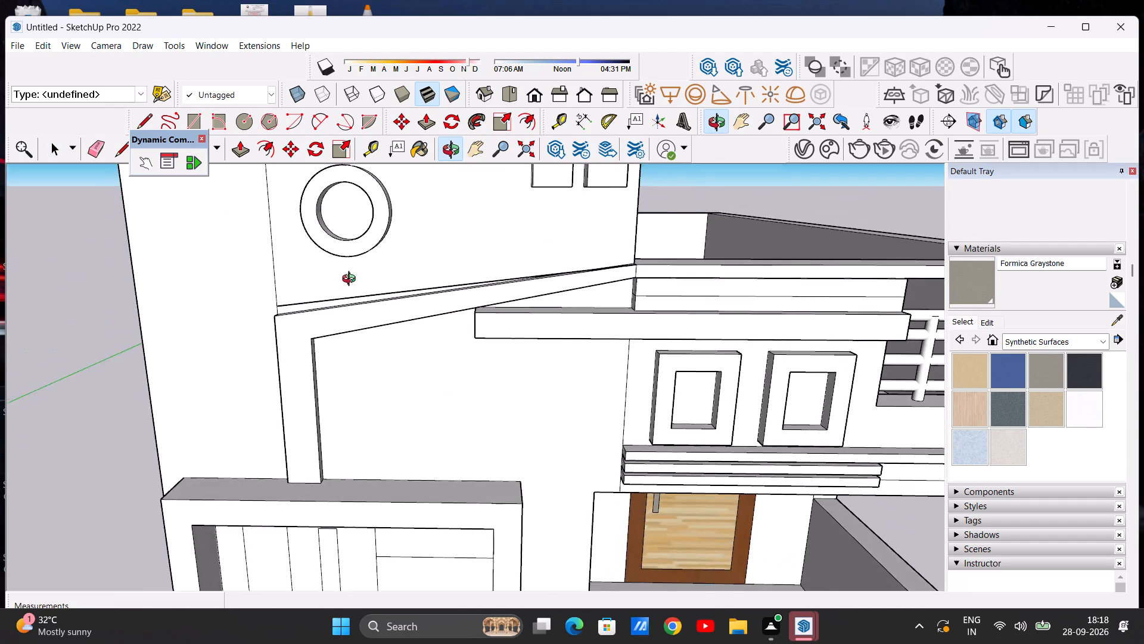
middle_click_drag(352, 280, 395, 330)
scroll(377, 324, "down", 11)
middle_click_drag(376, 313, 371, 268)
scroll(373, 268, "up", 6)
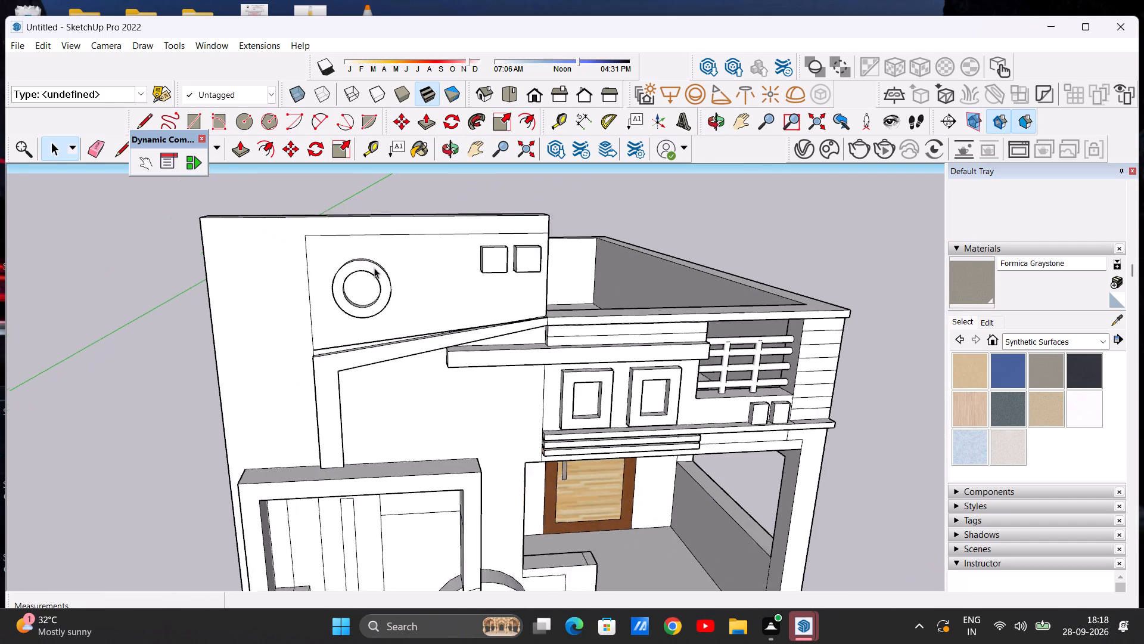
scroll(374, 268, "up", 1)
scroll(379, 270, "down", 6)
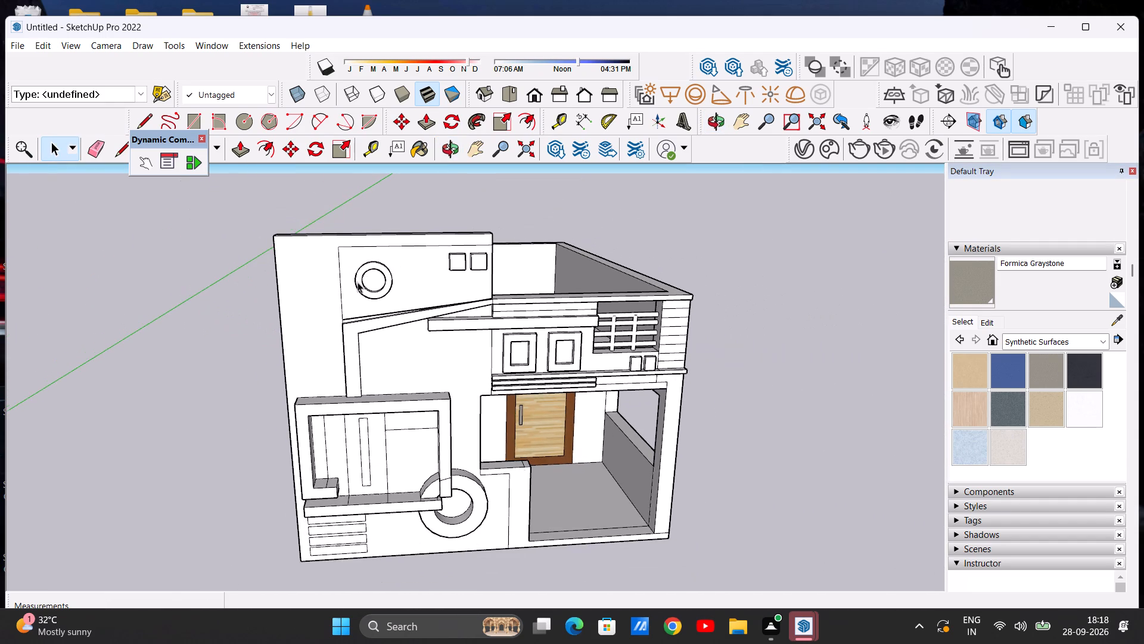
scroll(357, 282, "up", 2)
middle_click_drag(367, 336, 359, 313)
scroll(362, 316, "down", 5)
scroll(360, 329, "up", 2)
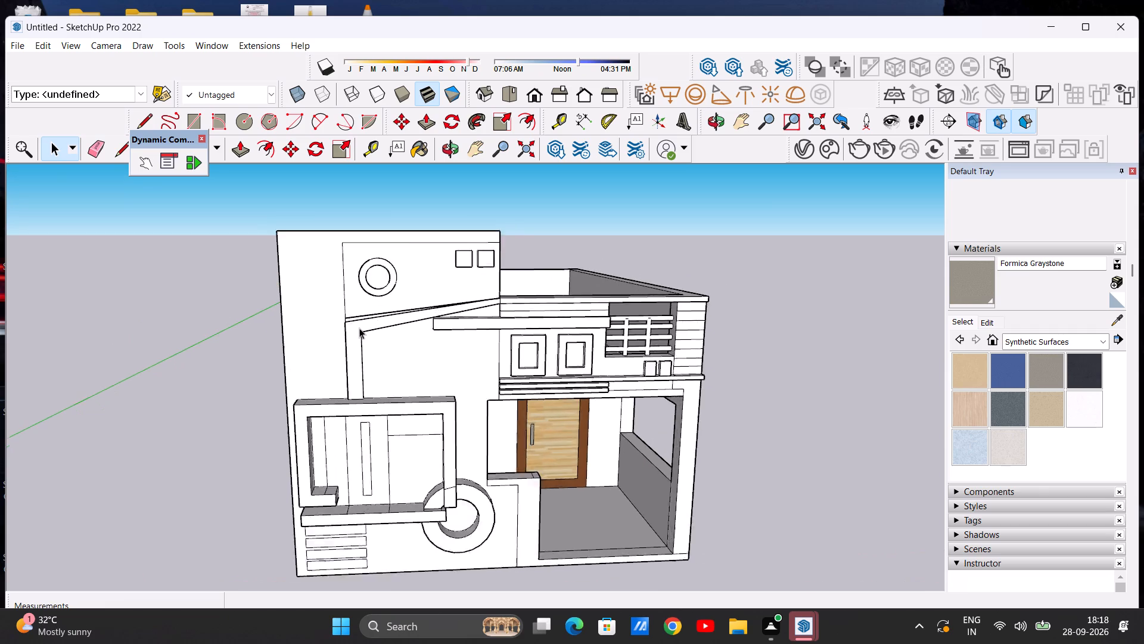
scroll(359, 328, "up", 5)
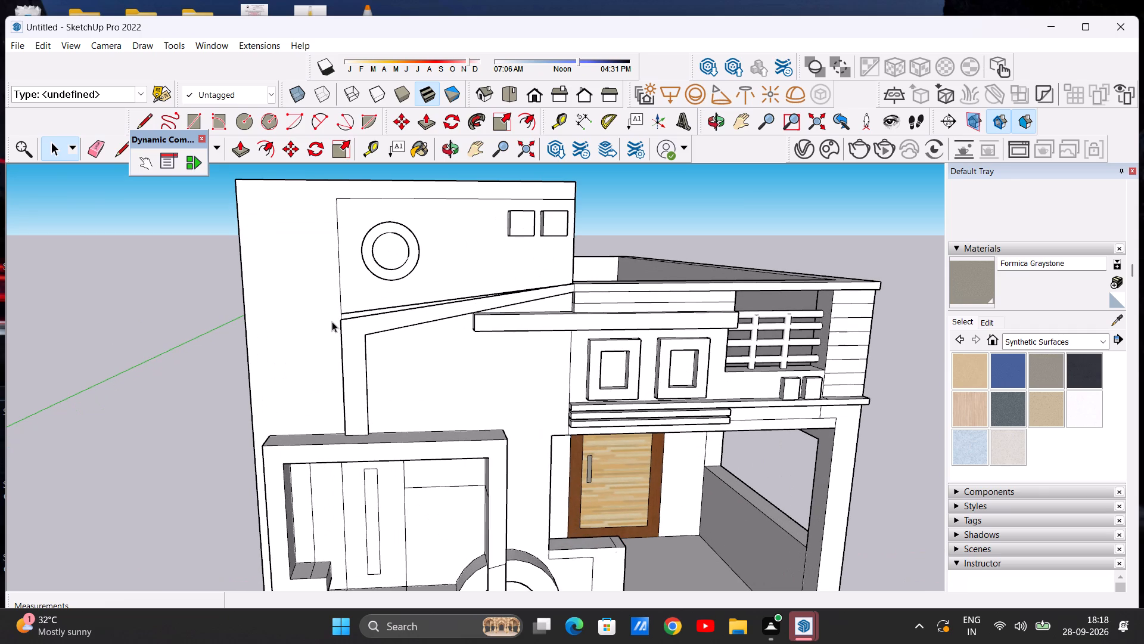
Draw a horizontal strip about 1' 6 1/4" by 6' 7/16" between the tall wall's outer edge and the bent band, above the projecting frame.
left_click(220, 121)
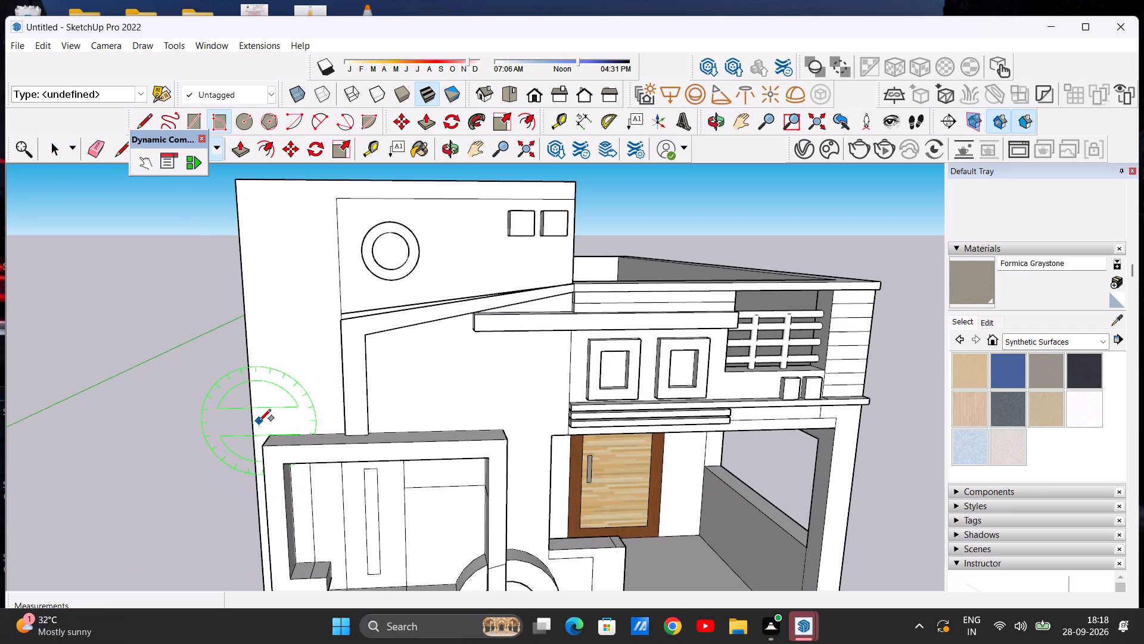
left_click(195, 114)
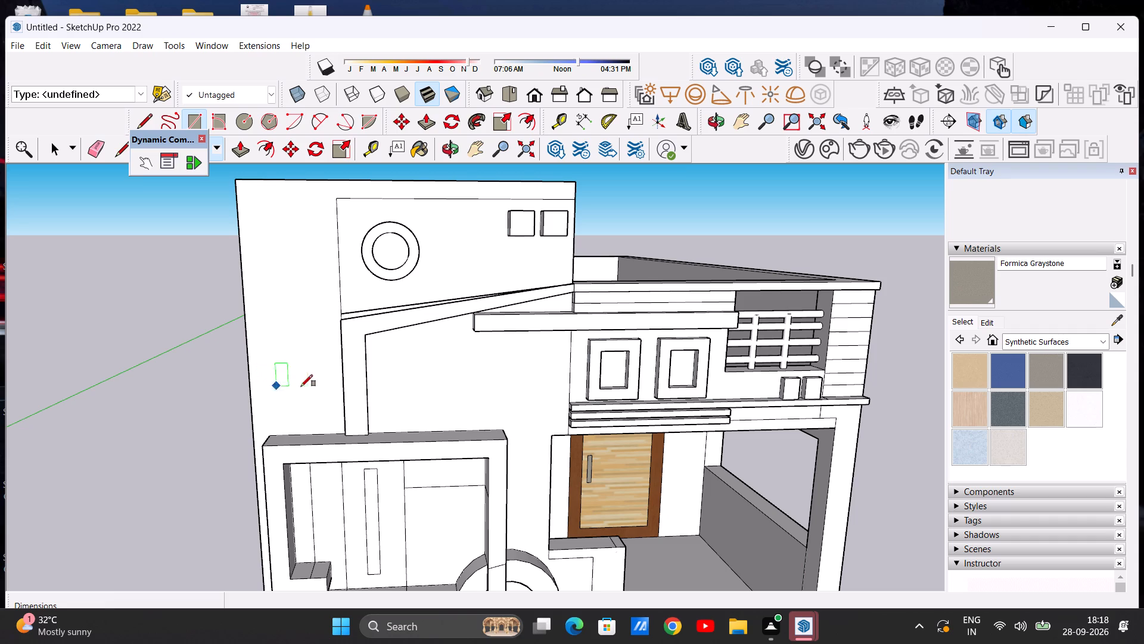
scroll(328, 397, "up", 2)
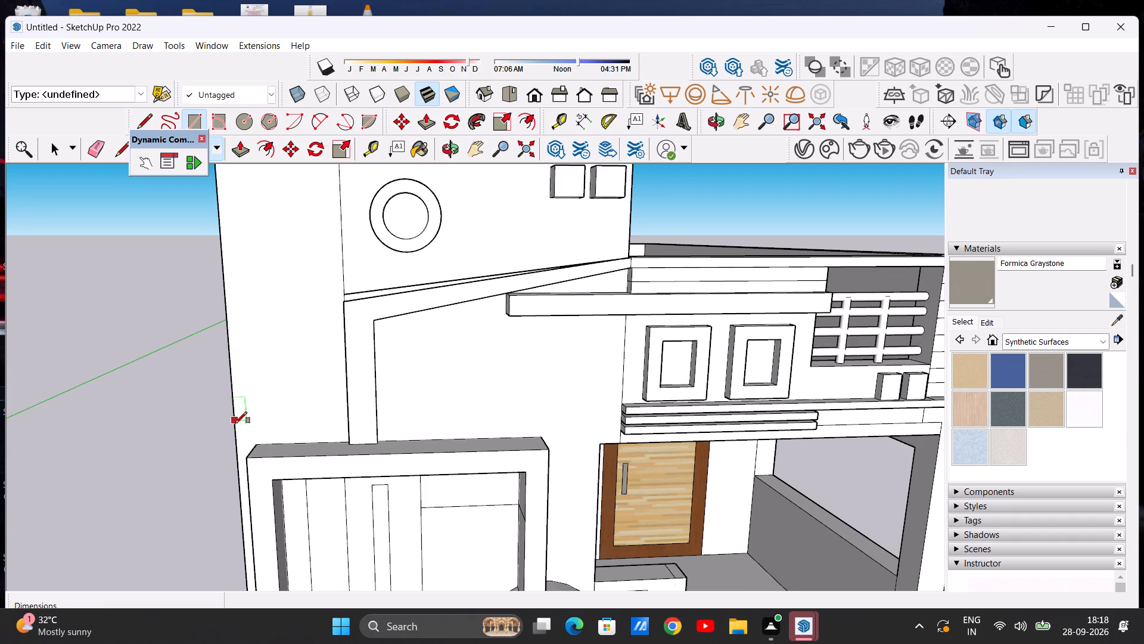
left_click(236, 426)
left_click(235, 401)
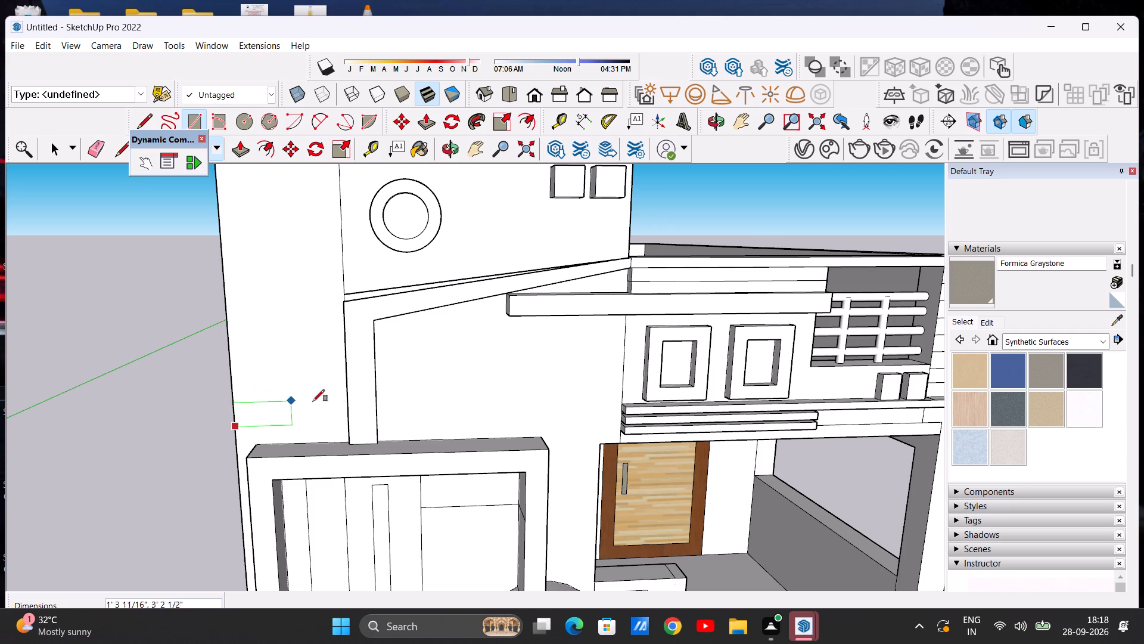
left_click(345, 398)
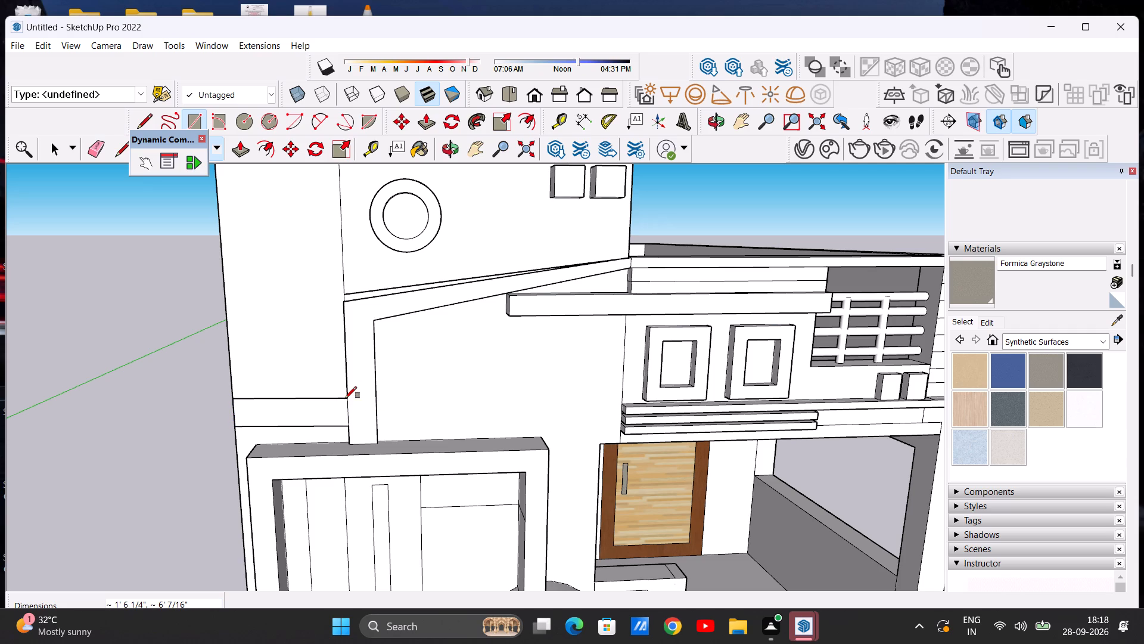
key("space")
Examine the strip beside the bent band and the surrounding facade from several distances and angles.
middle_click_drag(254, 400, 379, 370)
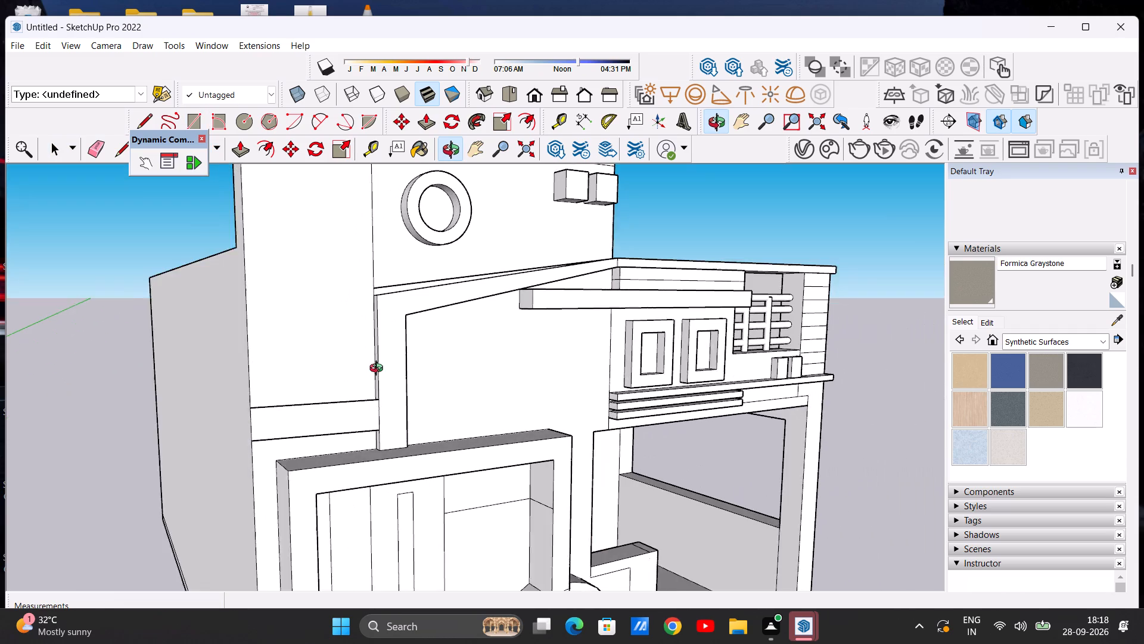
middle_click_drag(379, 370, 381, 369)
scroll(384, 466, "up", 4)
middle_click_drag(395, 399, 329, 418)
scroll(314, 410, "up", 2)
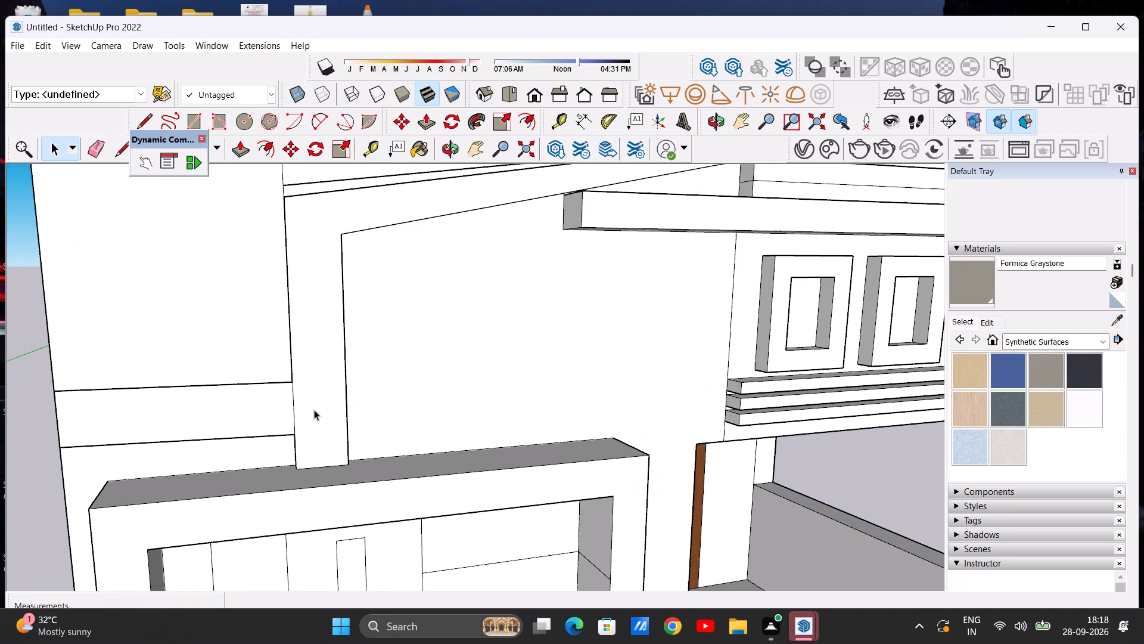
scroll(396, 366, "down", 4)
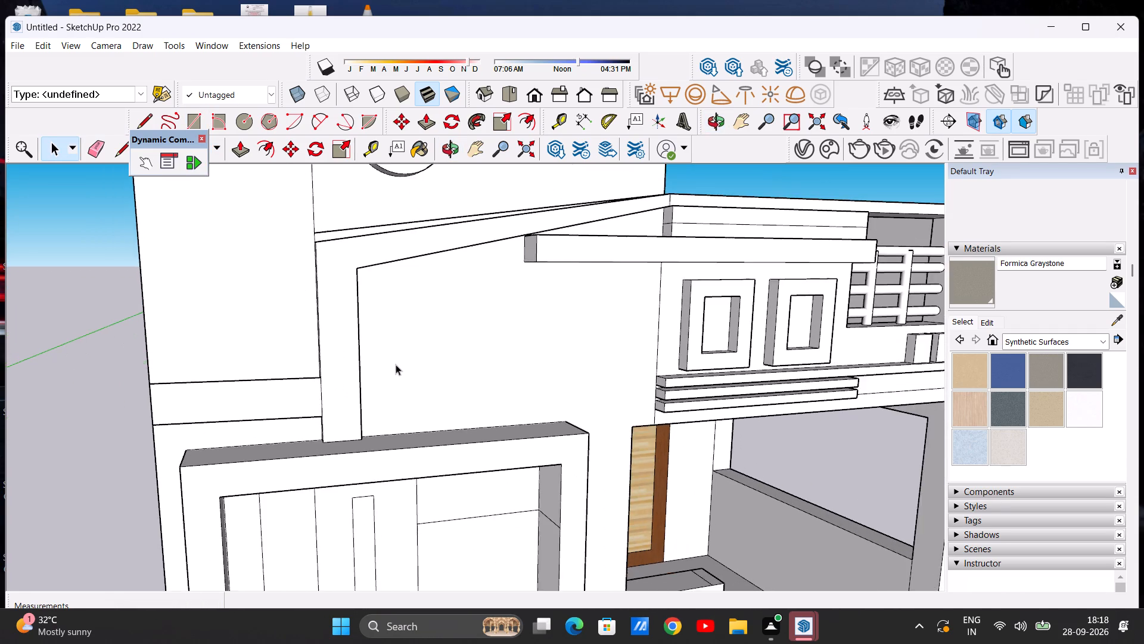
scroll(356, 360, "up", 1)
scroll(329, 346, "down", 6)
scroll(251, 367, "down", 3)
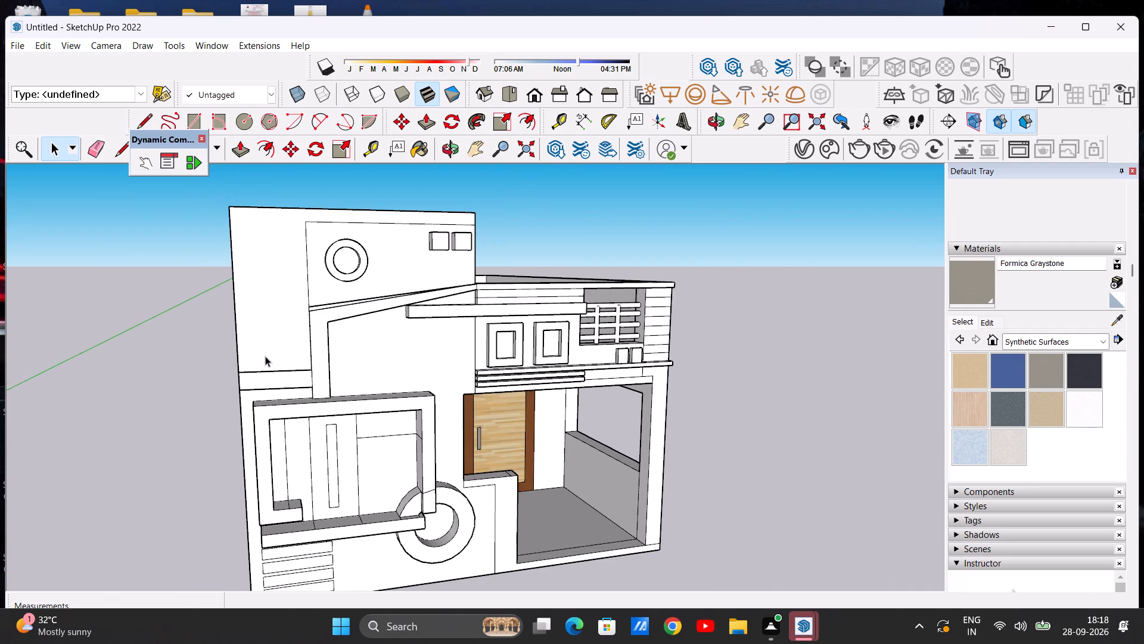
scroll(260, 346, "up", 4)
scroll(260, 351, "down", 3)
scroll(272, 325, "up", 2)
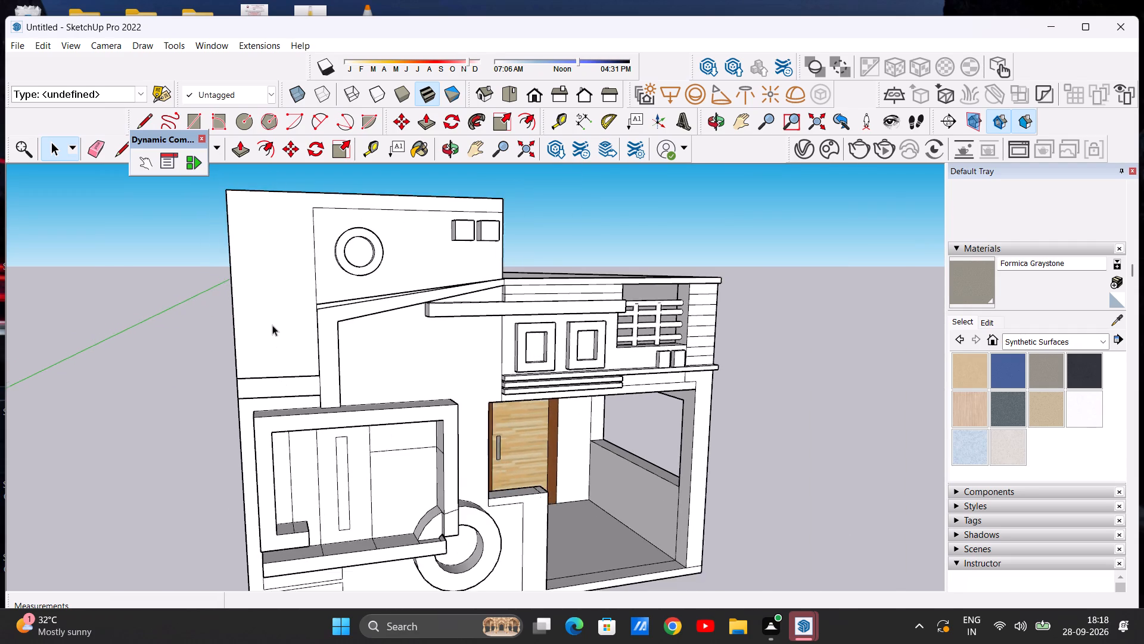
scroll(272, 325, "up", 4)
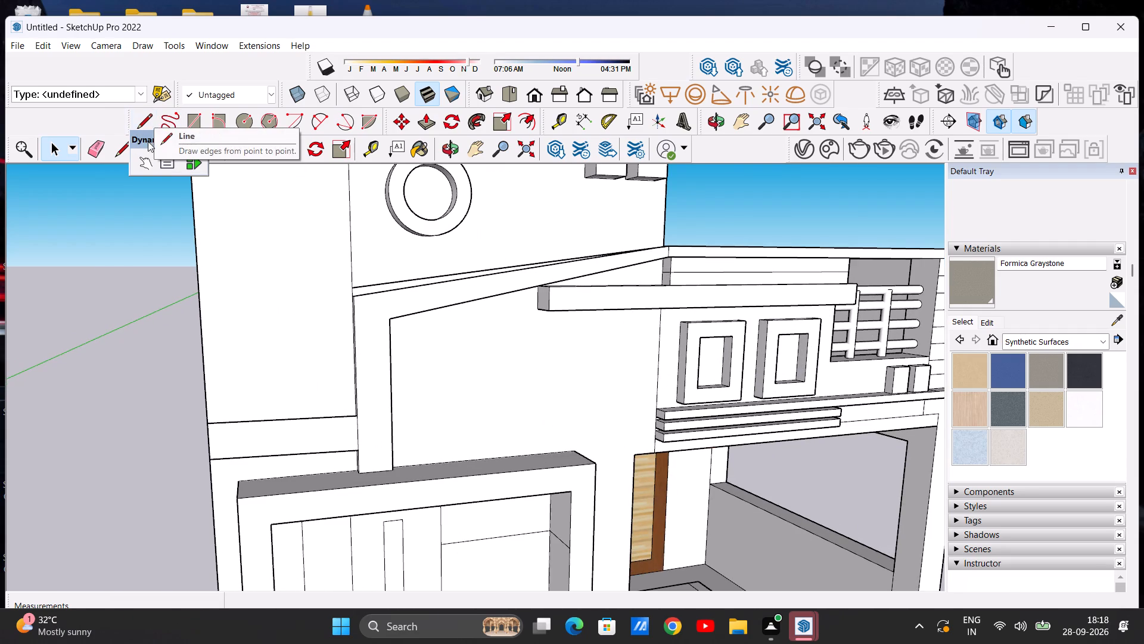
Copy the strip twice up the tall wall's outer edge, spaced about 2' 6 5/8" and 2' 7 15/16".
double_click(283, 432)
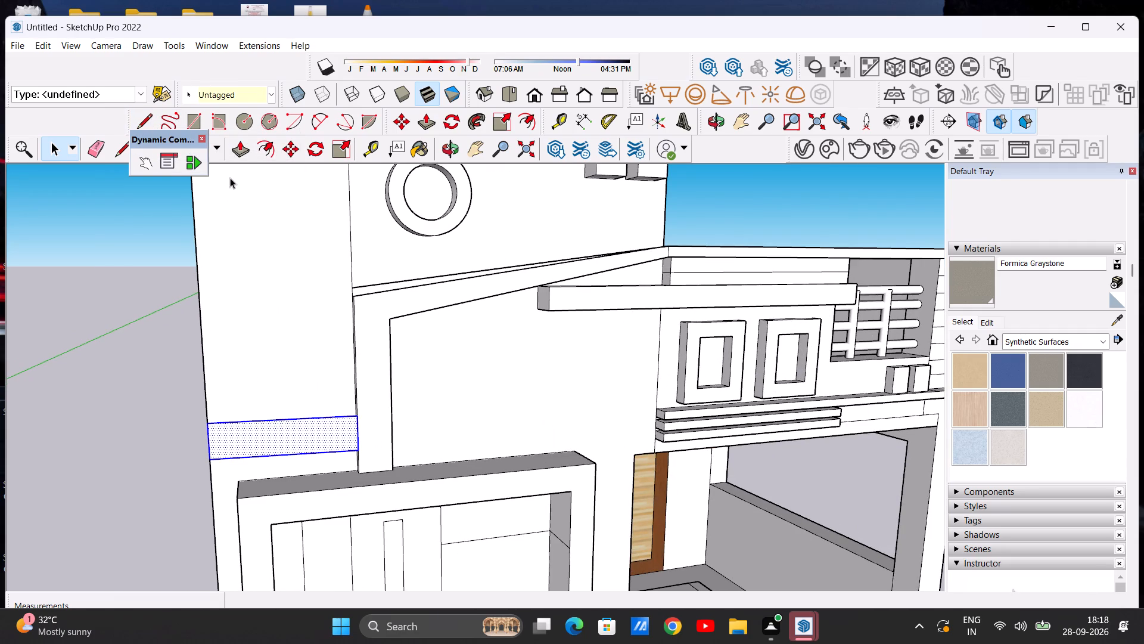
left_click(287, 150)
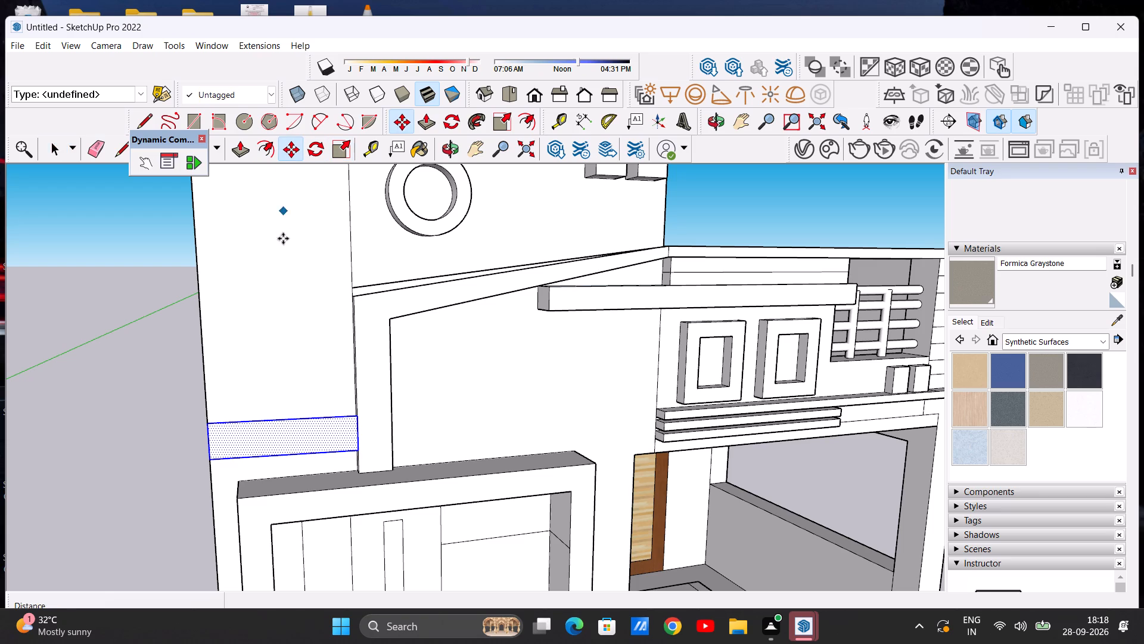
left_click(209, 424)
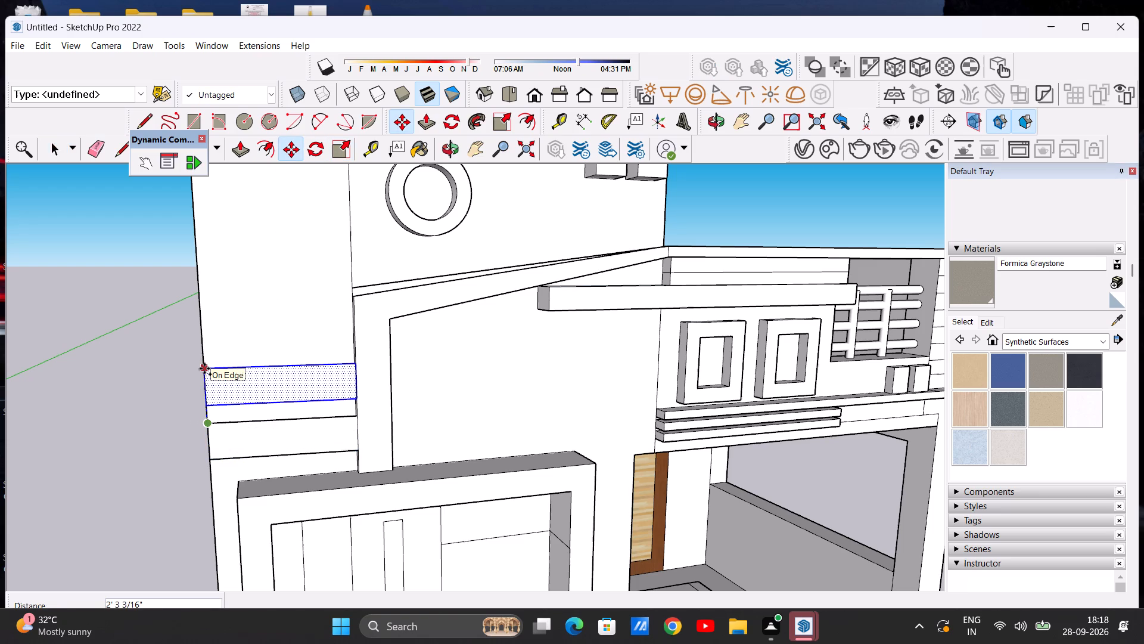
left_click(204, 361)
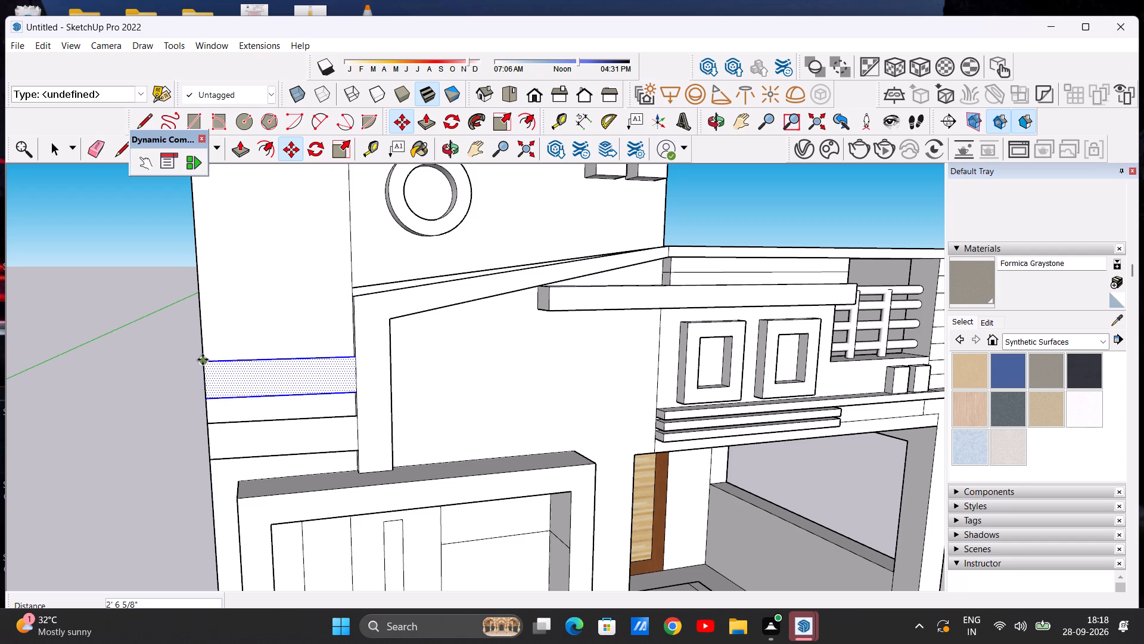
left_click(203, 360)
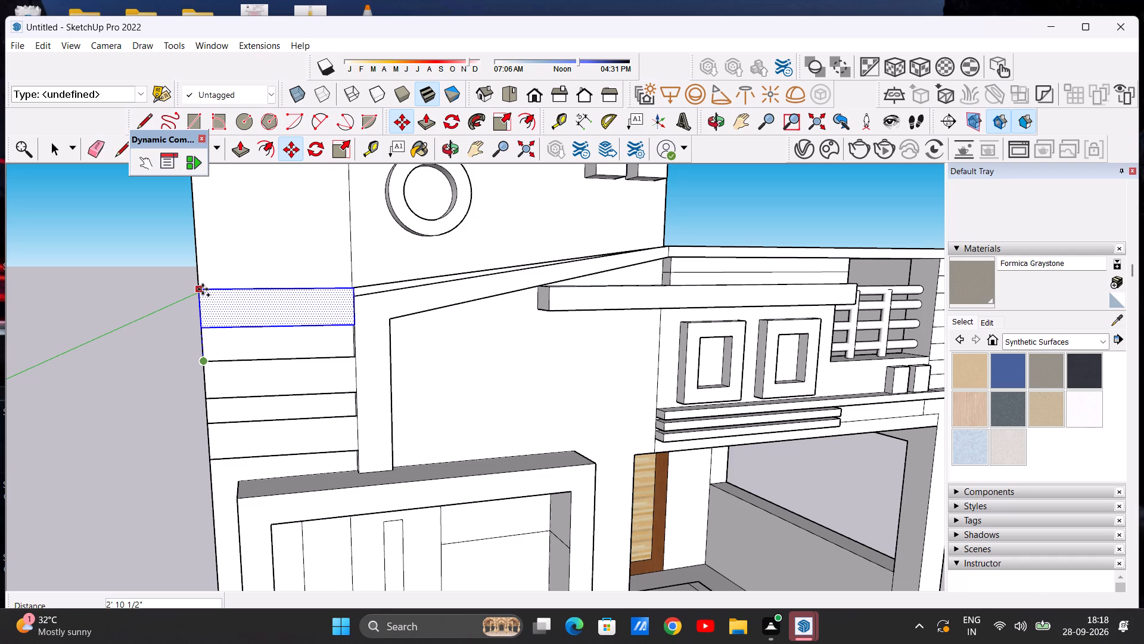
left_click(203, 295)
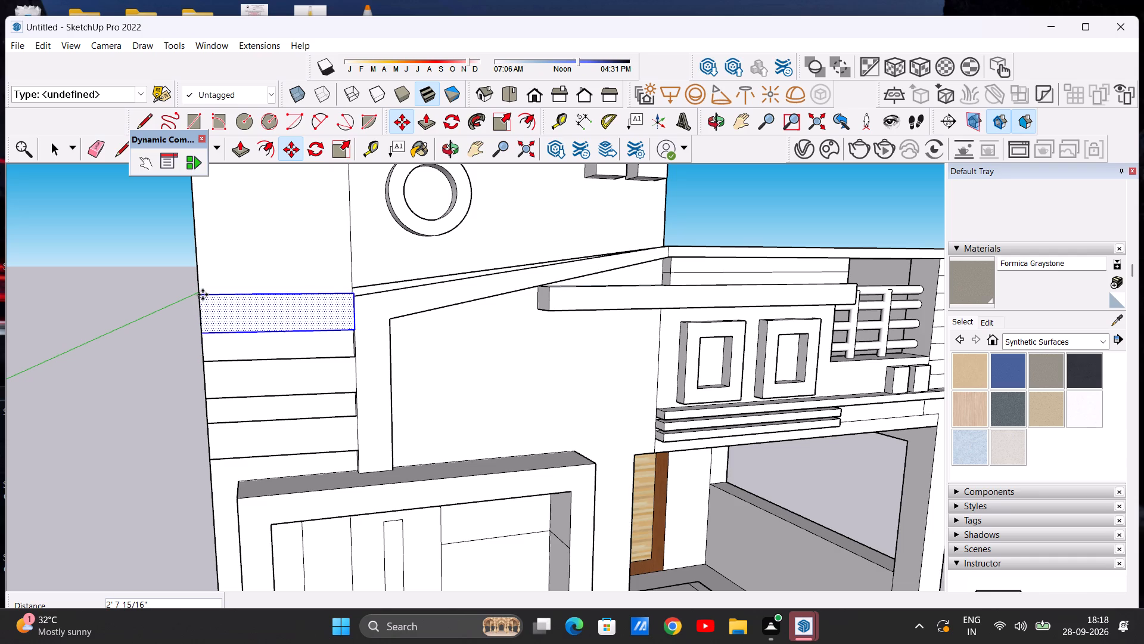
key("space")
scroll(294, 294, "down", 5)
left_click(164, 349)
Examine the spacing of the three strips against the whole front facade from several angles.
middle_click_drag(187, 347, 200, 347)
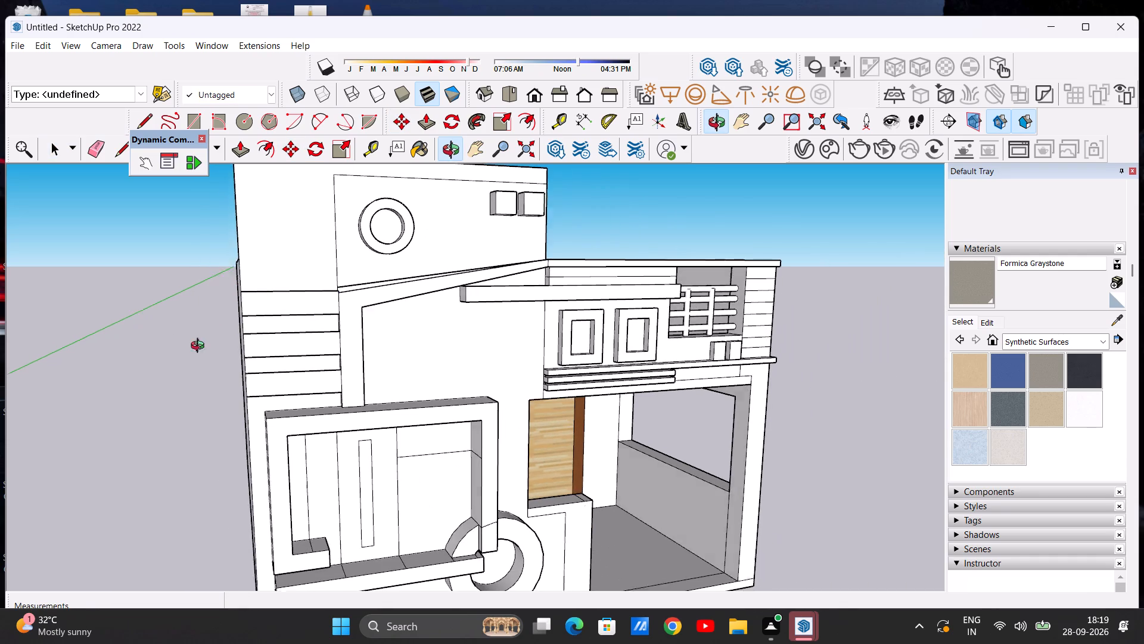
middle_click_drag(200, 347, 233, 350)
scroll(301, 327, "up", 2)
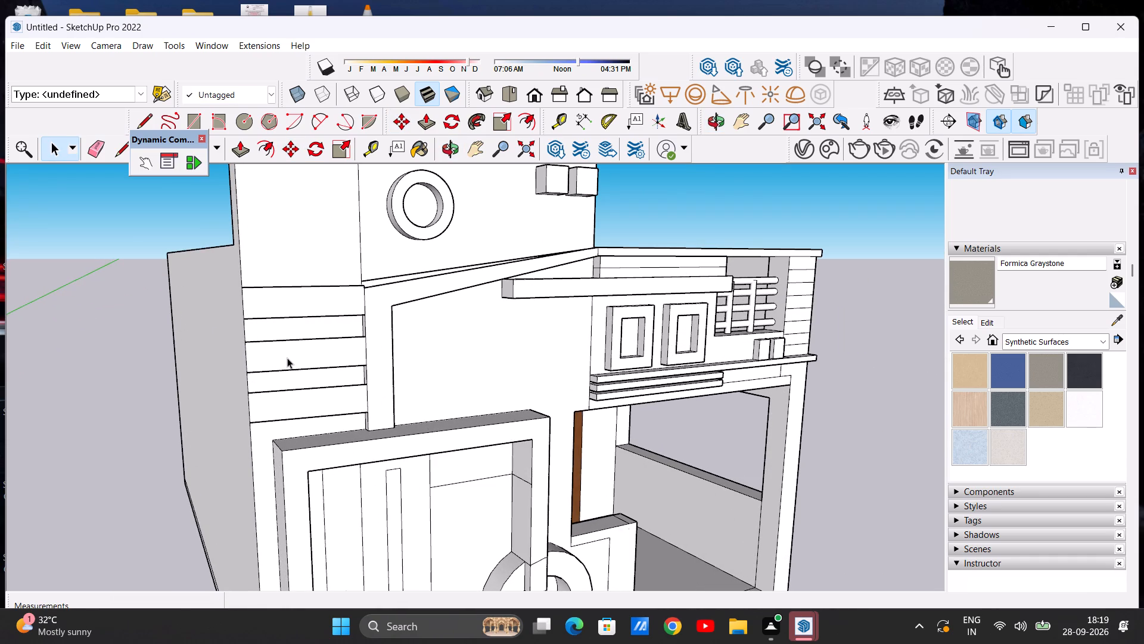
scroll(295, 398, "down", 3)
scroll(288, 371, "up", 3)
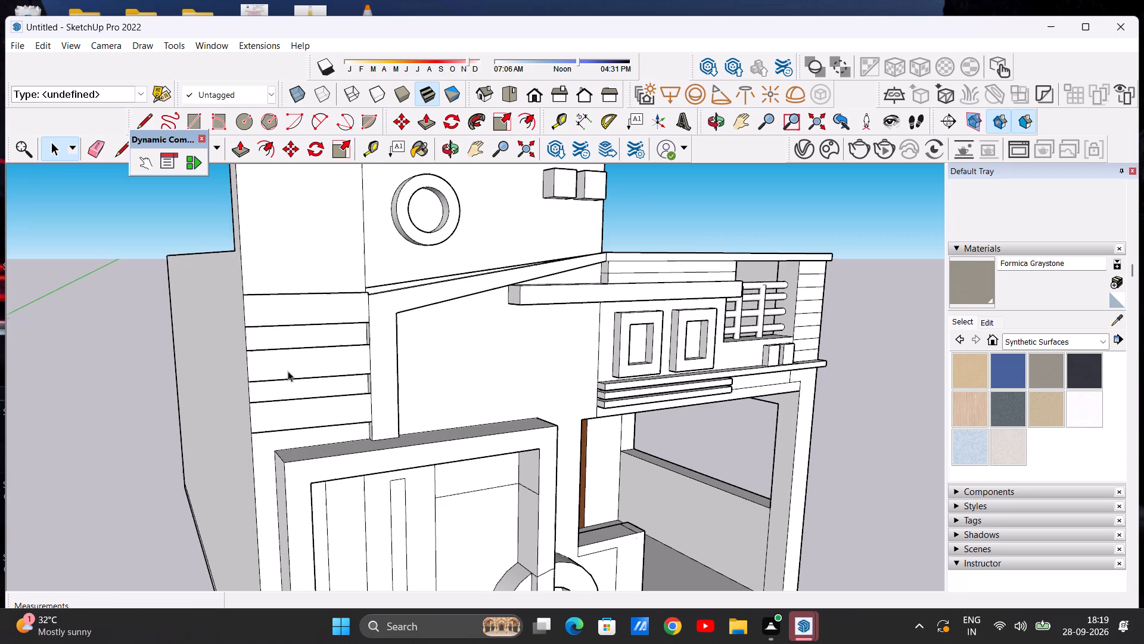
scroll(285, 369, "down", 4)
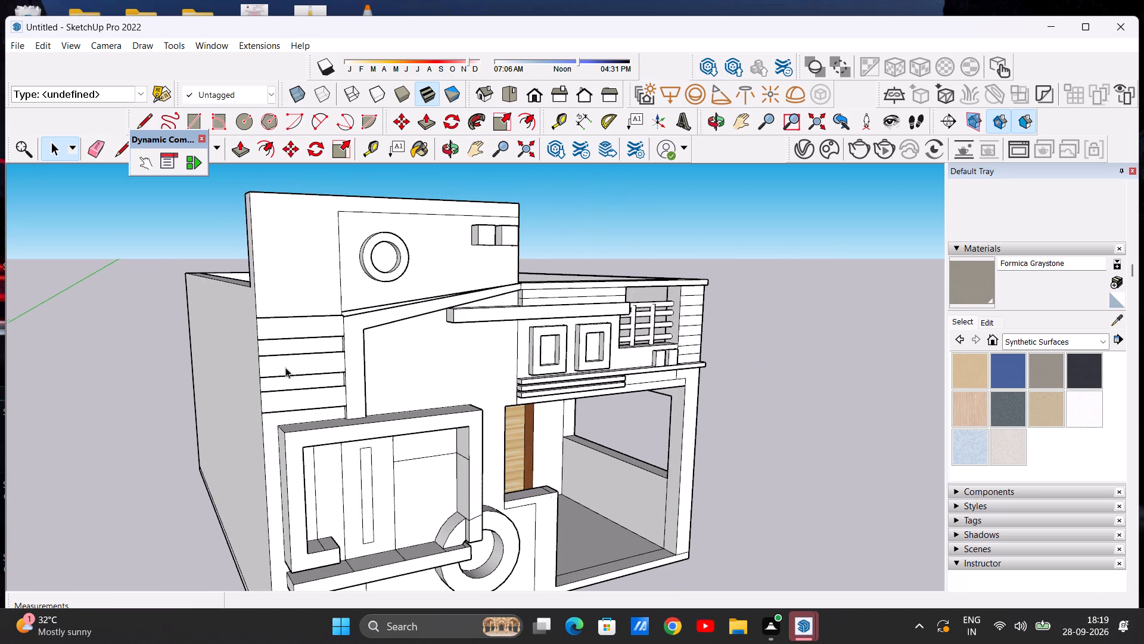
middle_click_drag(301, 367, 214, 388)
scroll(279, 334, "up", 2)
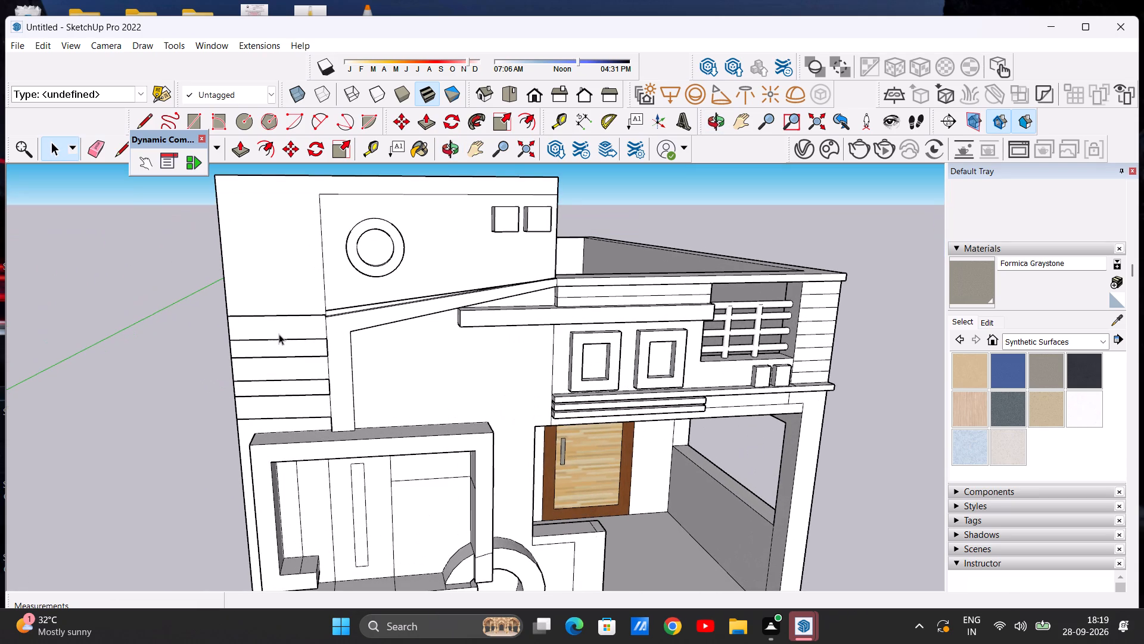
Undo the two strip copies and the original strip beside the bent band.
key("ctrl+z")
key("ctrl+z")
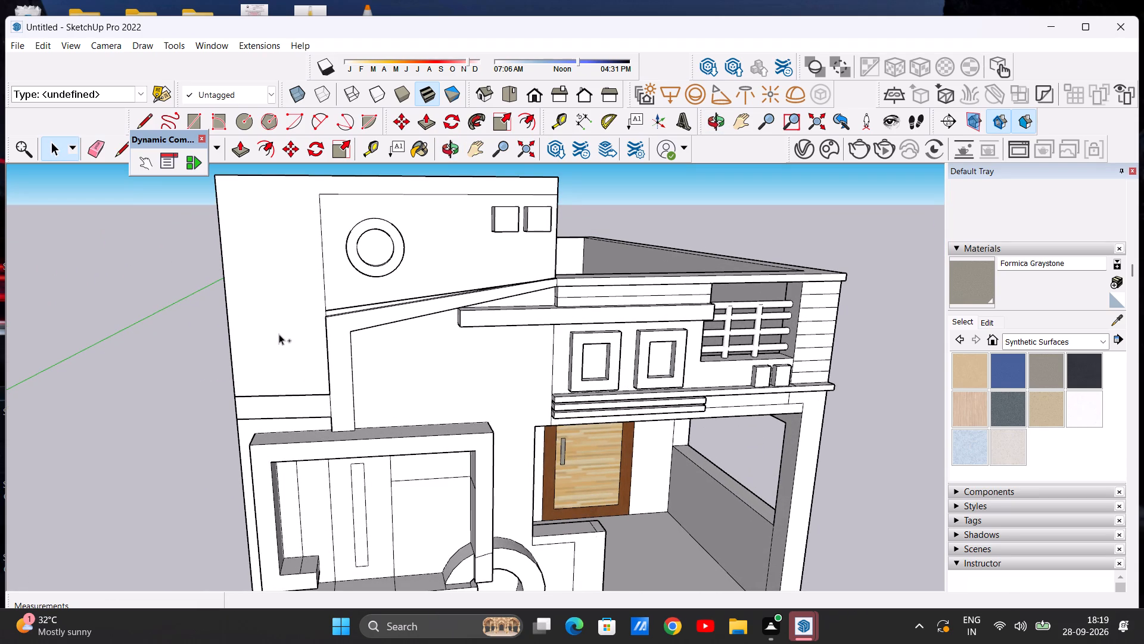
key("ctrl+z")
Draw a horizontal strip about 1' 2 1/16" by 6' 7/16" from the tall wall's outer edge to the bent band, below the sloped panel.
scroll(304, 413, "down", 1)
scroll(305, 412, "up", 4)
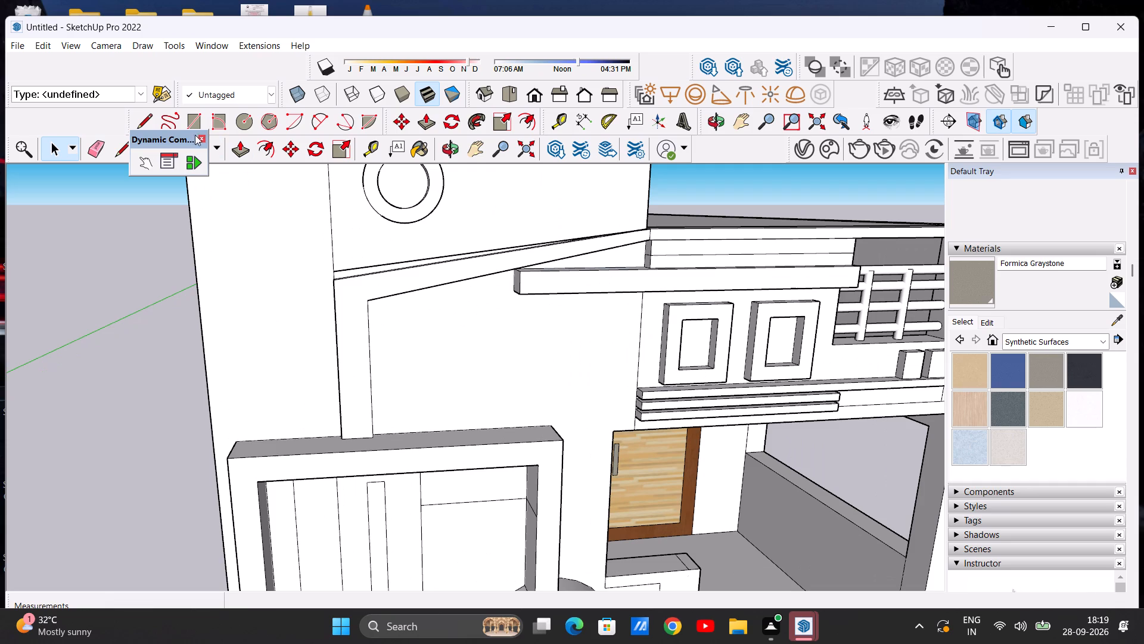
left_click(192, 116)
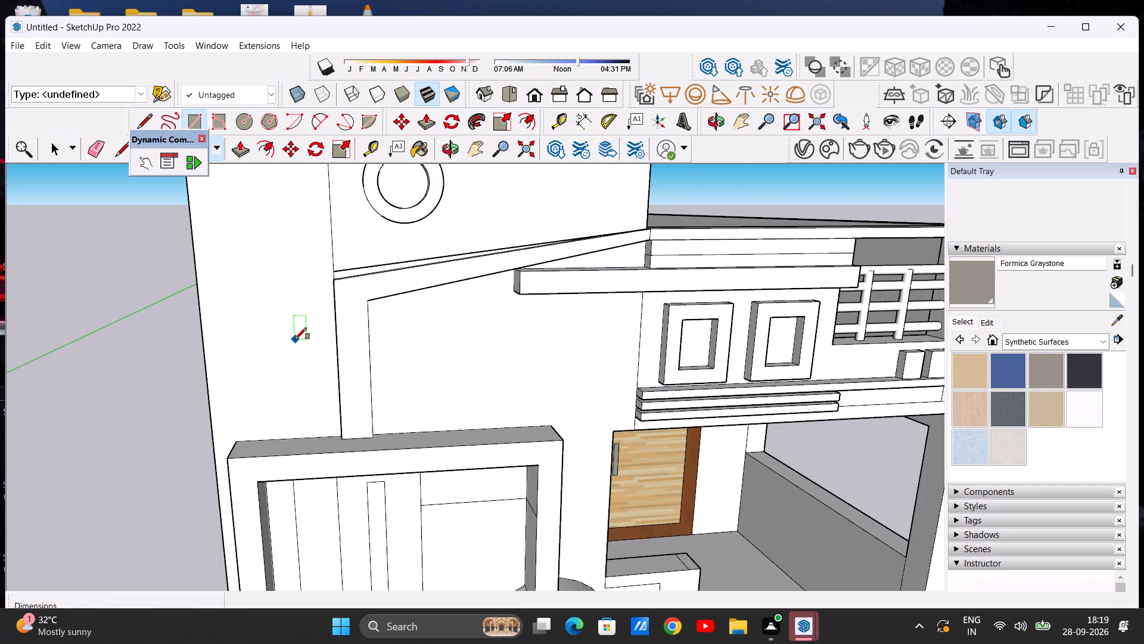
scroll(340, 268, "down", 3)
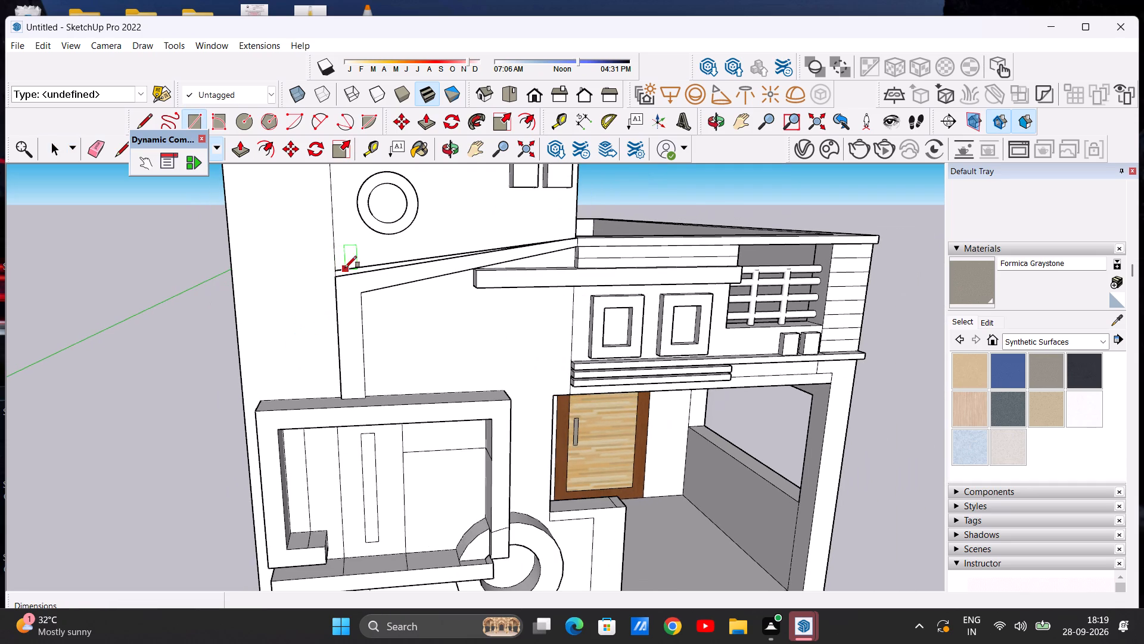
scroll(288, 333, "up", 1)
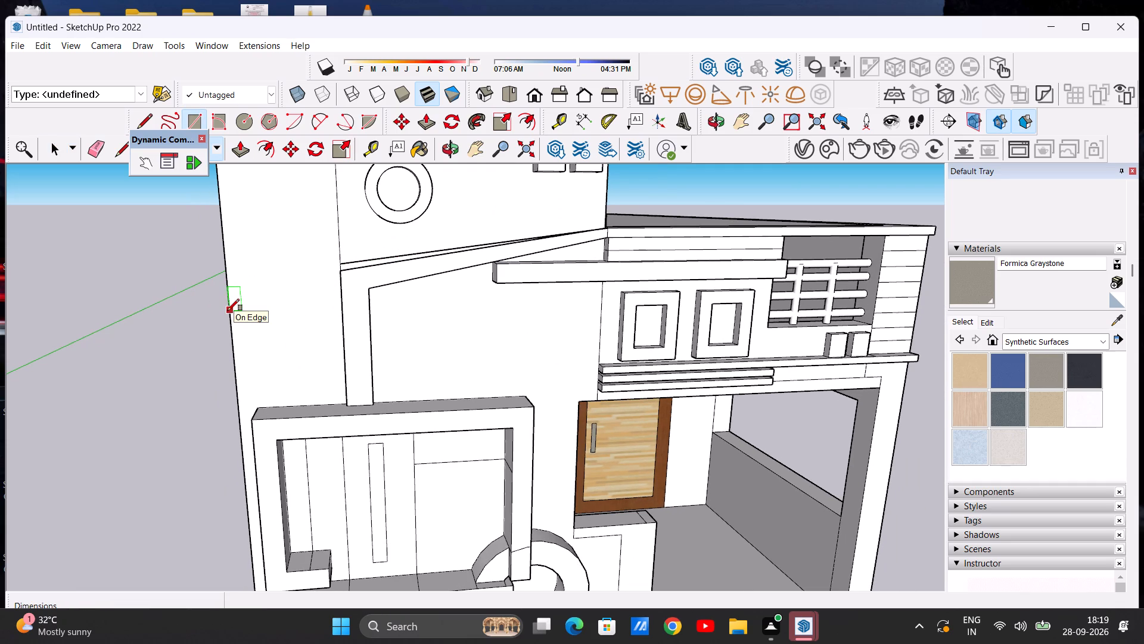
left_click(233, 321)
left_click(340, 341)
key("space")
Copy the strip twice downward along the bent band's outer edge, placing the first copy about 1' 10 7/8" below the original.
double_click(298, 328)
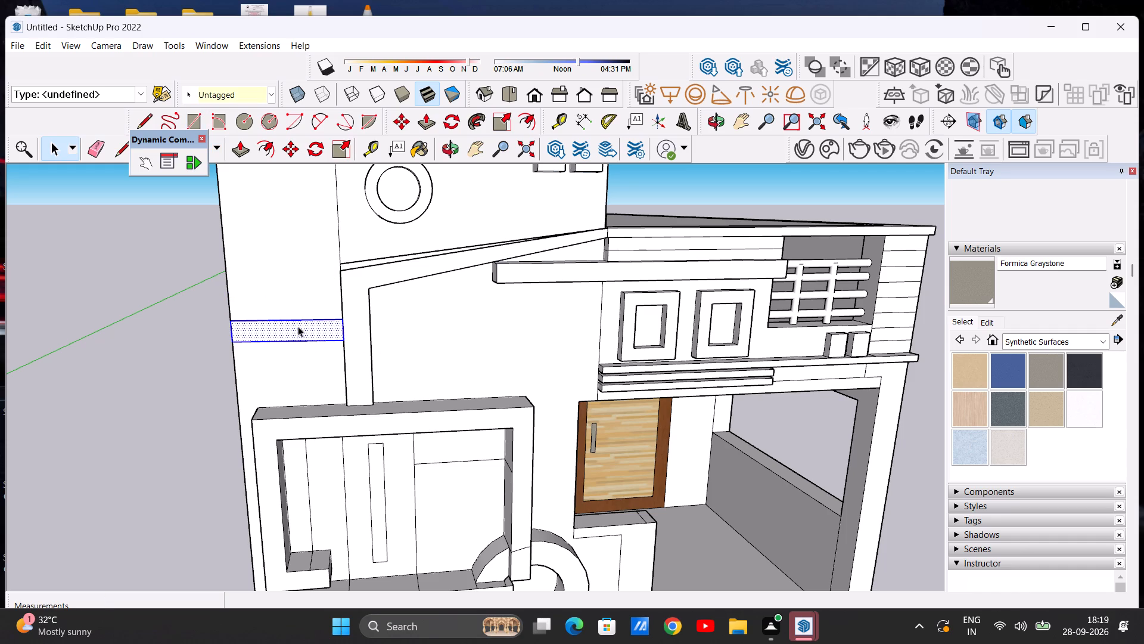
left_click(285, 148)
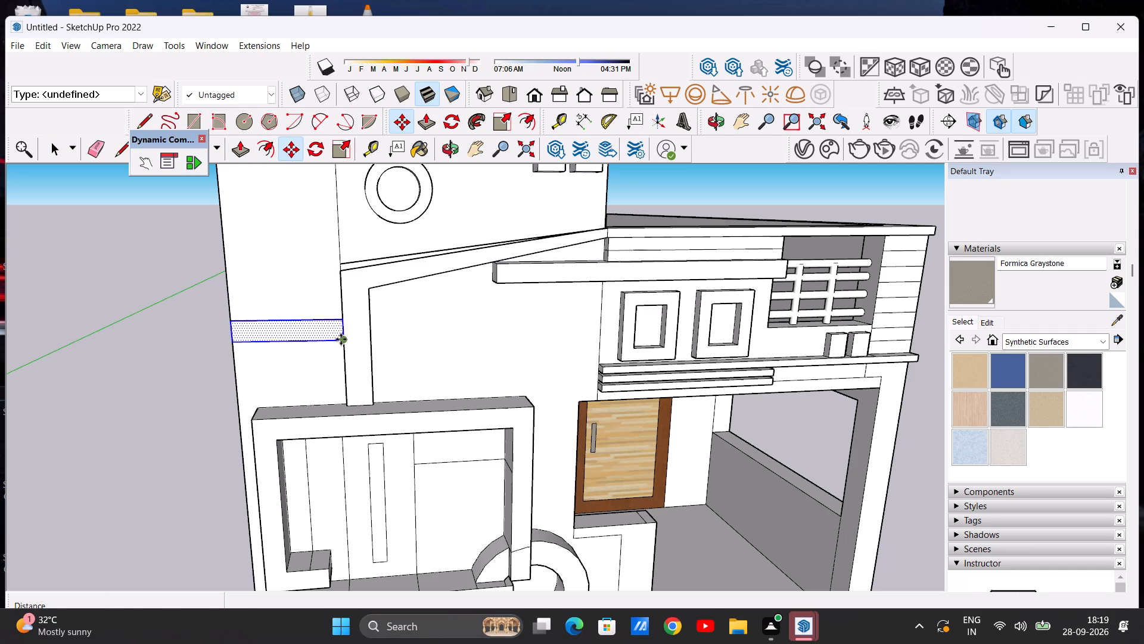
left_click(341, 339)
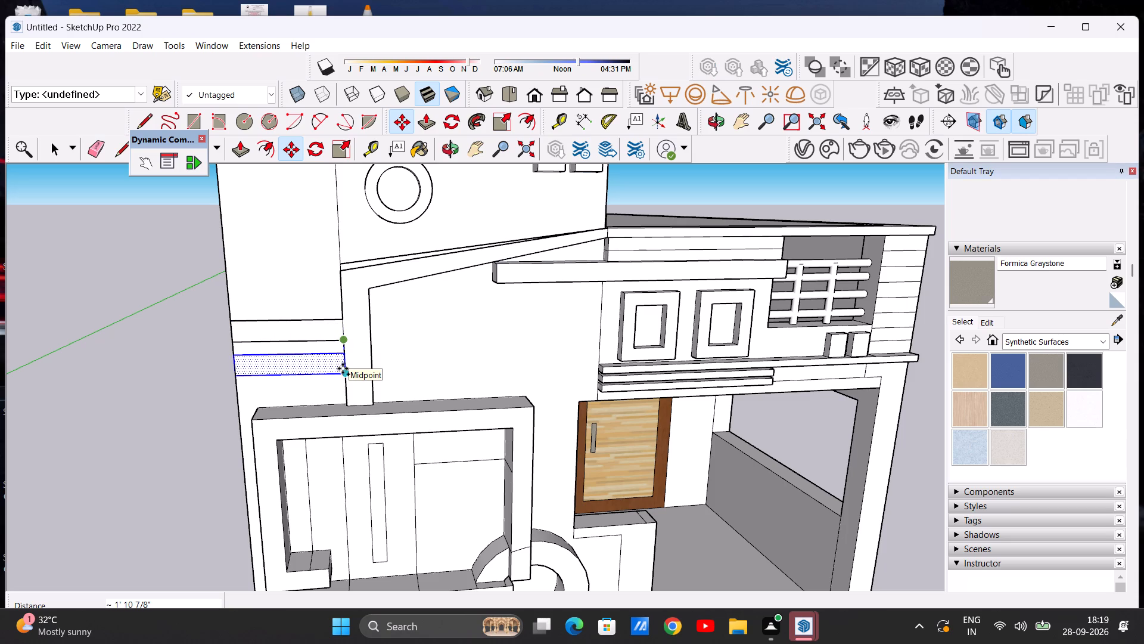
left_click(343, 369)
left_click(344, 373)
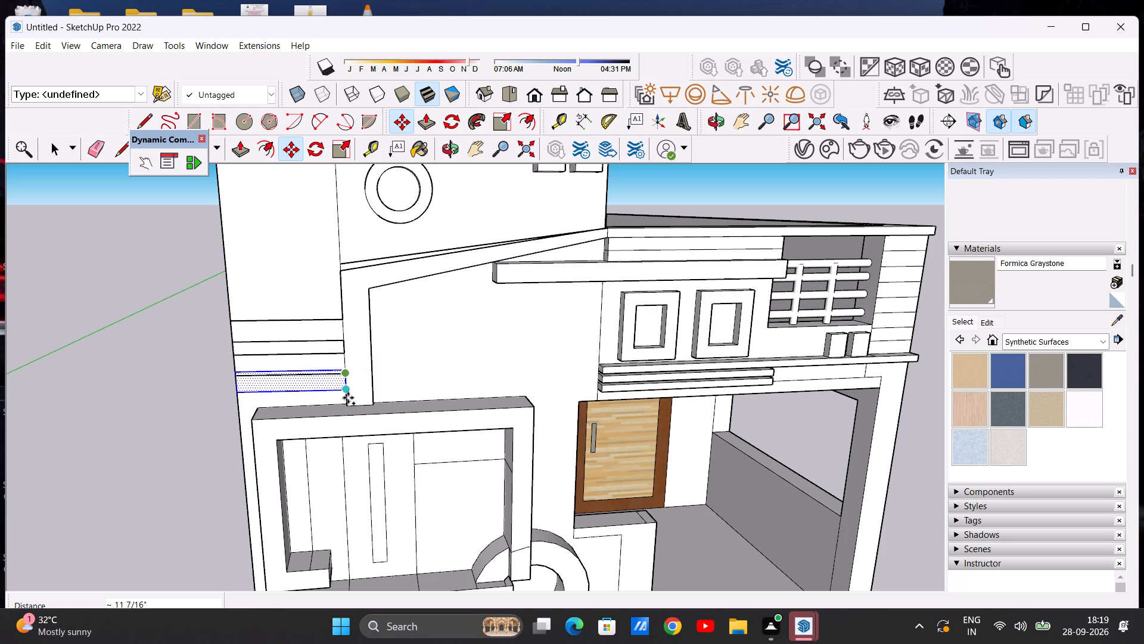
left_click(347, 401)
key("space")
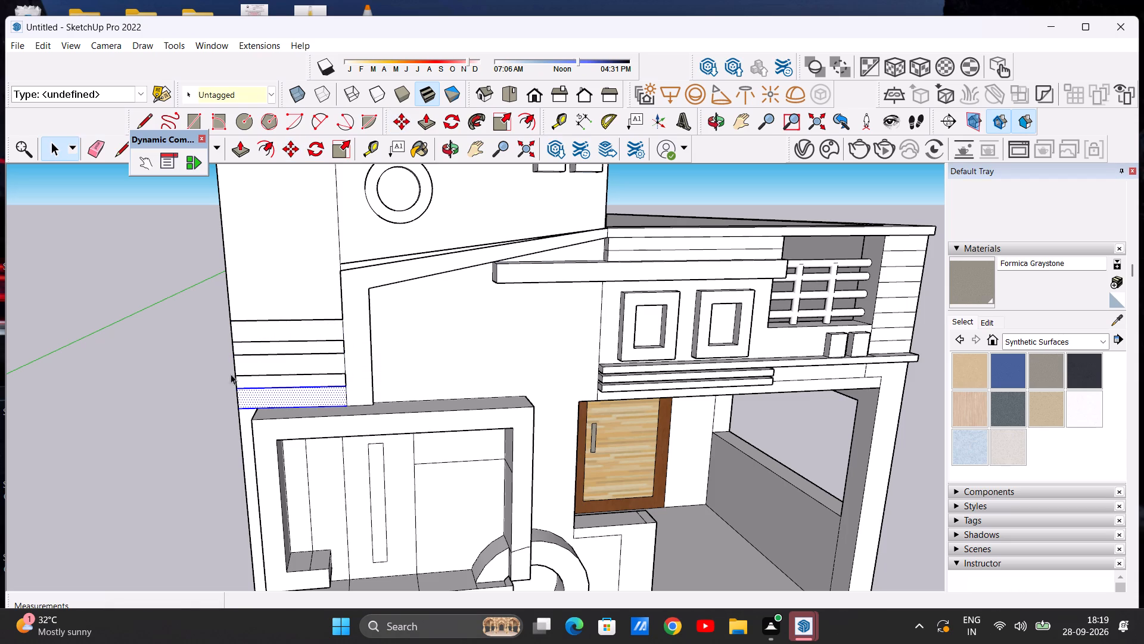
left_click(88, 385)
Extrude the top and middle strips beside the bent band outward by about 1' 7 7/16".
middle_click_drag(204, 391, 309, 381)
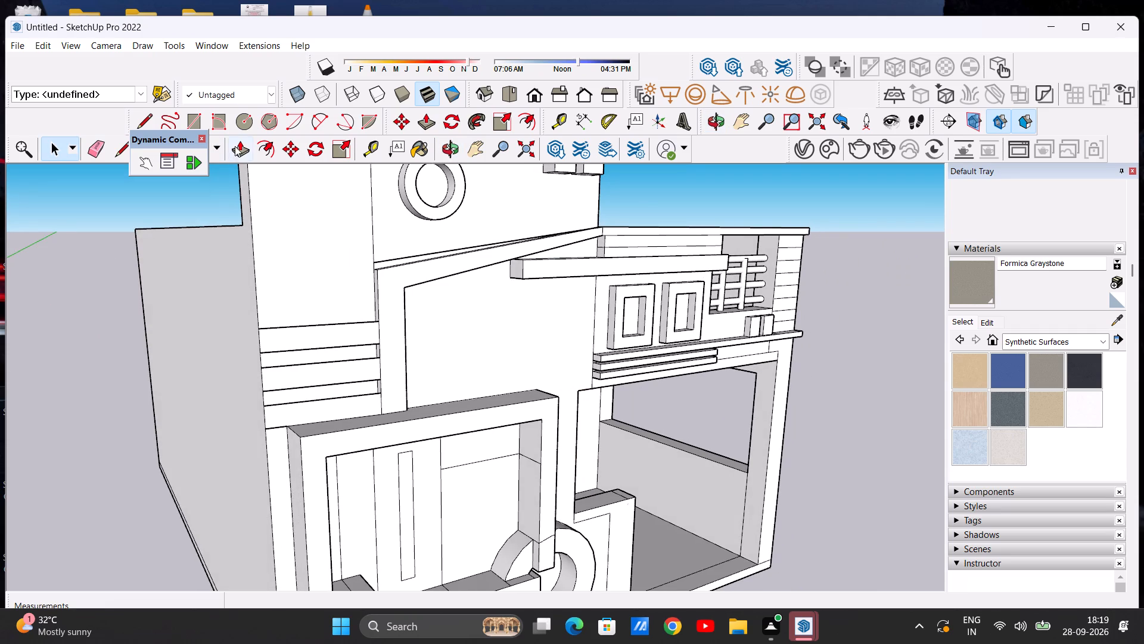
left_click(243, 150)
left_click(283, 334)
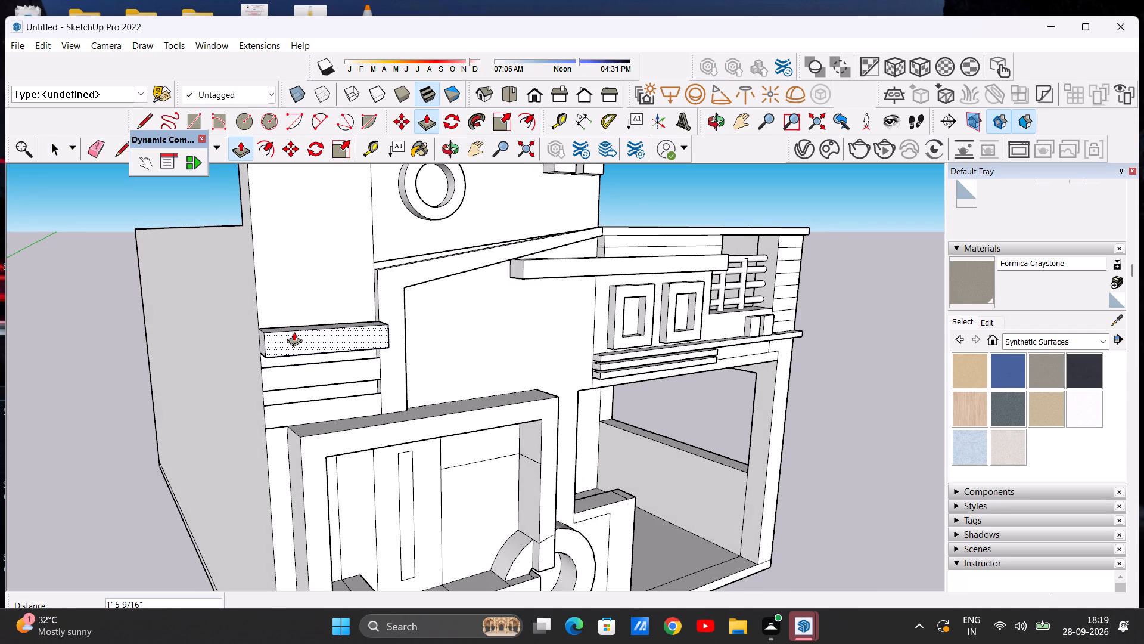
left_click(294, 333)
middle_click_drag(241, 355, 313, 372)
scroll(339, 410, "up", 4)
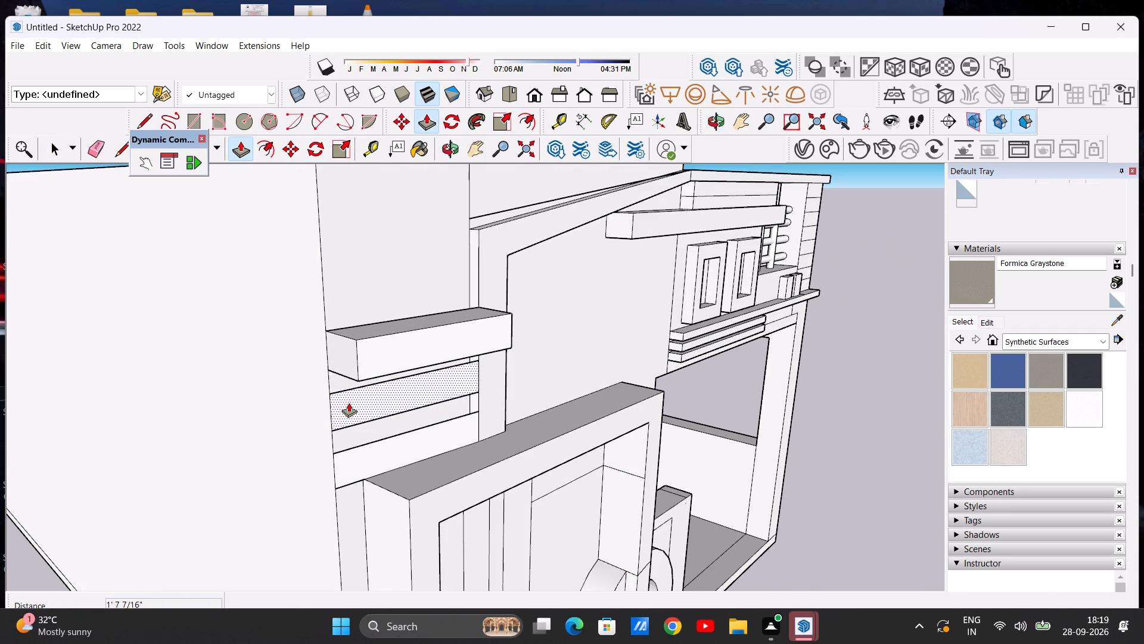
left_click(349, 401)
left_click(357, 375)
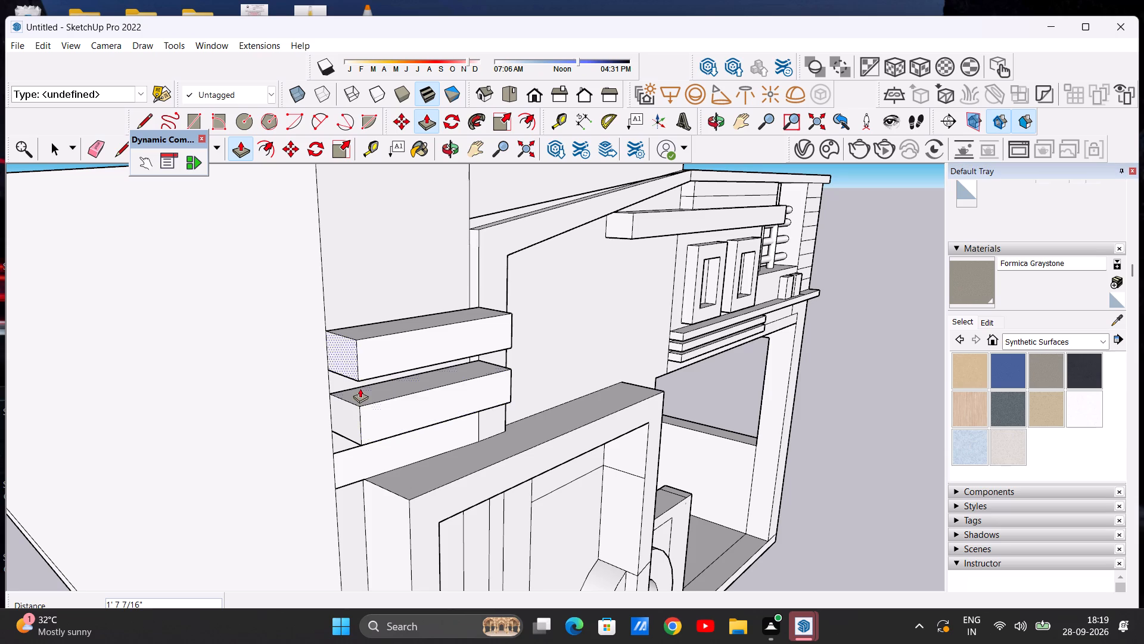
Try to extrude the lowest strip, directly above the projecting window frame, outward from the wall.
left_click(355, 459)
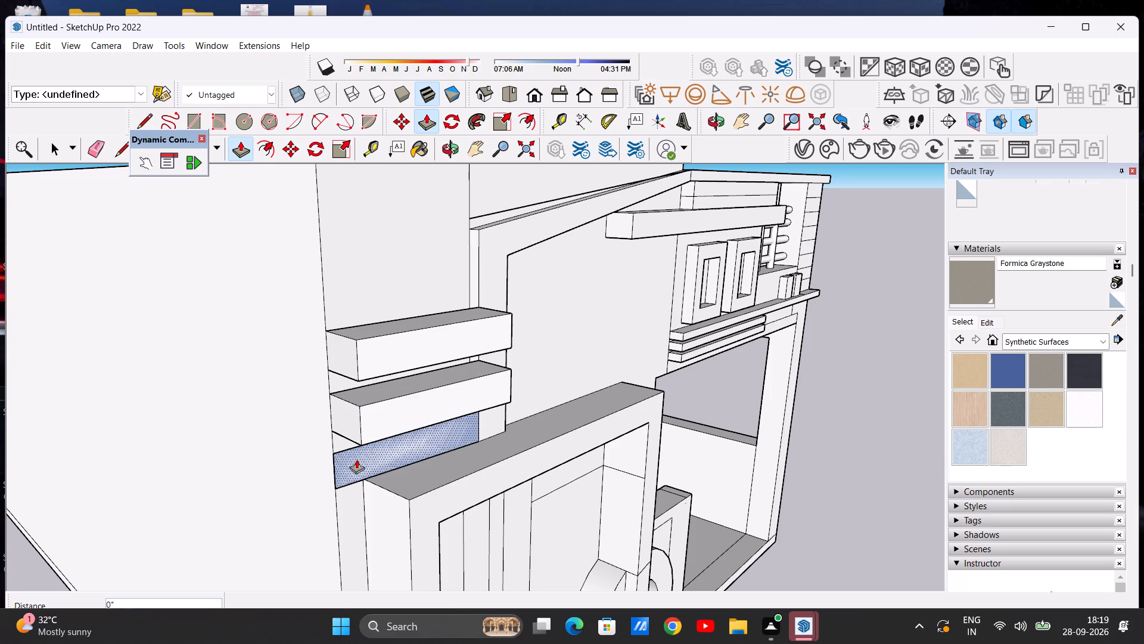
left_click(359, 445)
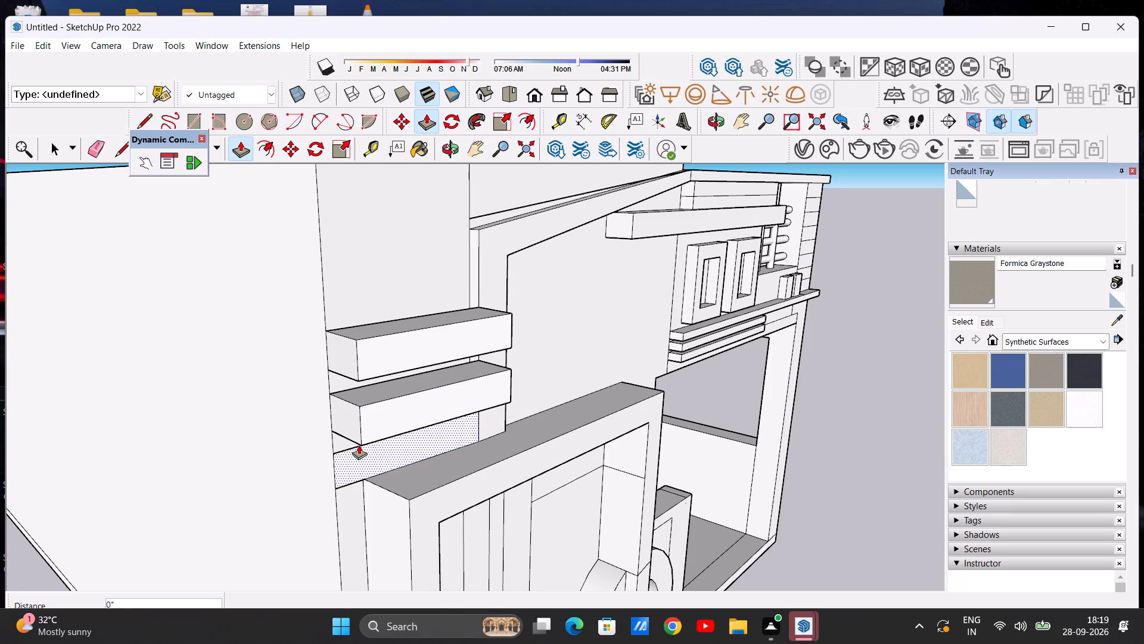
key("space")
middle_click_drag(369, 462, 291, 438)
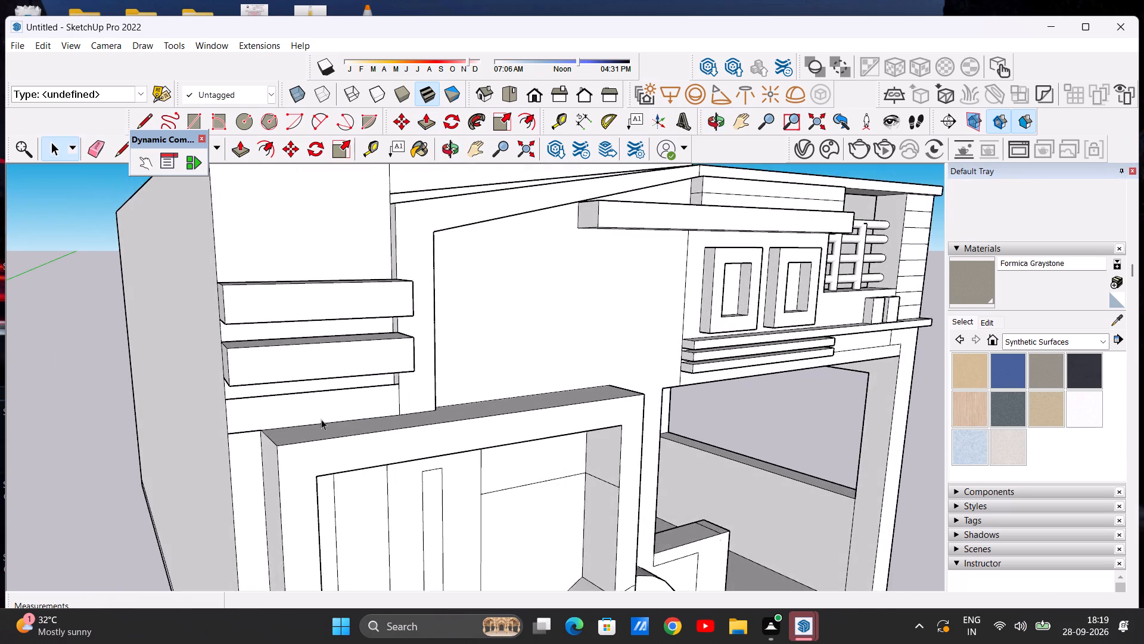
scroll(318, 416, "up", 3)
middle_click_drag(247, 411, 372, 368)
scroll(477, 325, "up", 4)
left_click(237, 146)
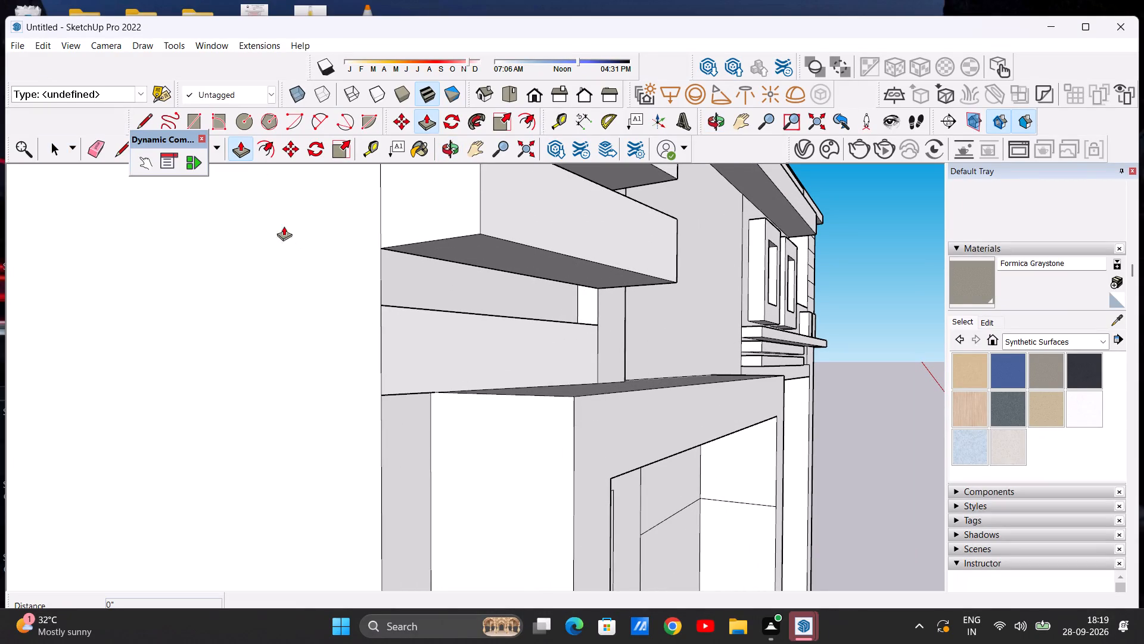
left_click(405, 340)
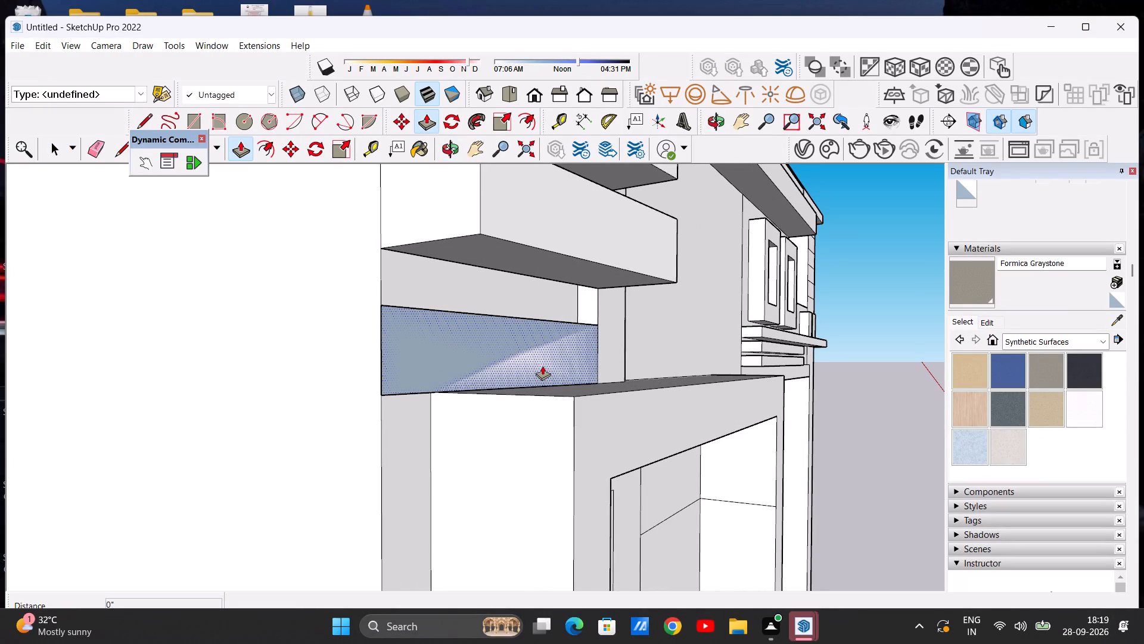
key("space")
Draw a line about 6' 7/16" long across the lowest strip, just above its bottom edge, from the wall's outer edge to the bent band.
middle_click_drag(443, 356, 419, 404)
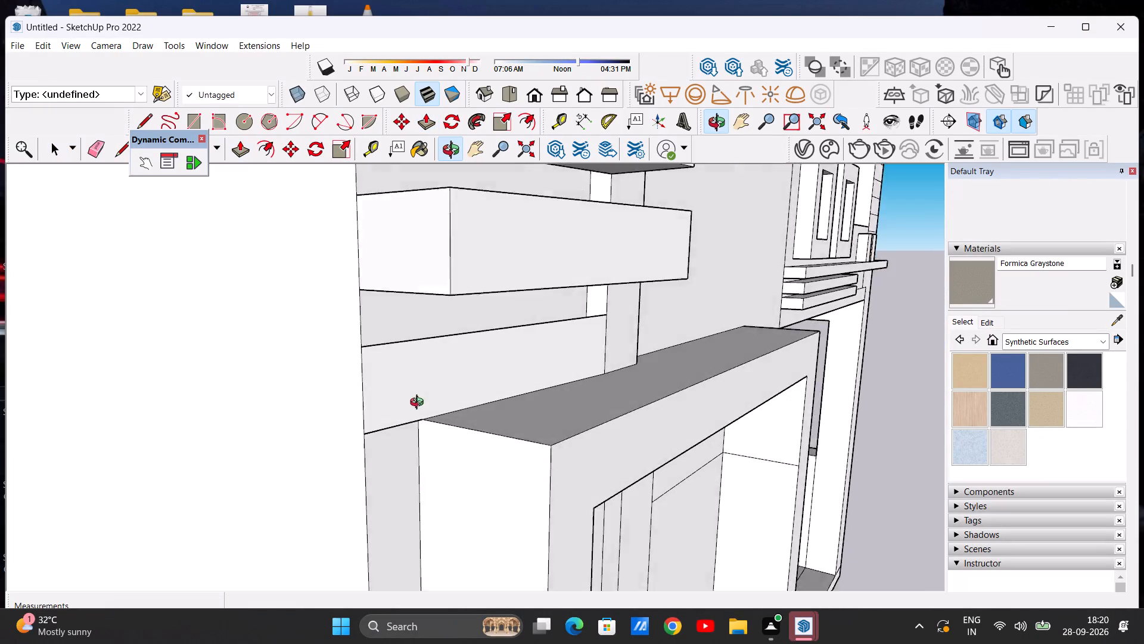
middle_click_drag(419, 404, 402, 418)
scroll(466, 411, "up", 1)
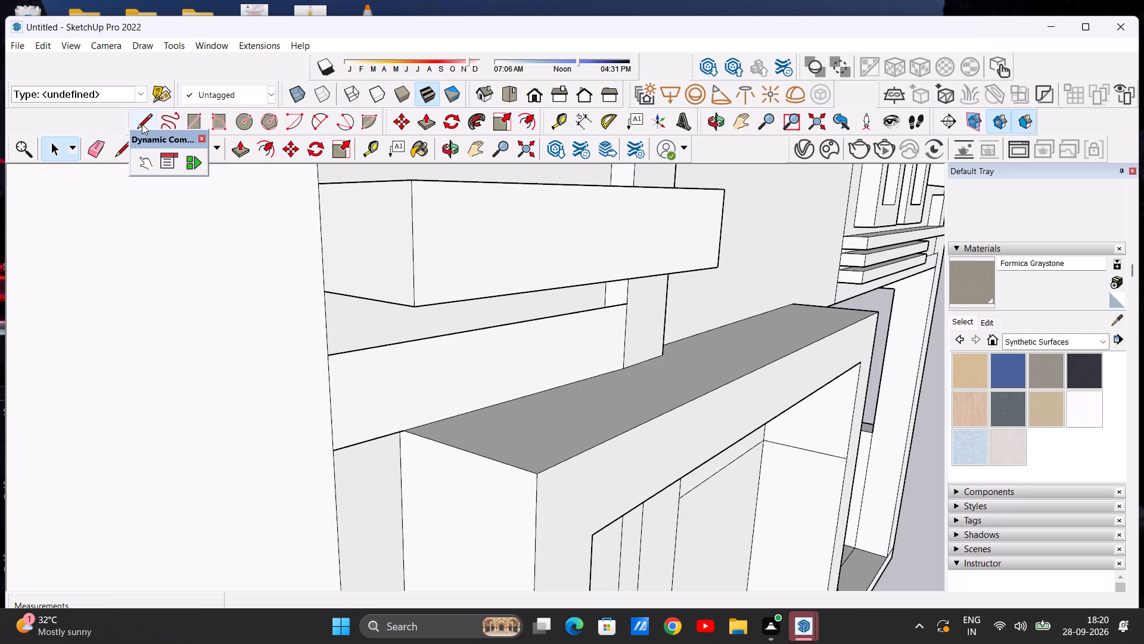
left_click(142, 124)
scroll(387, 465, "up", 3)
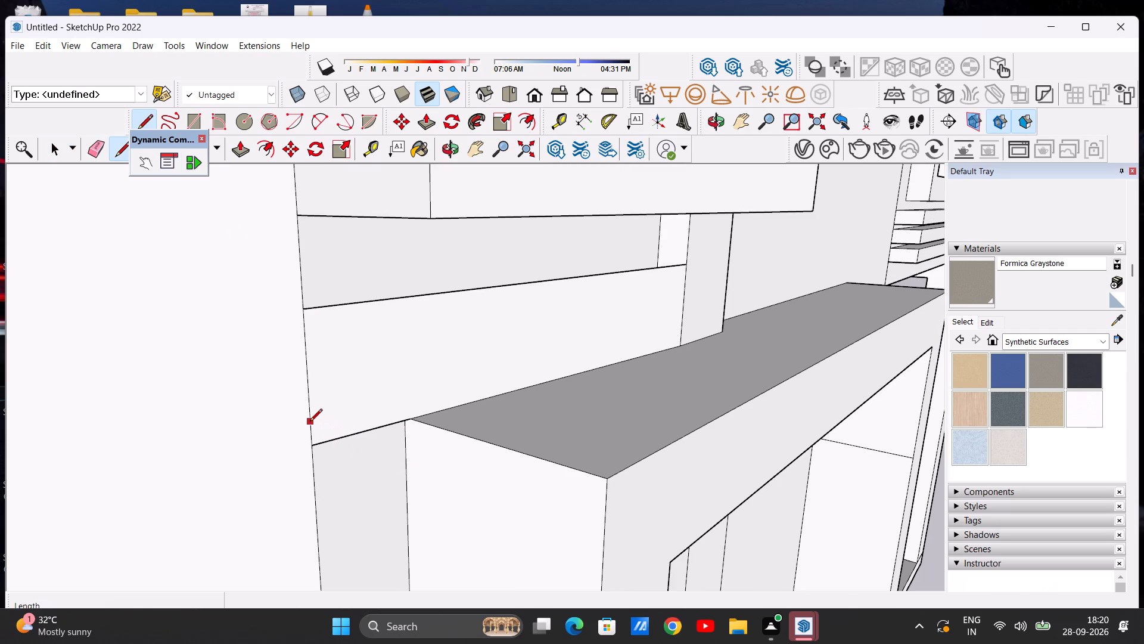
left_click(310, 422)
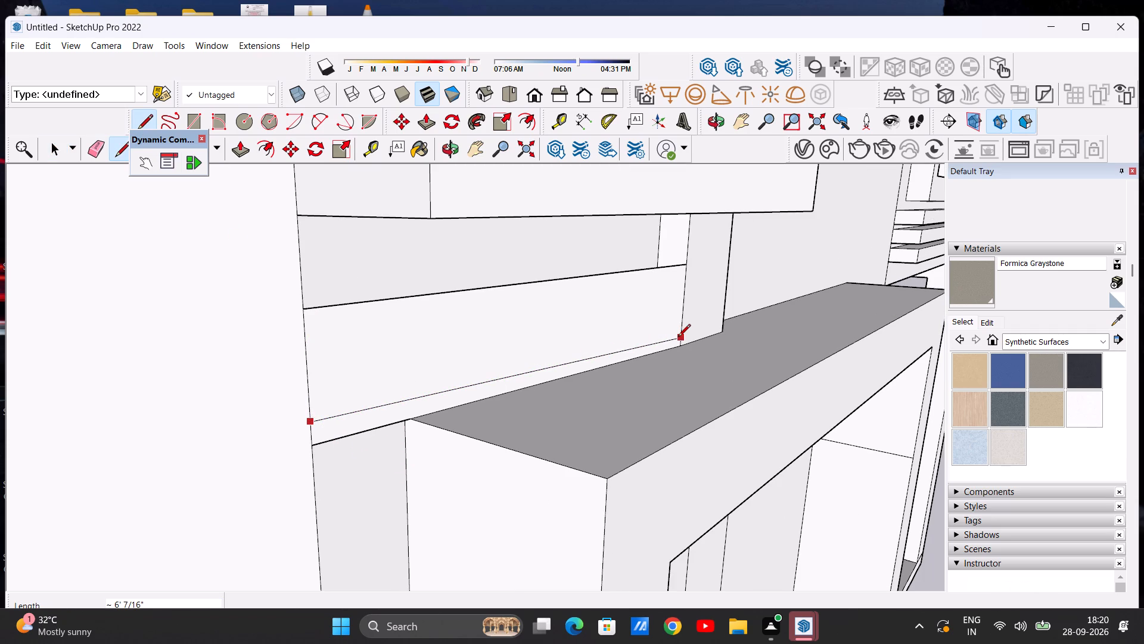
left_click(678, 338)
key("space")
Extrude the part of the lowest strip above the new line outward 1' 7 7/16", flush with the strip above.
left_click(237, 150)
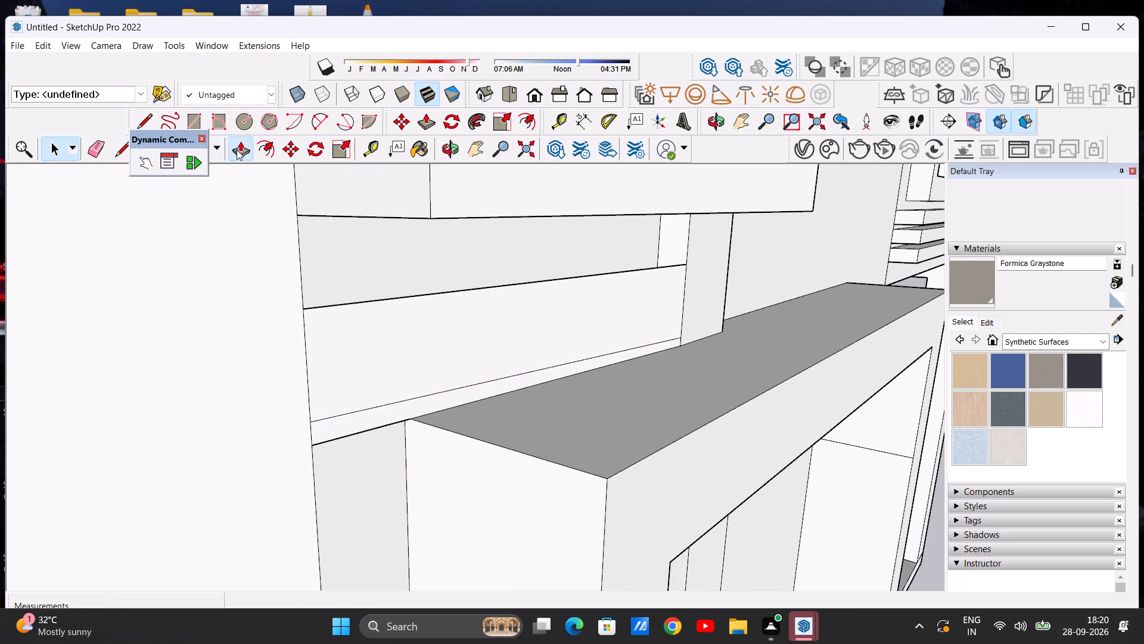
left_click(345, 343)
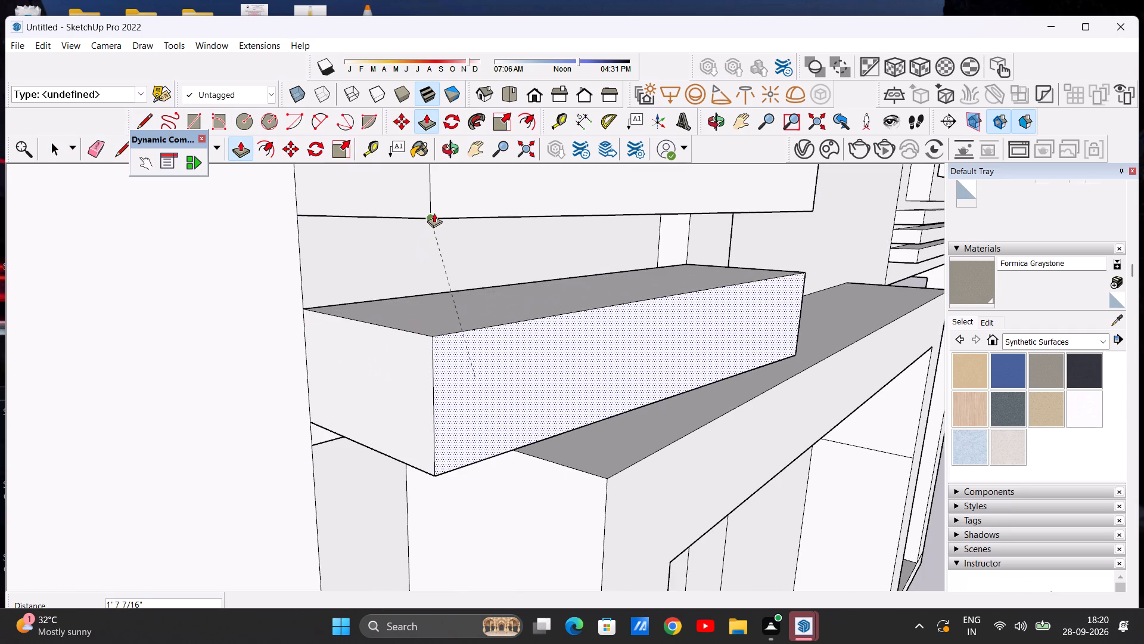
left_click(434, 213)
key("space")
Examine the three raised strips against the whole front facade from several angles and distances.
scroll(385, 406, "down", 12)
middle_click_drag(477, 342, 247, 339)
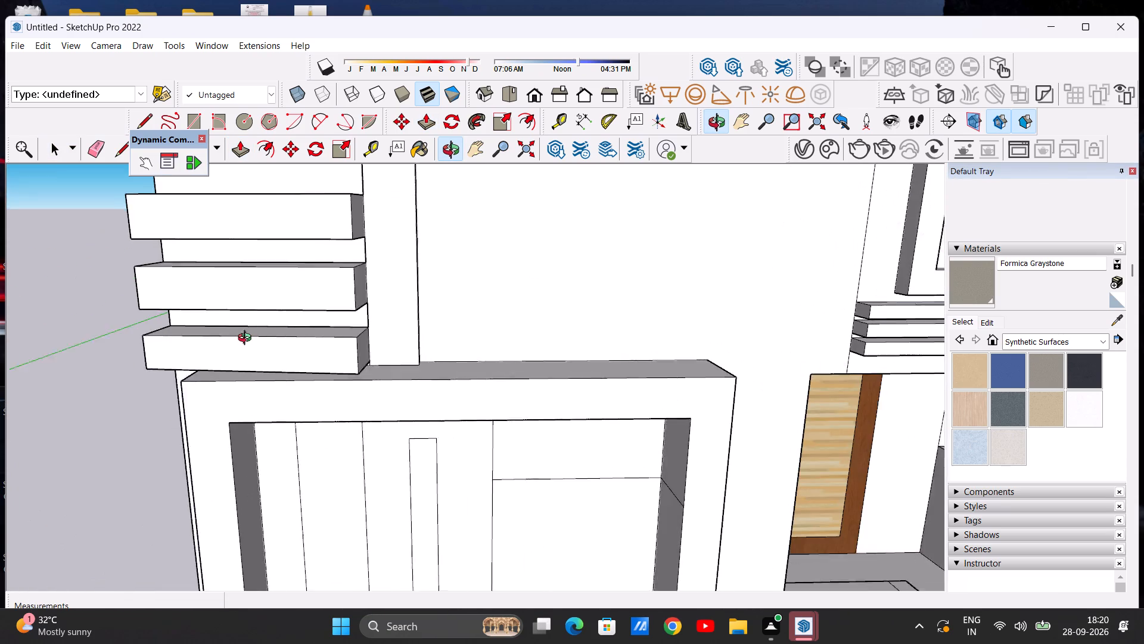
middle_click_drag(247, 339, 243, 339)
scroll(243, 338, "down", 7)
middle_click_drag(251, 322, 274, 316)
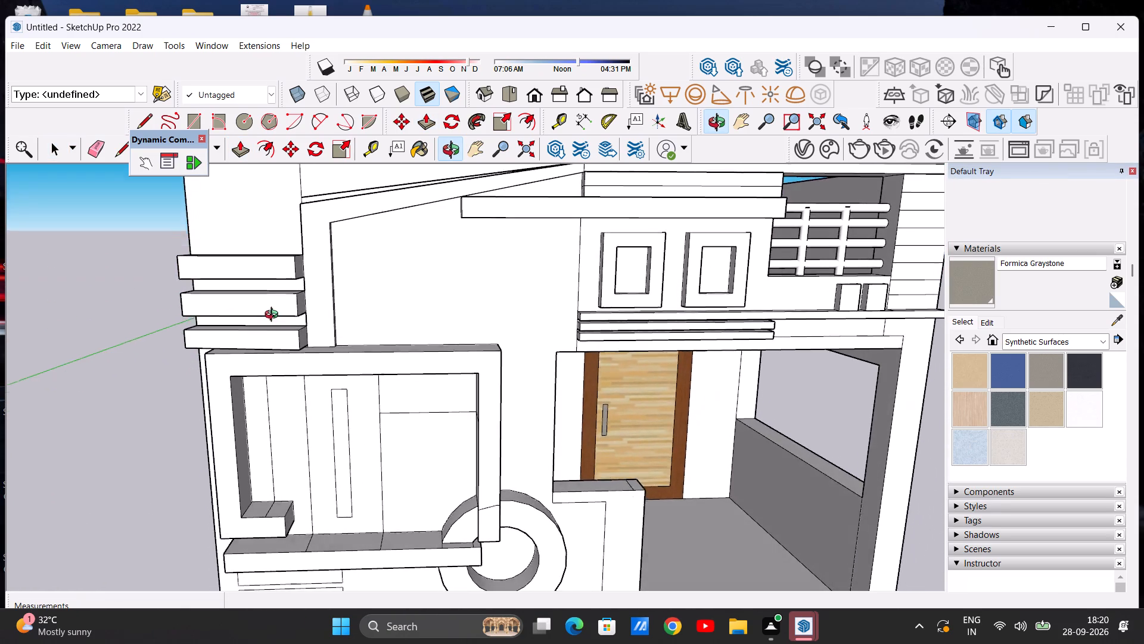
middle_click_drag(274, 316, 274, 317)
scroll(282, 323, "down", 12)
scroll(290, 323, "up", 6)
middle_click_drag(238, 354, 286, 328)
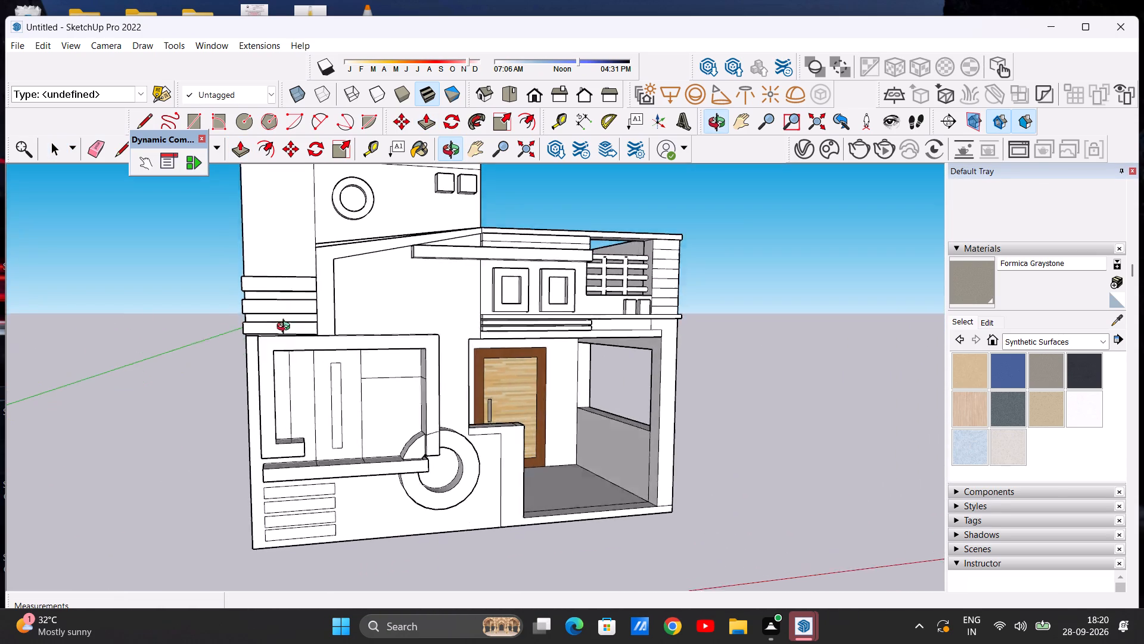
middle_click_drag(286, 328, 271, 345)
scroll(243, 361, "up", 13)
scroll(266, 343, "down", 2)
middle_click_drag(306, 310, 278, 323)
scroll(278, 324, "down", 6)
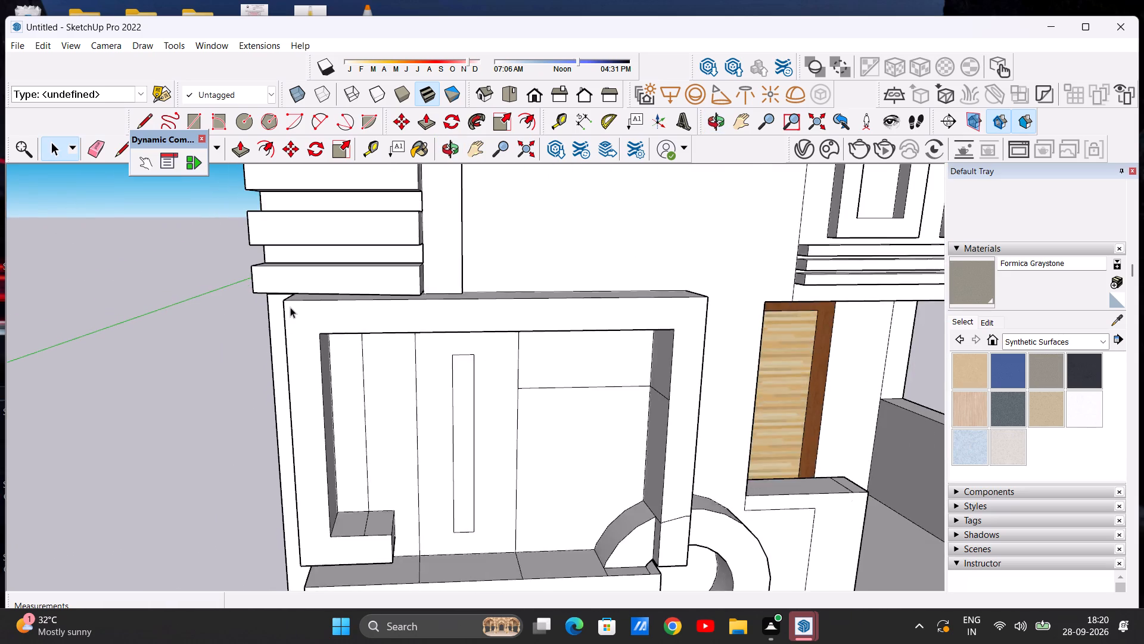
scroll(290, 307, "down", 14)
middle_click_drag(319, 284, 341, 205)
scroll(330, 235, "up", 7)
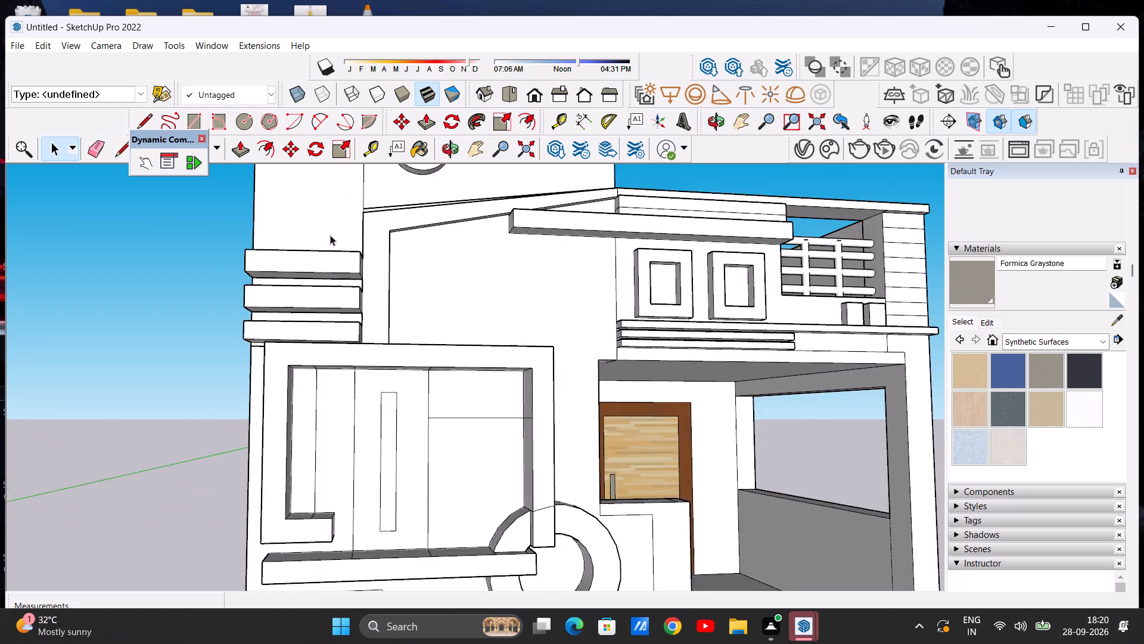
scroll(278, 354, "down", 9)
scroll(428, 250, "up", 1)
middle_click_drag(365, 304, 340, 359)
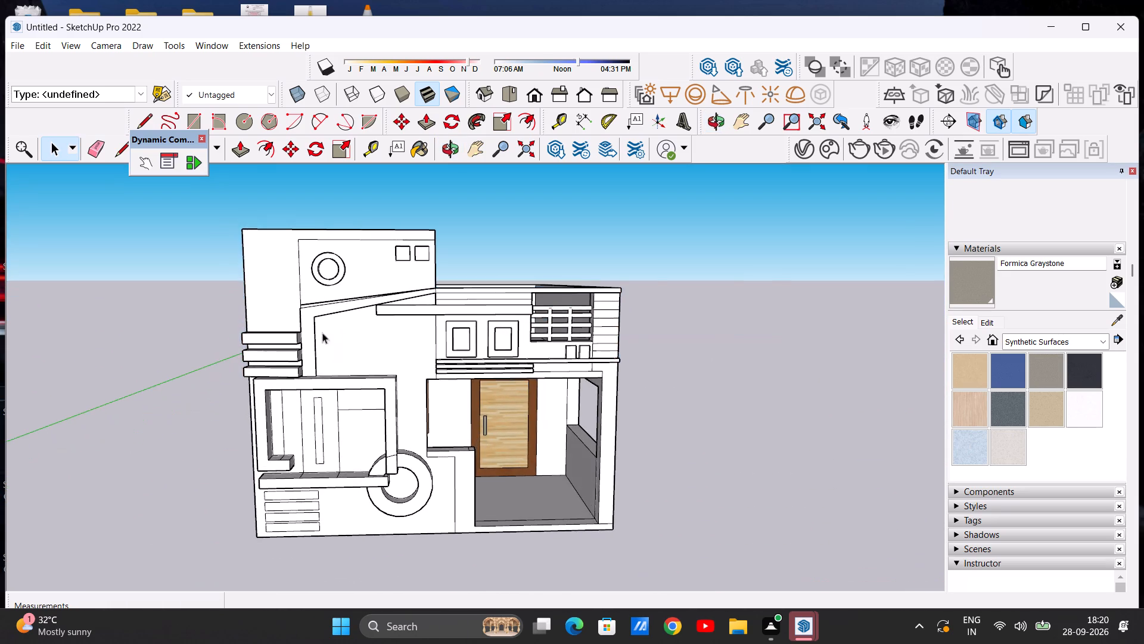
scroll(309, 326, "up", 4)
middle_click_drag(318, 333, 409, 350)
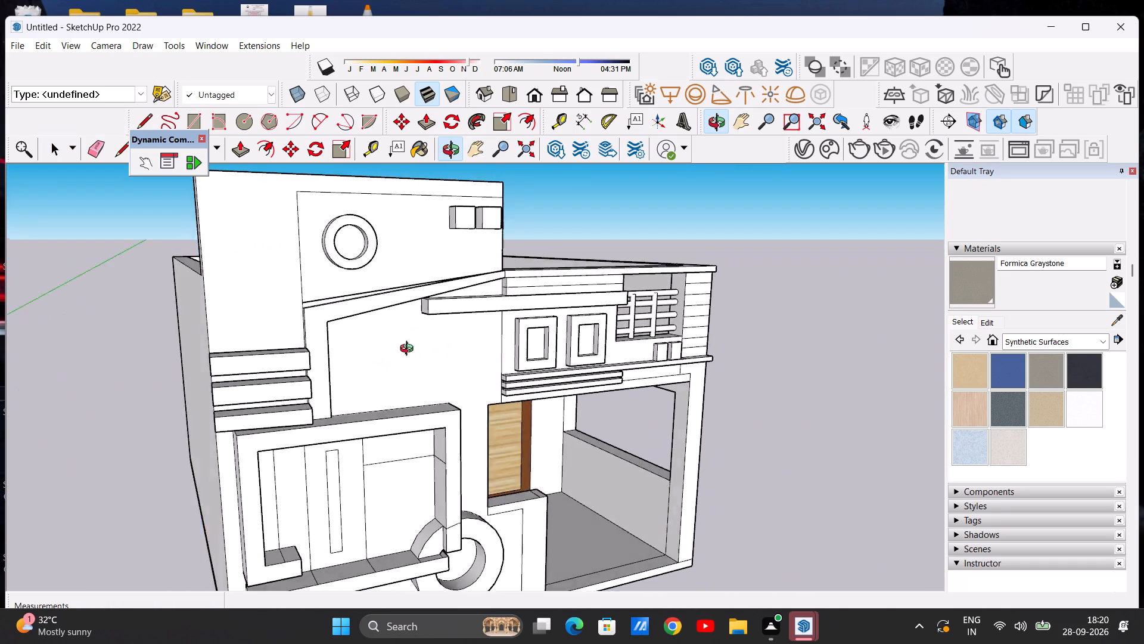
middle_click_drag(409, 350, 360, 349)
scroll(363, 351, "down", 4)
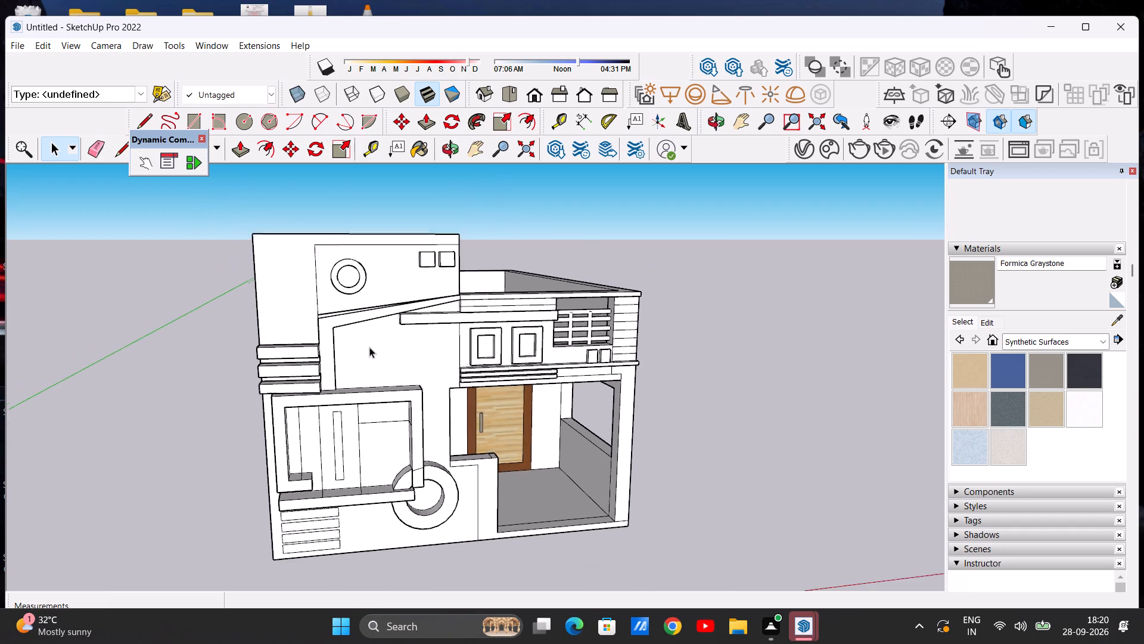
scroll(369, 347, "down", 2)
middle_click_drag(295, 338, 281, 334)
scroll(309, 307, "up", 5)
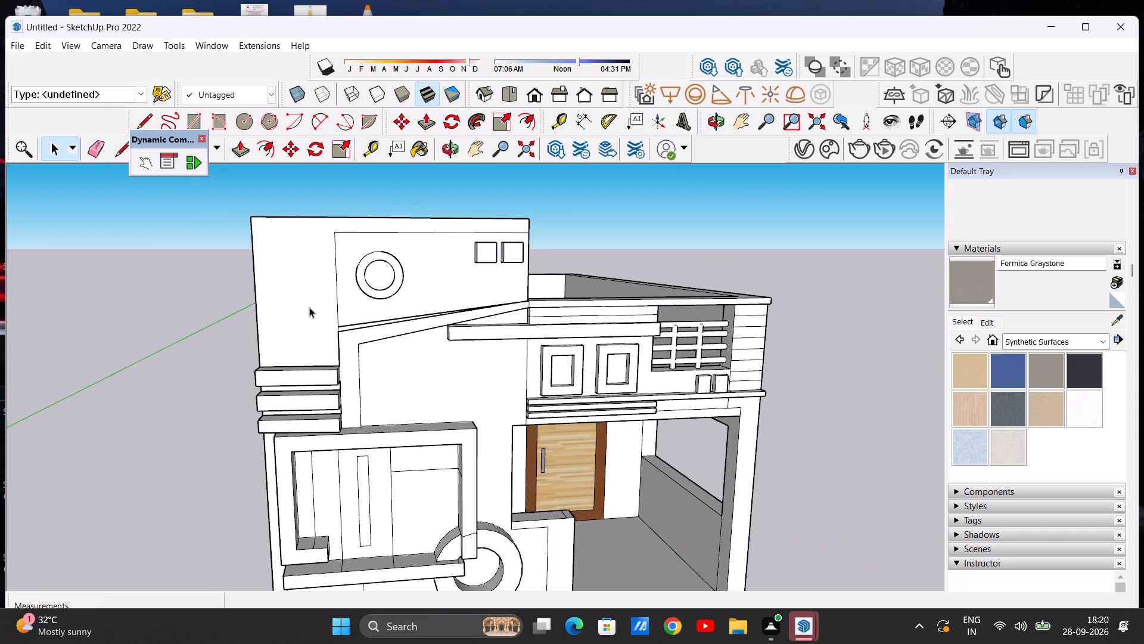
scroll(322, 312, "up", 5)
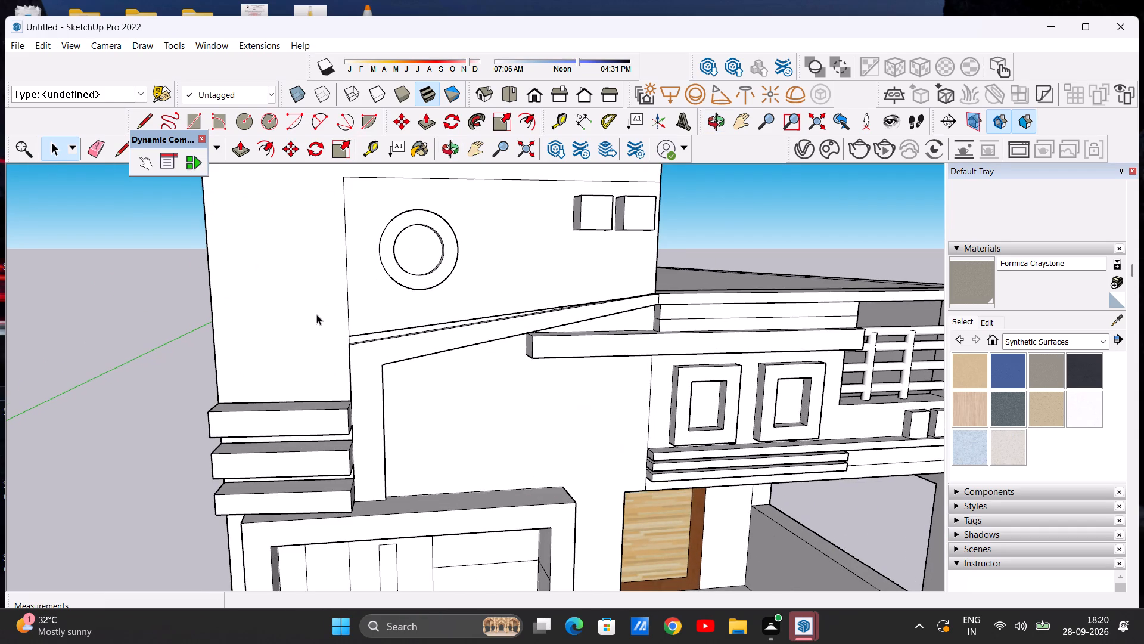
scroll(279, 316, "down", 5)
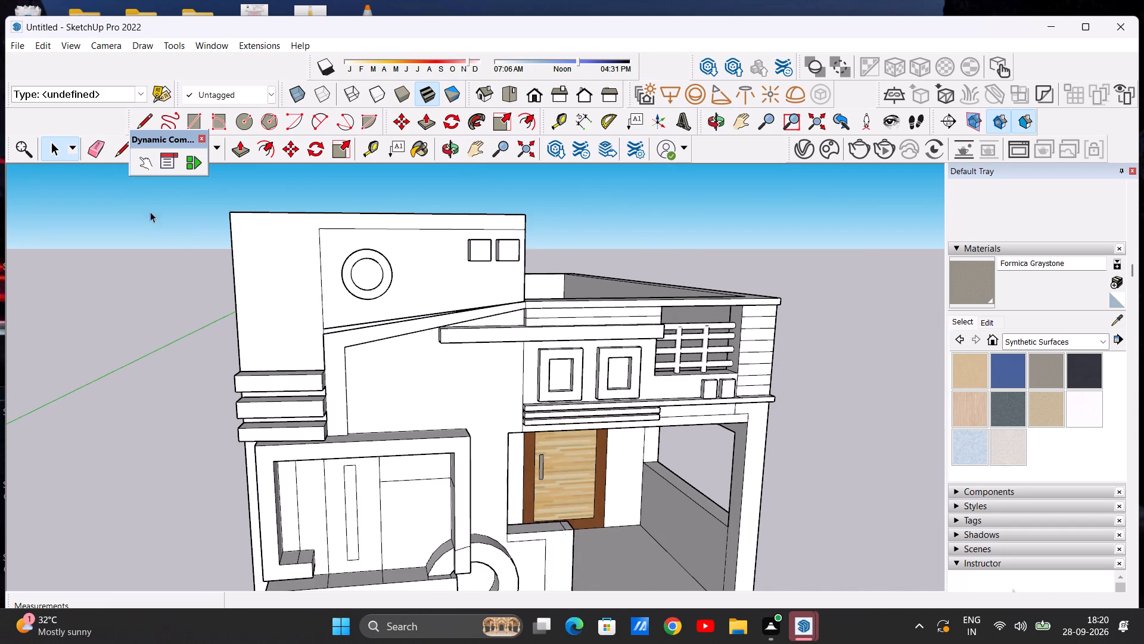
Draw a square of about 1' 10 1/8" per side on the tall wall, centred just above the top raised strip.
left_click(199, 117)
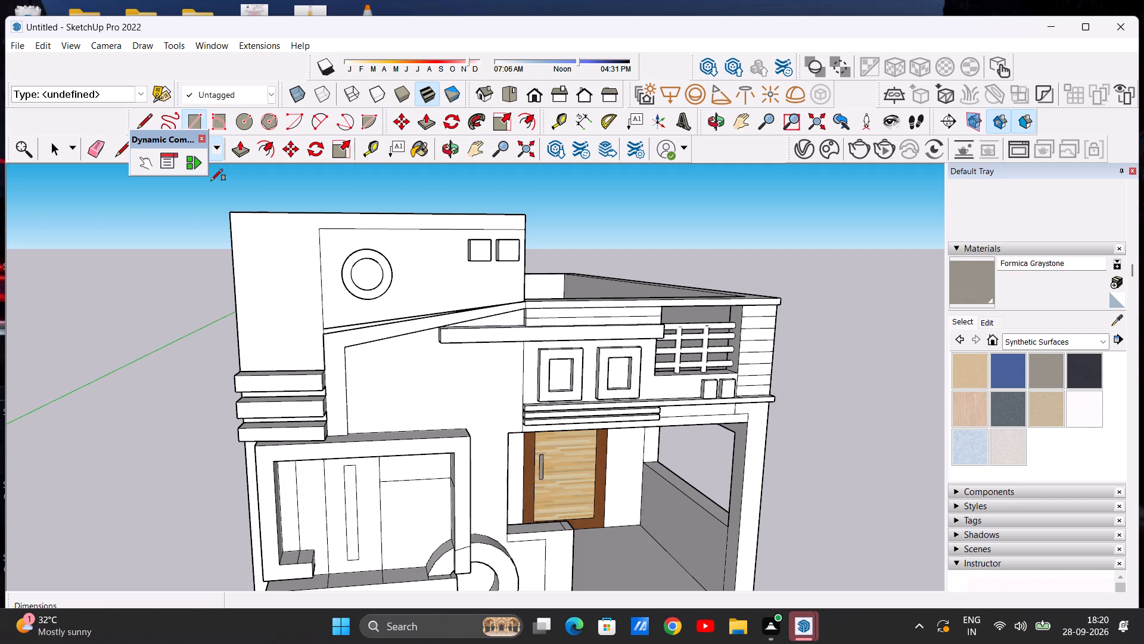
scroll(249, 347, "up", 6)
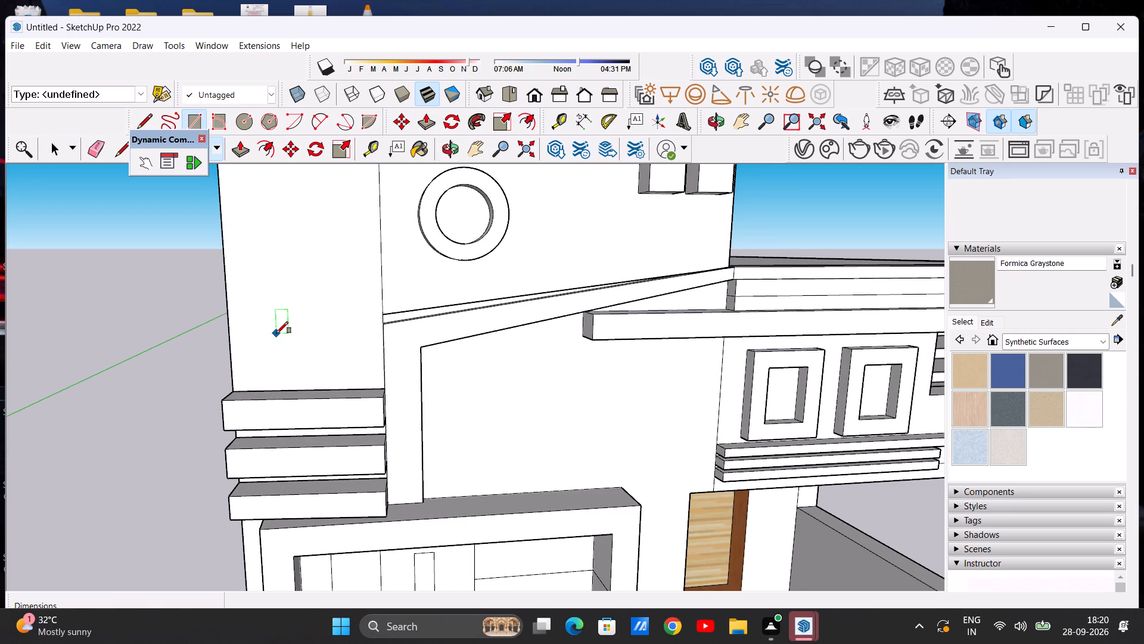
left_click(276, 333)
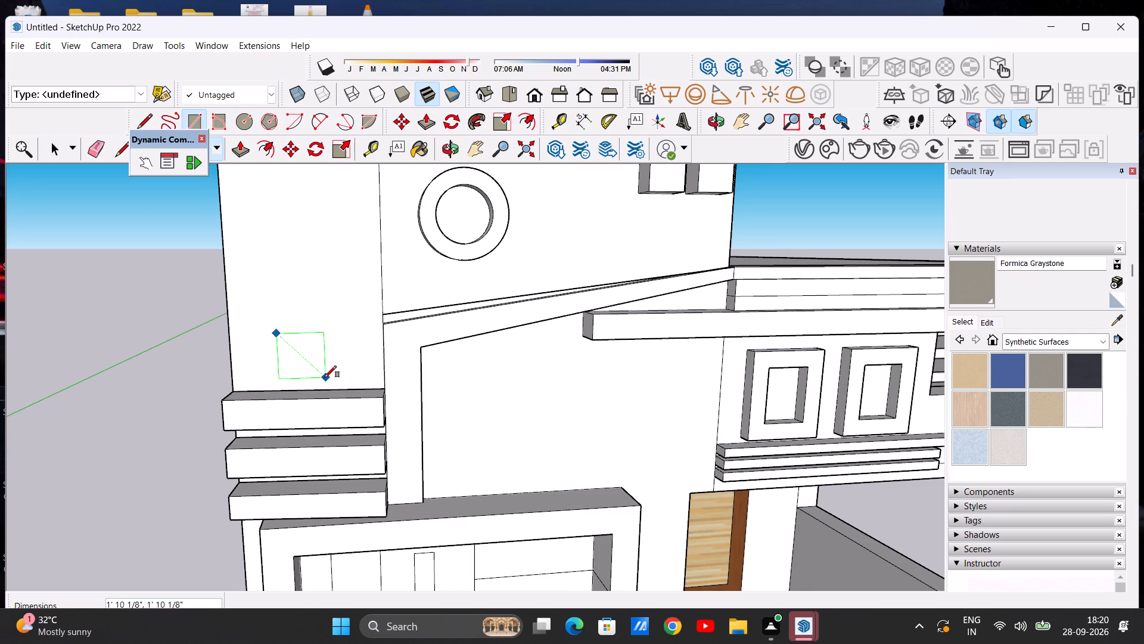
left_click(325, 379)
key("space")
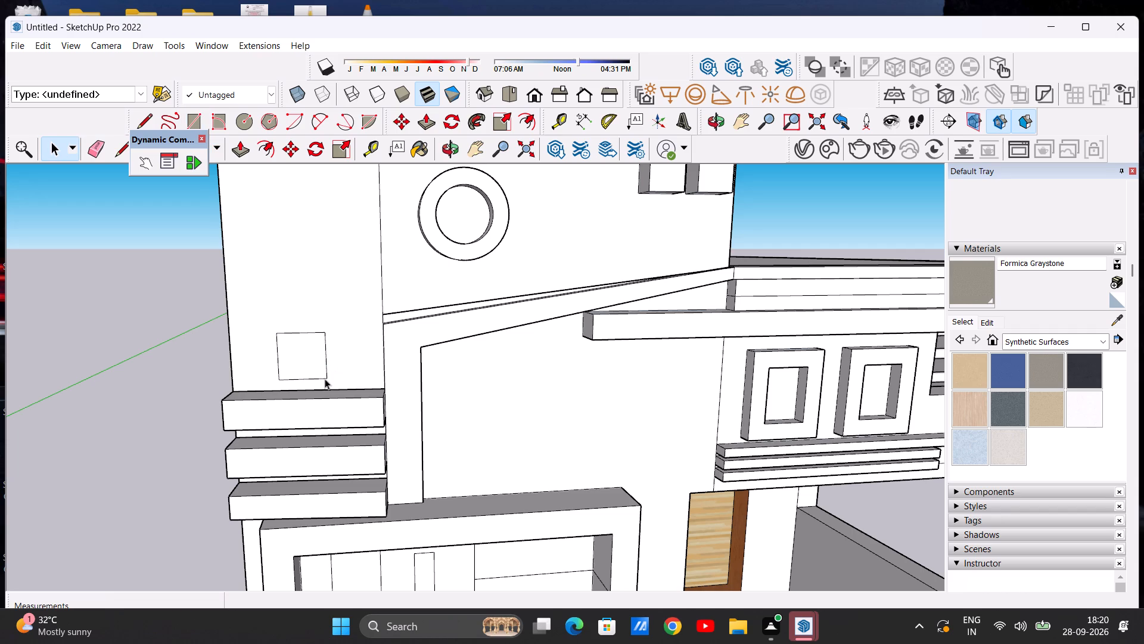
Copy the square straight up the tall wall, about 2' 6 1/4" above the original.
double_click(301, 367)
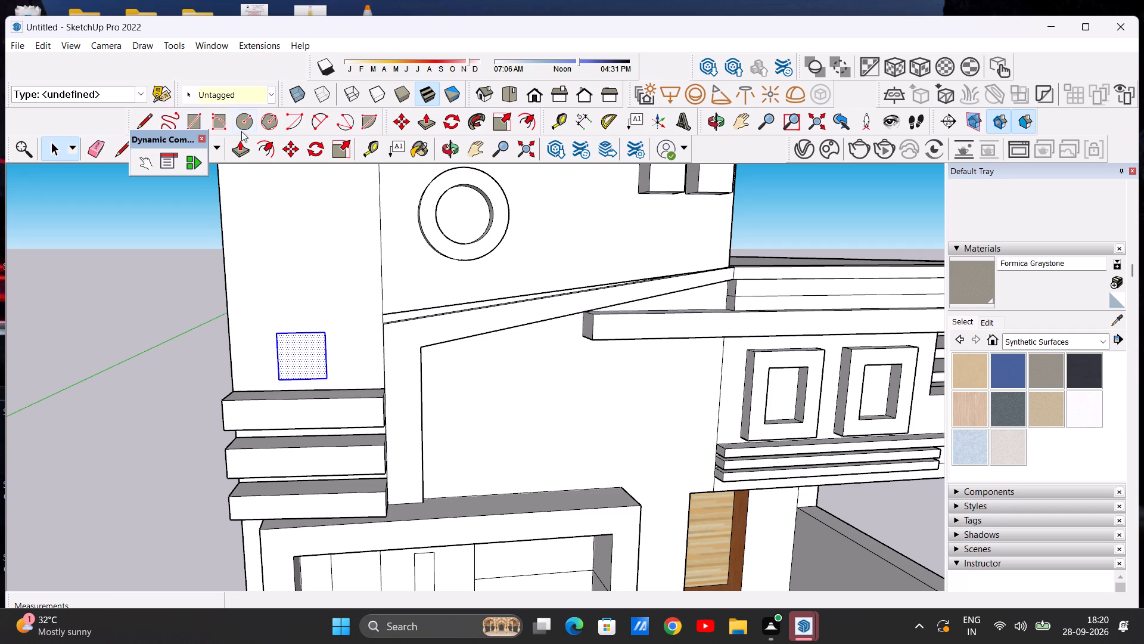
left_click(288, 141)
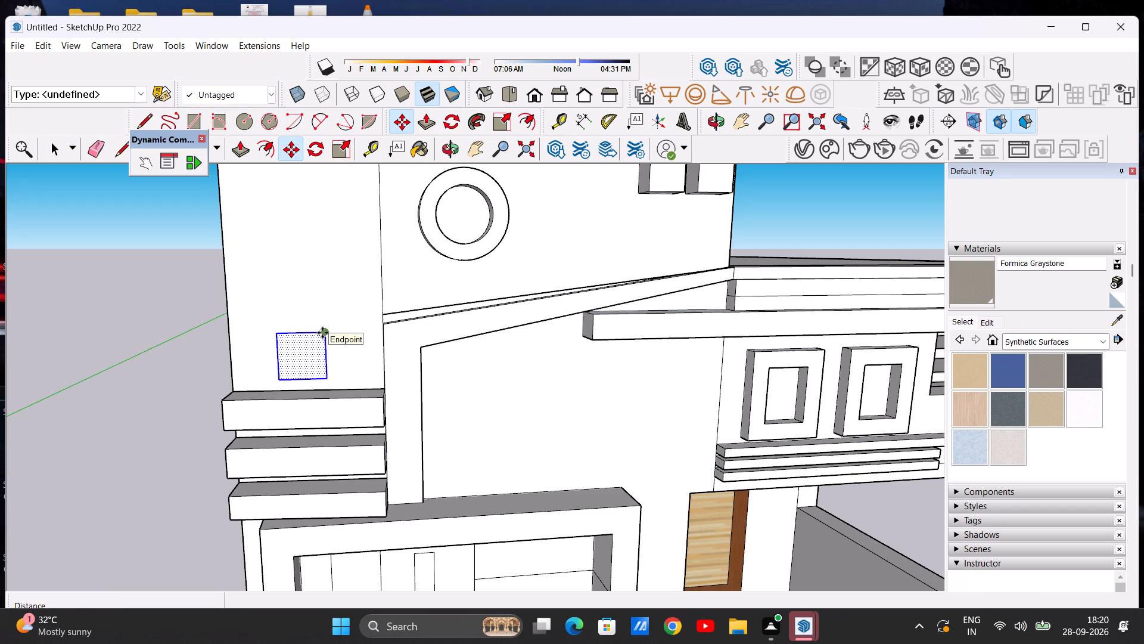
left_click(322, 333)
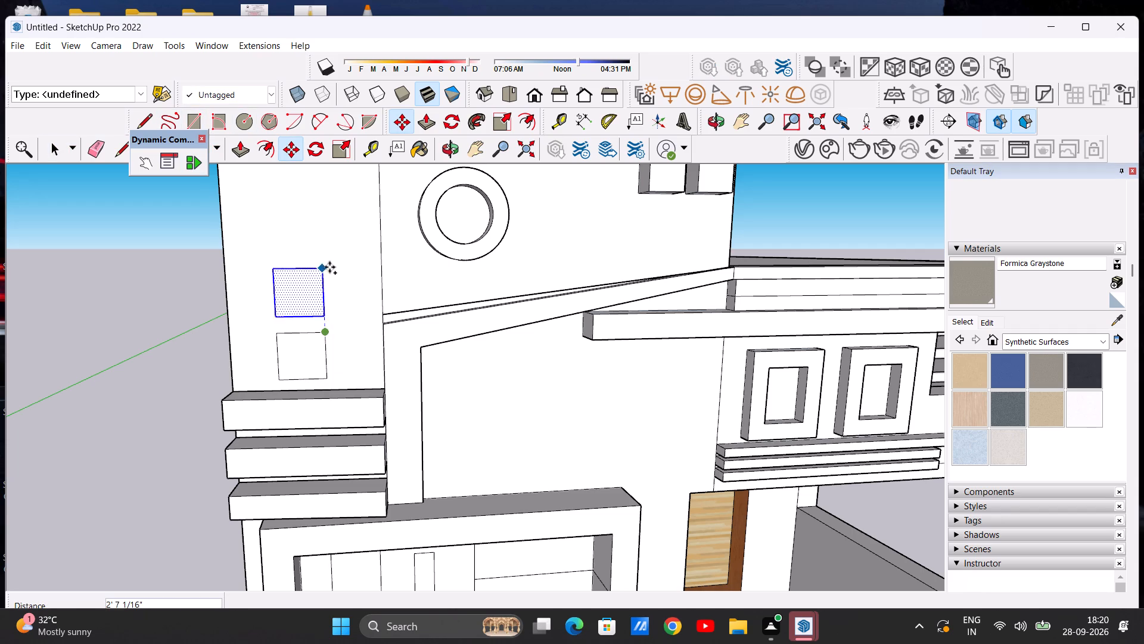
left_click(324, 269)
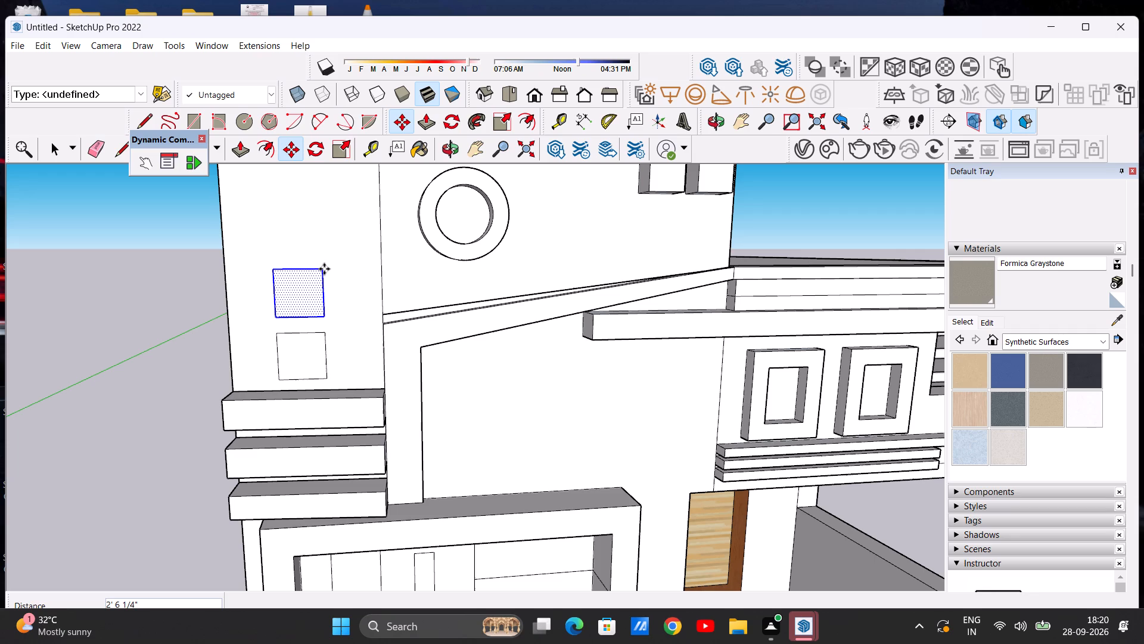
key("space")
scroll(324, 269, "down", 6)
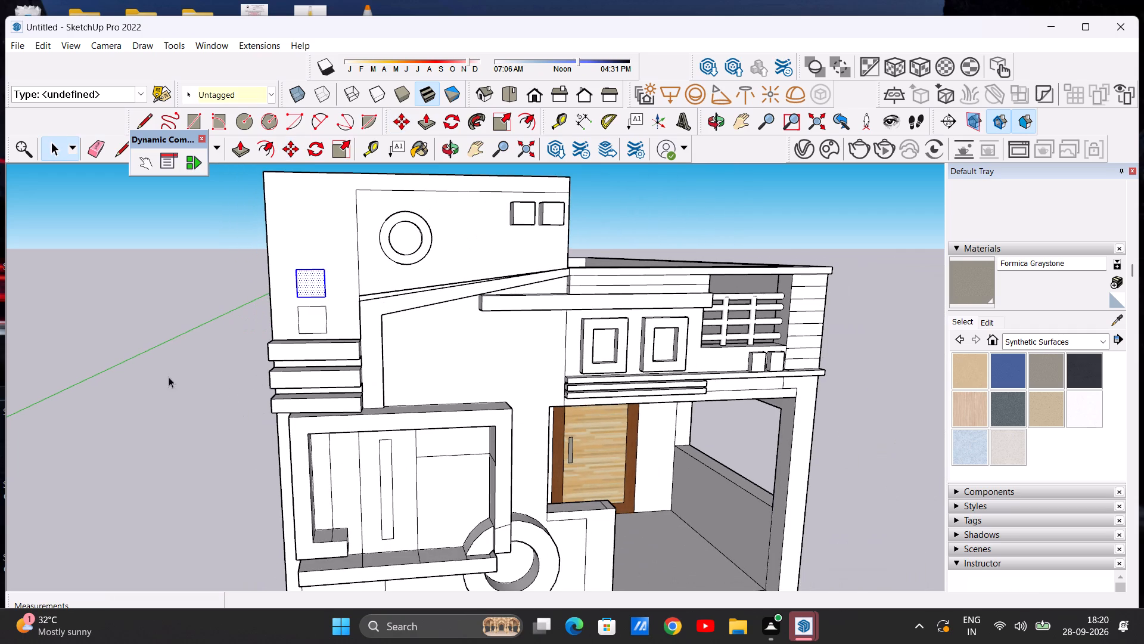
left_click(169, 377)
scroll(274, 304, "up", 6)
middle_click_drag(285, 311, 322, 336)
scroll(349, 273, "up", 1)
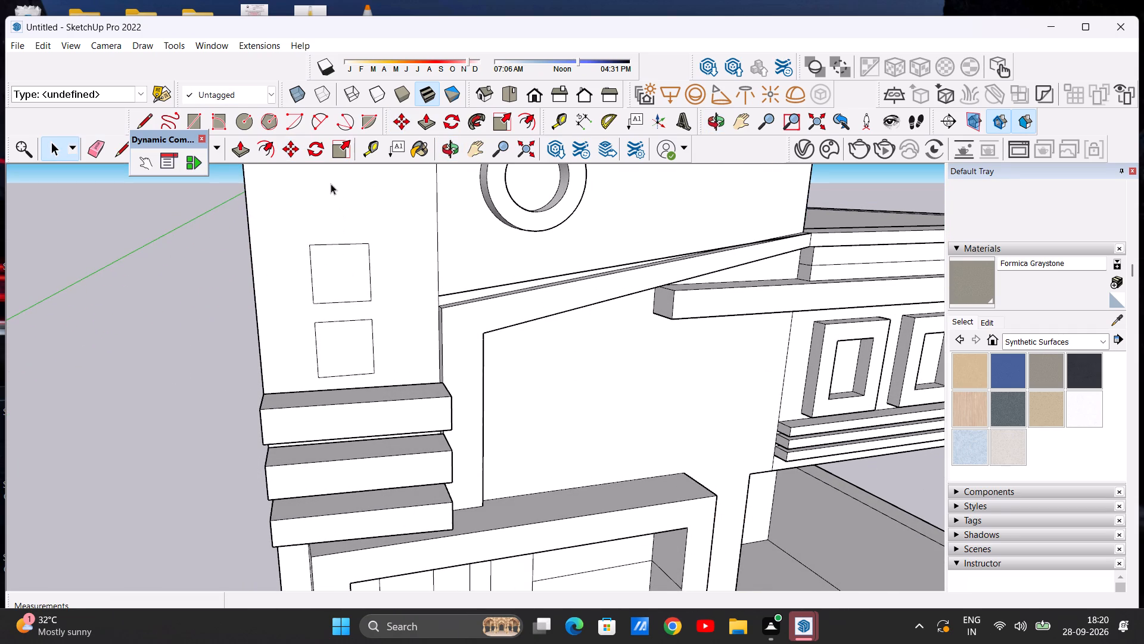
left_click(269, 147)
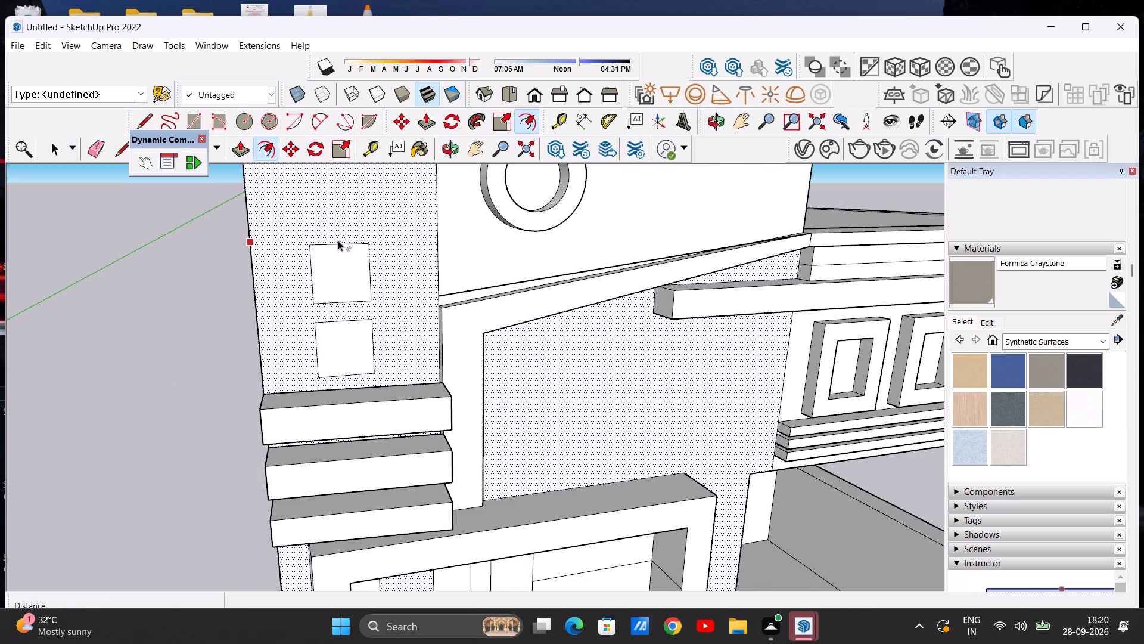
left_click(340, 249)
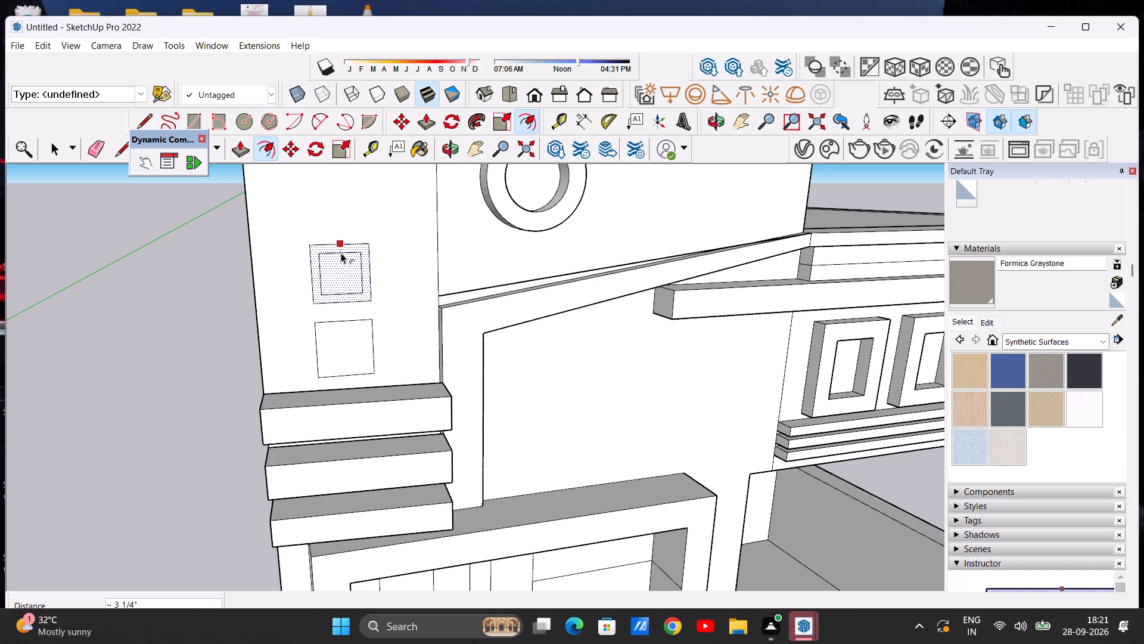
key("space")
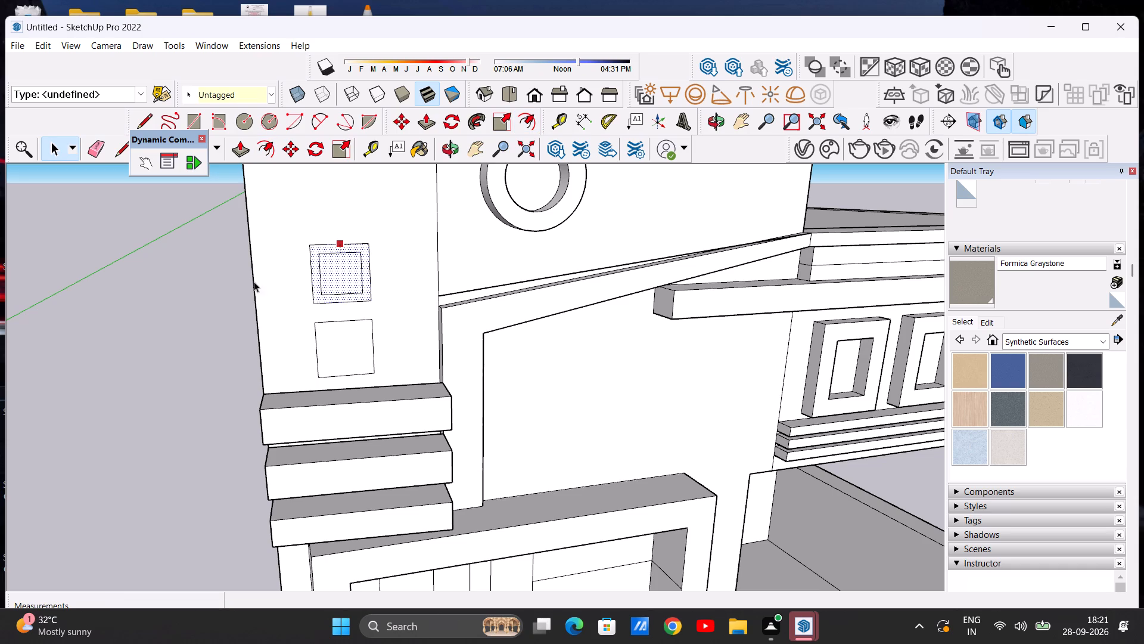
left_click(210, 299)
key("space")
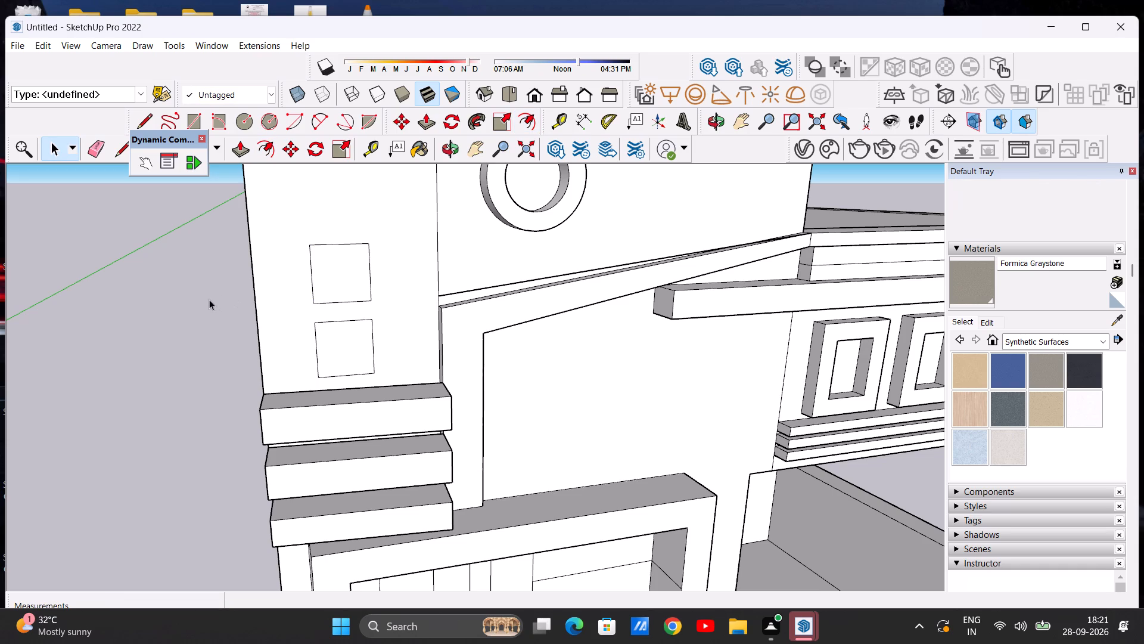
Extrude both squares on the tall wall outward about 1' 1 5/16", making their front faces flush with each other.
scroll(303, 304, "down", 6)
middle_click_drag(128, 307, 222, 279)
scroll(396, 273, "up", 6)
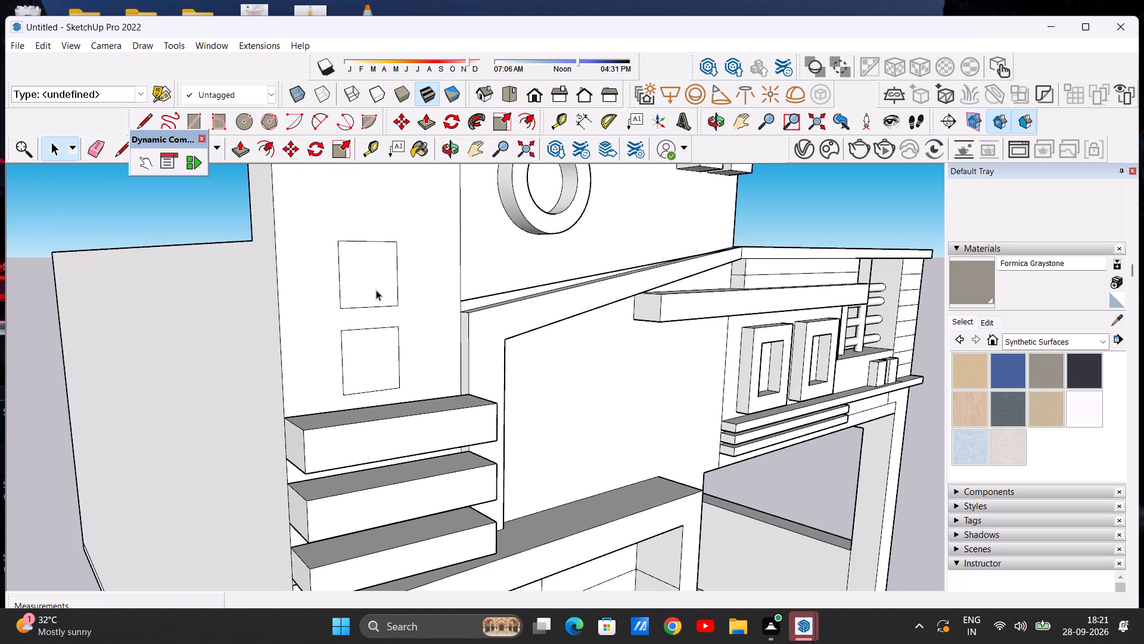
scroll(376, 290, "down", 4)
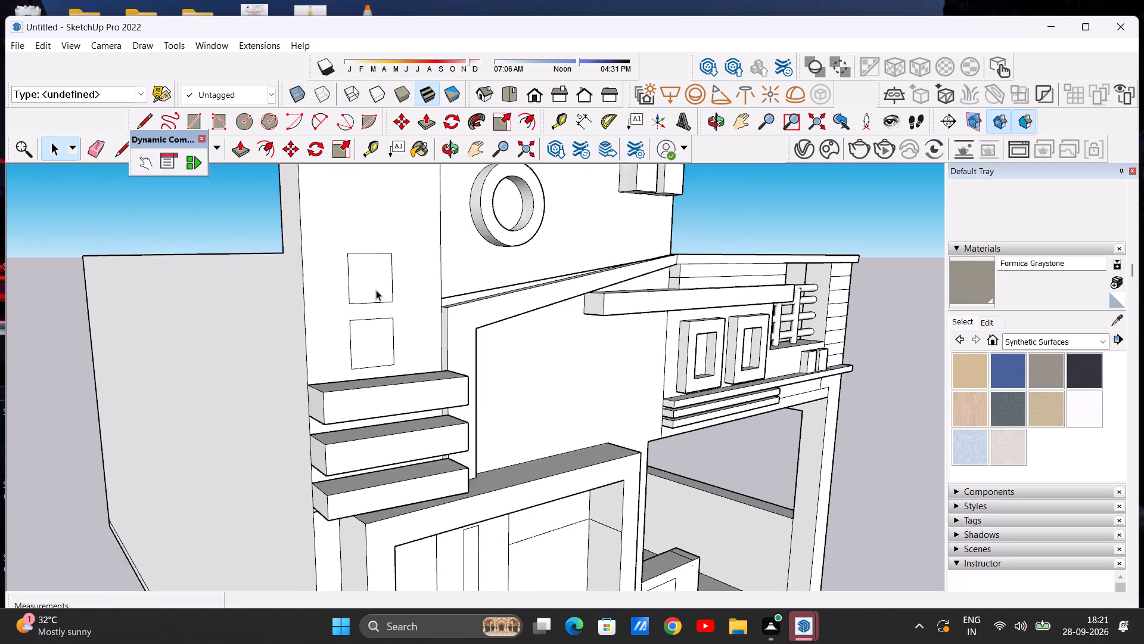
scroll(376, 290, "down", 2)
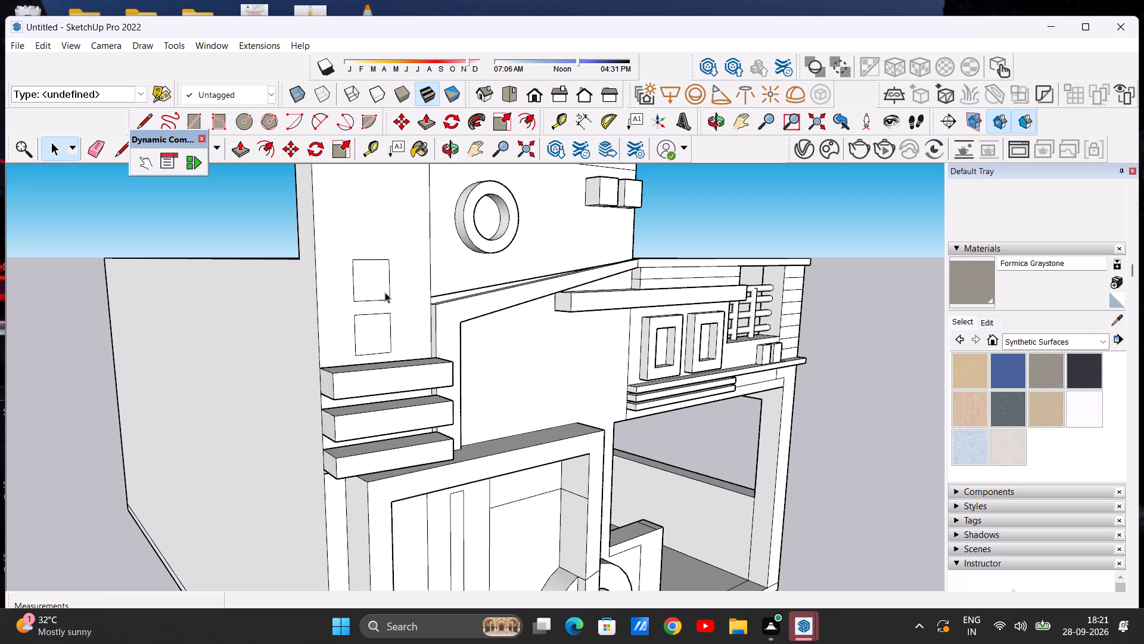
scroll(460, 345, "down", 3)
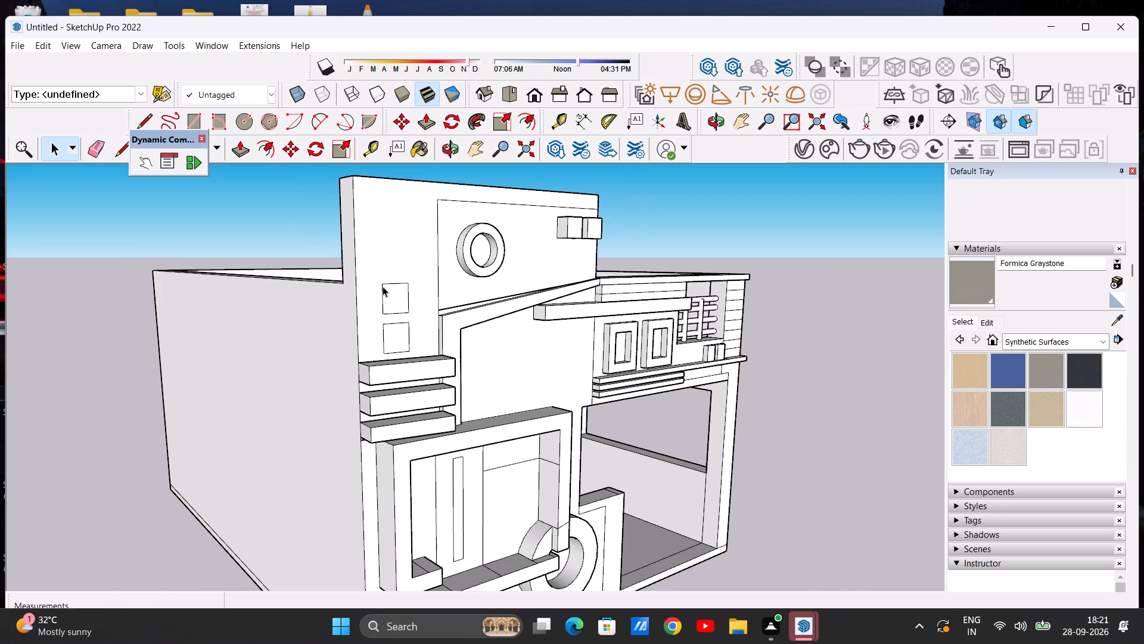
scroll(386, 281, "up", 10)
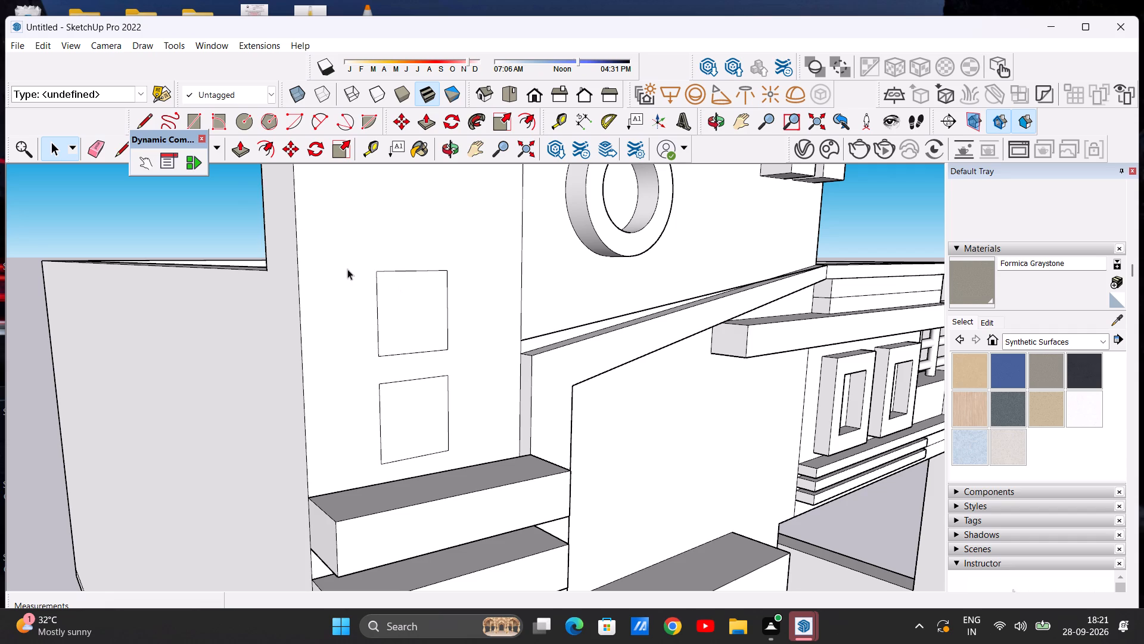
left_click(238, 148)
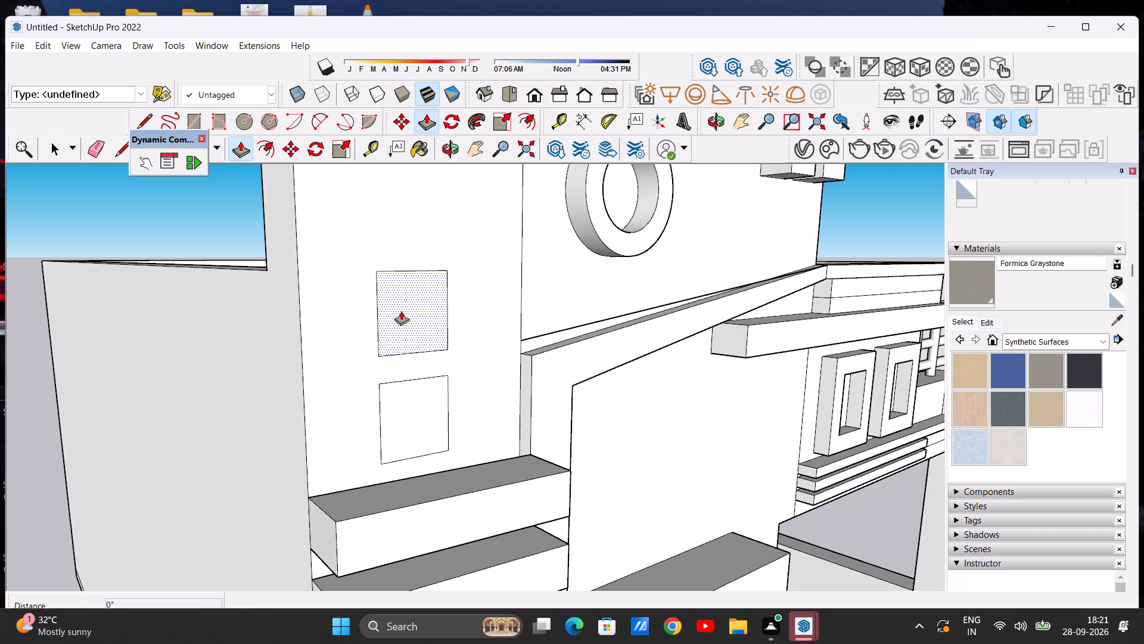
left_click(401, 311)
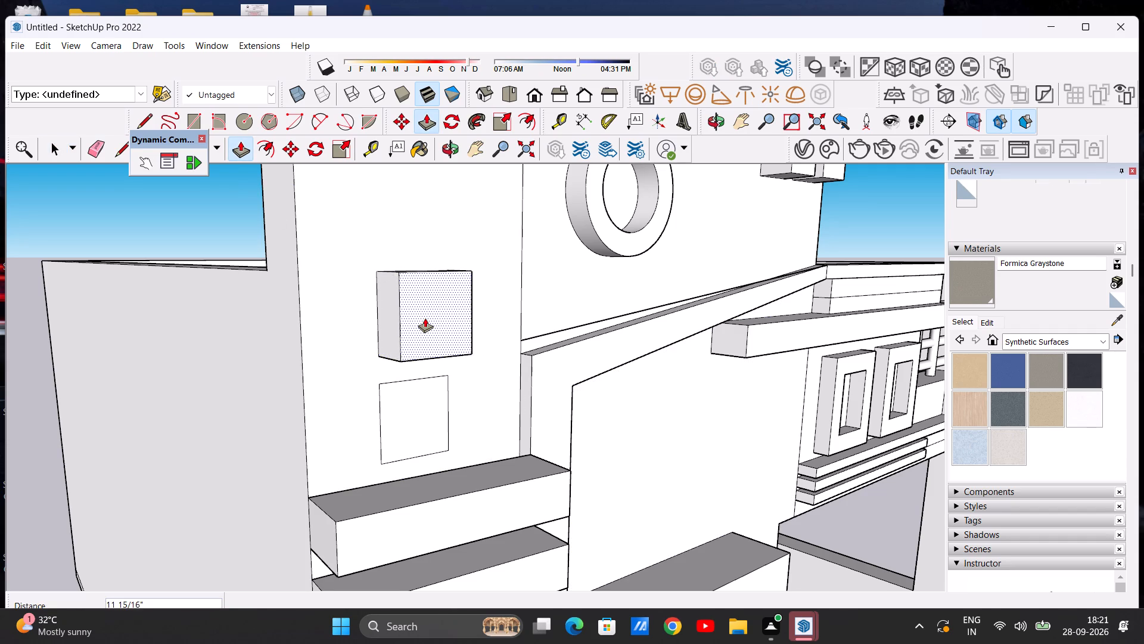
left_click(427, 321)
left_click(399, 413)
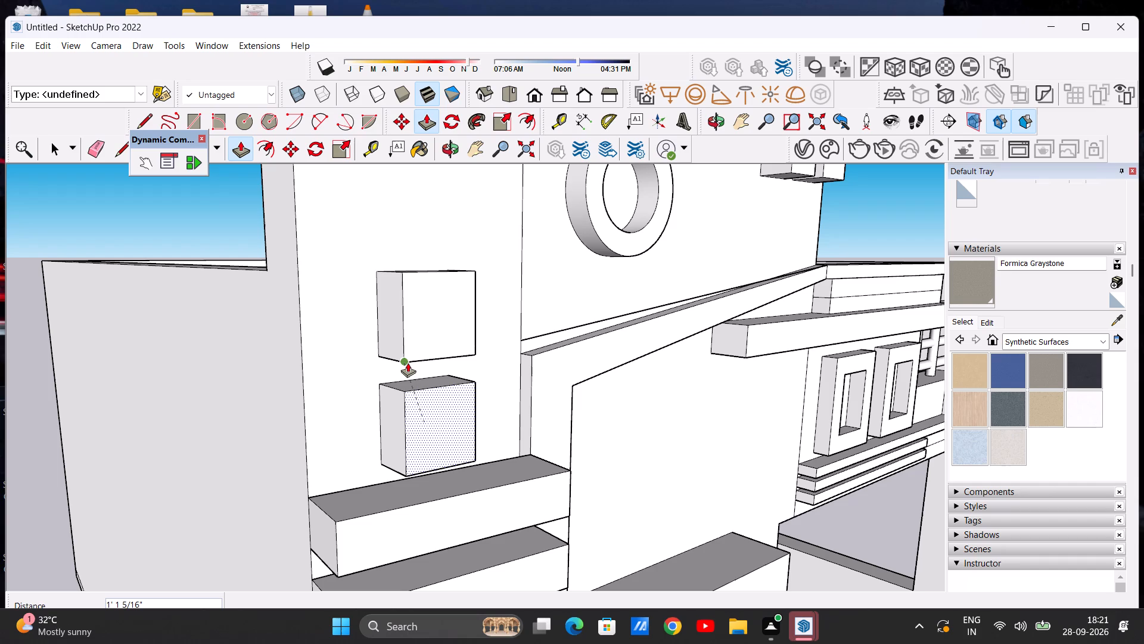
left_click(406, 360)
key("space")
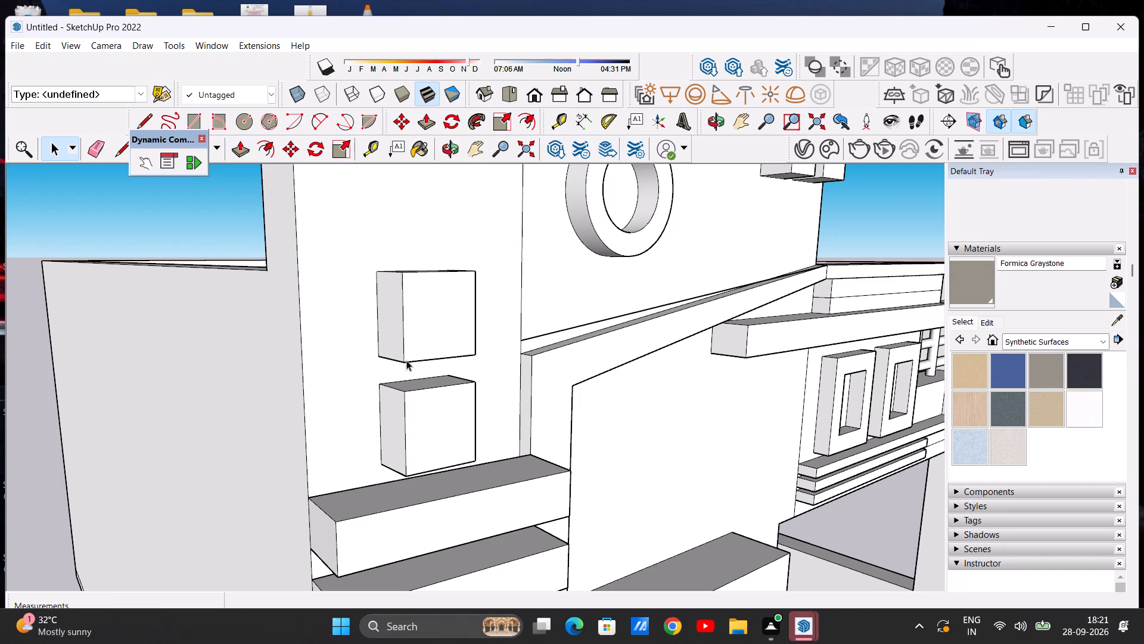
Examine the two raised squares up close and against the whole front facade.
scroll(387, 355, "down", 7)
middle_click_drag(434, 353, 282, 410)
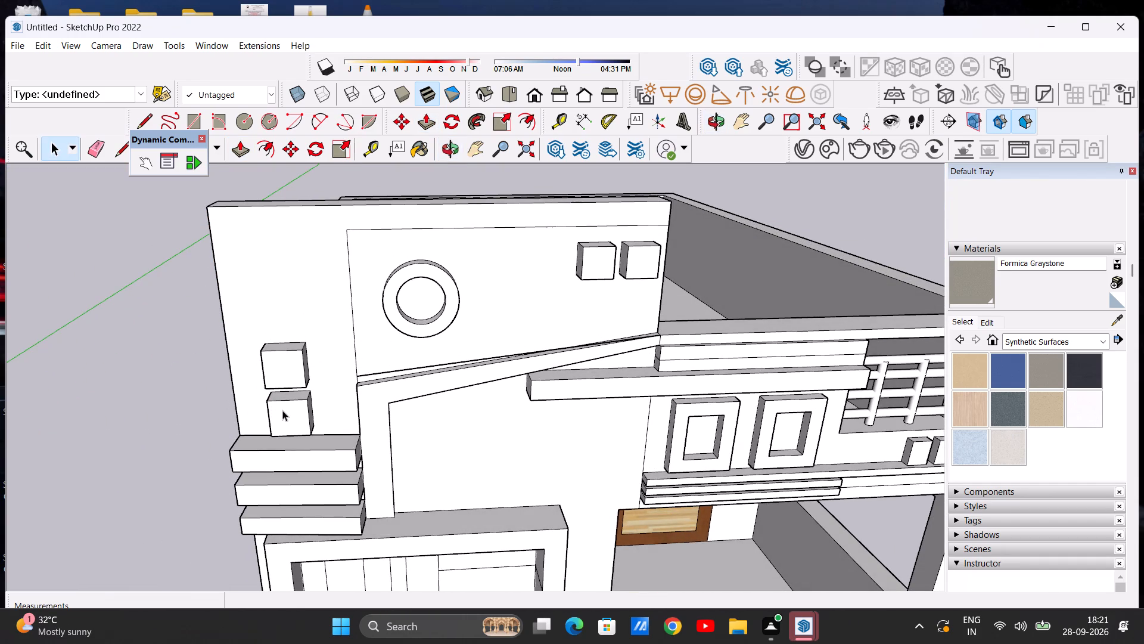
scroll(282, 410, "up", 4)
middle_click_drag(284, 400, 300, 347)
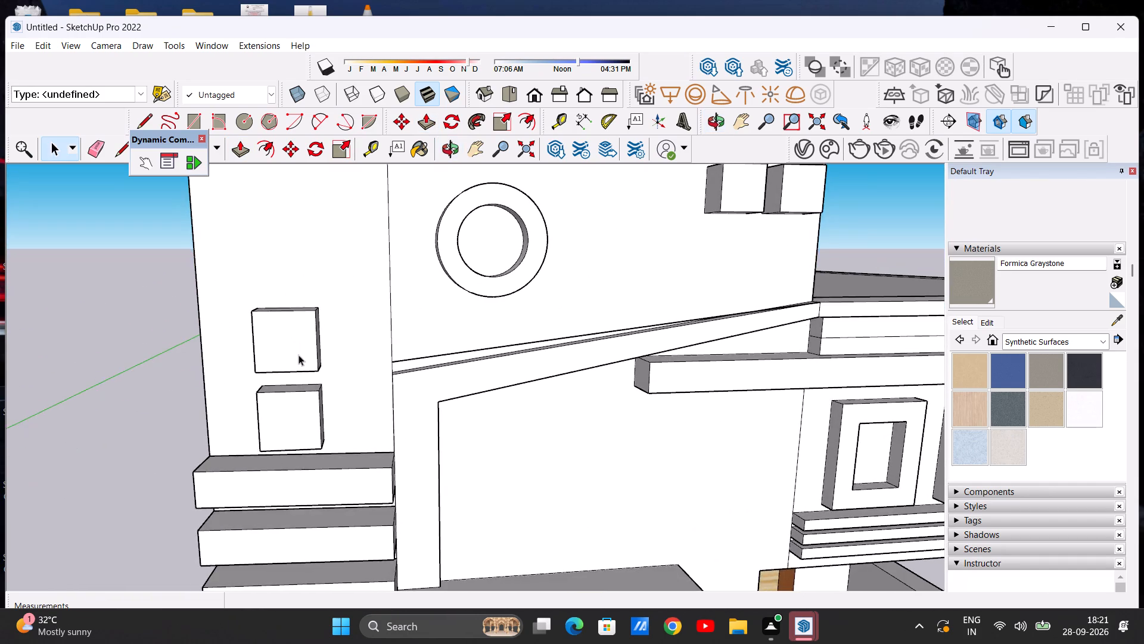
scroll(299, 357, "down", 11)
middle_click_drag(297, 348, 285, 345)
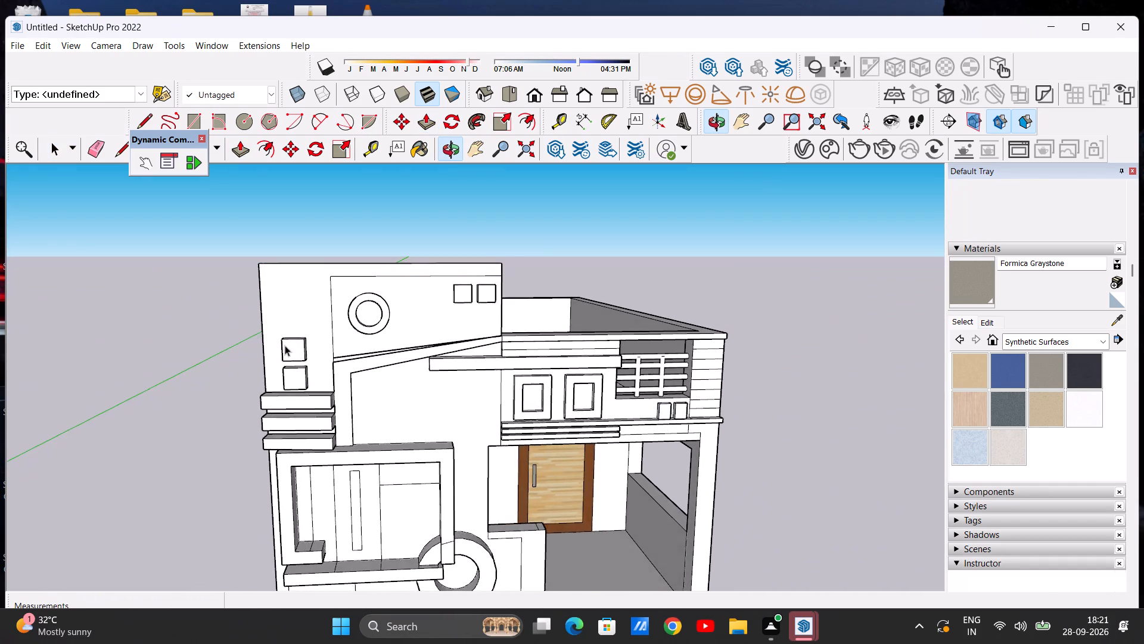
scroll(287, 346, "down", 3)
scroll(293, 316, "up", 3)
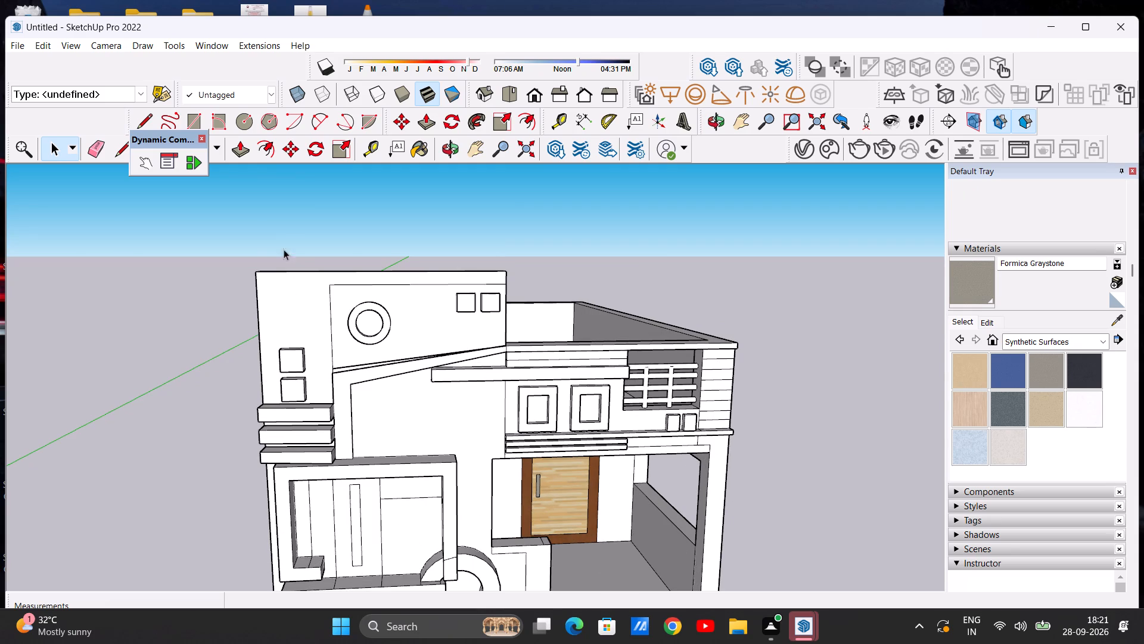
Draw a circle of about 11 15/16" radius on the tall wall, centred above the two raised squares.
left_click(241, 117)
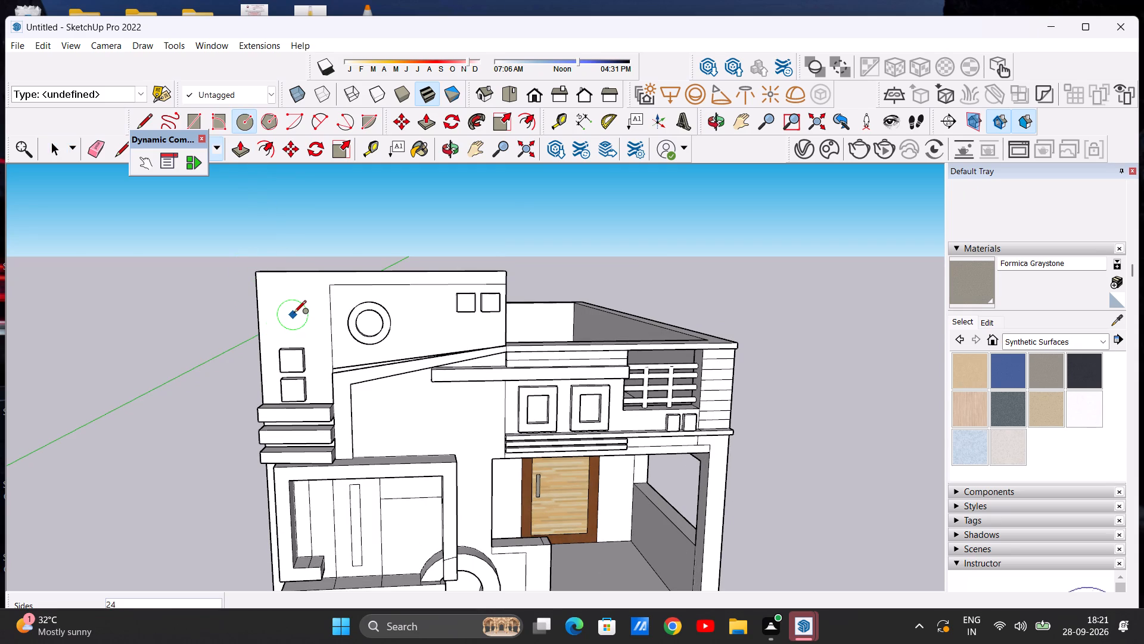
scroll(294, 314, "up", 5)
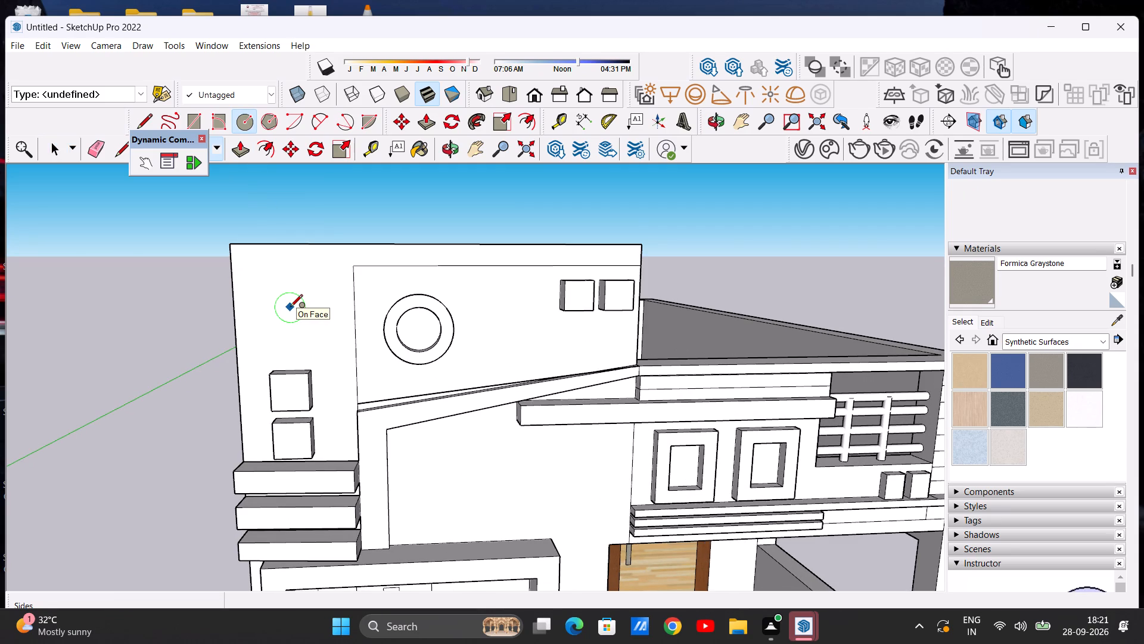
left_click(291, 308)
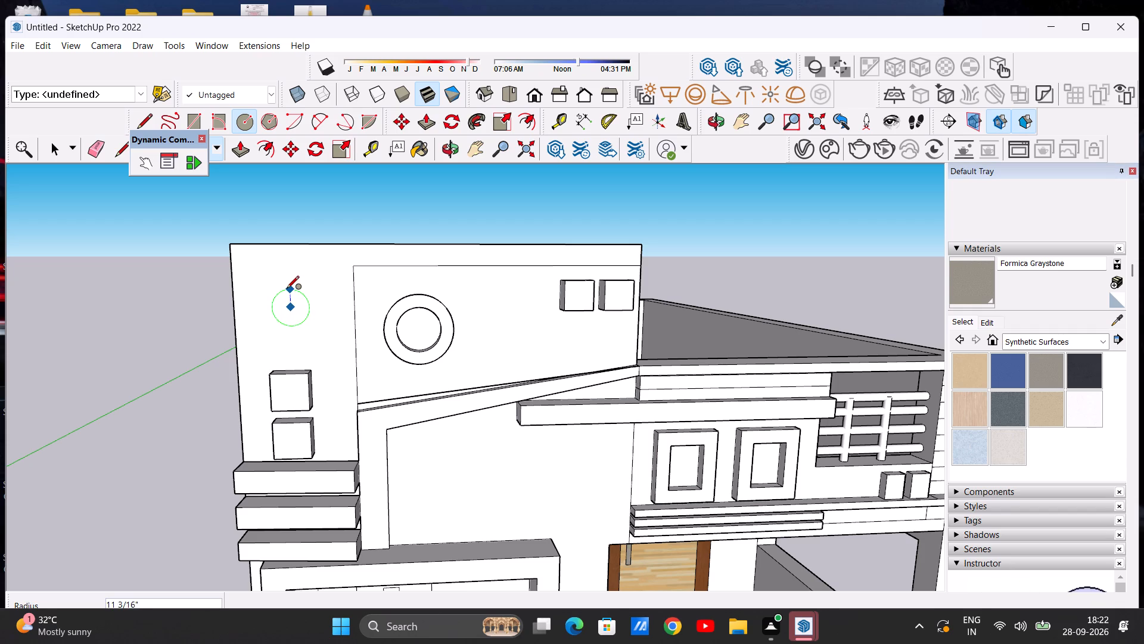
left_click(287, 288)
key("space")
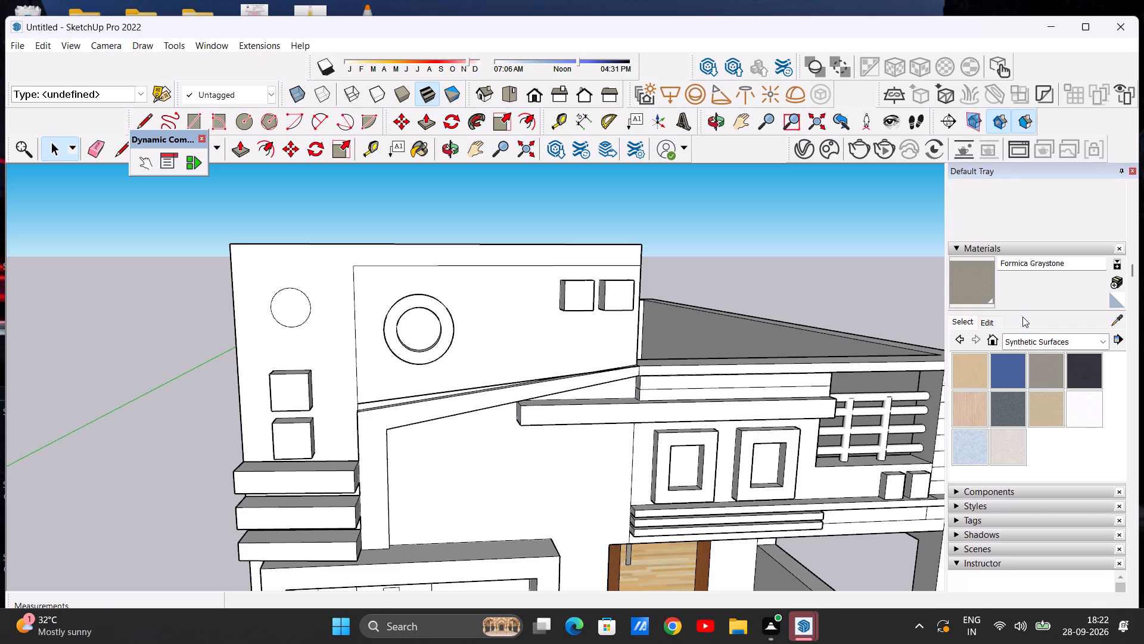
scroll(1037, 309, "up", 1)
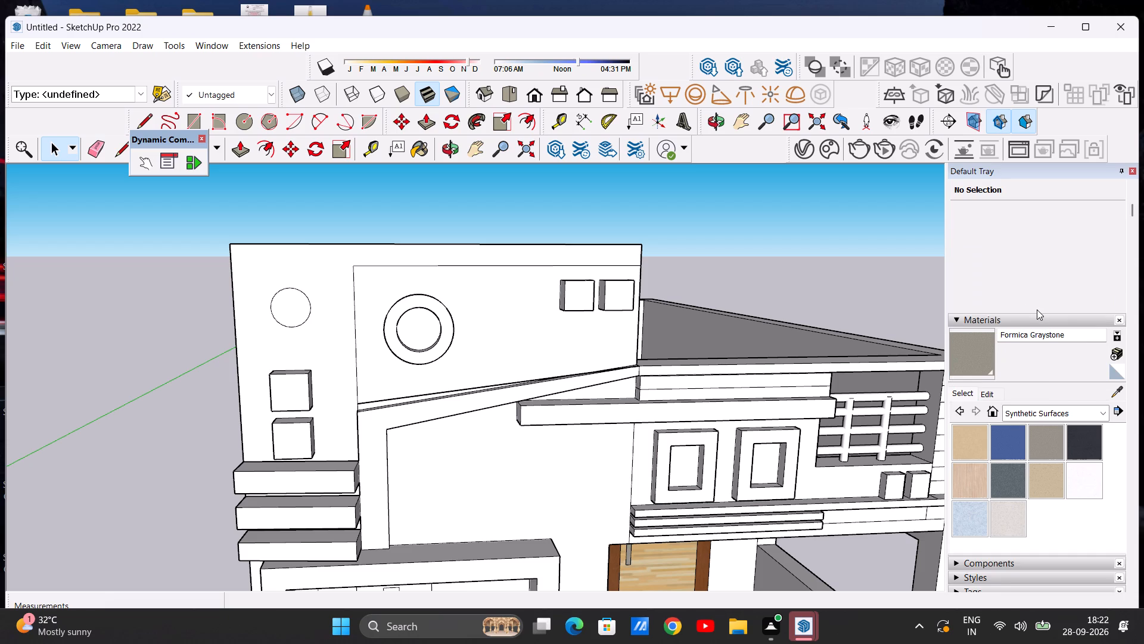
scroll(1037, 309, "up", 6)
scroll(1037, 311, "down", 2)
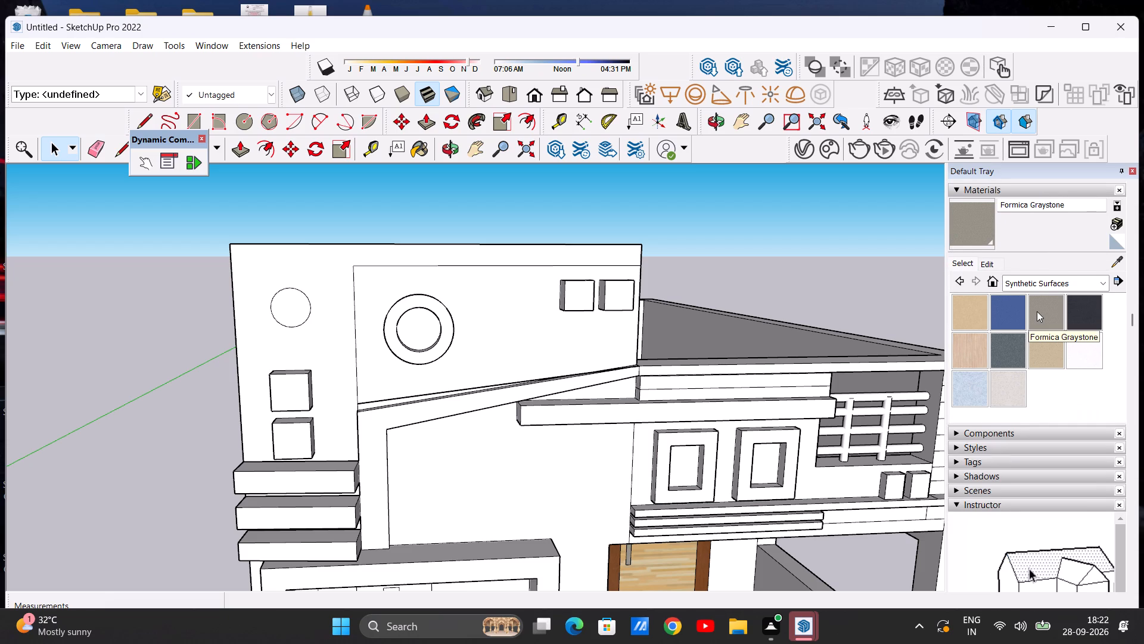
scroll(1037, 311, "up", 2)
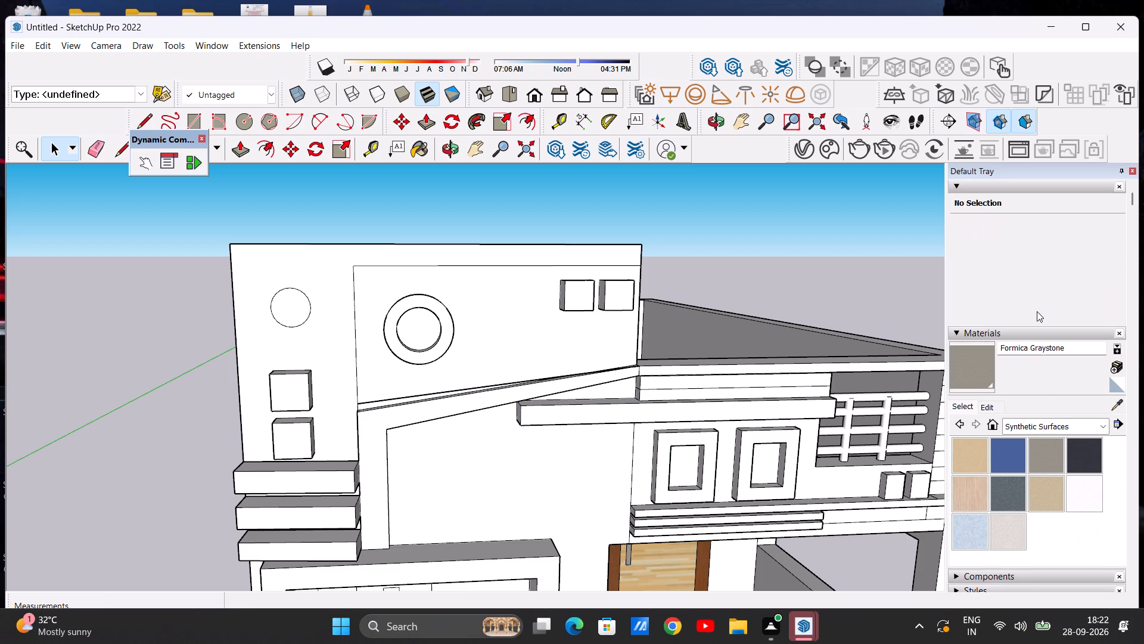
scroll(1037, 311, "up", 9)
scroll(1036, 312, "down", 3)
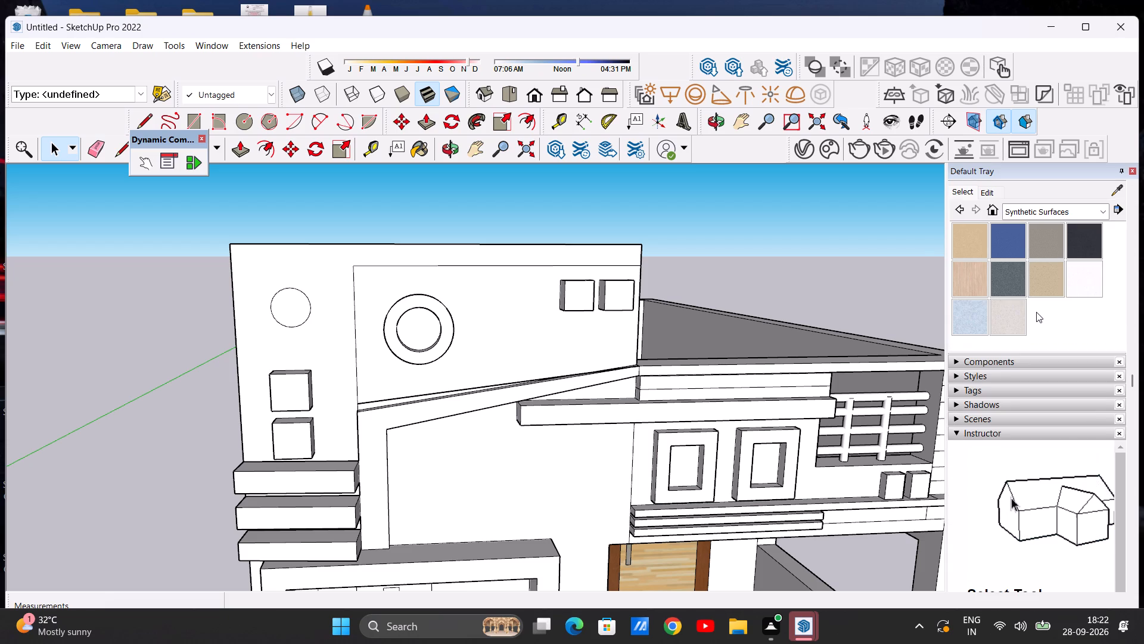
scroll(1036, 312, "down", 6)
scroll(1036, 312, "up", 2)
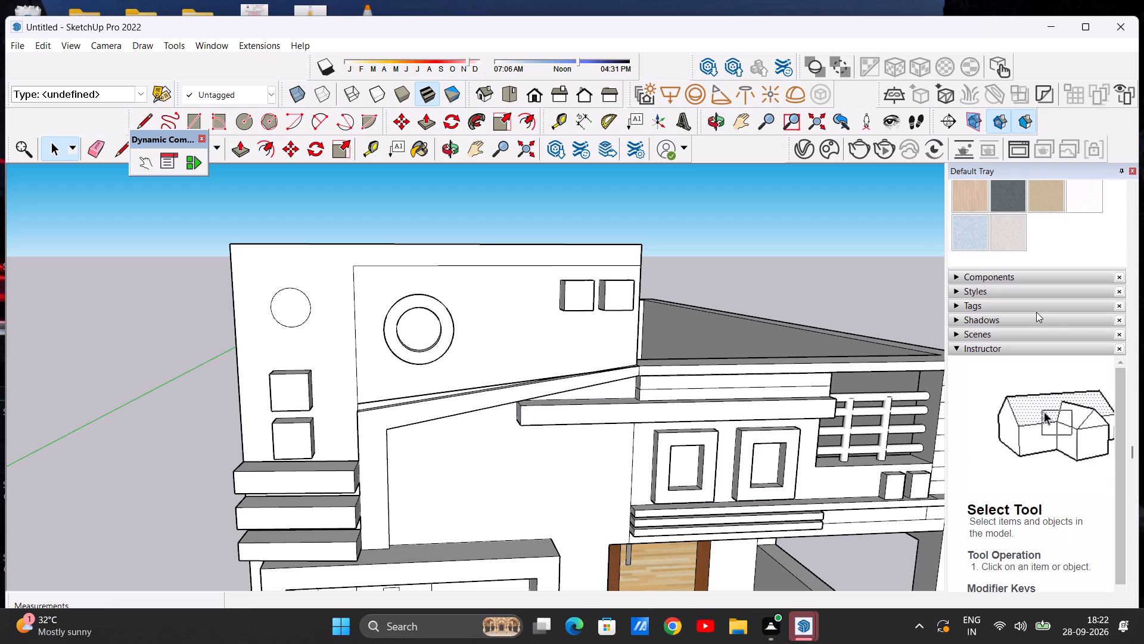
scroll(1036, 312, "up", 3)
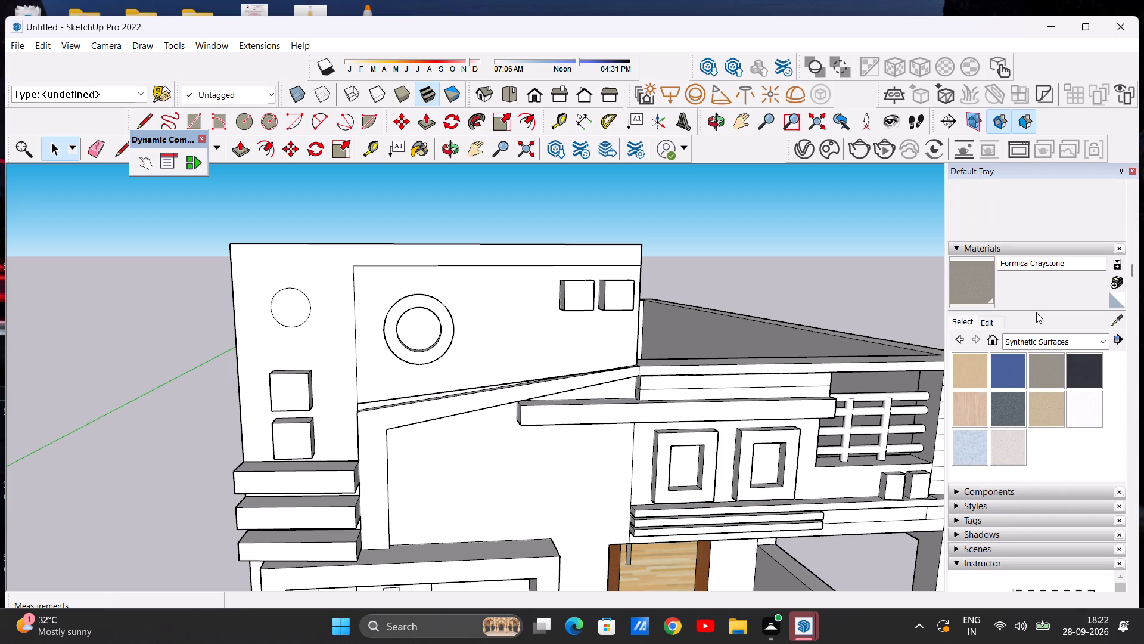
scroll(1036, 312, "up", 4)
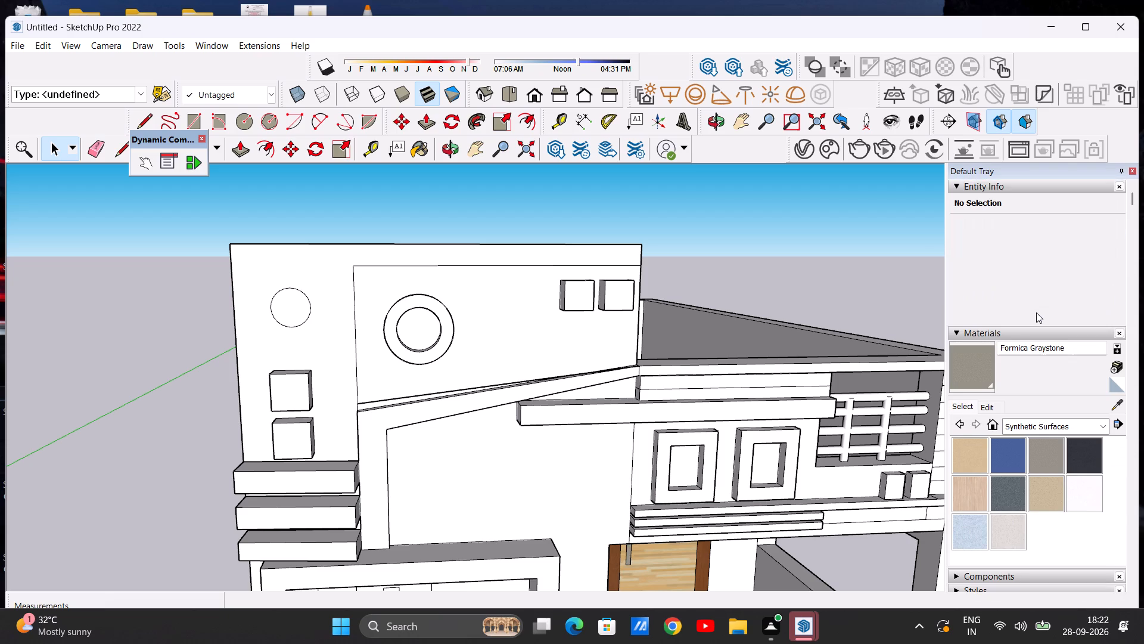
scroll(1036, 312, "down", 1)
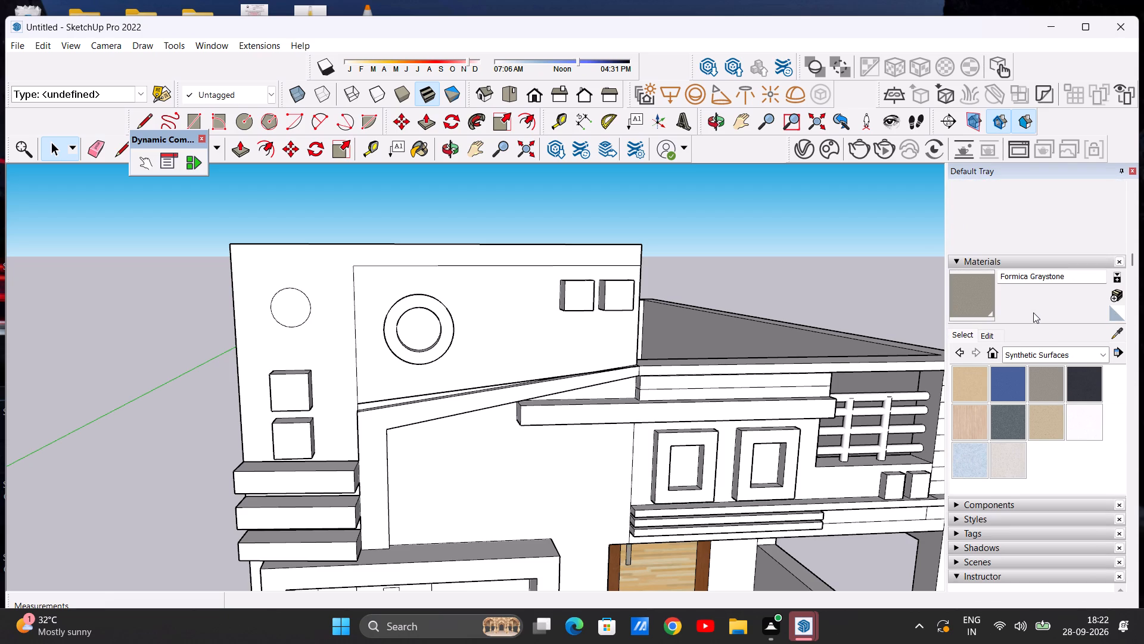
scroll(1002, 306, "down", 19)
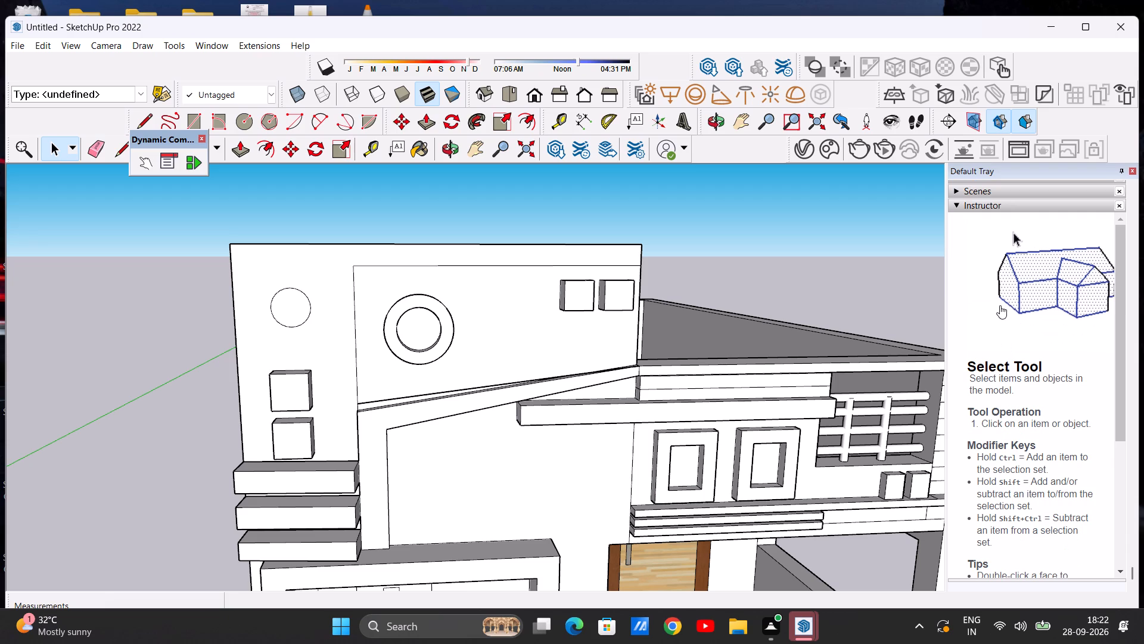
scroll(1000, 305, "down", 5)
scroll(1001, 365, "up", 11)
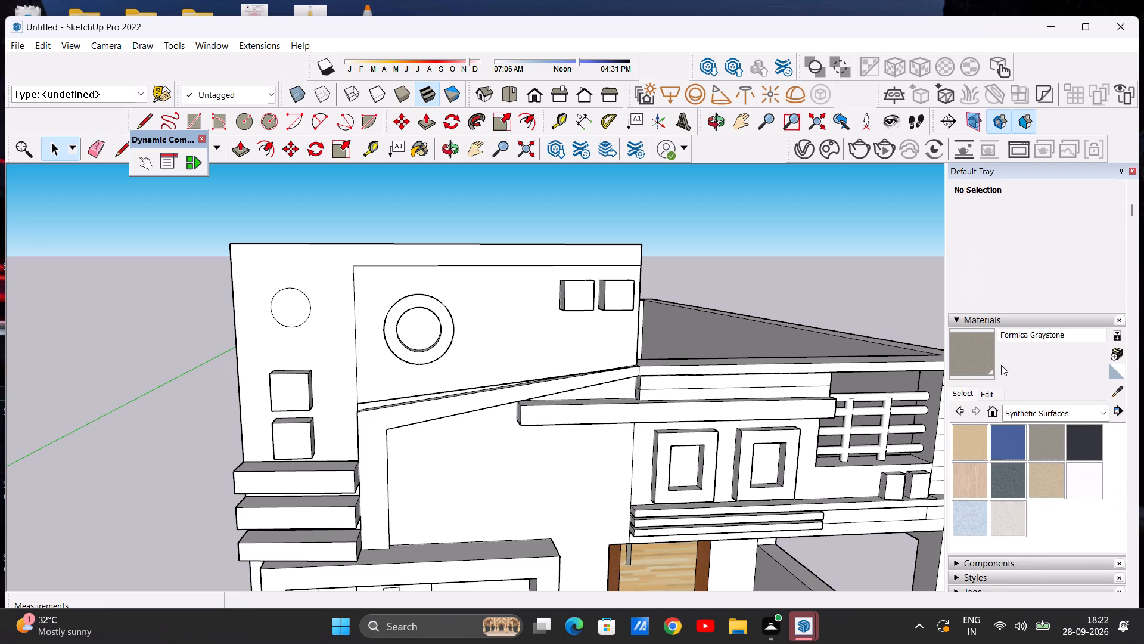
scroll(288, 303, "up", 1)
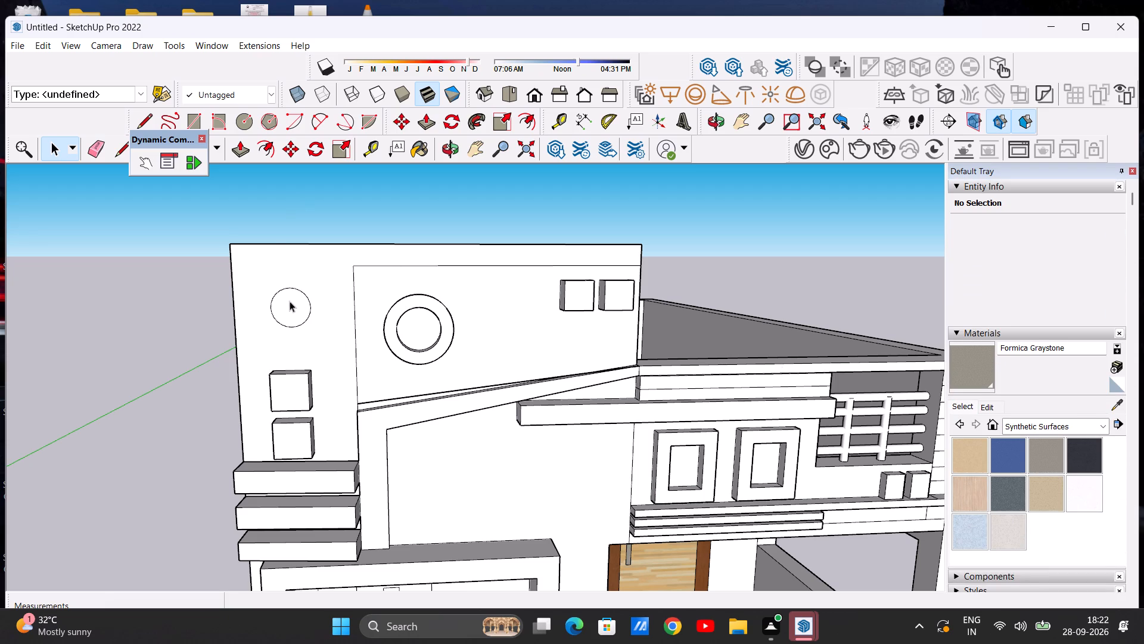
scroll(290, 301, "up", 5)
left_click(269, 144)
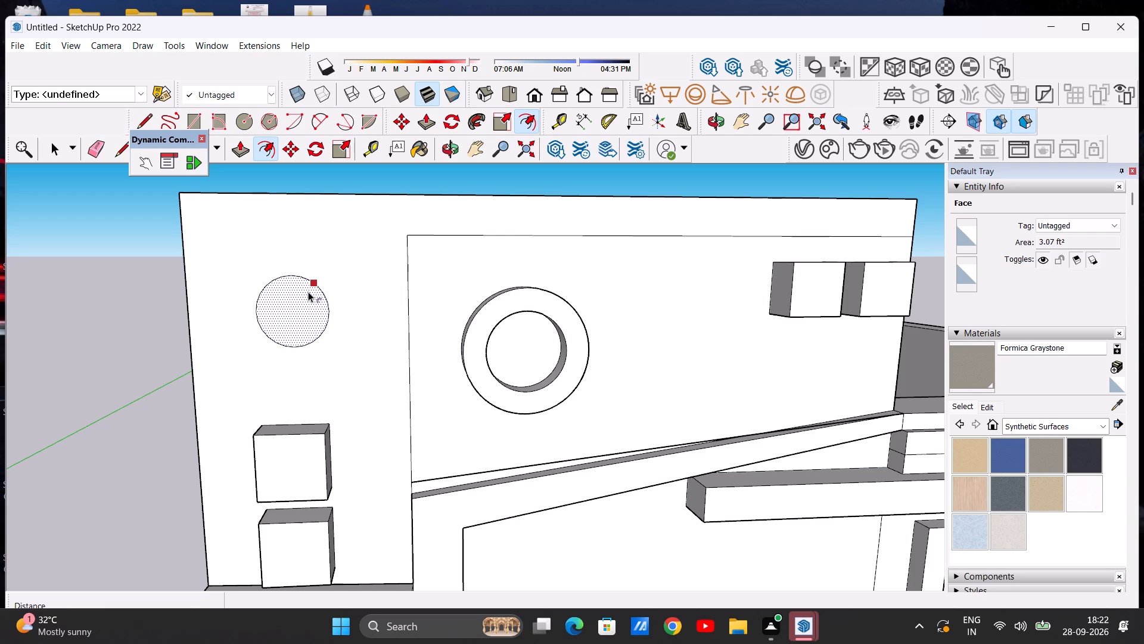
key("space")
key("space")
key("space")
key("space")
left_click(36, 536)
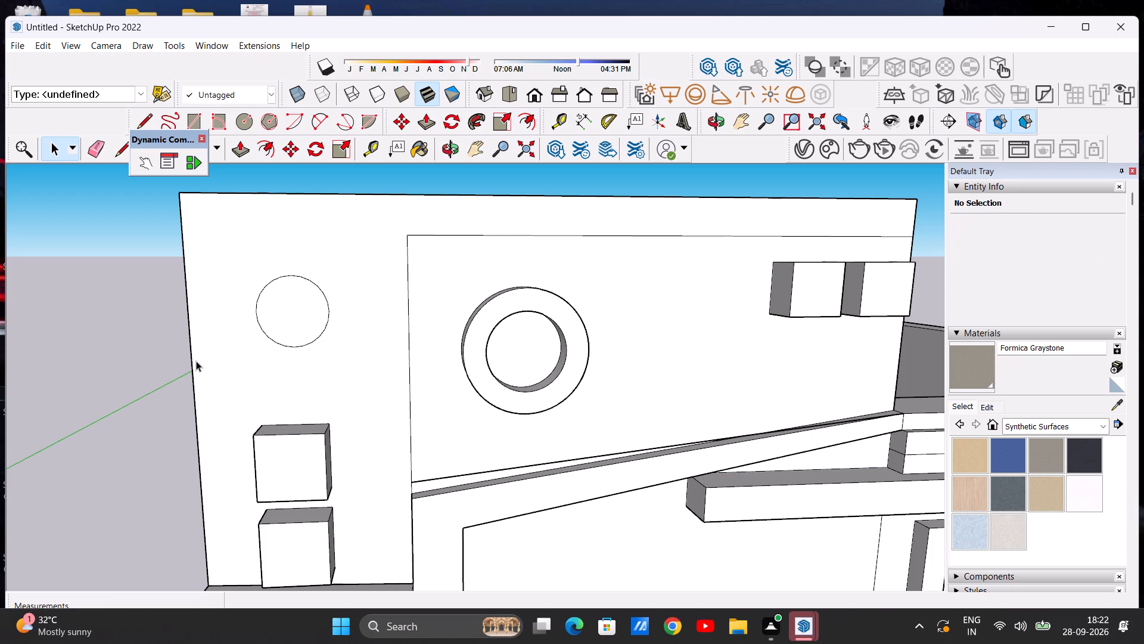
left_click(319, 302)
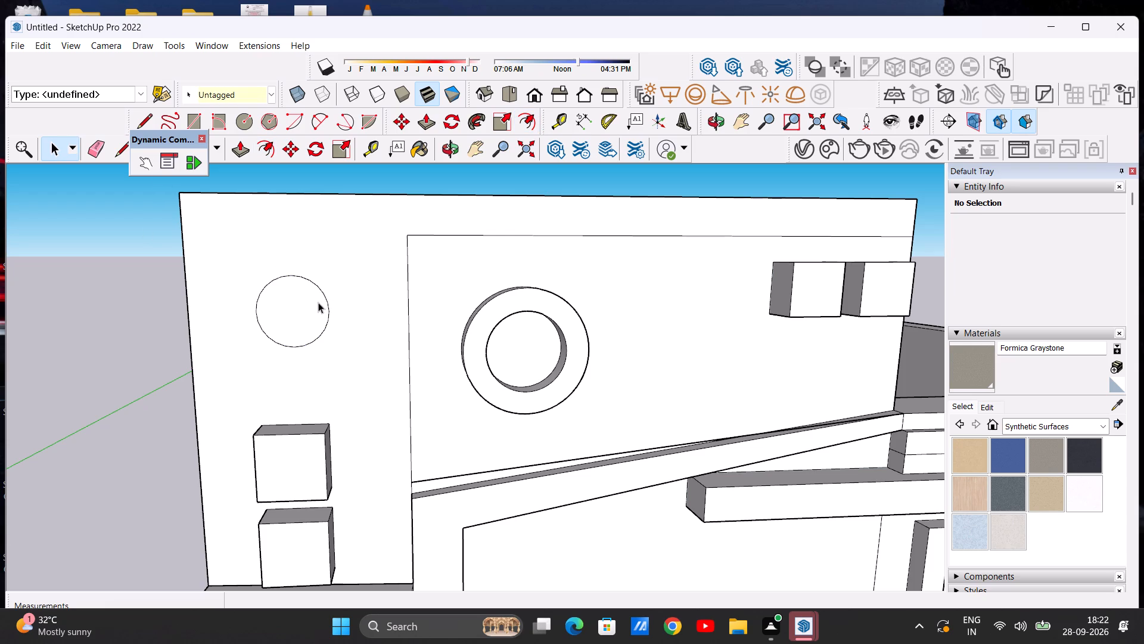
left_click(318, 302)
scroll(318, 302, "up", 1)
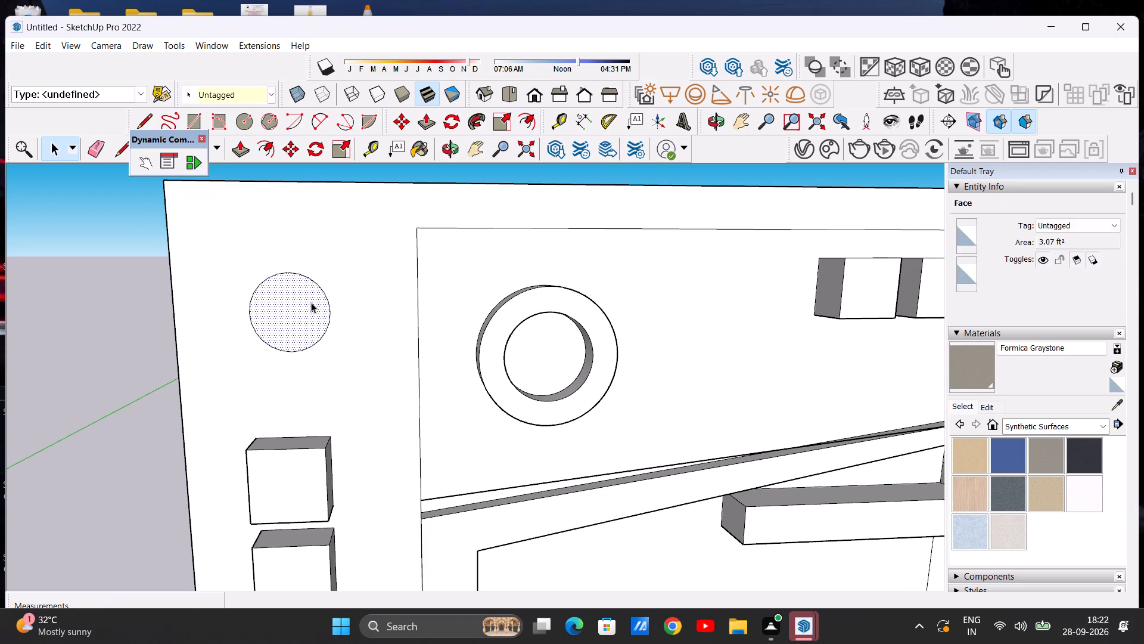
Undo the circle above the two raised squares and redraw it there with a radius of about 9 5/8".
key("ctrl+z")
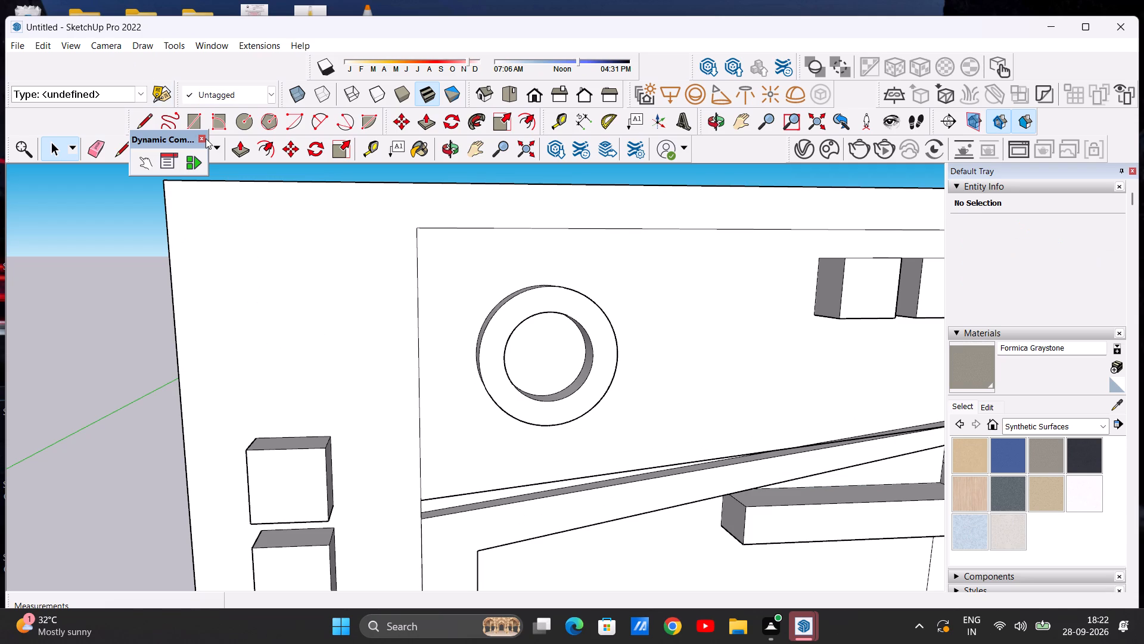
left_click(245, 117)
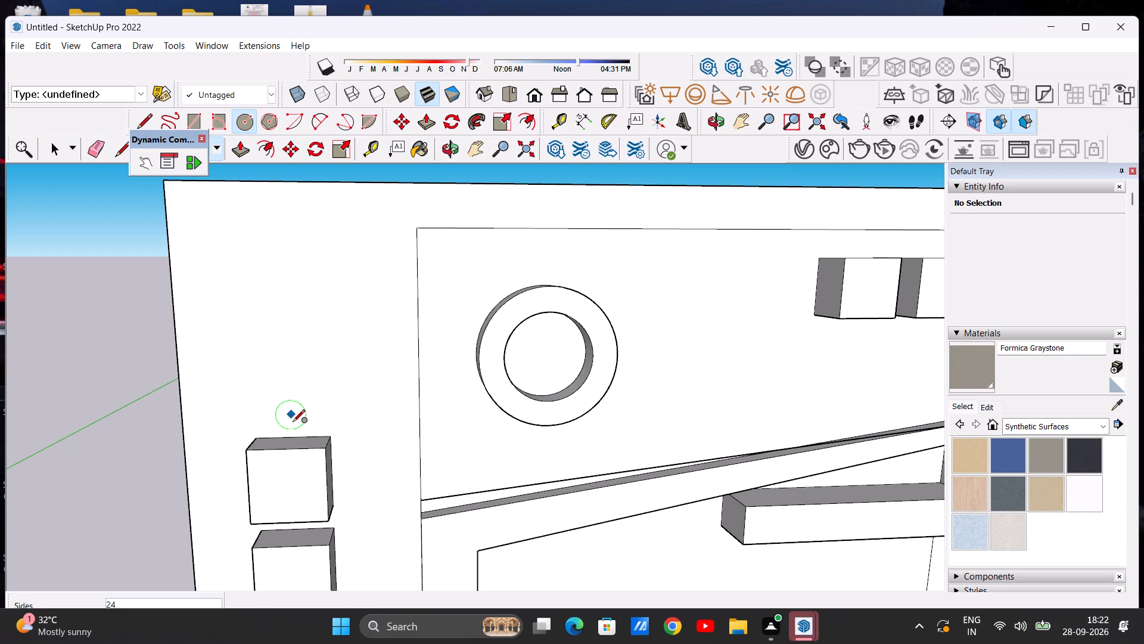
left_click(287, 317)
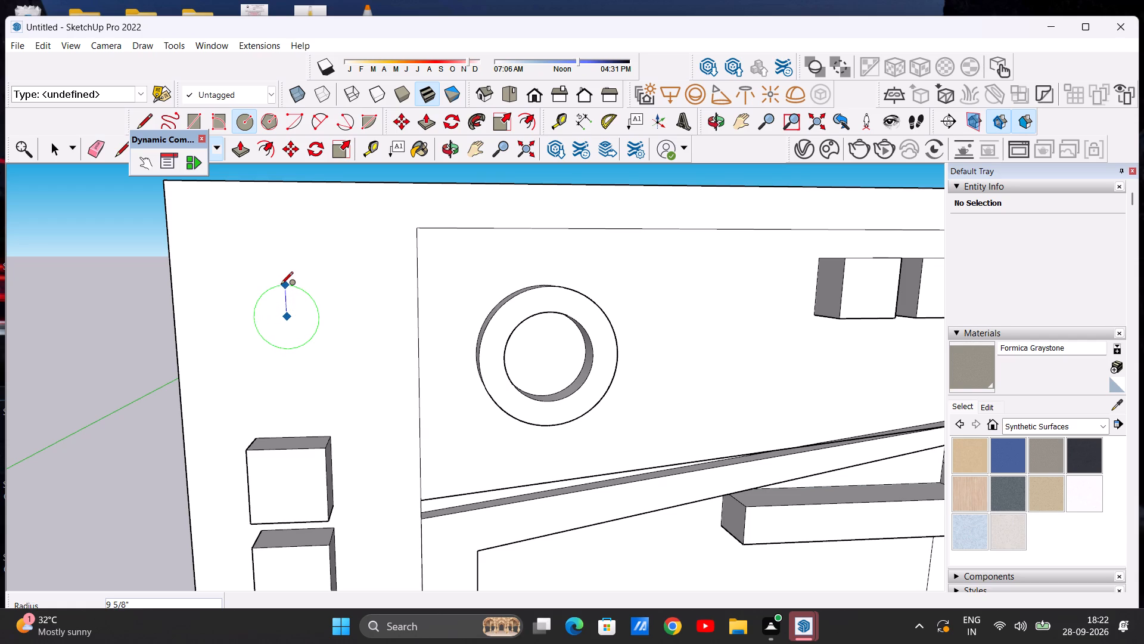
left_click(281, 285)
key("space")
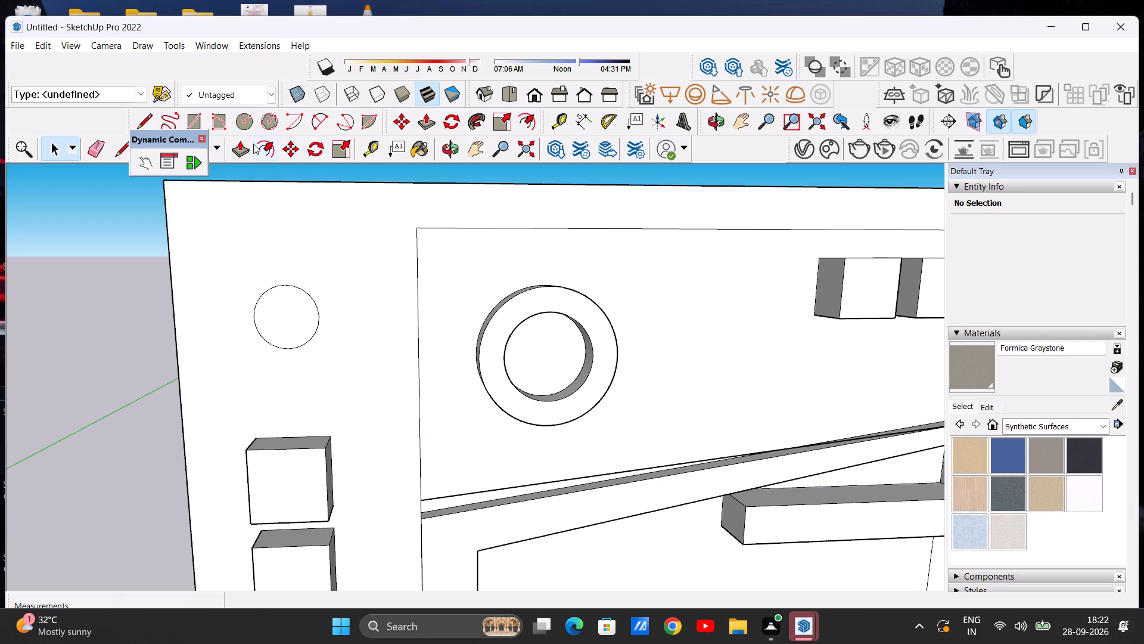
Extrude the circle on the tall wall outward about 6 9/16" into a raised disc.
left_click(243, 148)
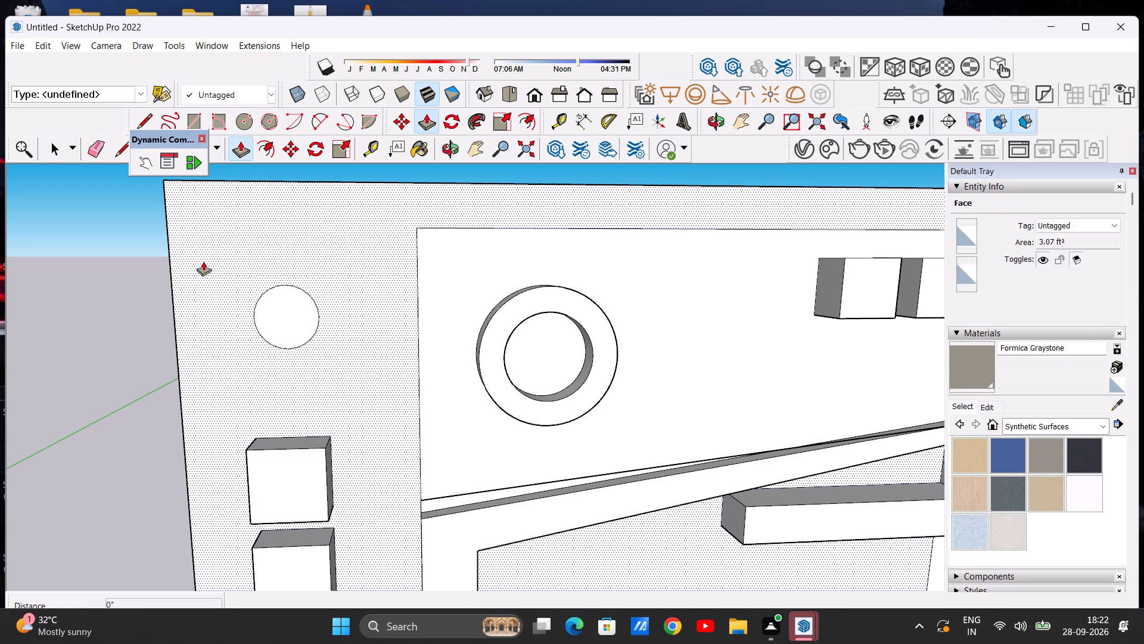
scroll(206, 261, "down", 3)
middle_click_drag(153, 312, 347, 369)
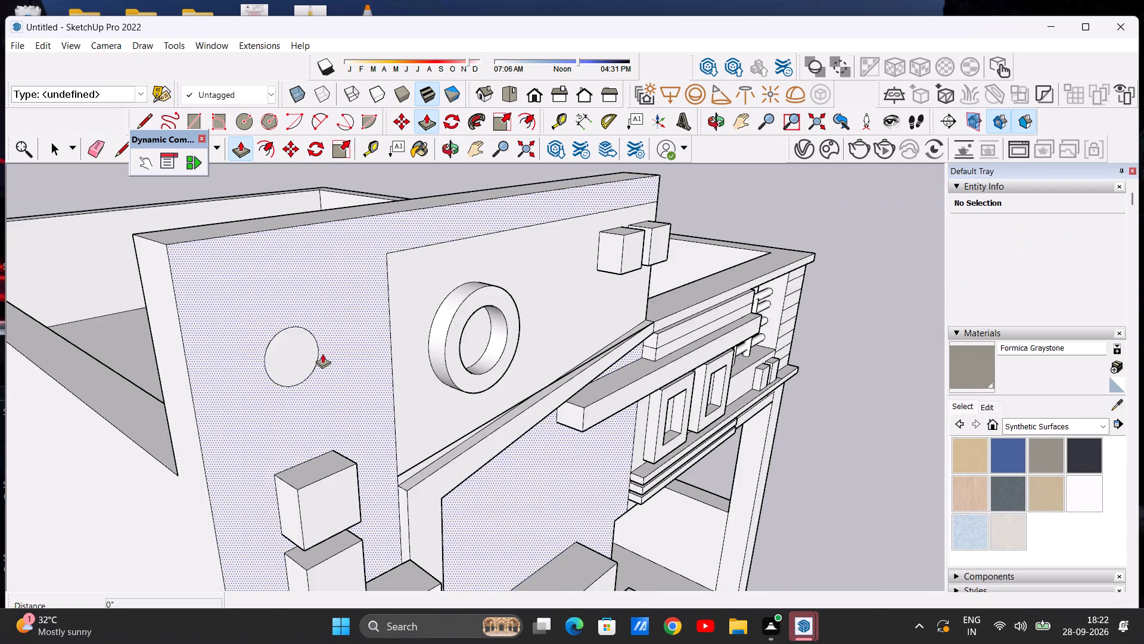
scroll(319, 351, "up", 4)
left_click(272, 352)
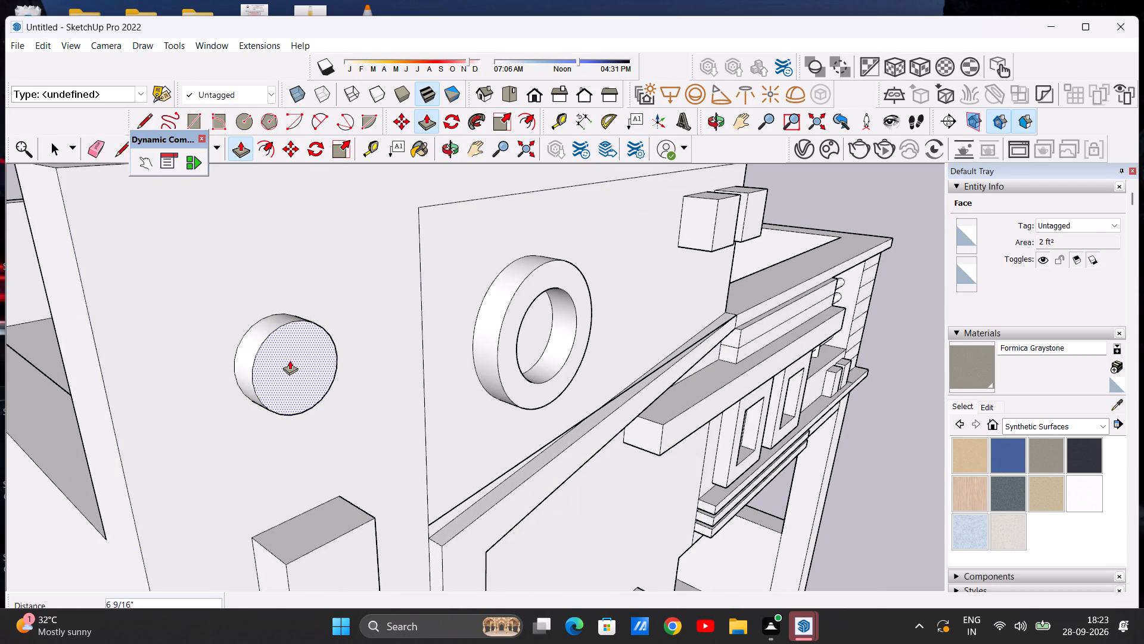
left_click(291, 360)
key("space")
Examine the raised disc and the squares beneath it against the whole front facade from several angles.
middle_click_drag(304, 352, 297, 352)
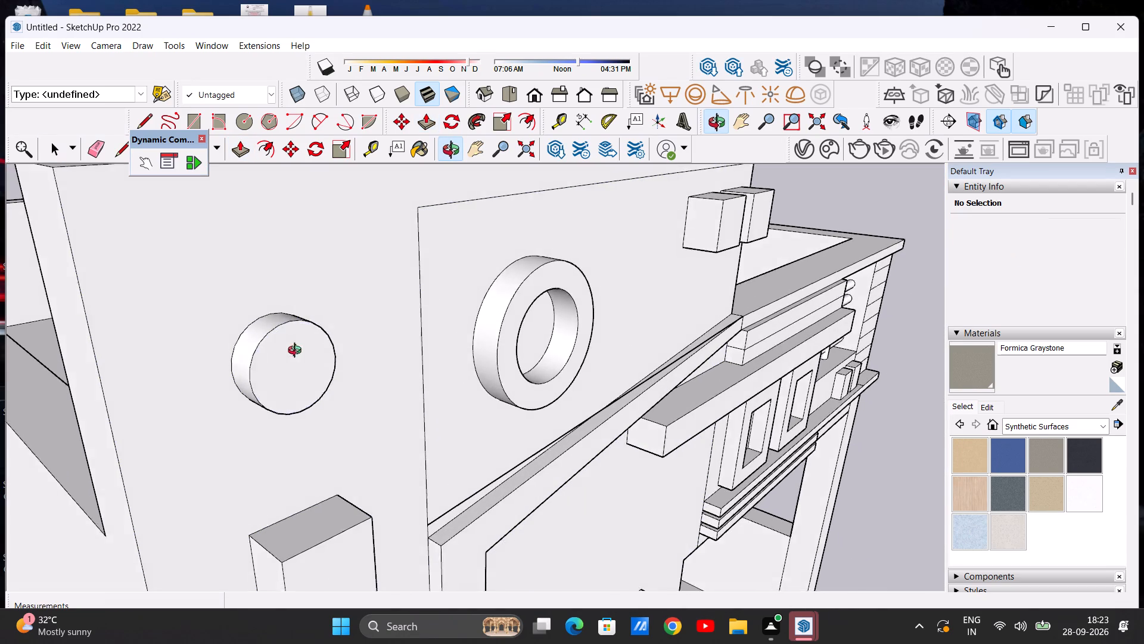
middle_click_drag(297, 352, 203, 352)
scroll(223, 379, "down", 7)
middle_click_drag(265, 380, 237, 348)
scroll(243, 386, "down", 9)
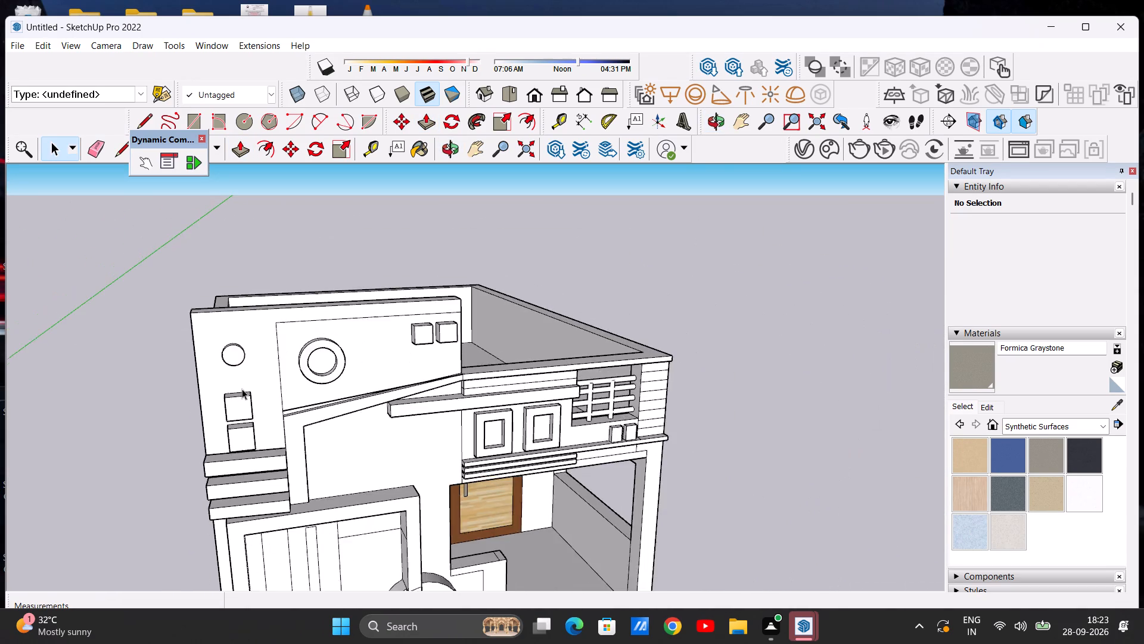
scroll(242, 389, "down", 2)
scroll(255, 335, "up", 6)
middle_click_drag(271, 413, 250, 381)
scroll(234, 321, "up", 3)
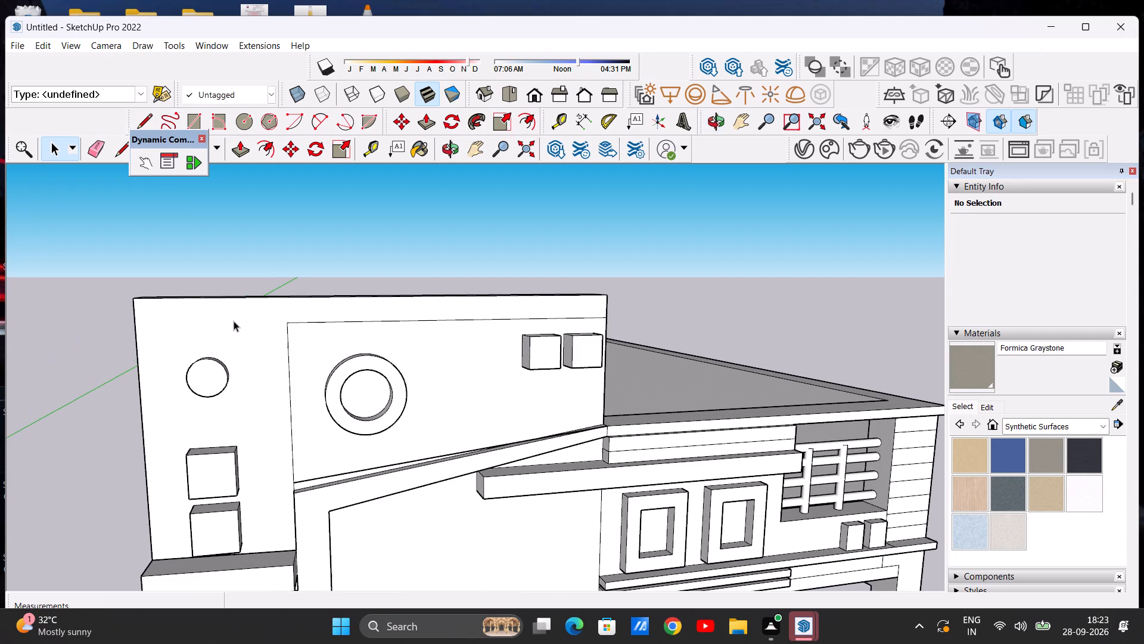
scroll(245, 309, "down", 6)
middle_click_drag(346, 292, 257, 339)
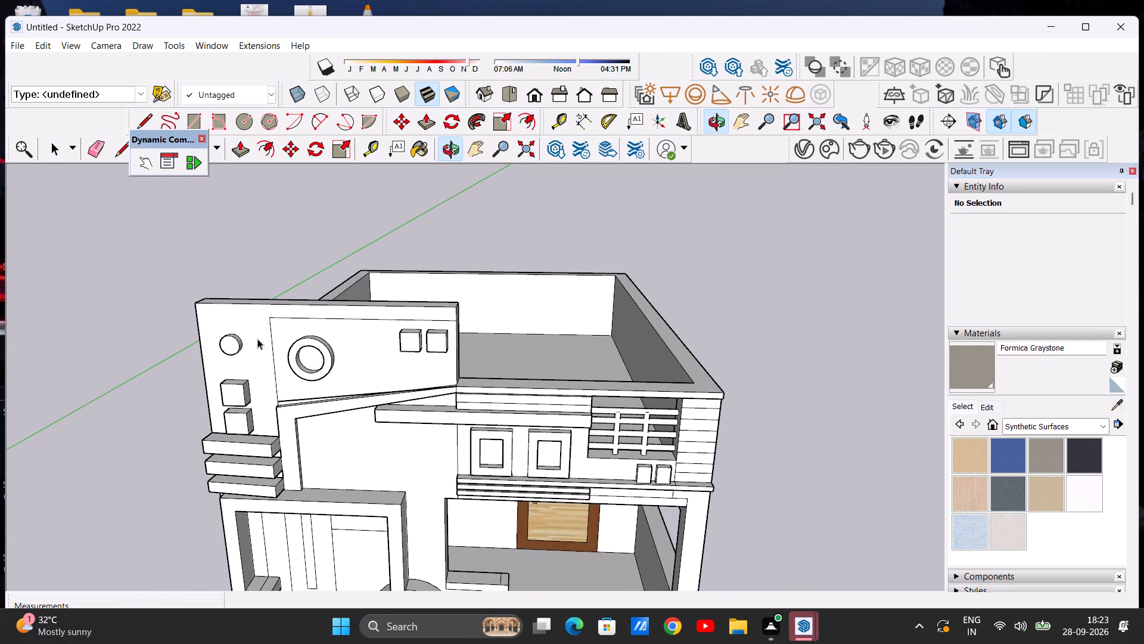
scroll(259, 339, "up", 1)
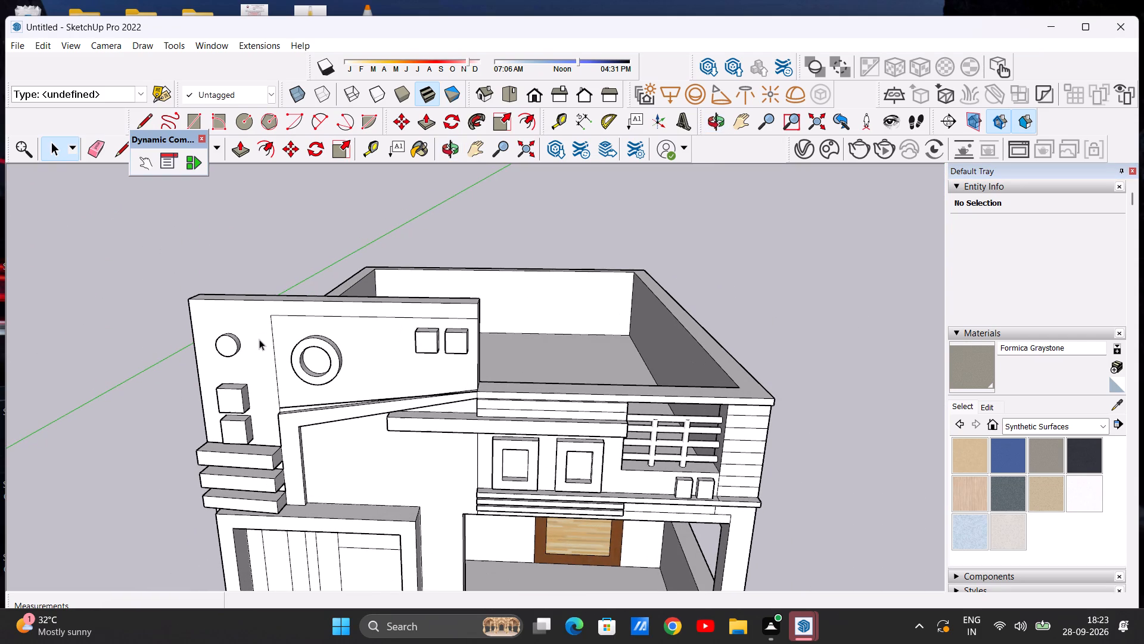
middle_click_drag(349, 325, 325, 291)
scroll(373, 290, "up", 2)
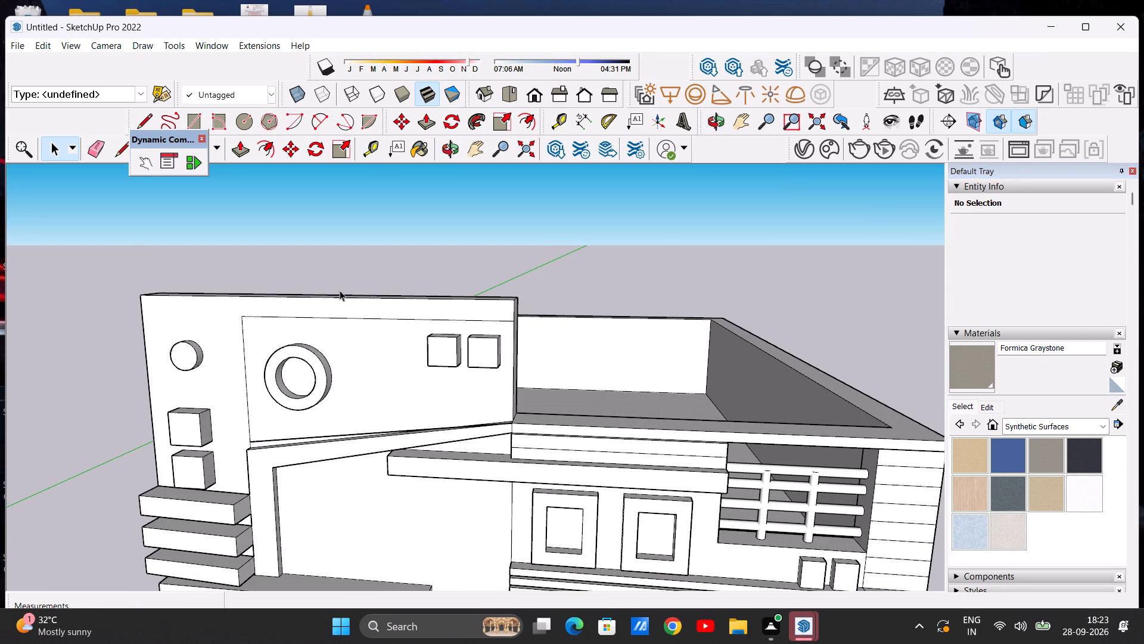
Draw a horizontal line about 6' 1/4" long from the recessed outline's upper corner to the tall wall's nearest outer edge.
left_click(113, 150)
scroll(222, 286, "up", 5)
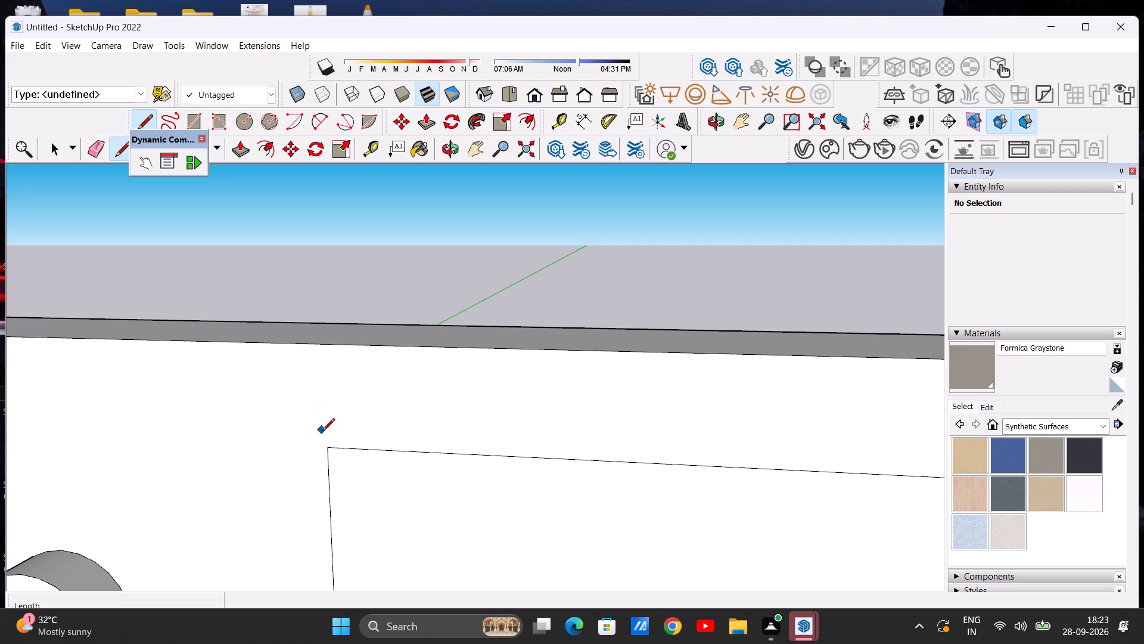
left_click(328, 446)
scroll(241, 400, "down", 13)
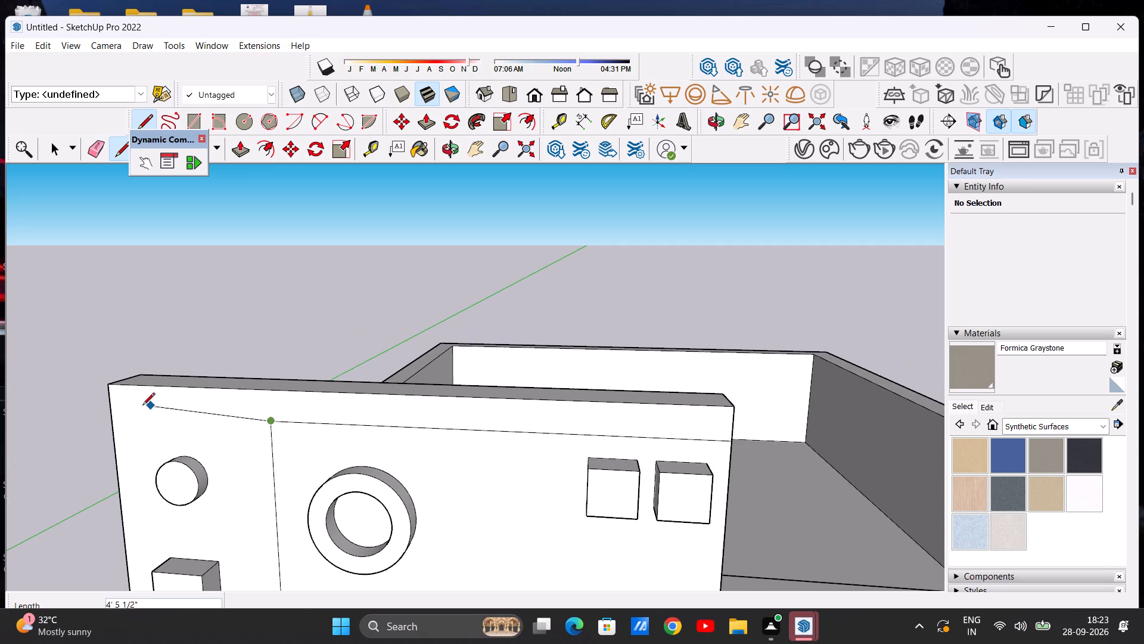
left_click(112, 409)
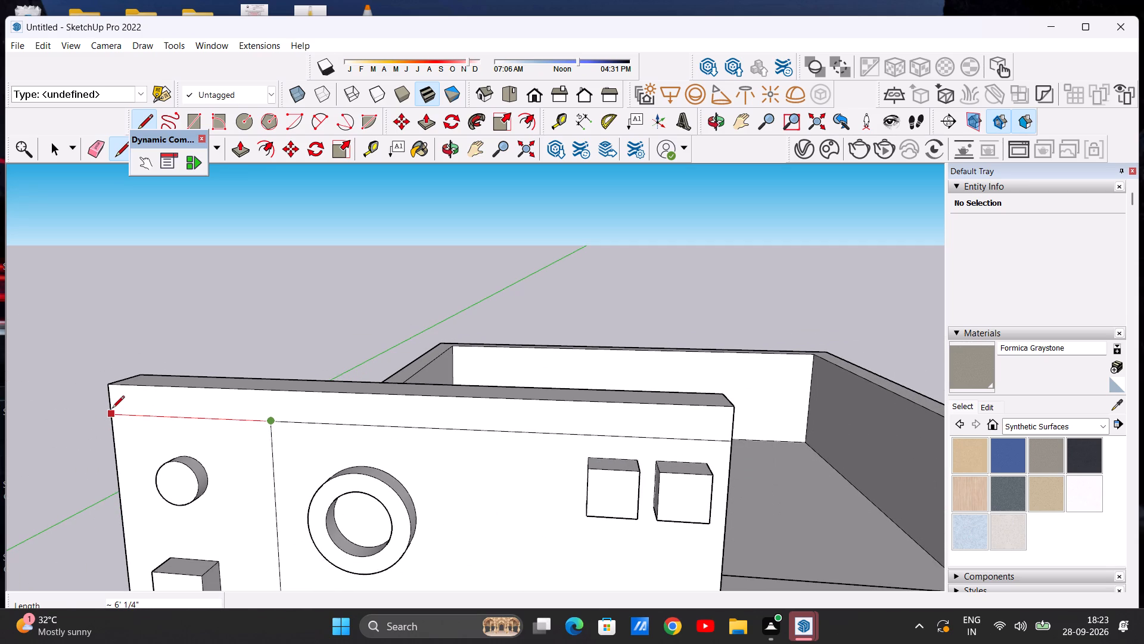
key("space")
Extrude the band along the top of the tall wall outward about 1' 6 9/16".
scroll(238, 398, "down", 2)
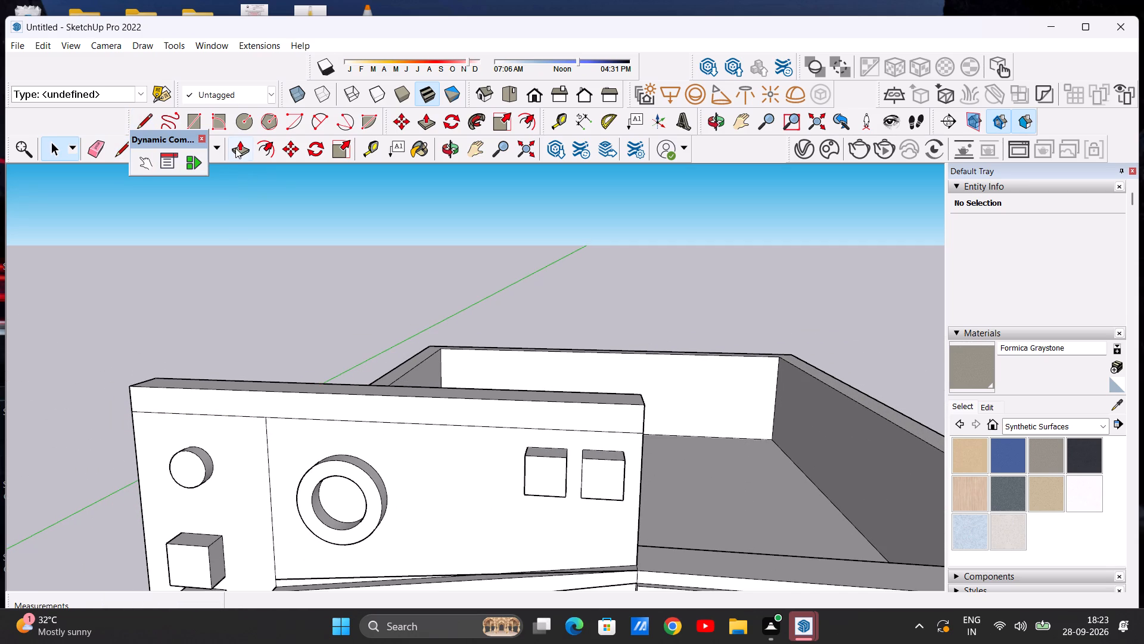
left_click(235, 148)
scroll(548, 352, "down", 3)
middle_click_drag(558, 408, 444, 410)
scroll(545, 387, "up", 4)
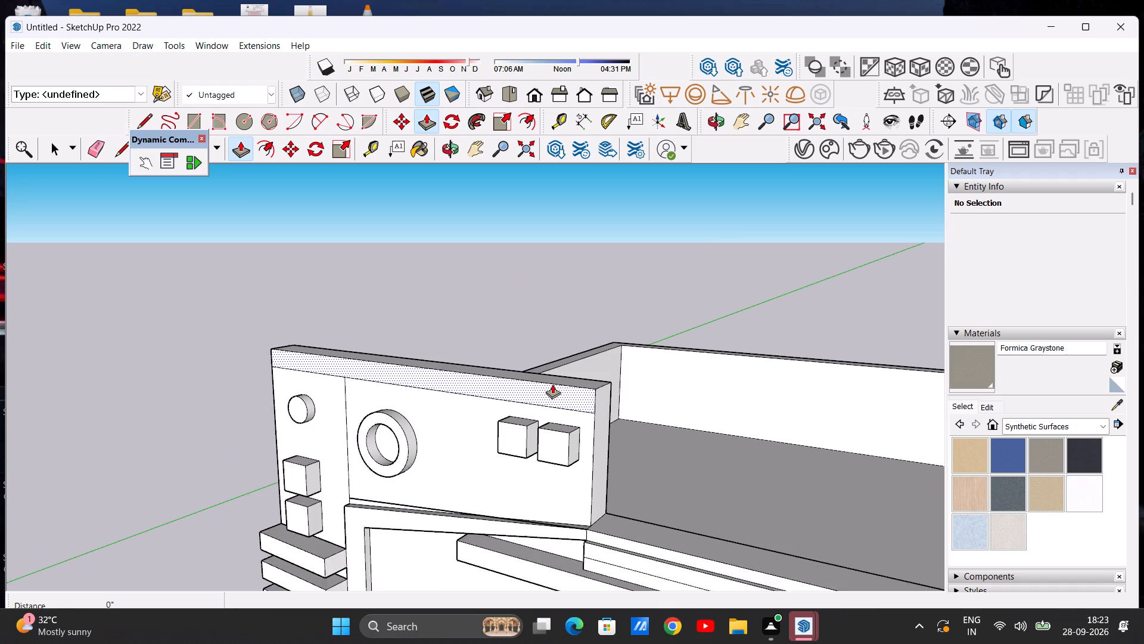
scroll(552, 384, "up", 1)
left_click(574, 395)
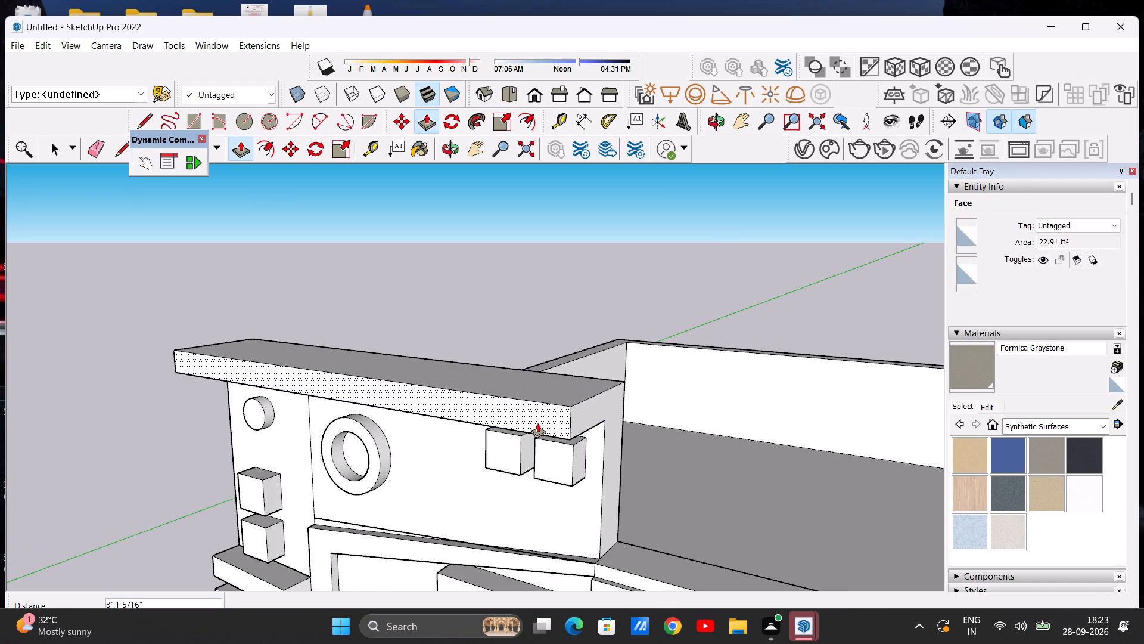
left_click(558, 411)
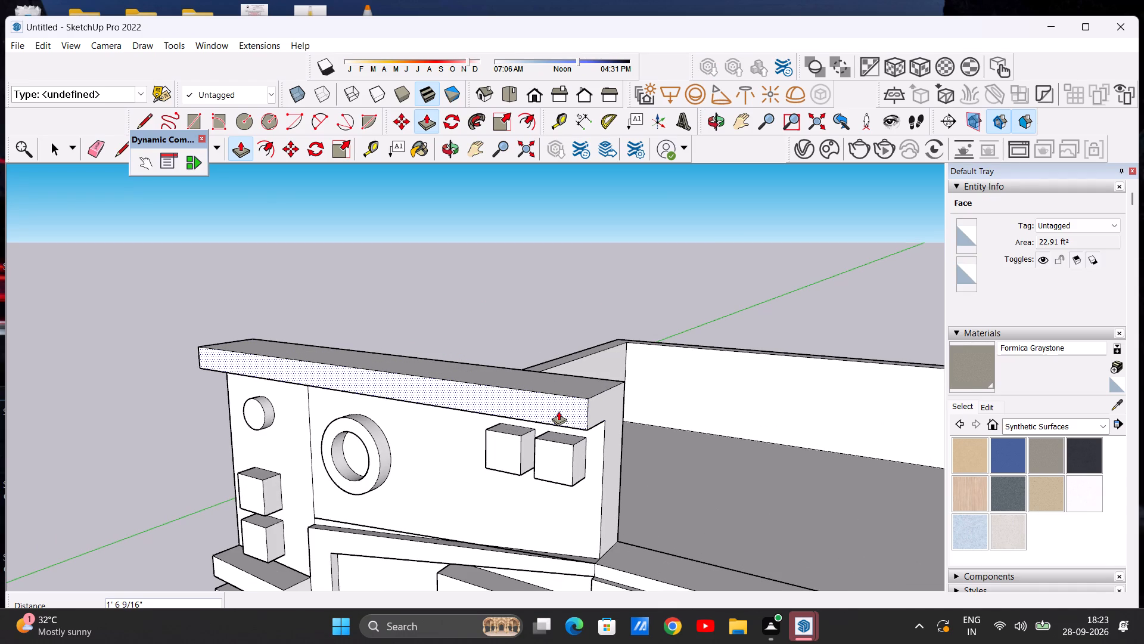
key("space")
Draw a line about 1' 9 7/16" long across the tall wall's end face, from the band's inner lower corner to the rear edge.
middle_click_drag(674, 383, 340, 402)
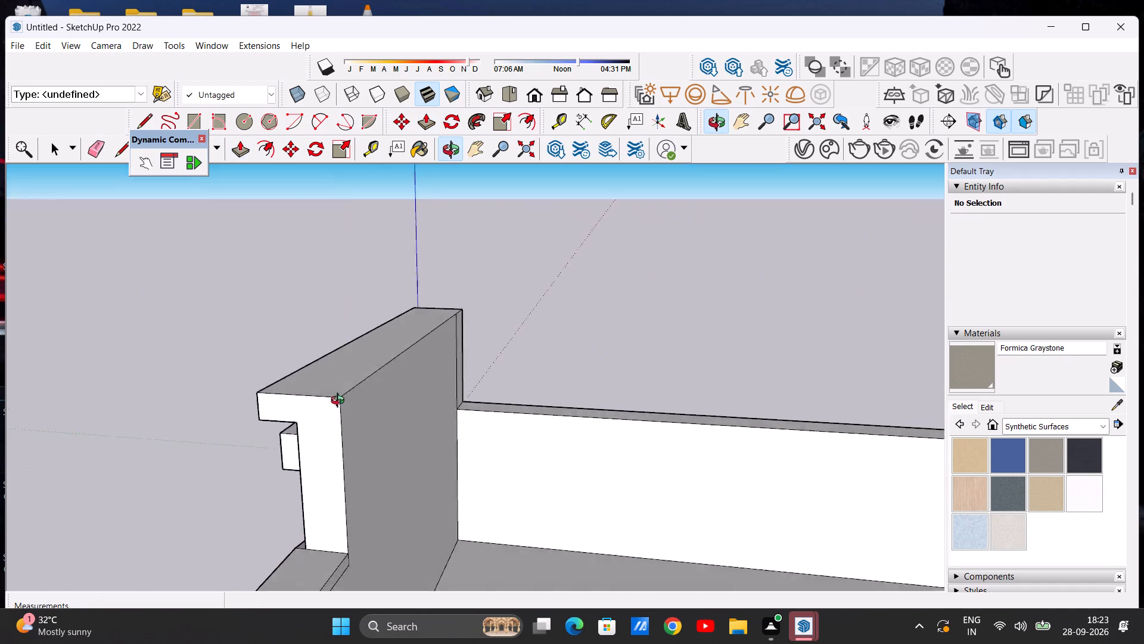
middle_click_drag(340, 402, 252, 417)
scroll(261, 409, "down", 1)
scroll(397, 417, "up", 4)
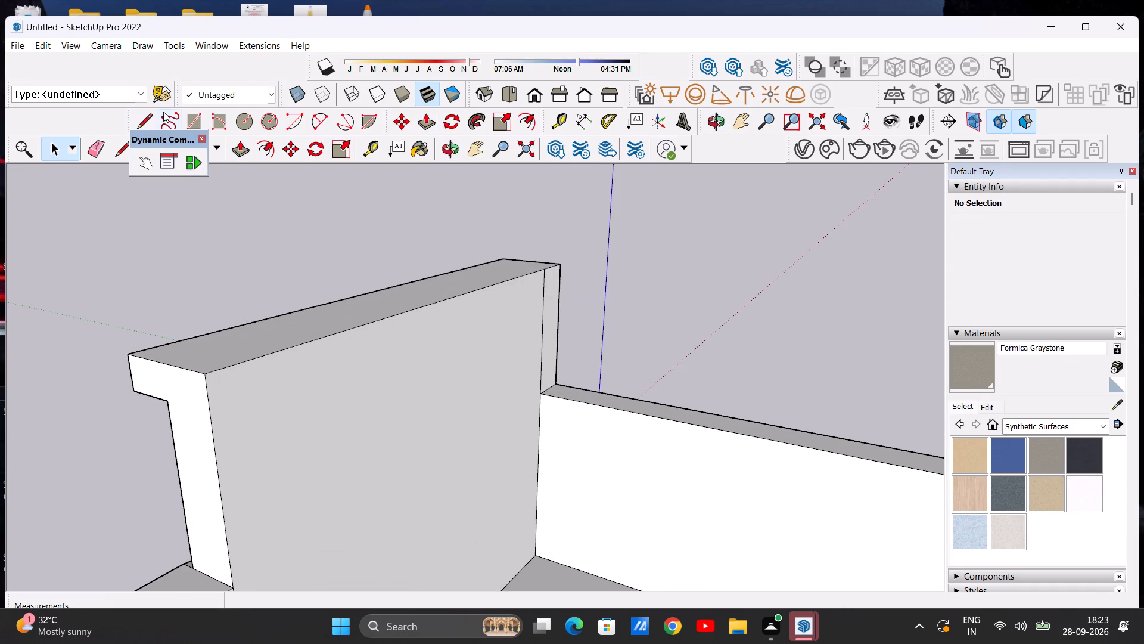
left_click(148, 113)
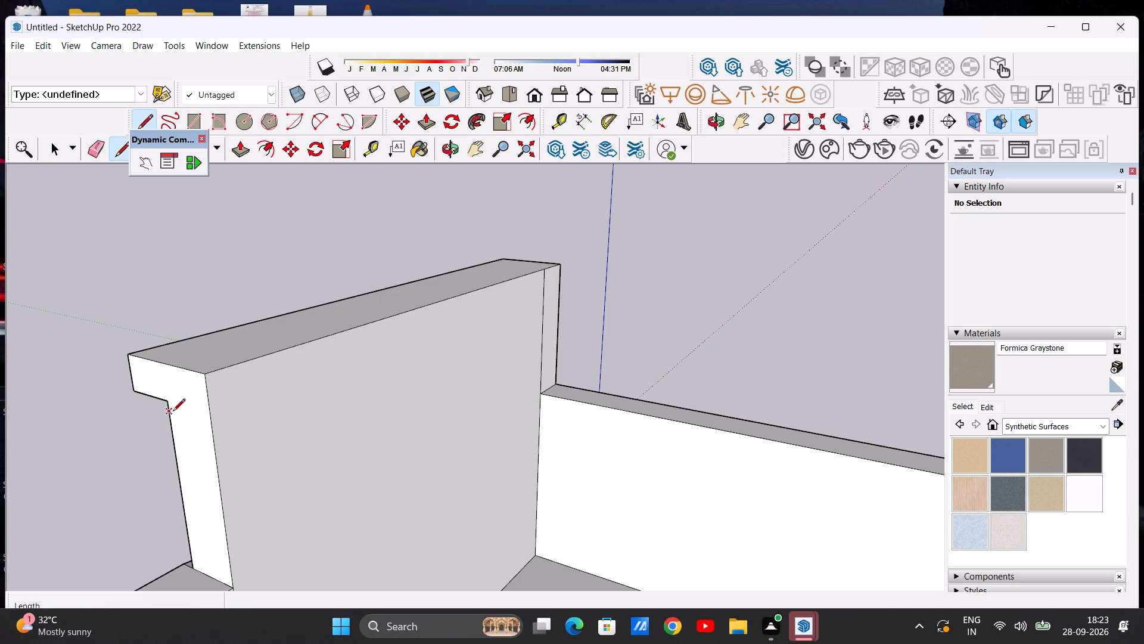
scroll(173, 412, "up", 6)
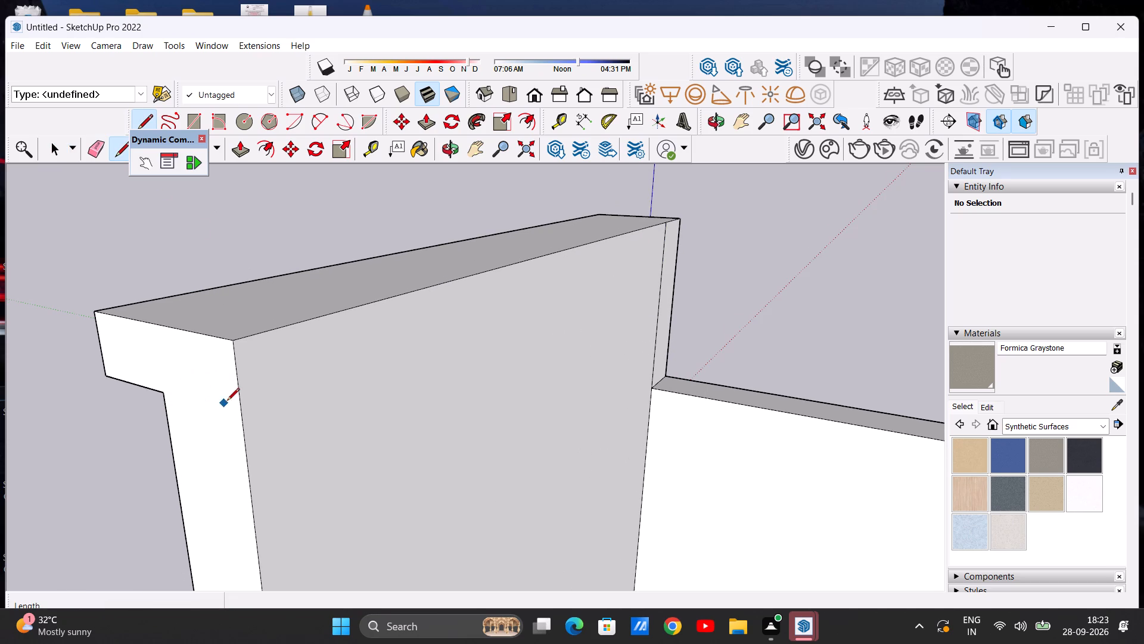
left_click(163, 393)
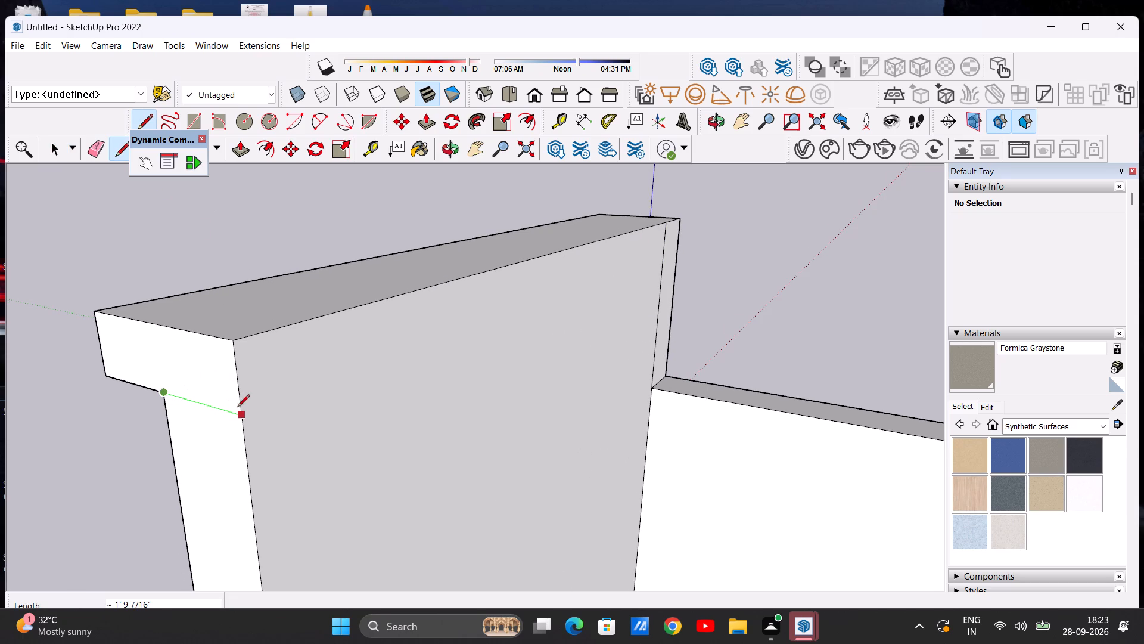
left_click(238, 416)
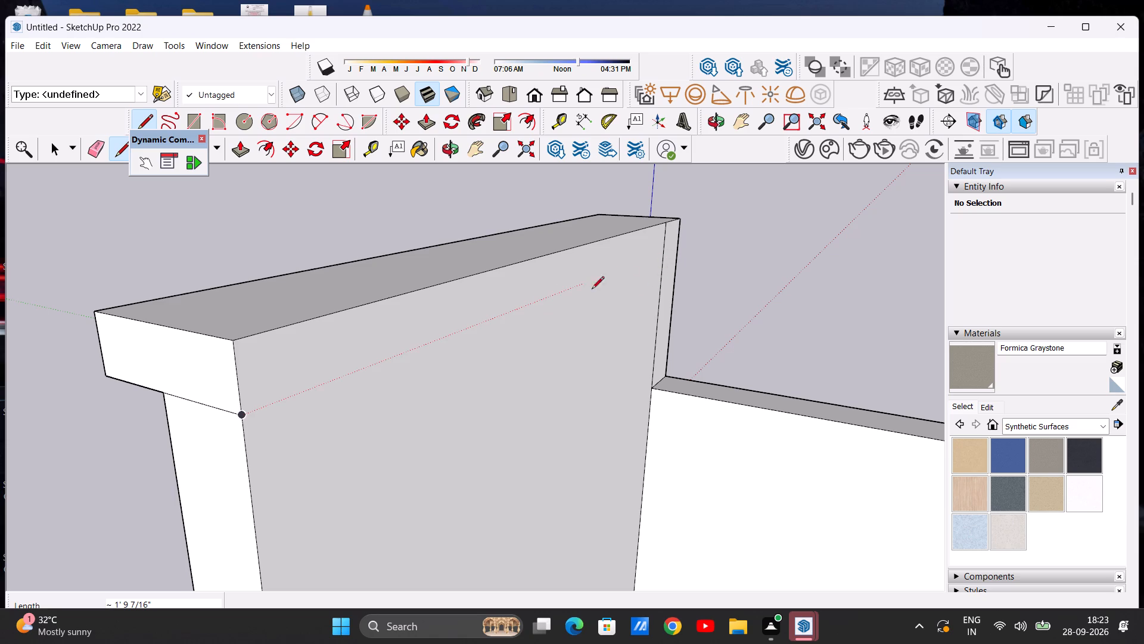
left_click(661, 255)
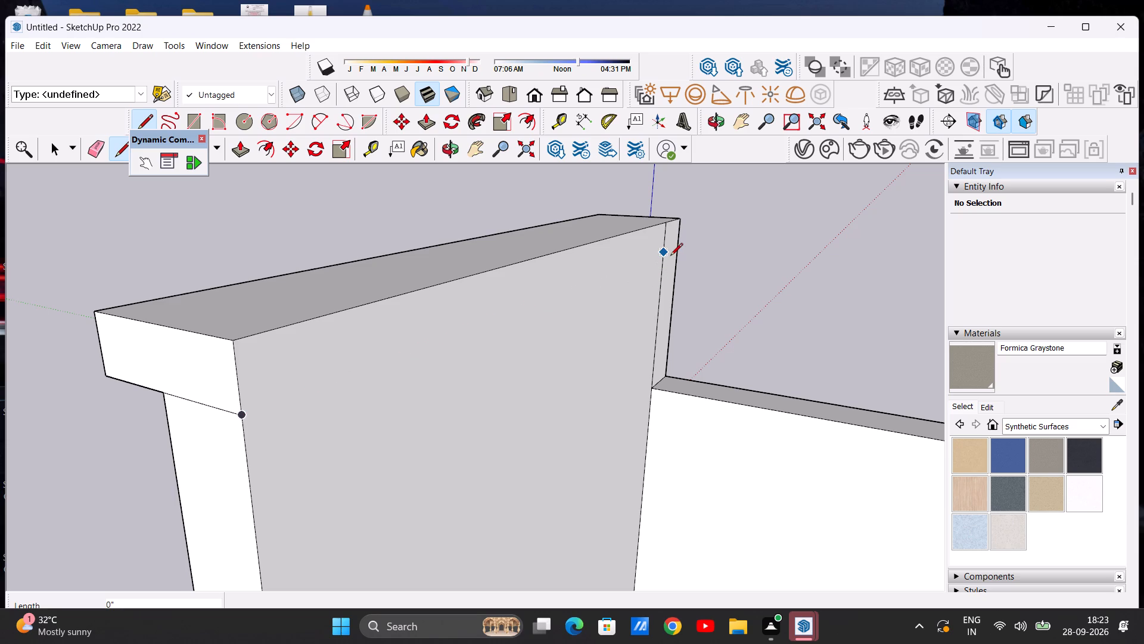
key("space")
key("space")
Draw a line about 19' 3" long across the tall wall's rear face, from the band's lower corner to the opposite vertical edge.
scroll(266, 430, "down", 2)
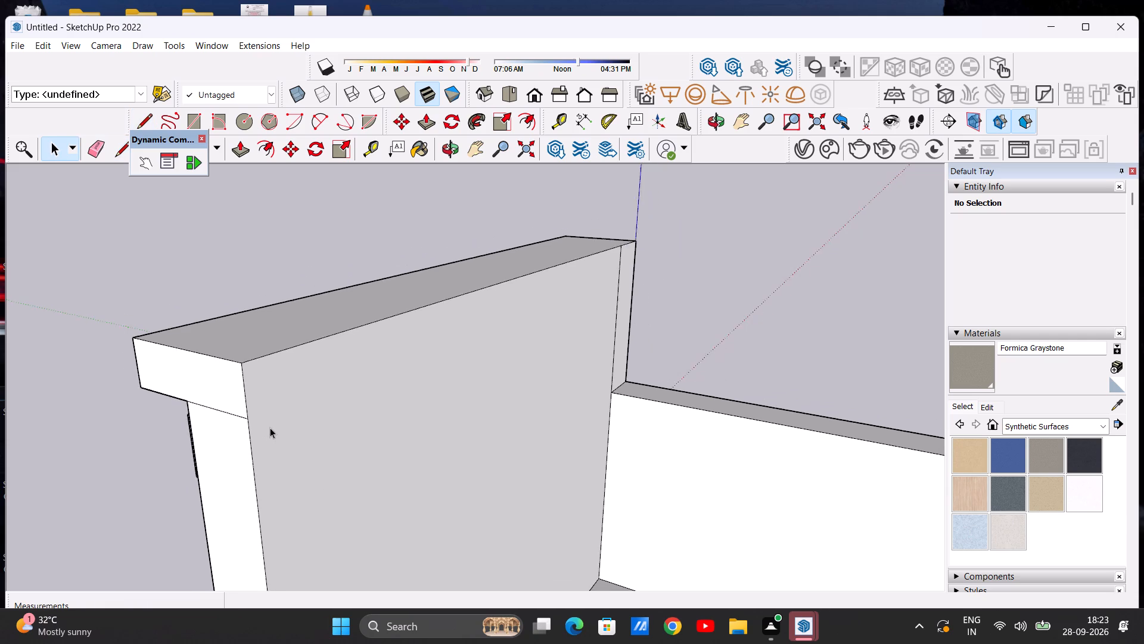
scroll(270, 428, "down", 2)
scroll(288, 406, "up", 6)
middle_click_drag(284, 413, 214, 379)
scroll(279, 413, "down", 1)
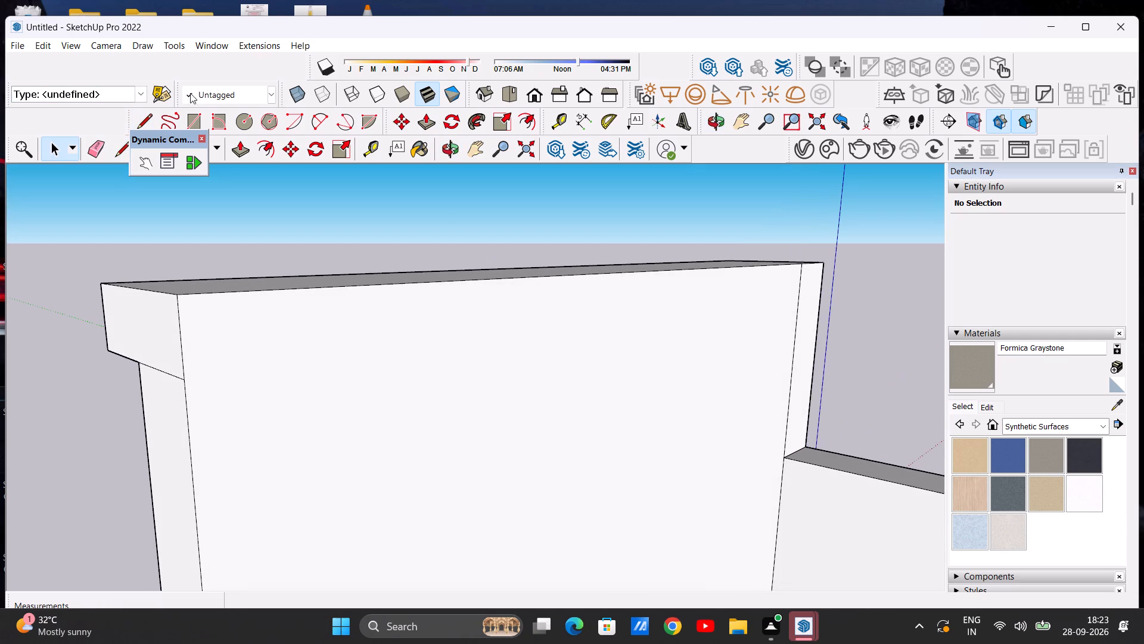
left_click(147, 114)
left_click(185, 380)
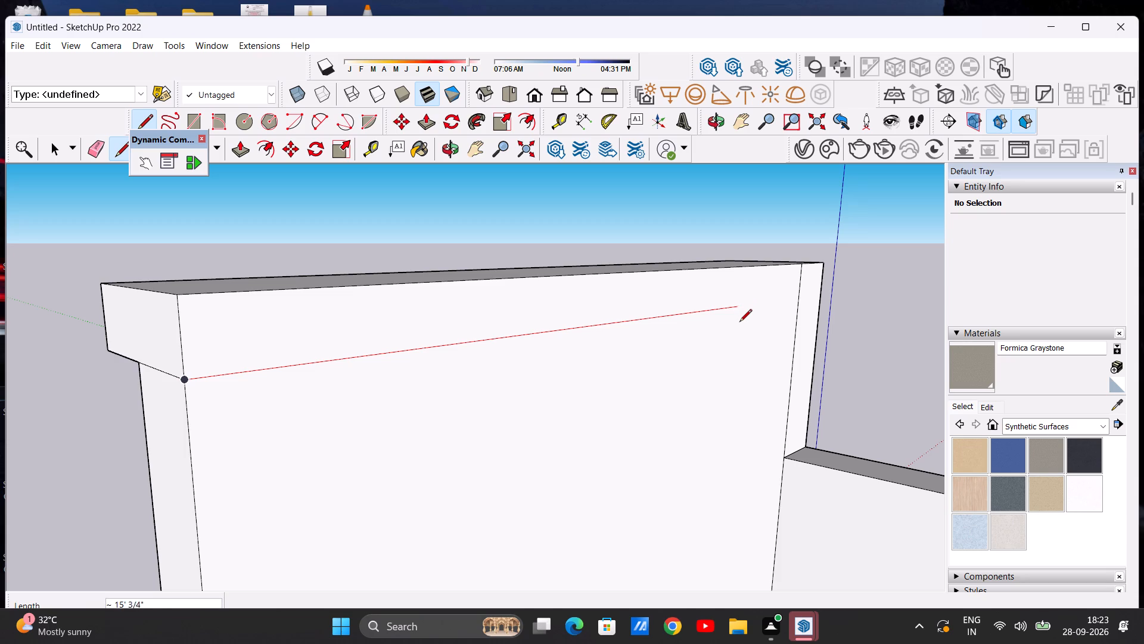
left_click(797, 302)
key("space")
Extrude the band strip on the tall wall's rear face about 11' 2 1/16" back over the roof as a slab.
scroll(737, 377, "down", 4)
middle_click_drag(737, 377, 335, 389)
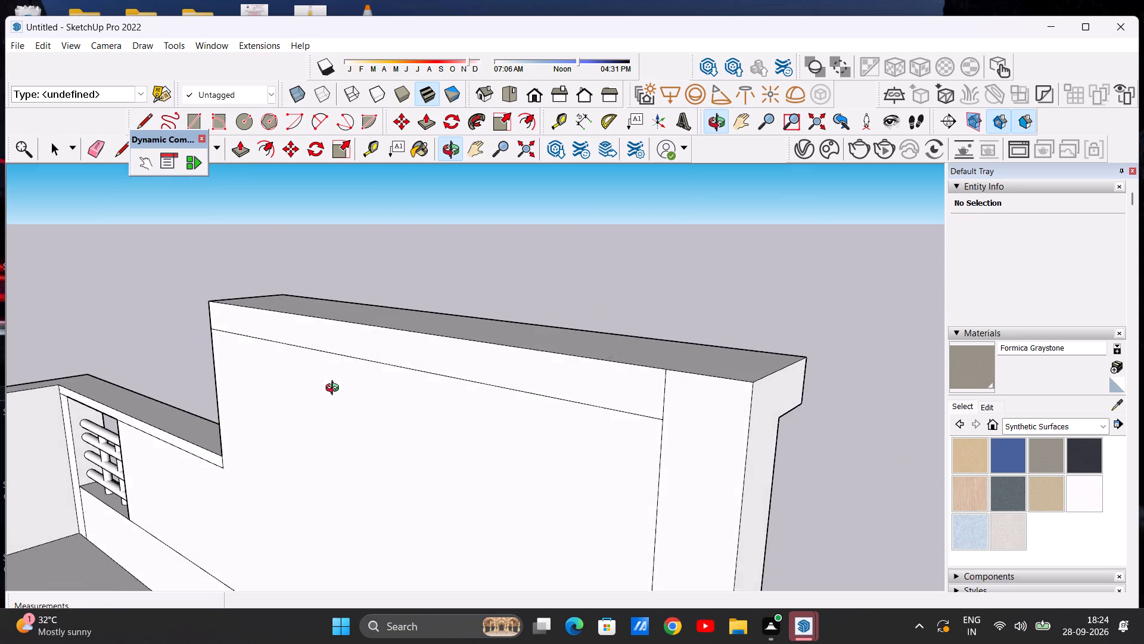
middle_click_drag(335, 389, 353, 364)
scroll(355, 358, "down", 12)
scroll(374, 363, "up", 11)
scroll(405, 349, "down", 6)
scroll(400, 348, "up", 3)
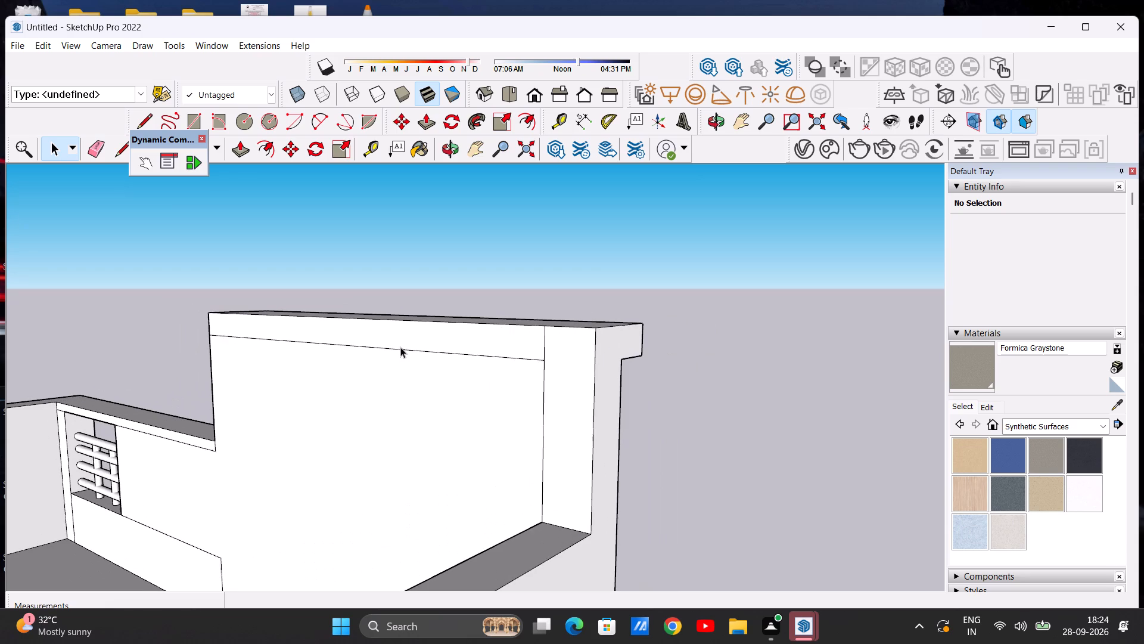
middle_click_drag(368, 354, 689, 338)
scroll(341, 382, "down", 3)
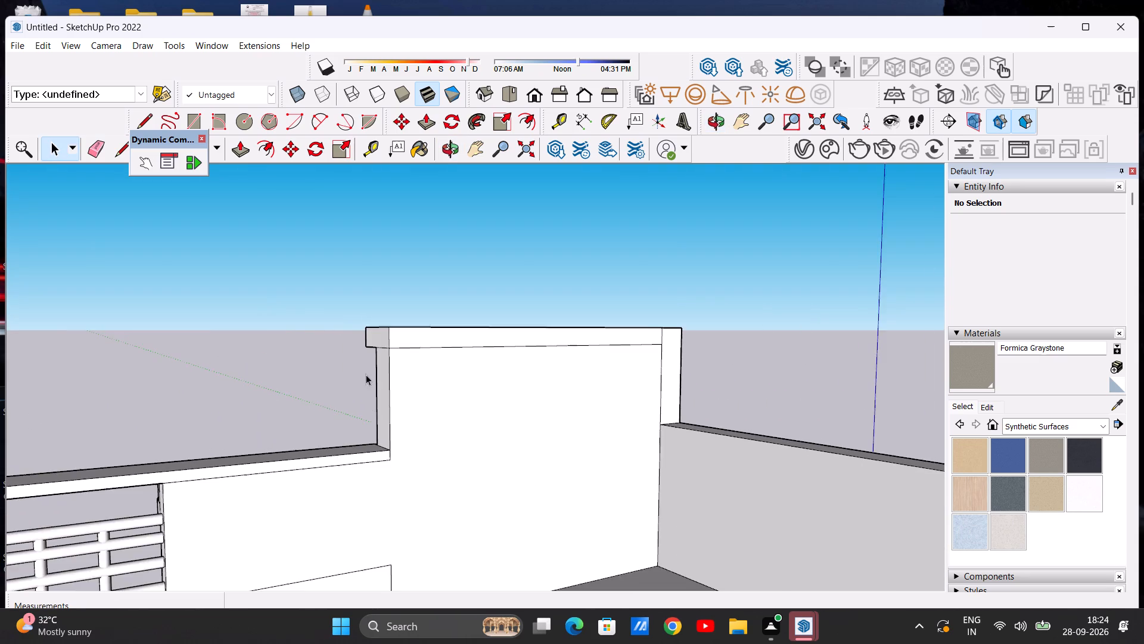
middle_click_drag(366, 376, 434, 440)
scroll(458, 370, "up", 3)
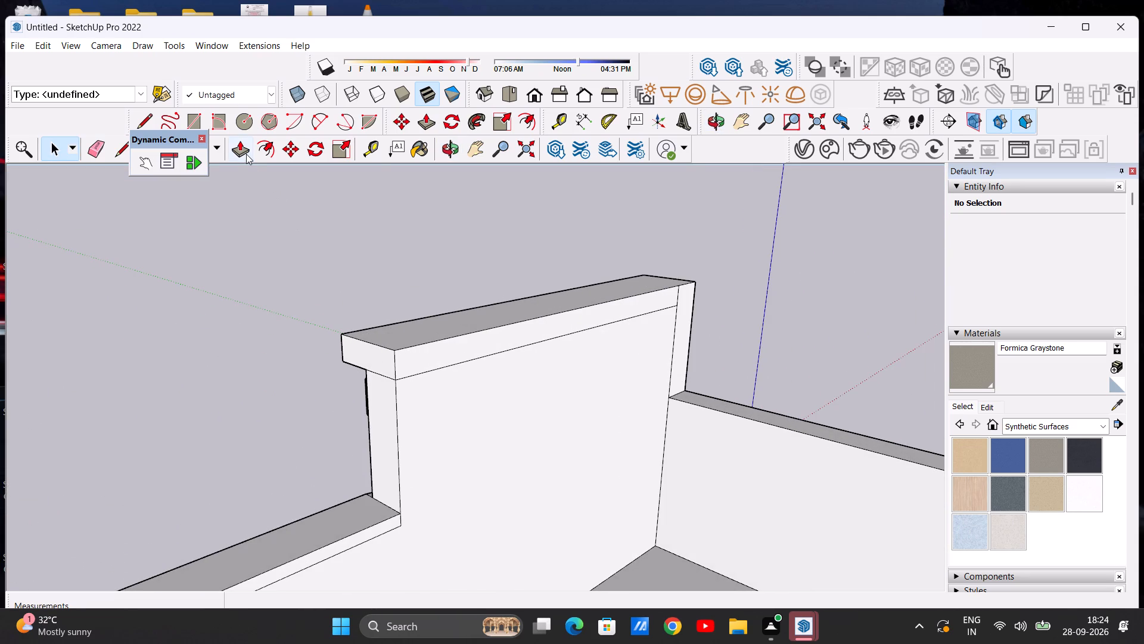
left_click(246, 154)
left_click(421, 353)
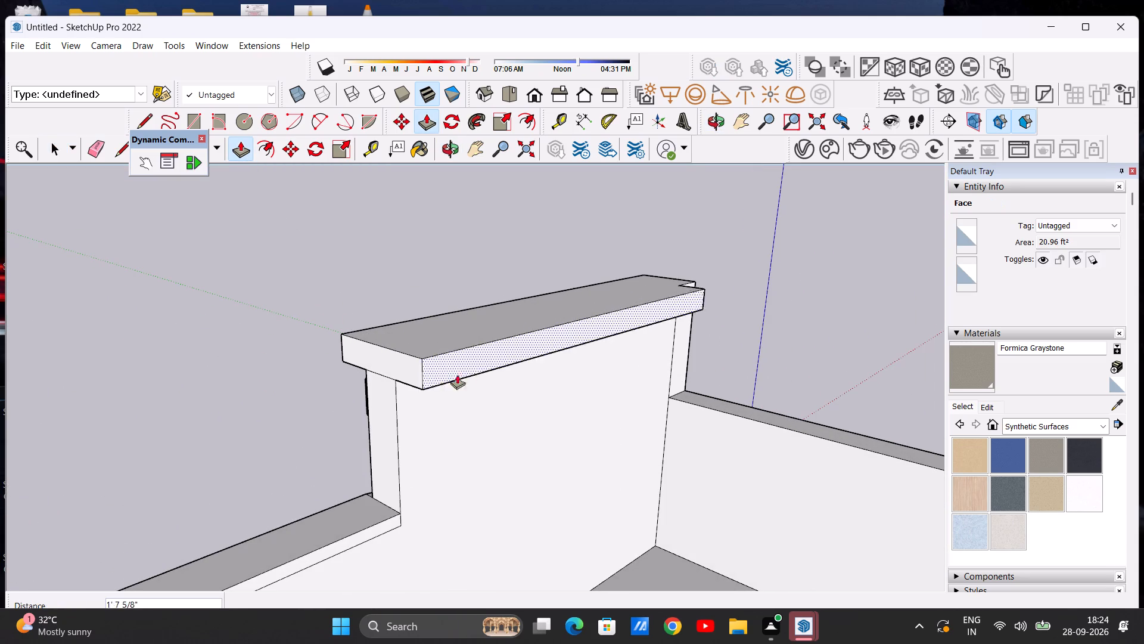
scroll(574, 441, "down", 5)
middle_click_drag(585, 432, 738, 402)
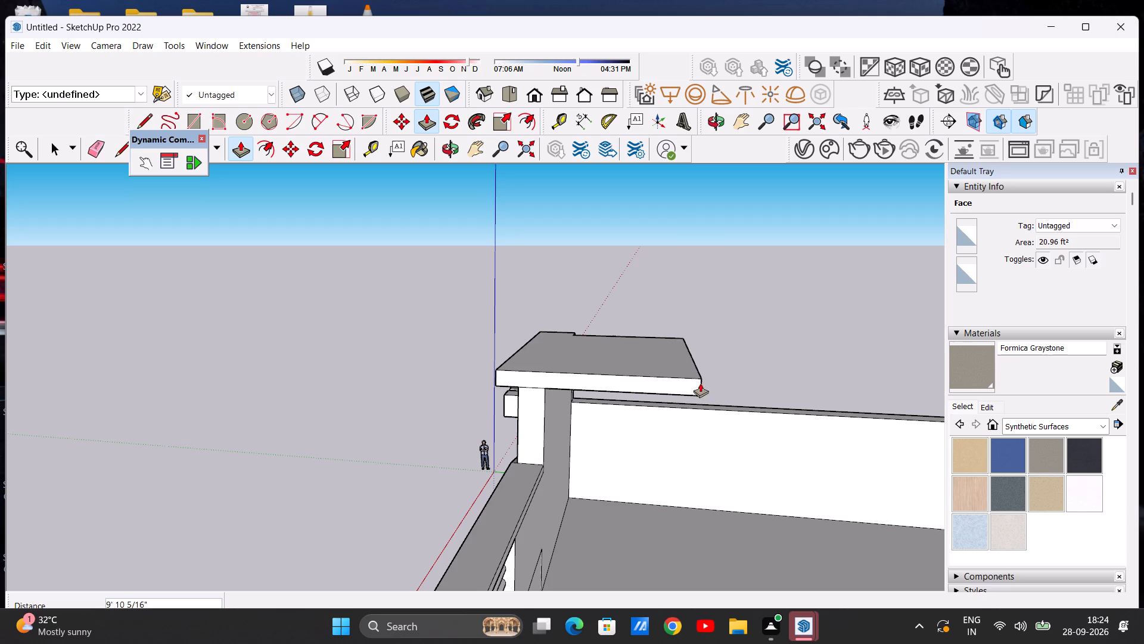
left_click(722, 386)
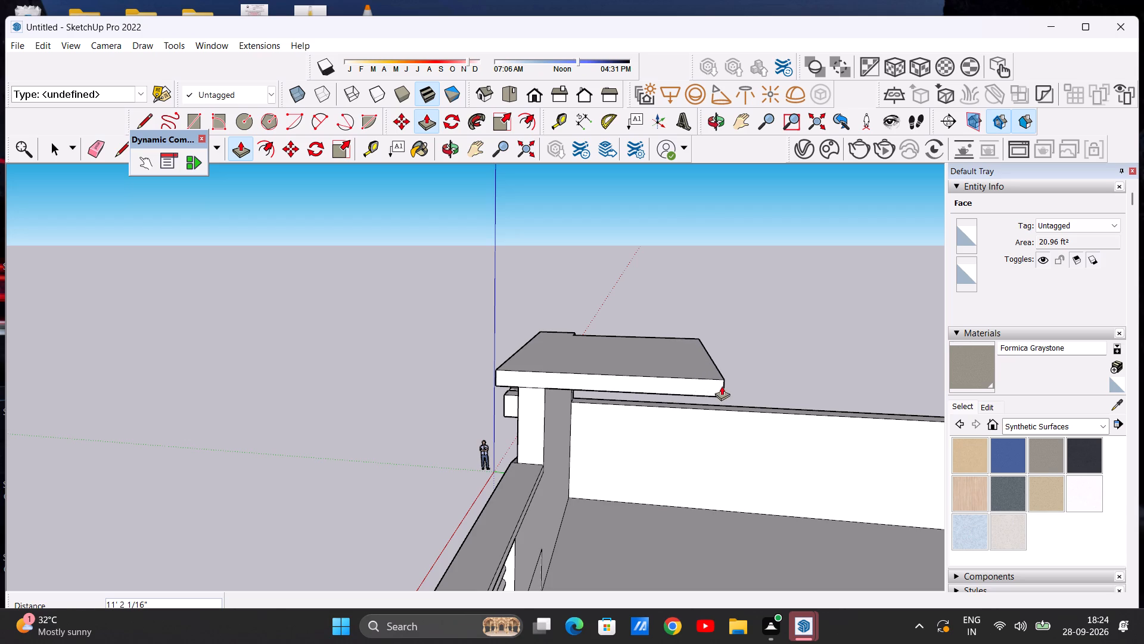
key("space")
Extrude the rear slab's set-back side face about 1' 9 7/16" to align with the tall wall's outer end face.
middle_click_drag(536, 443, 802, 369)
scroll(641, 374, "down", 2)
middle_click_drag(629, 382, 629, 383)
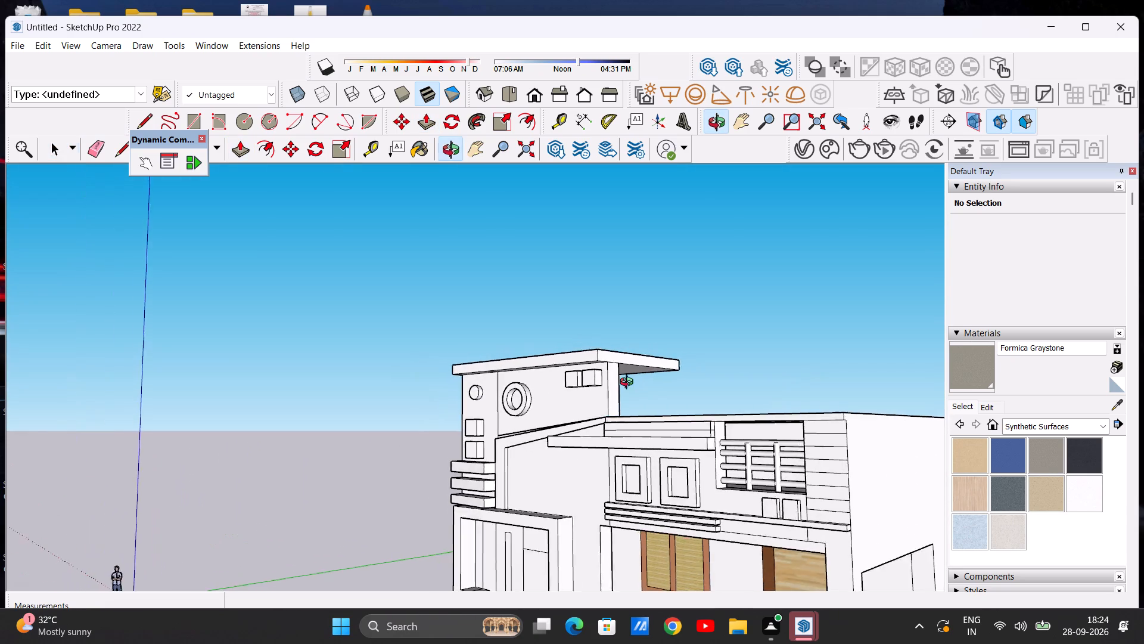
middle_click_drag(629, 383, 916, 405)
middle_click_drag(440, 407, 780, 424)
scroll(564, 390, "up", 2)
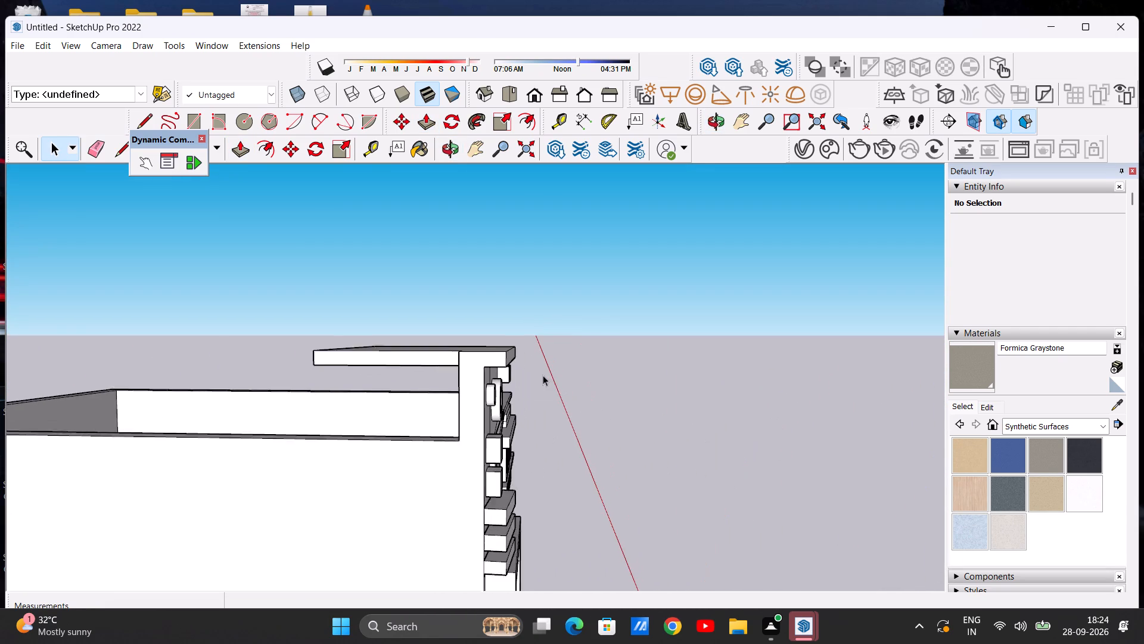
scroll(543, 375, "up", 1)
middle_click_drag(444, 420, 581, 477)
scroll(580, 477, "up", 2)
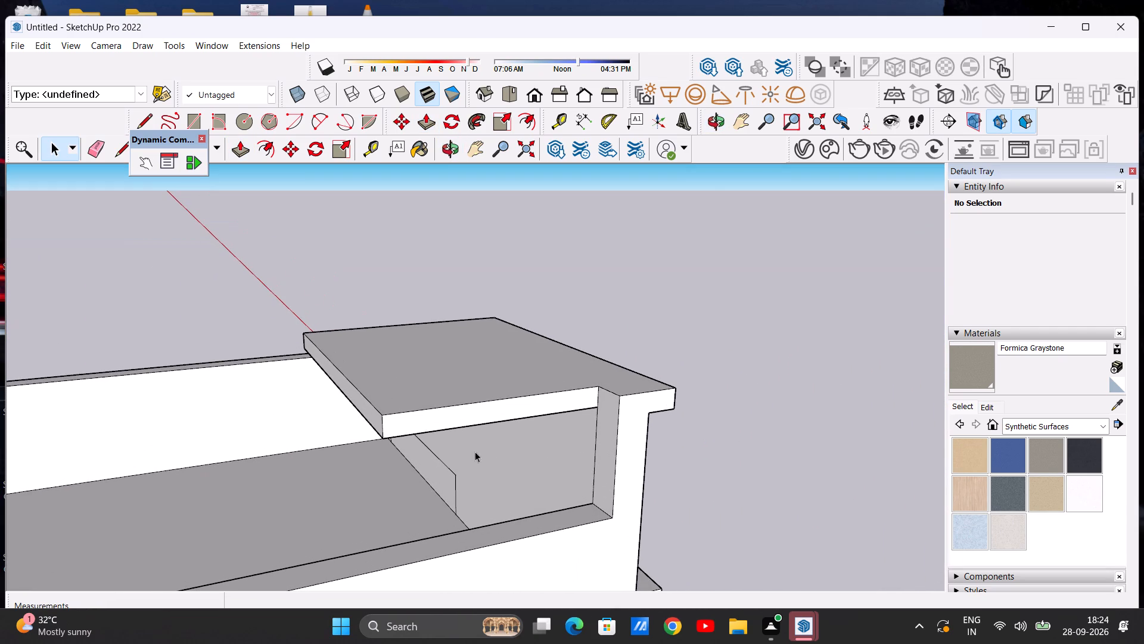
left_click(237, 145)
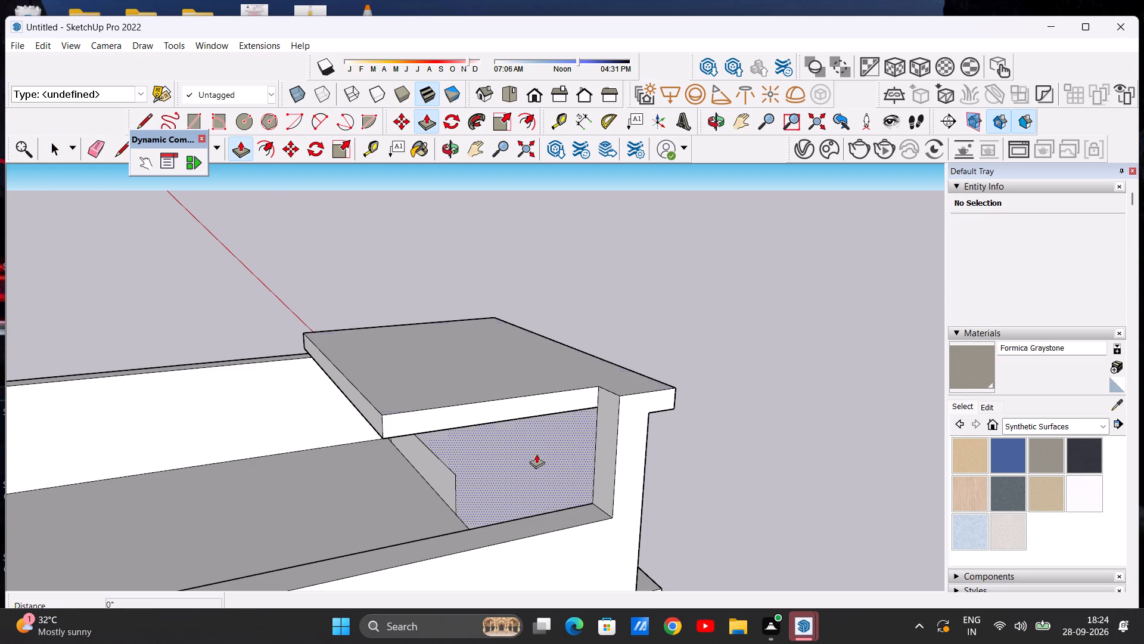
left_click(570, 395)
left_click(617, 395)
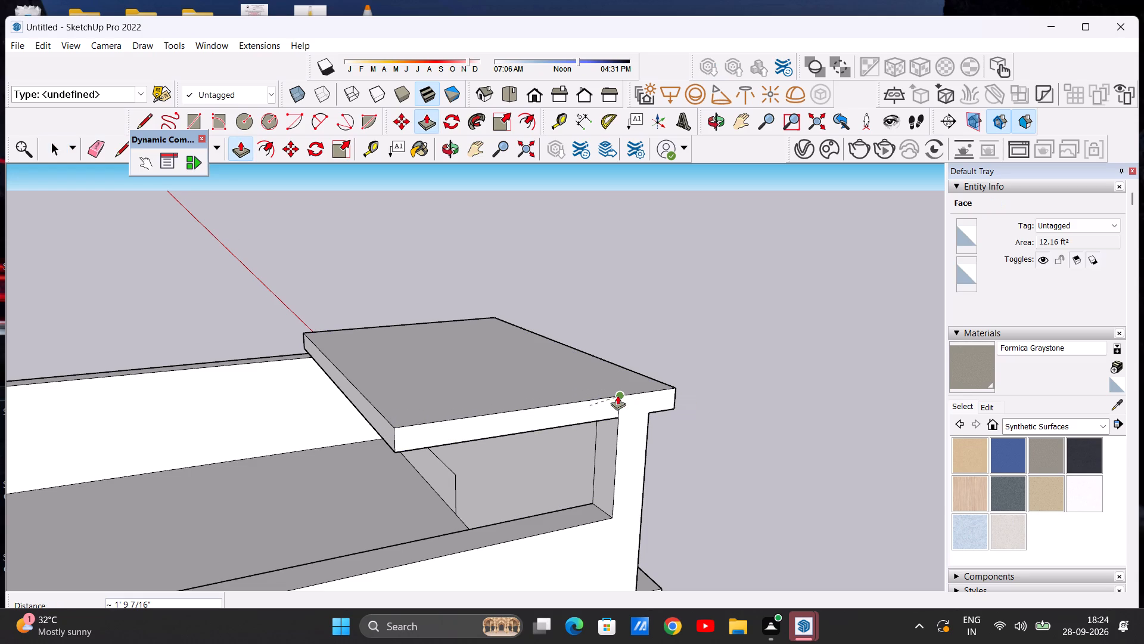
key("space")
Examine the roof slab from the side and the whole front facade from several distances.
middle_click_drag(452, 527, 433, 510)
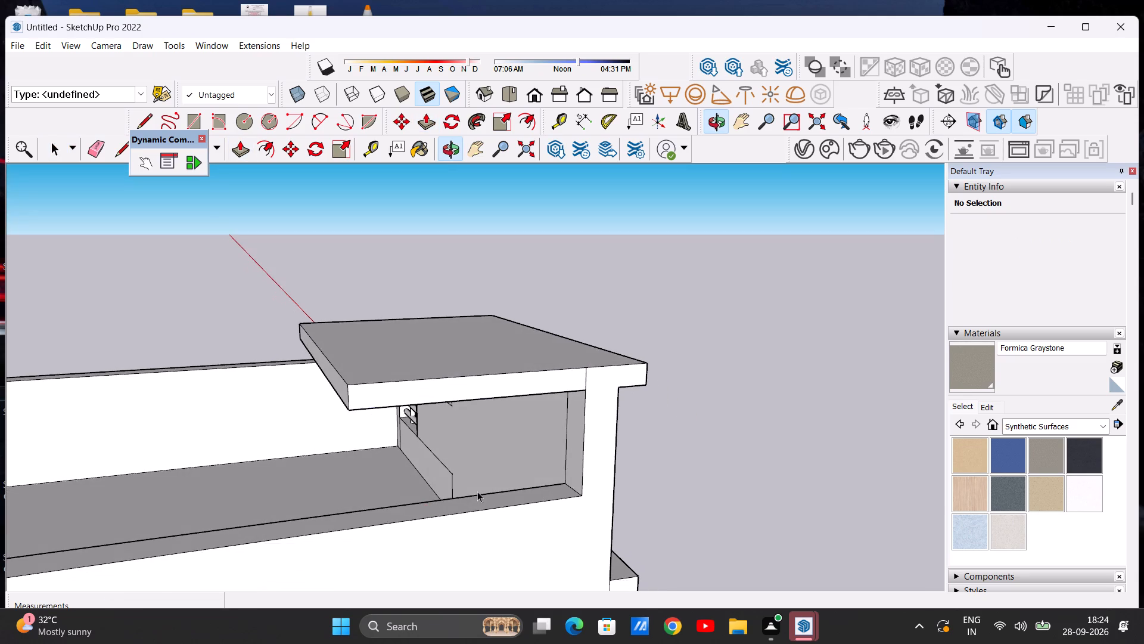
scroll(507, 489, "down", 4)
middle_click_drag(486, 481, 438, 438)
scroll(407, 446, "up", 3)
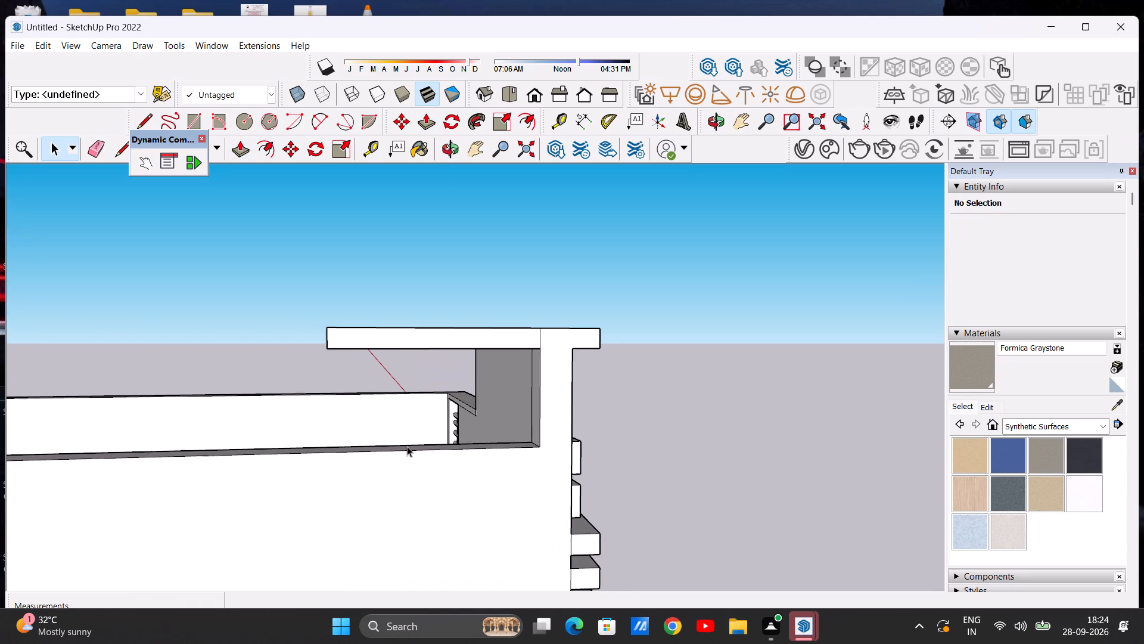
scroll(448, 423, "down", 4)
middle_click_drag(405, 423, 506, 430)
scroll(506, 430, "up", 1)
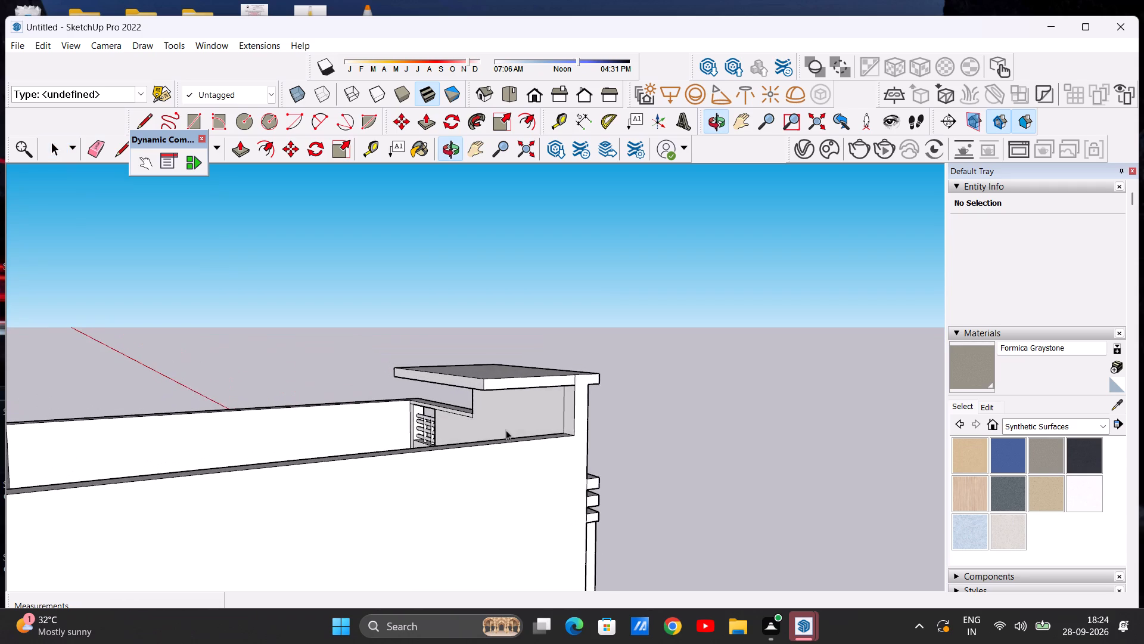
scroll(506, 430, "up", 1)
middle_click_drag(604, 433, 145, 429)
middle_click_drag(400, 447, 278, 438)
scroll(383, 401, "down", 9)
scroll(402, 467, "up", 8)
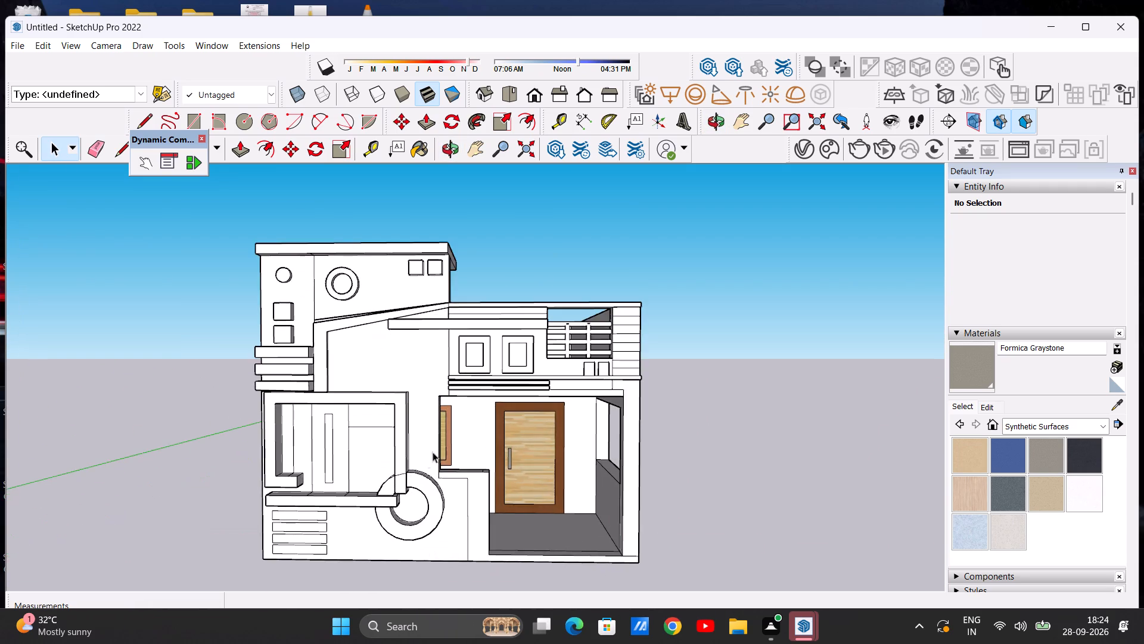
scroll(452, 441, "down", 5)
scroll(394, 425, "up", 7)
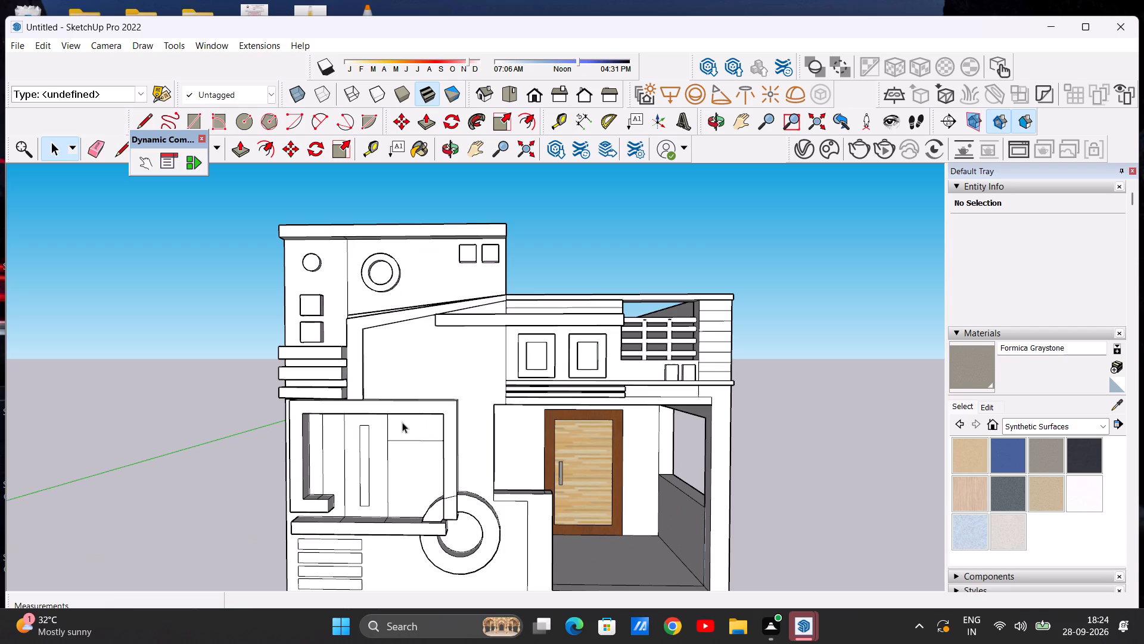
scroll(447, 411, "down", 2)
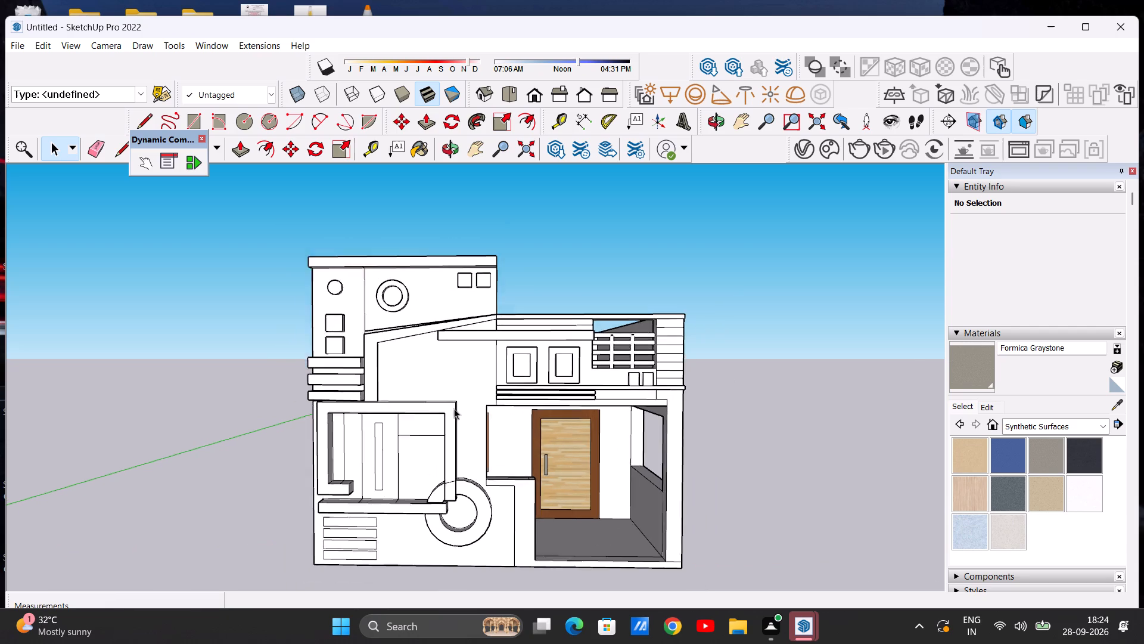
scroll(454, 408, "down", 2)
scroll(397, 364, "up", 5)
scroll(514, 376, "up", 2)
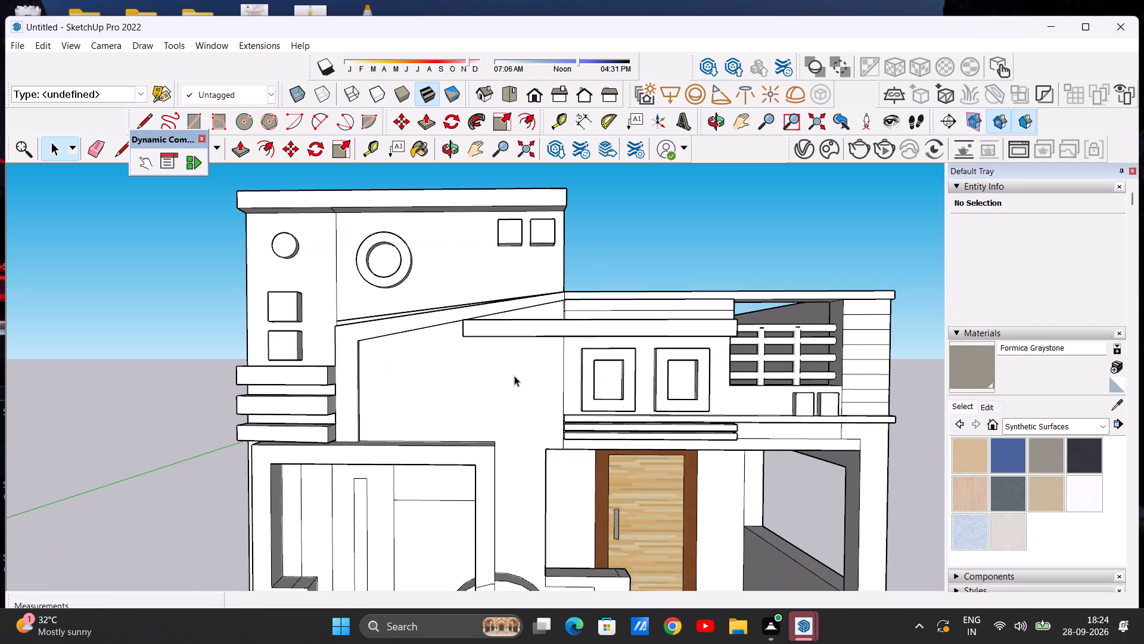
Draw a circle of about 1' 8 5/8" radius on the blank wall beneath the sloping raised frame.
left_click(243, 113)
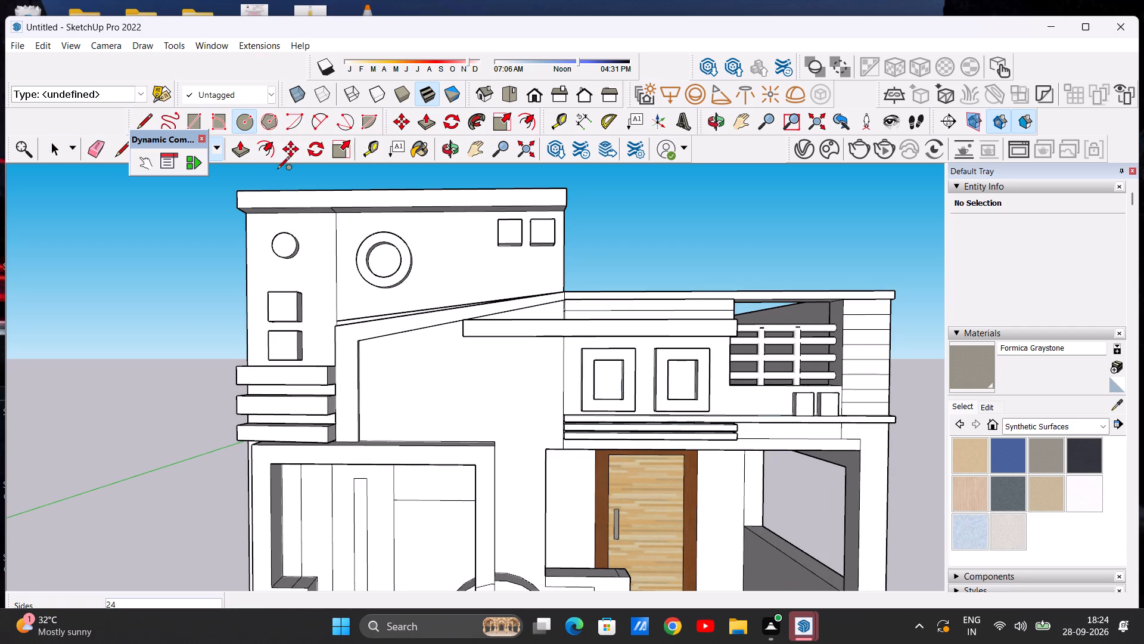
scroll(433, 394, "up", 5)
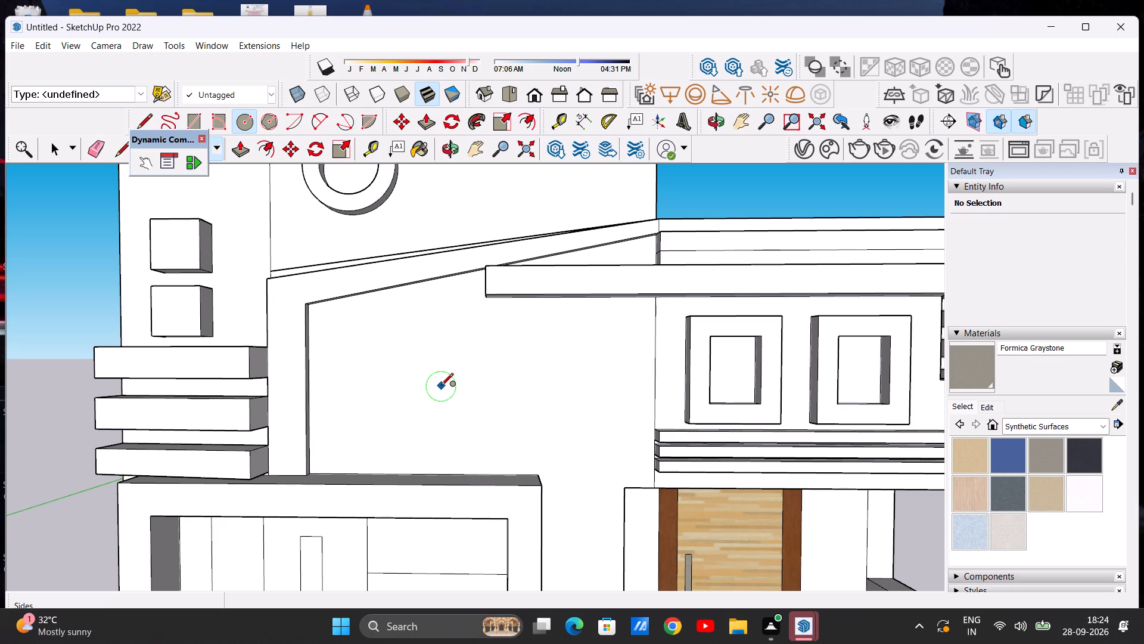
left_click(441, 386)
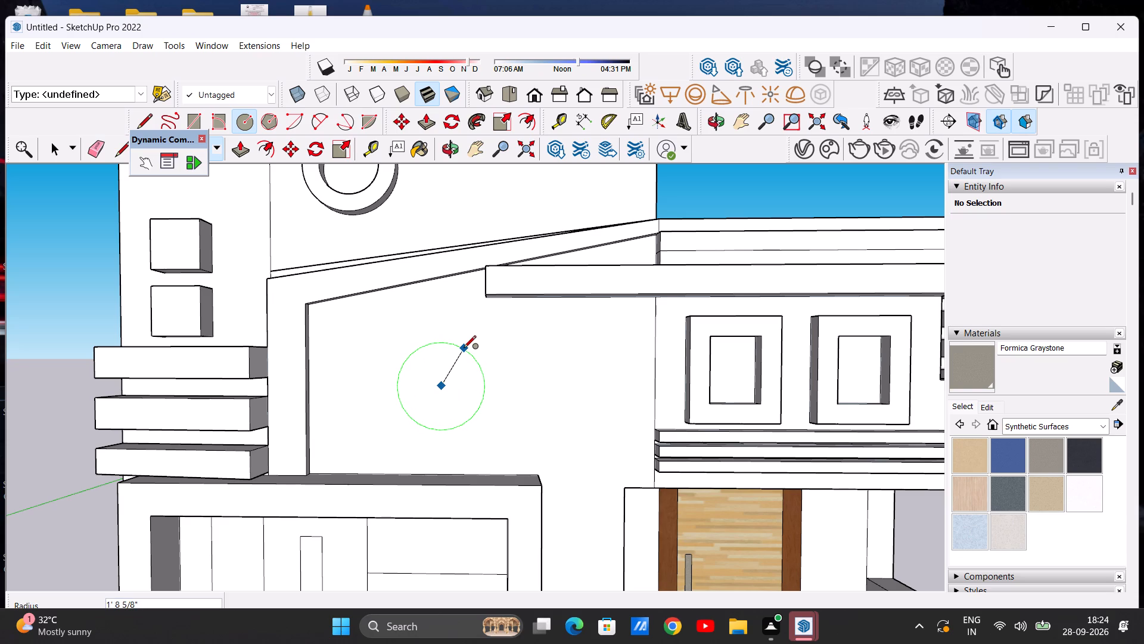
left_click(464, 349)
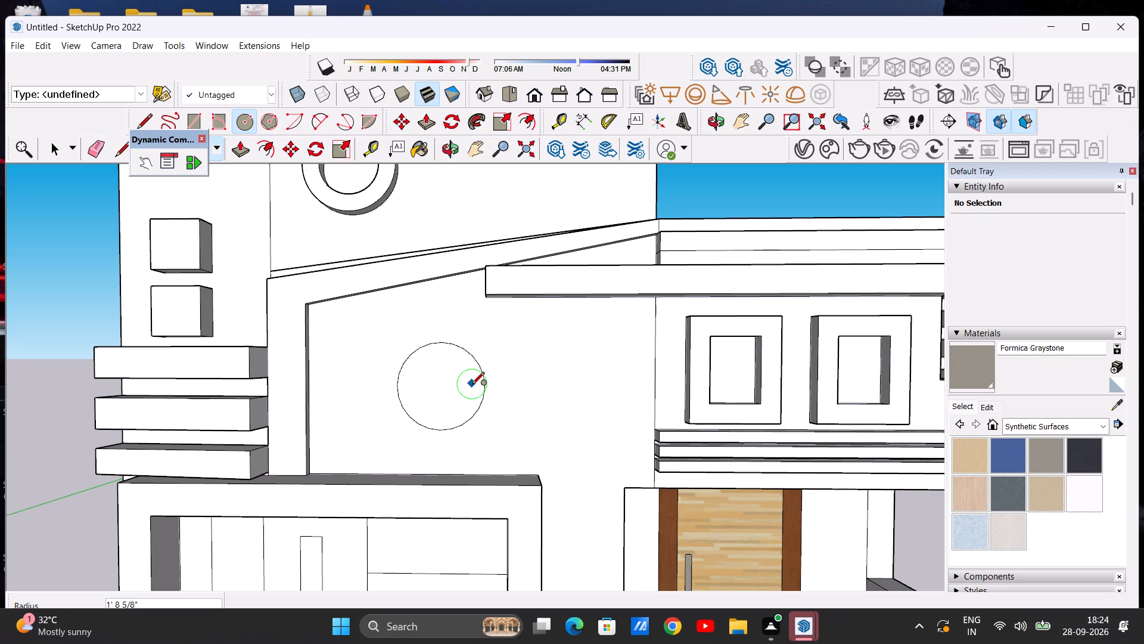
key("space")
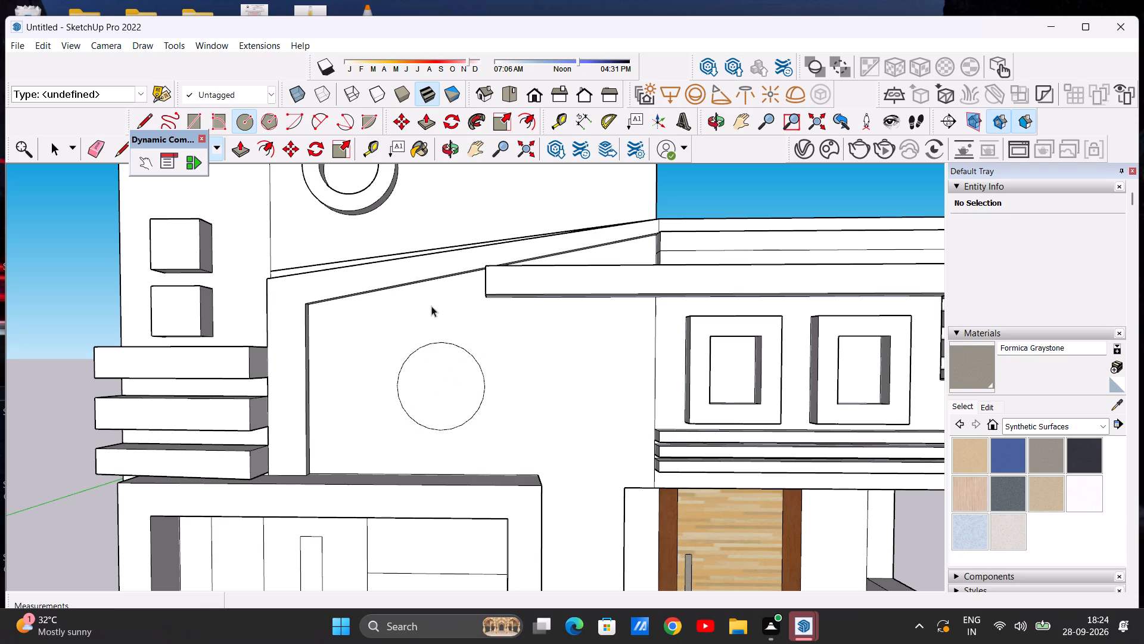
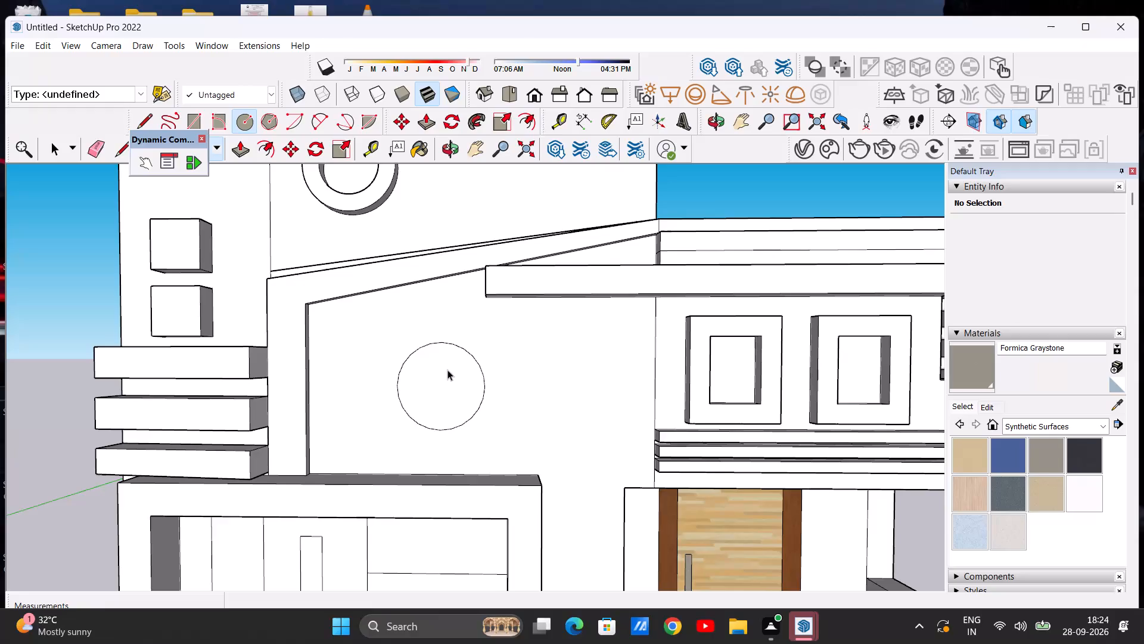
Set the segment count of the circle on the wall below the sloped band to 60.
left_click(472, 355)
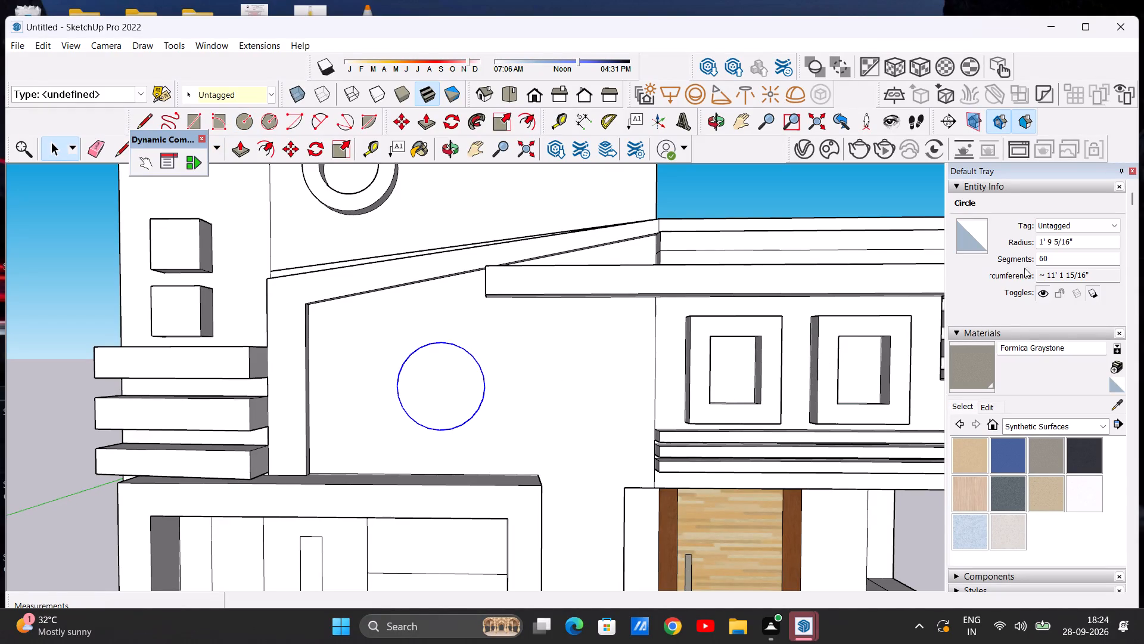
left_click(1049, 261)
key("BackSpace")
key("BackSpace")
key("BackSpace")
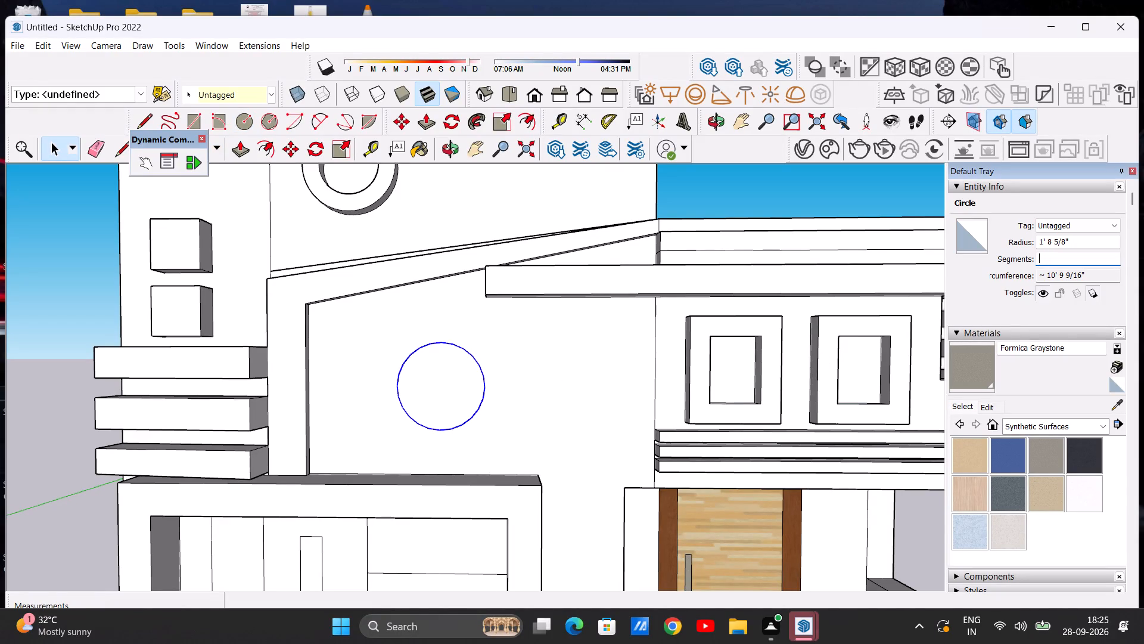
type("60")
key("Return")
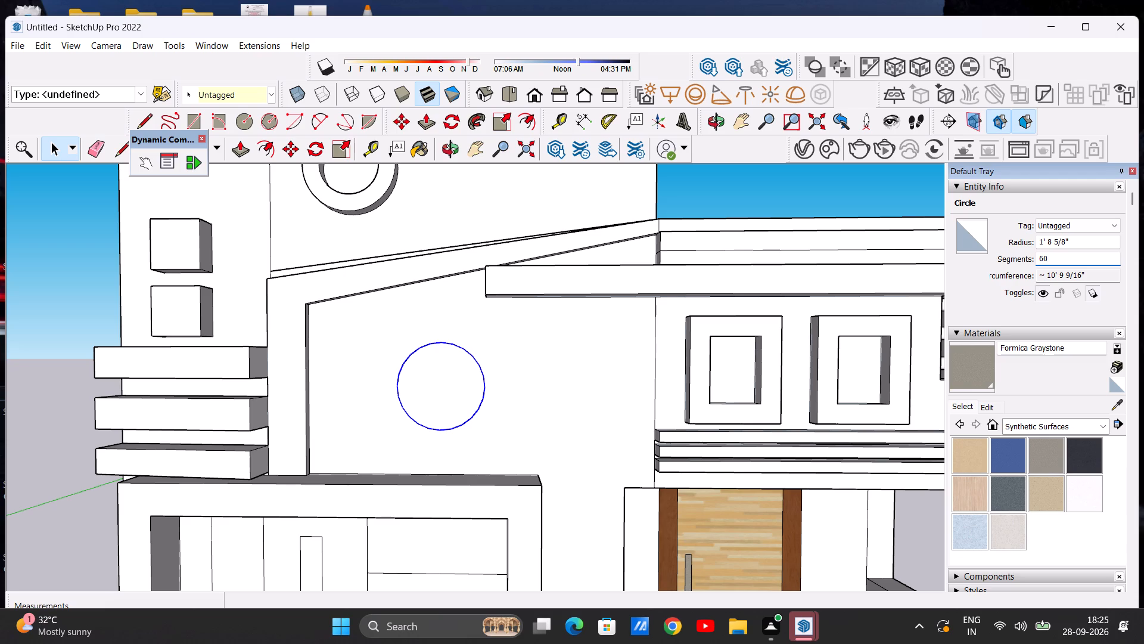
key("space")
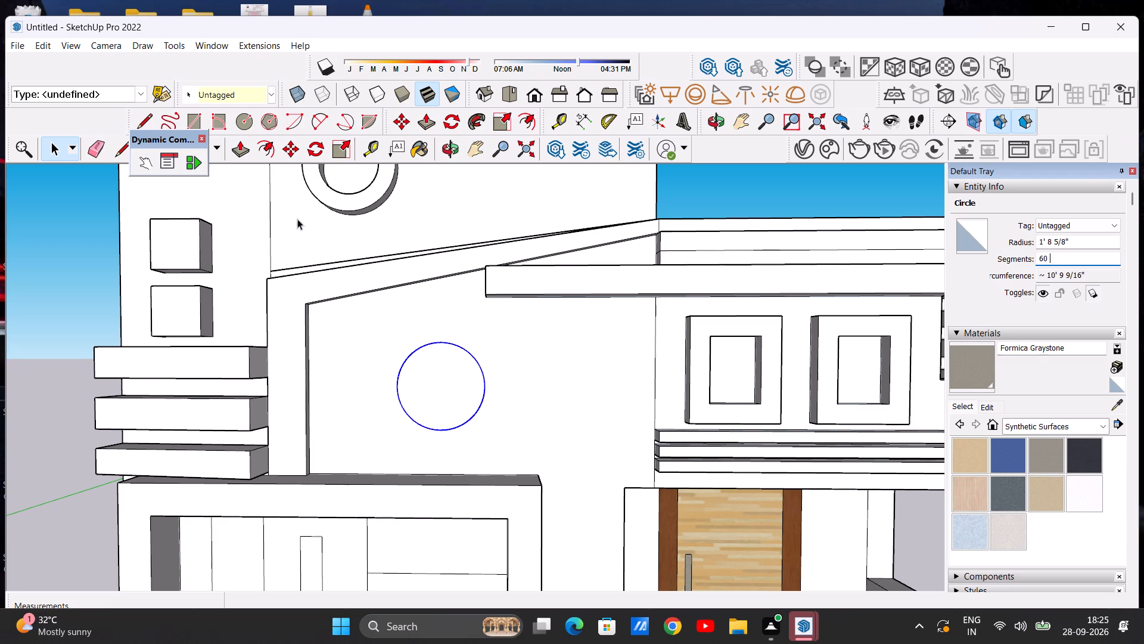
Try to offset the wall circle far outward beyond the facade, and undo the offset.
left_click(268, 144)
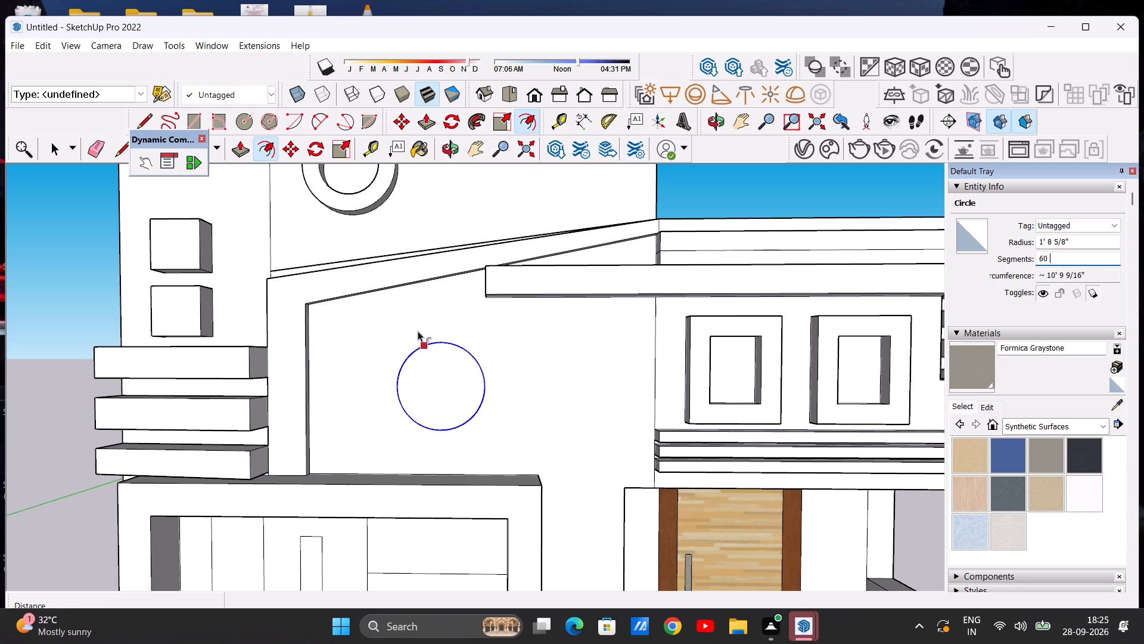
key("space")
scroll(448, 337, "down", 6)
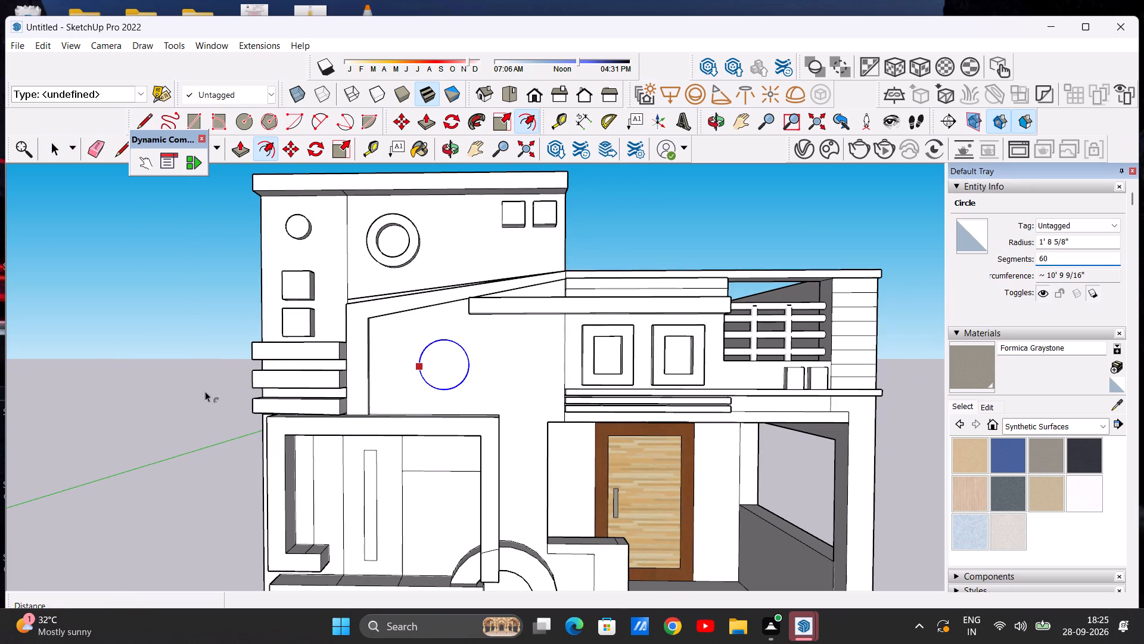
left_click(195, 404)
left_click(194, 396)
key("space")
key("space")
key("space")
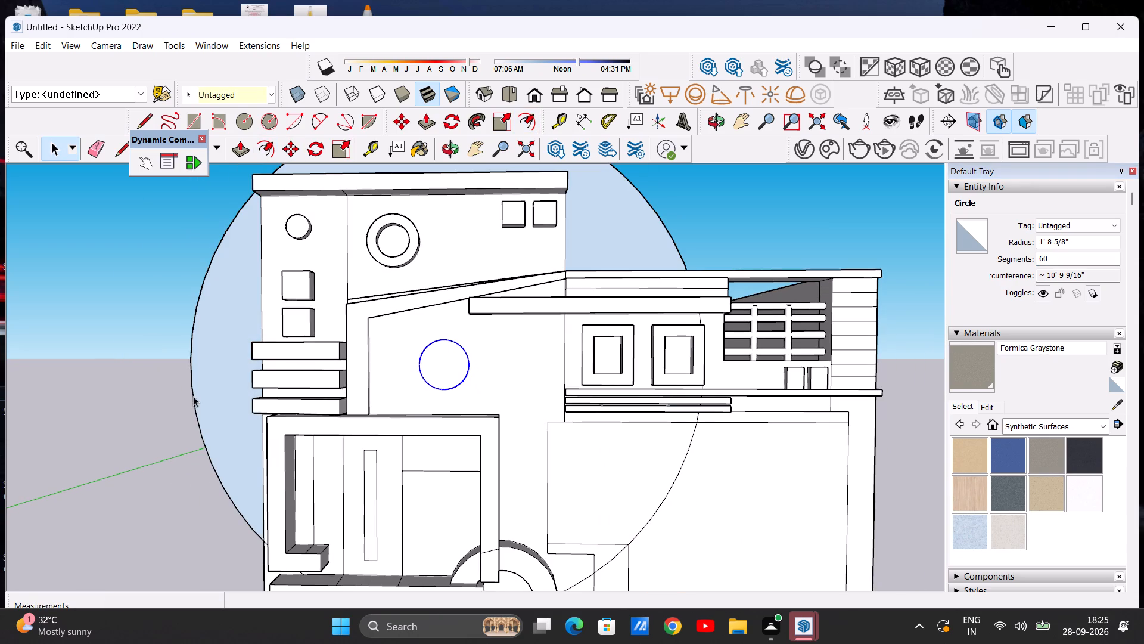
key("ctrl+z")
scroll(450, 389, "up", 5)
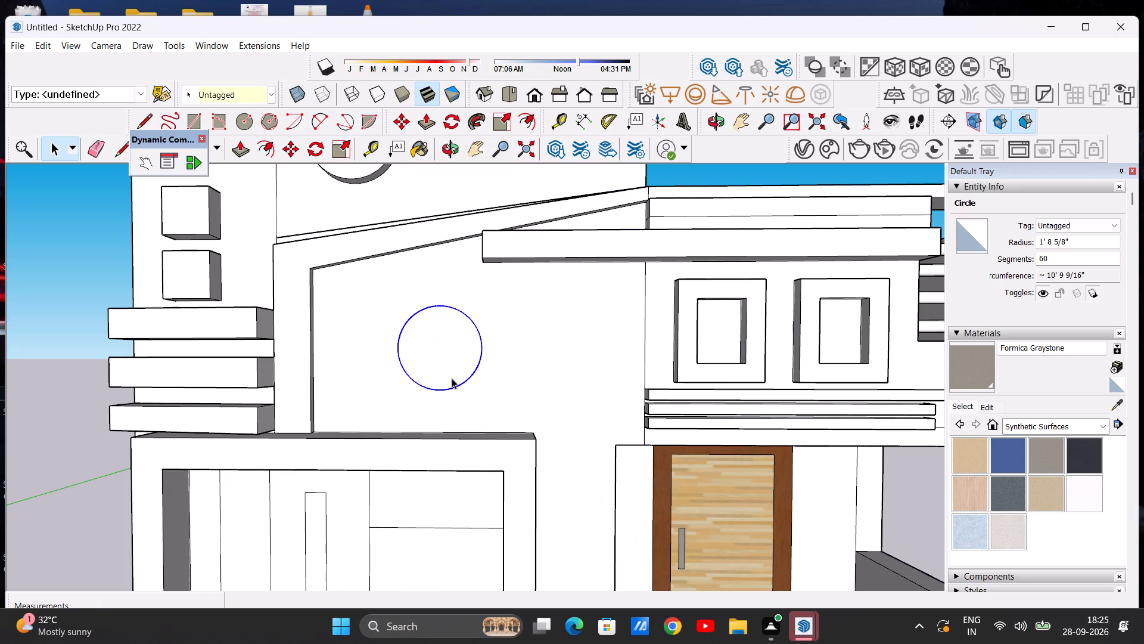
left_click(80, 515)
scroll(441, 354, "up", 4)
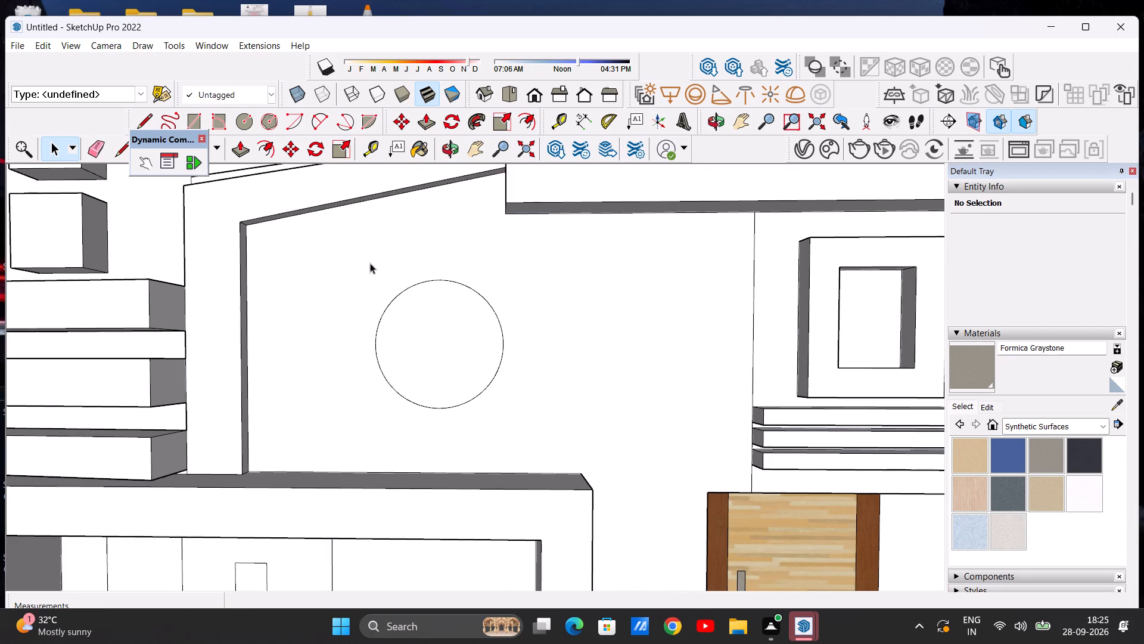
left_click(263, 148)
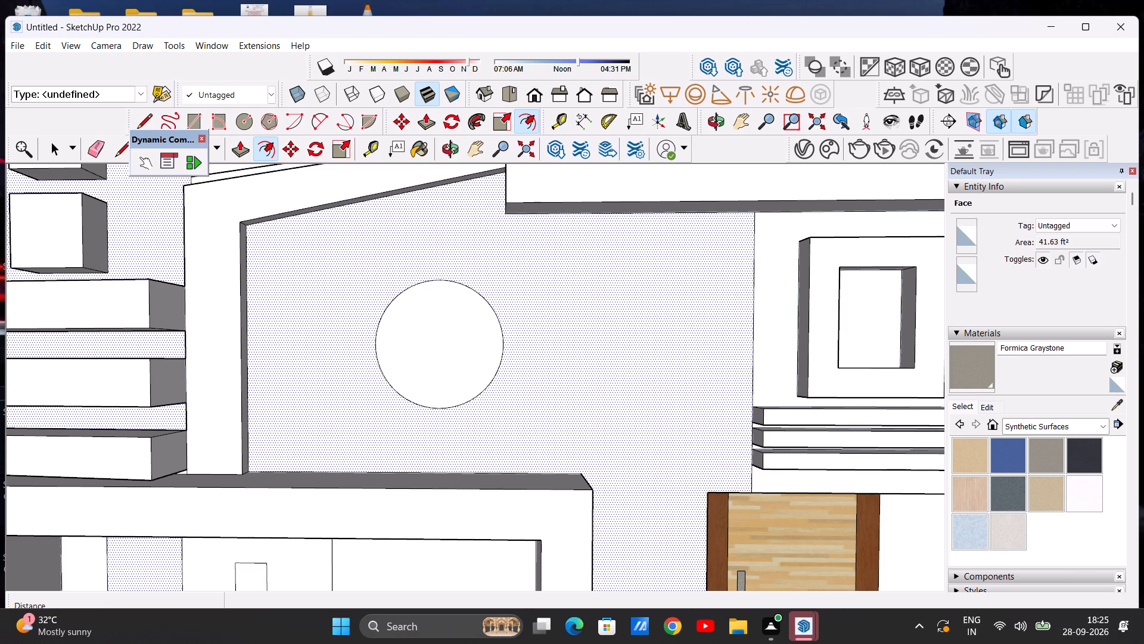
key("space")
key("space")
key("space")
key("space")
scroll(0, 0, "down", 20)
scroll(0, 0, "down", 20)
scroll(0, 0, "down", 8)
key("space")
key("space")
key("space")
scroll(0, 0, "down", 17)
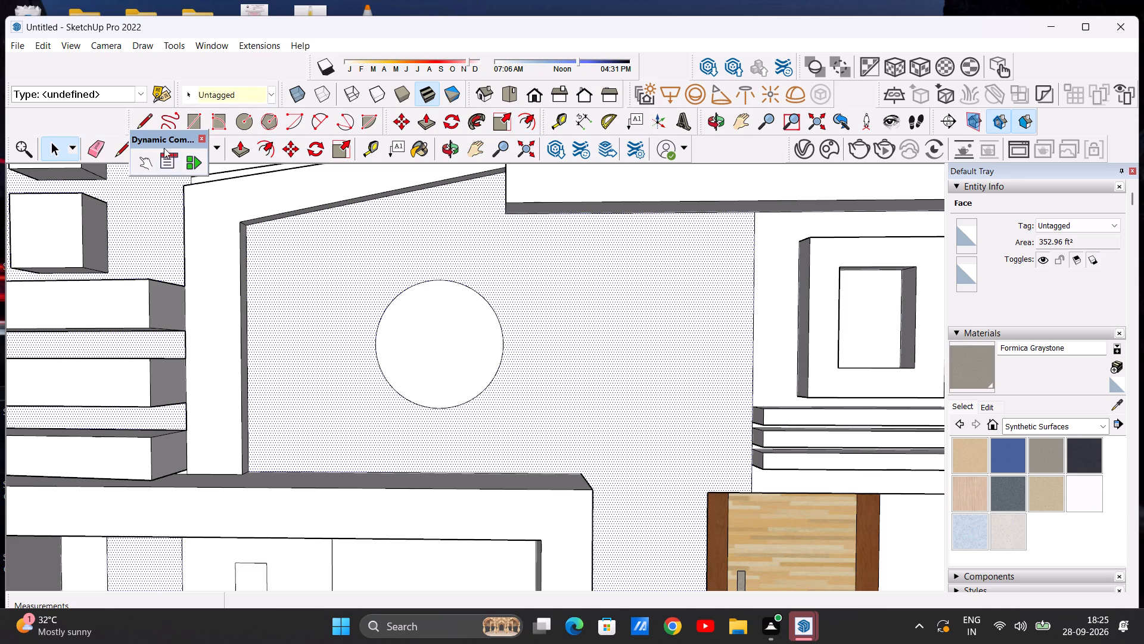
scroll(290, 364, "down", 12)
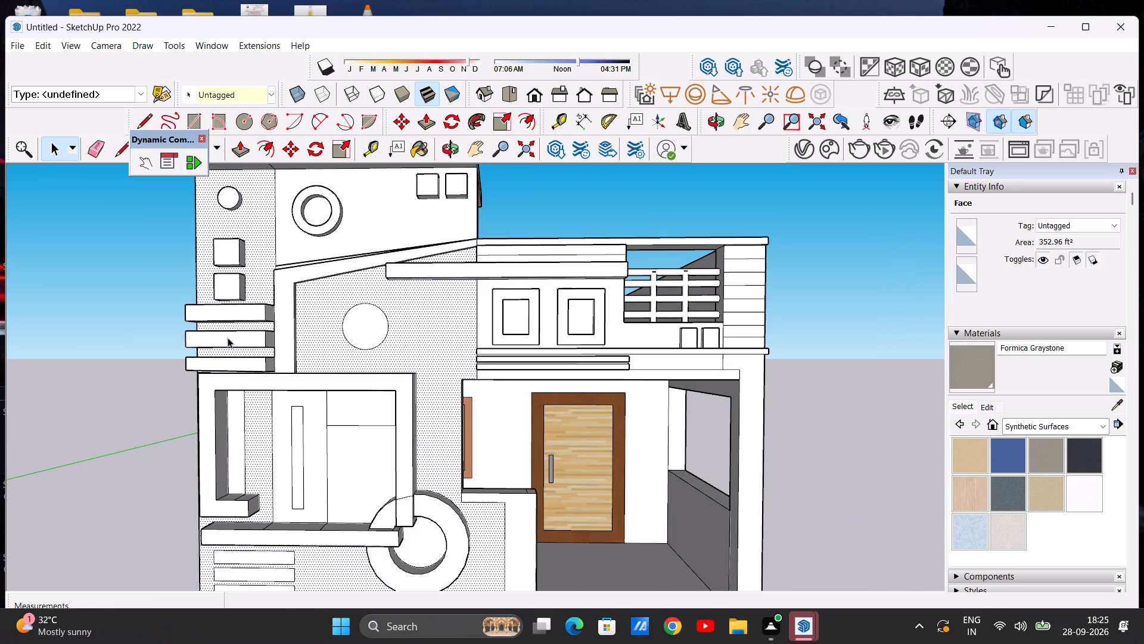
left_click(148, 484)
Offset the wall circle inward by about 3" to form a thin ring.
scroll(363, 320, "up", 13)
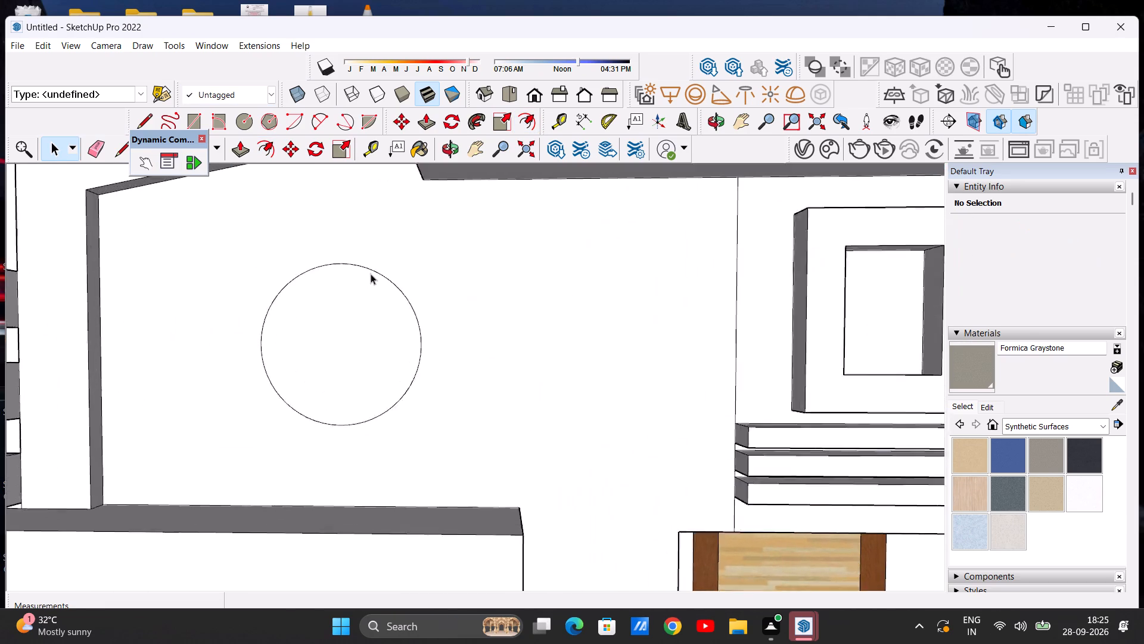
scroll(371, 274, "up", 2)
left_click(266, 144)
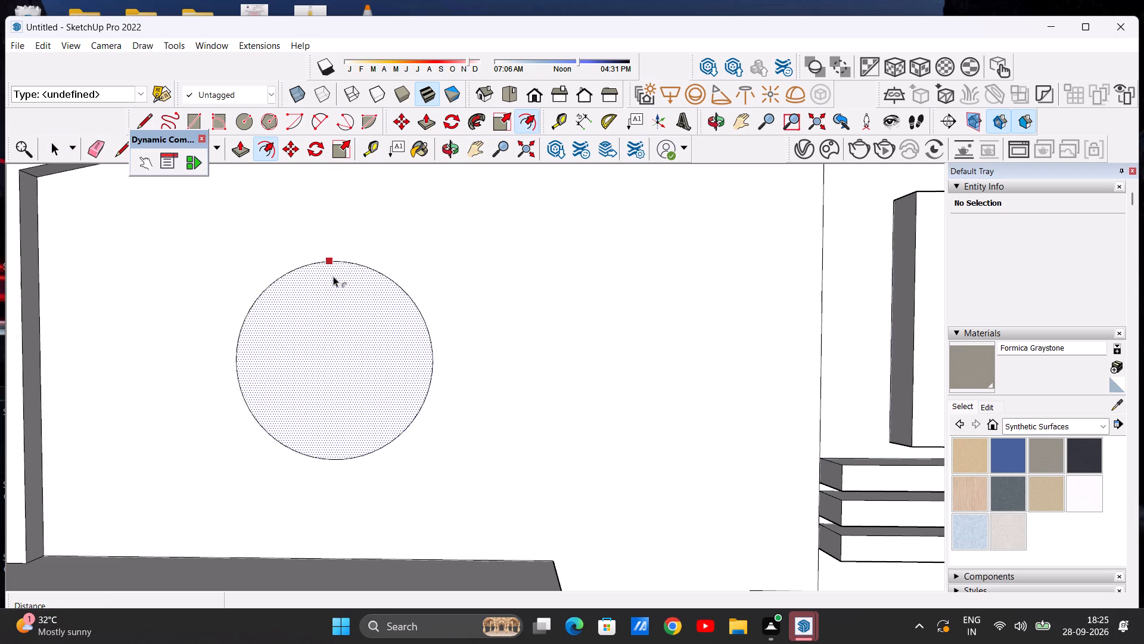
left_click(330, 273)
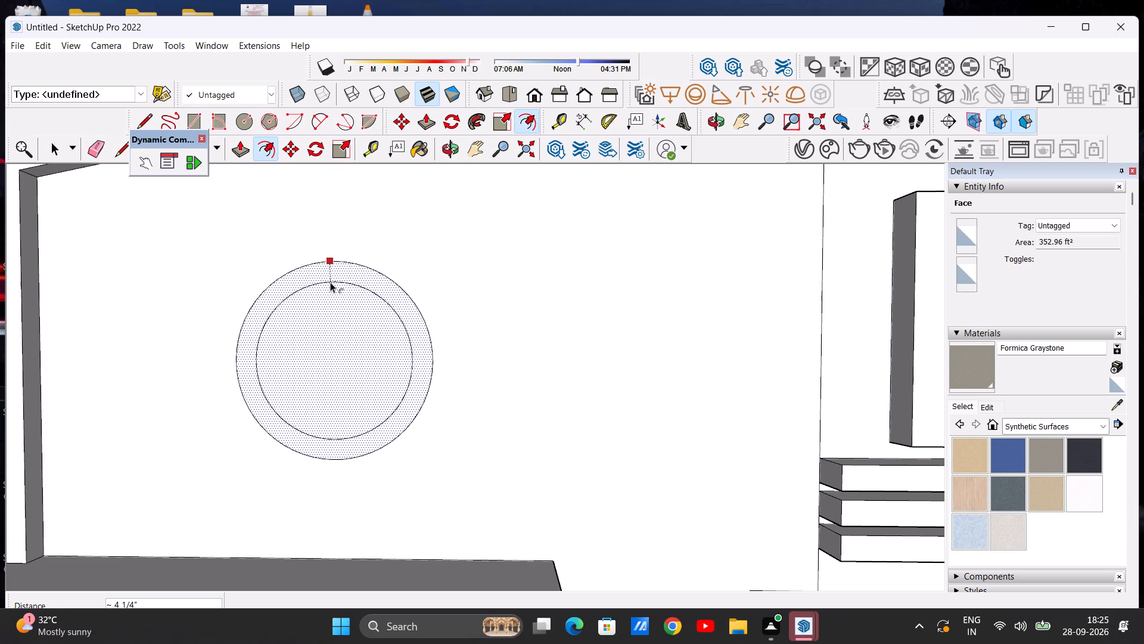
left_click(331, 276)
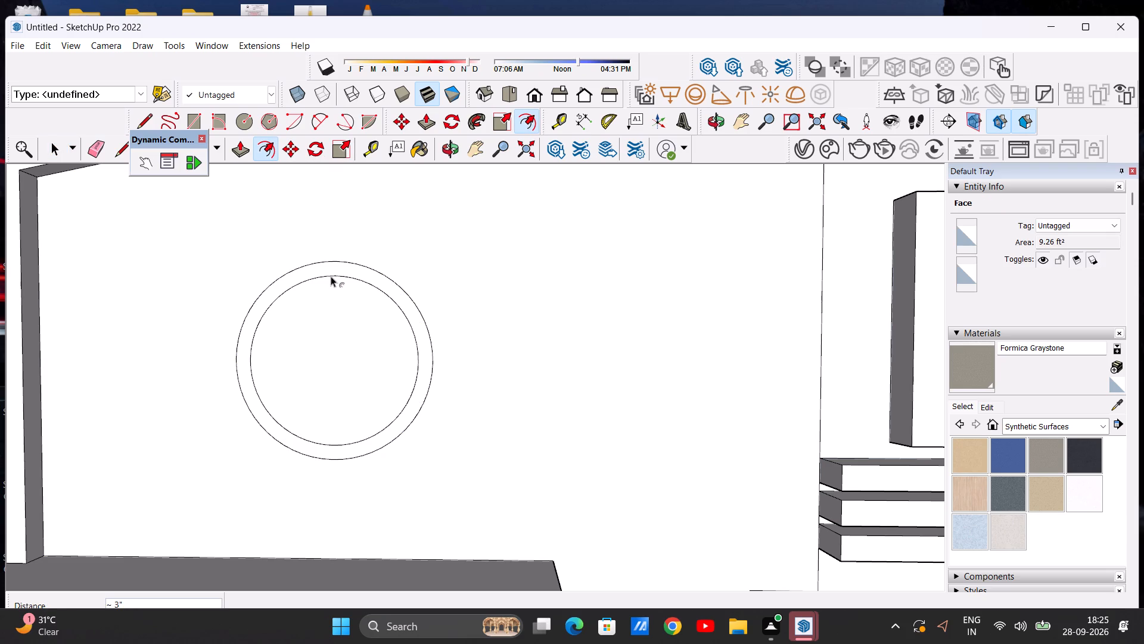
key("space")
scroll(336, 270, "down", 16)
left_click(99, 453)
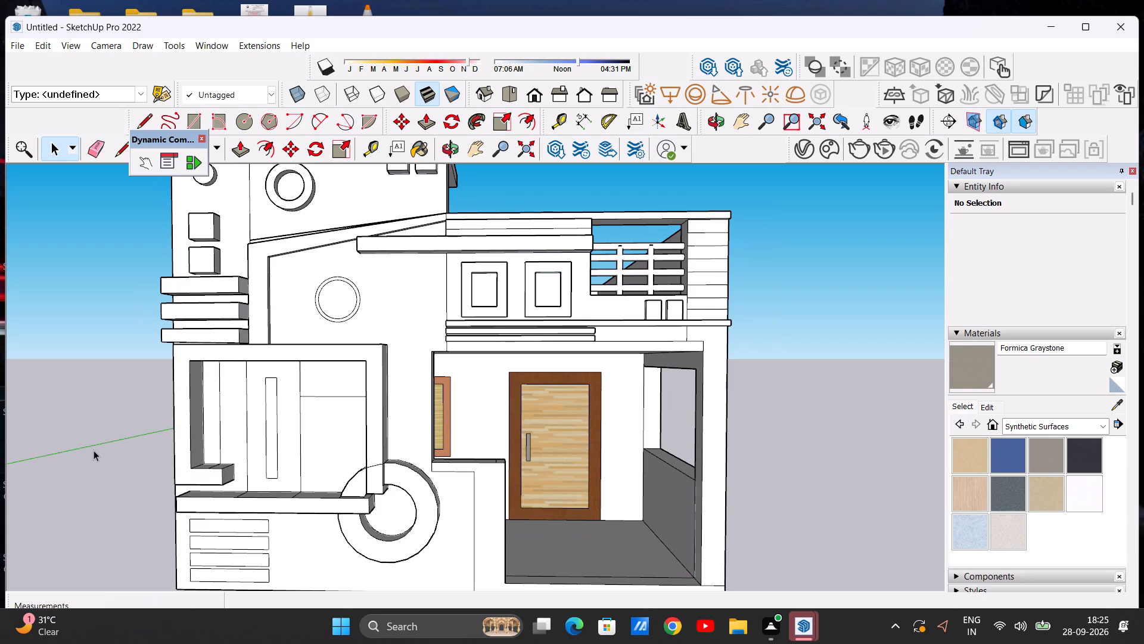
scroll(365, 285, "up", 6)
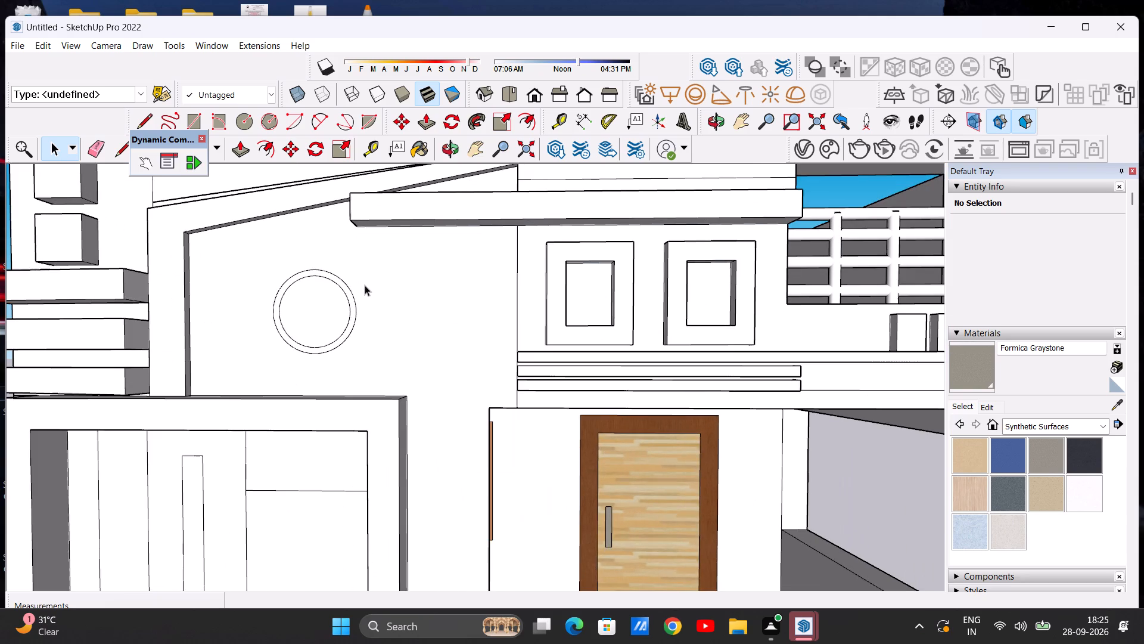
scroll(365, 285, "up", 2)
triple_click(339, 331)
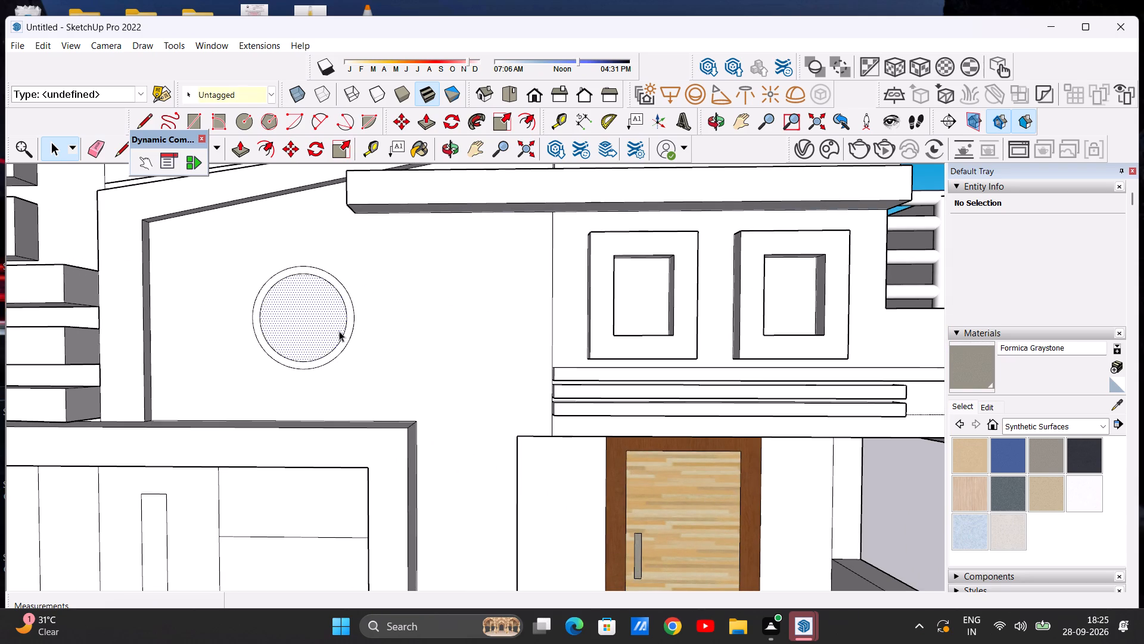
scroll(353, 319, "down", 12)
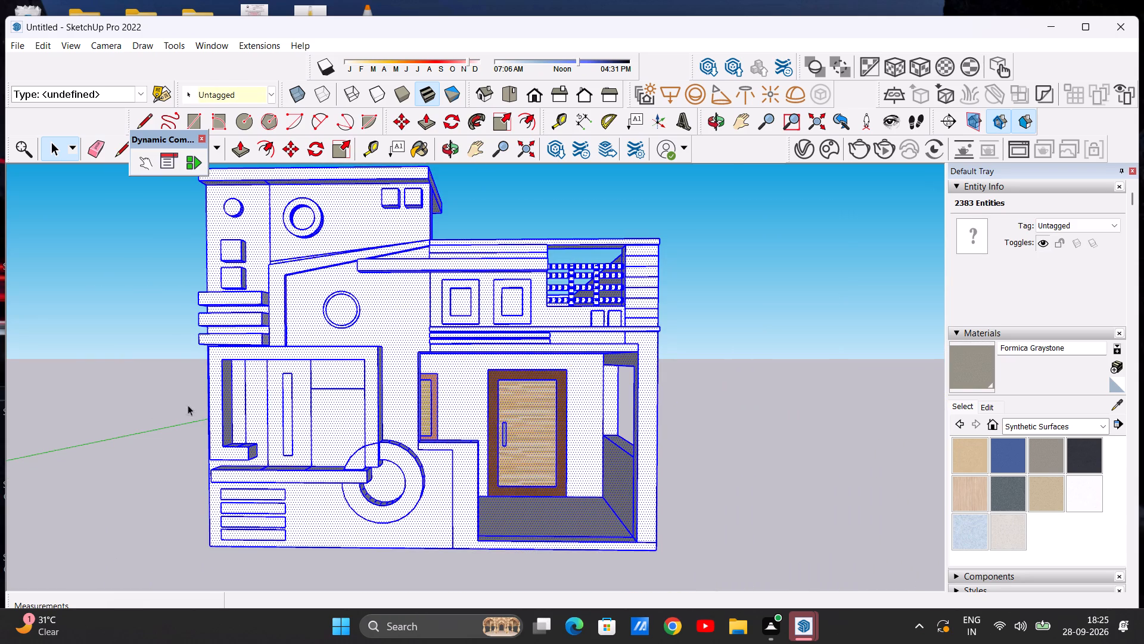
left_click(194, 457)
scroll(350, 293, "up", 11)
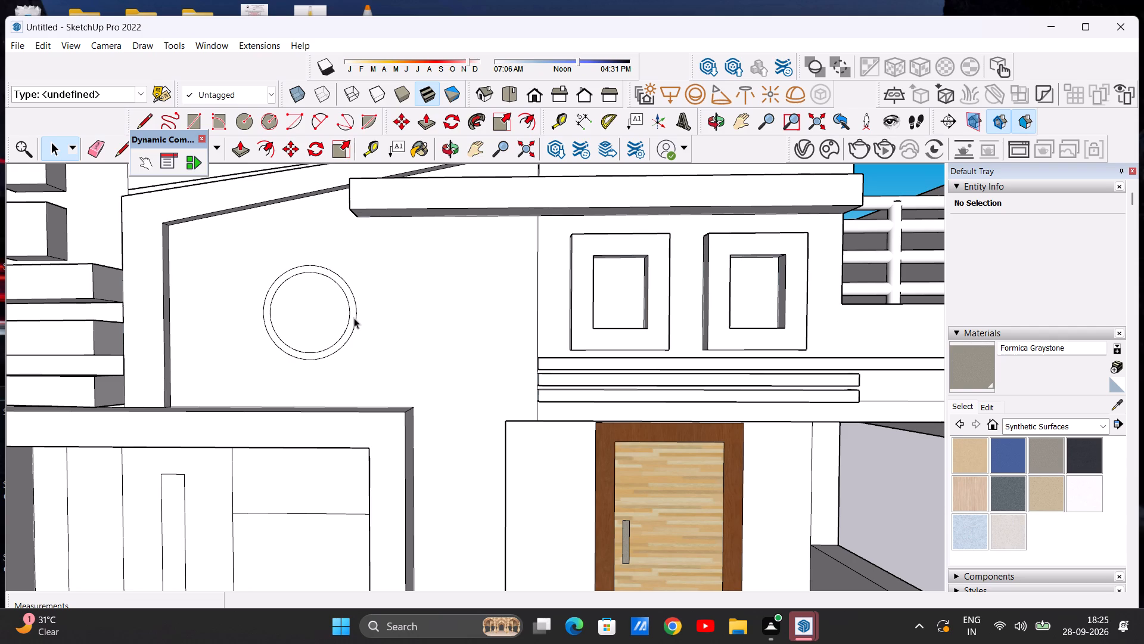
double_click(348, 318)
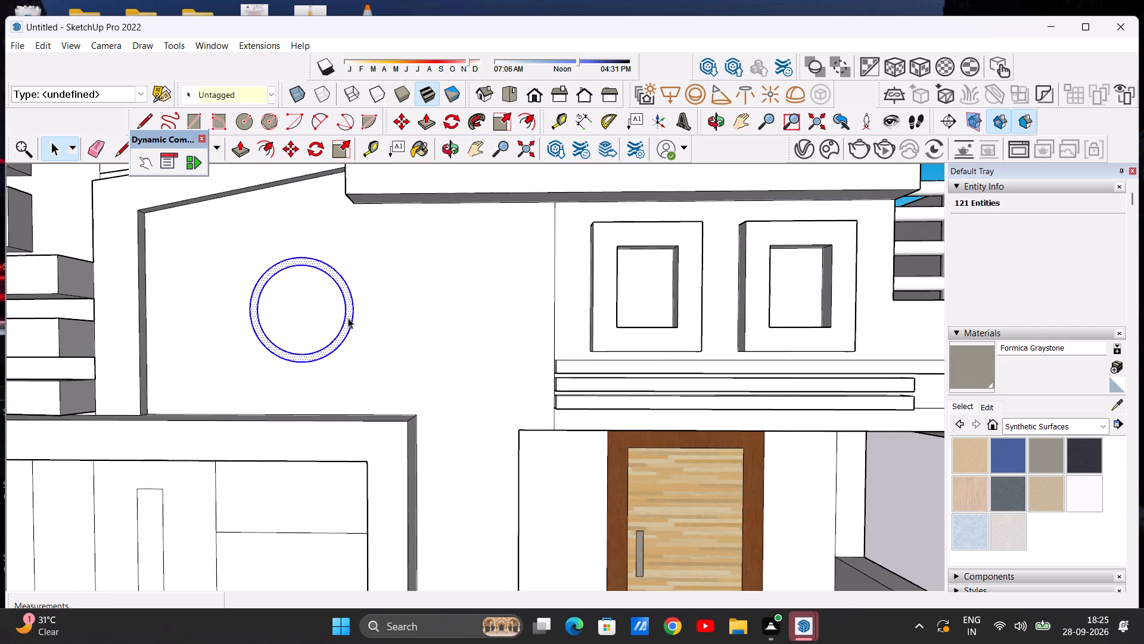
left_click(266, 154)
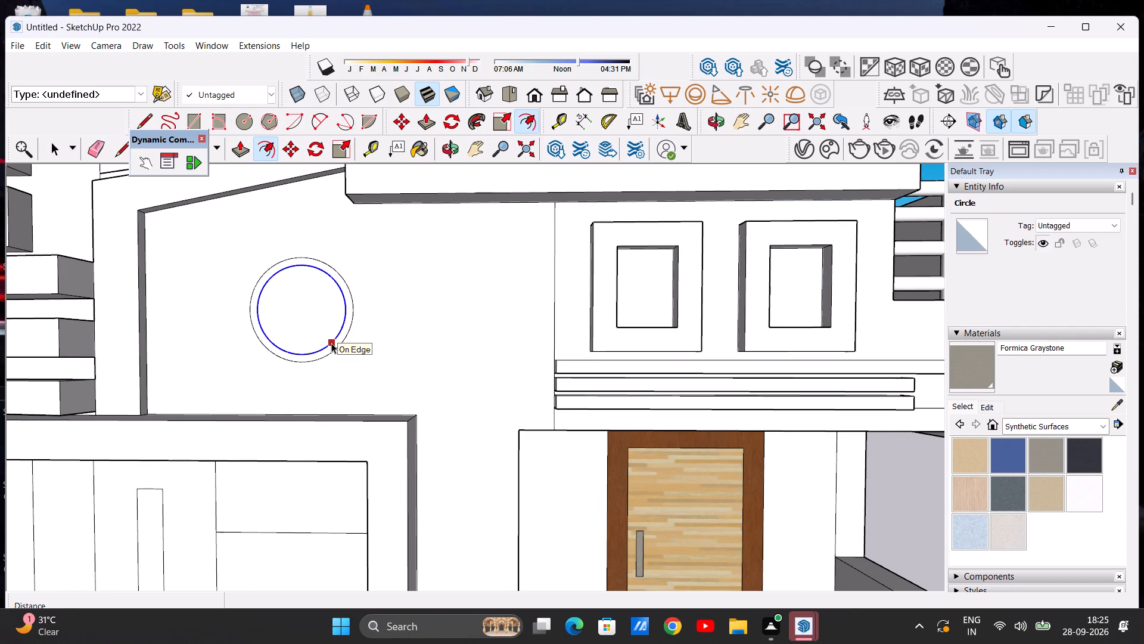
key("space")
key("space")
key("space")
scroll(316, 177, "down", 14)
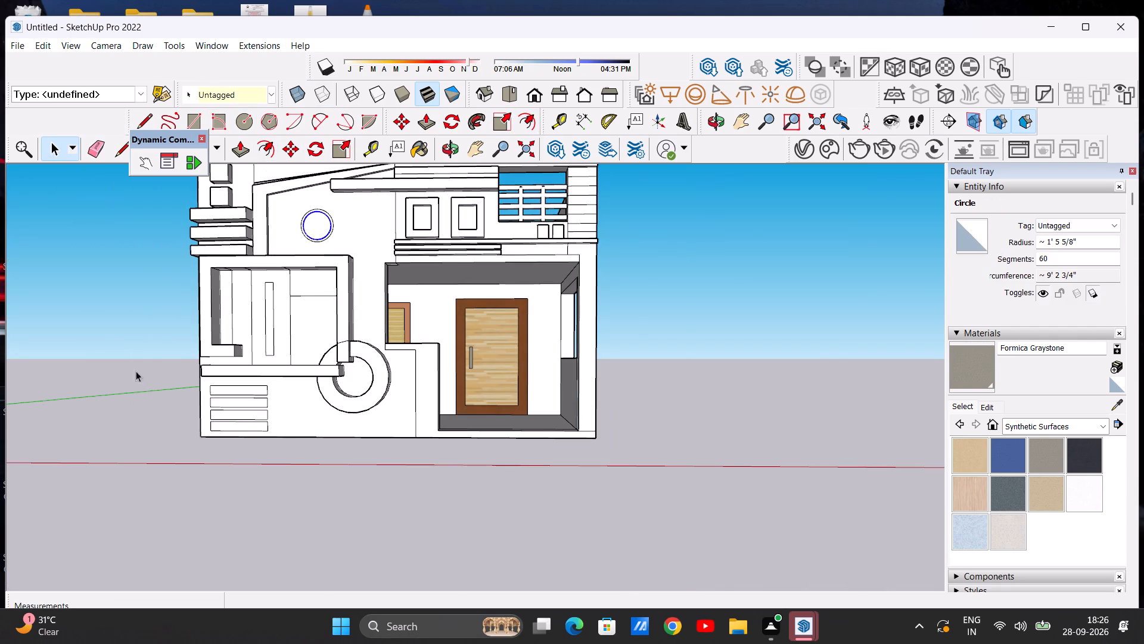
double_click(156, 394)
Copy the wall ring, face and both edges, 2' 5 1/2" horizontally toward the square windows, overlapping the original.
scroll(304, 188, "up", 13)
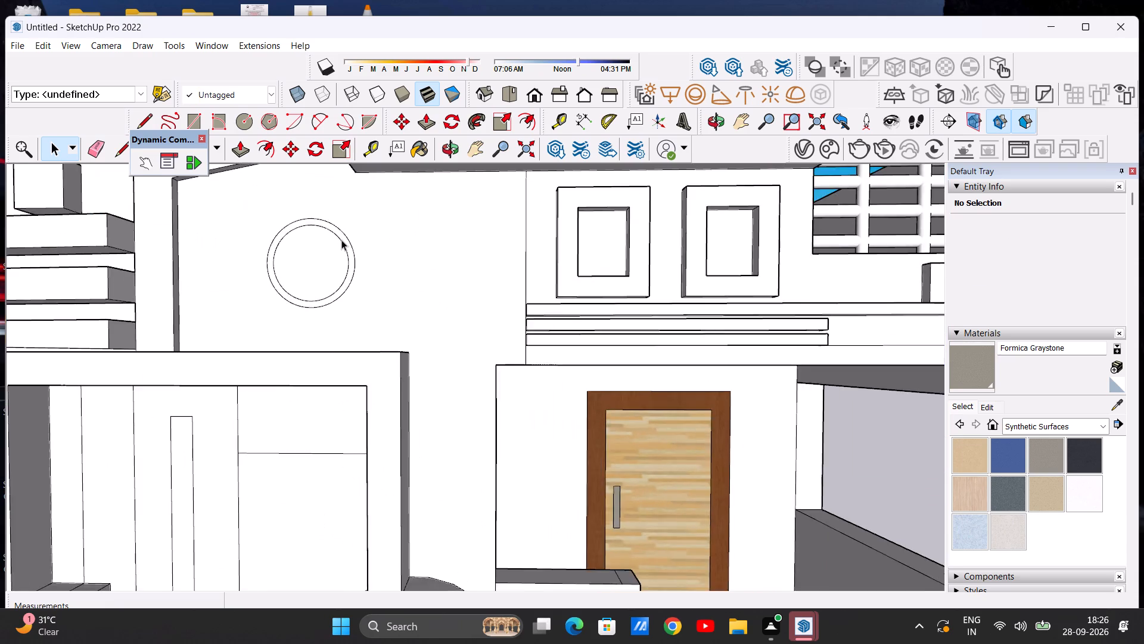
scroll(341, 240, "up", 3)
double_click(352, 256)
scroll(343, 280, "down", 2)
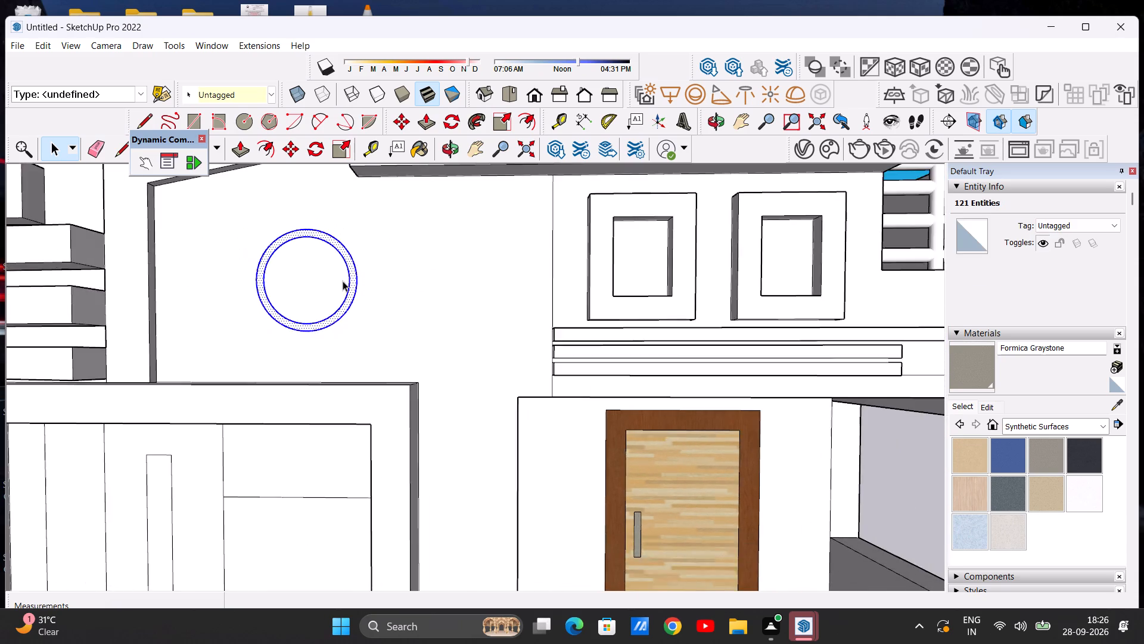
scroll(343, 281, "down", 7)
scroll(362, 247, "up", 2)
left_click(288, 141)
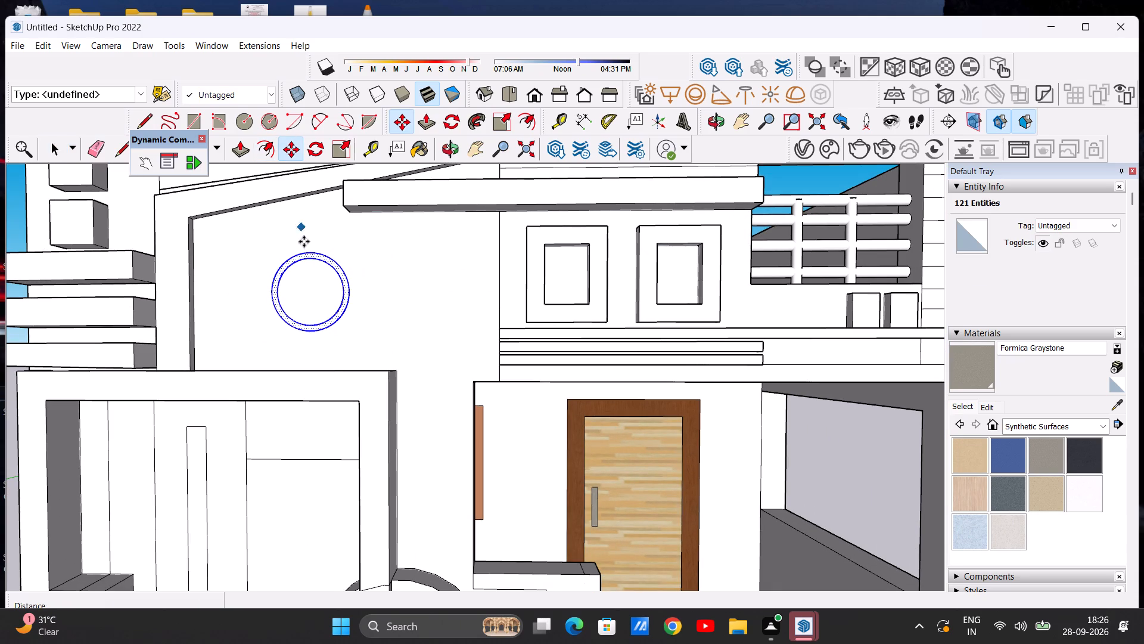
left_click(320, 332)
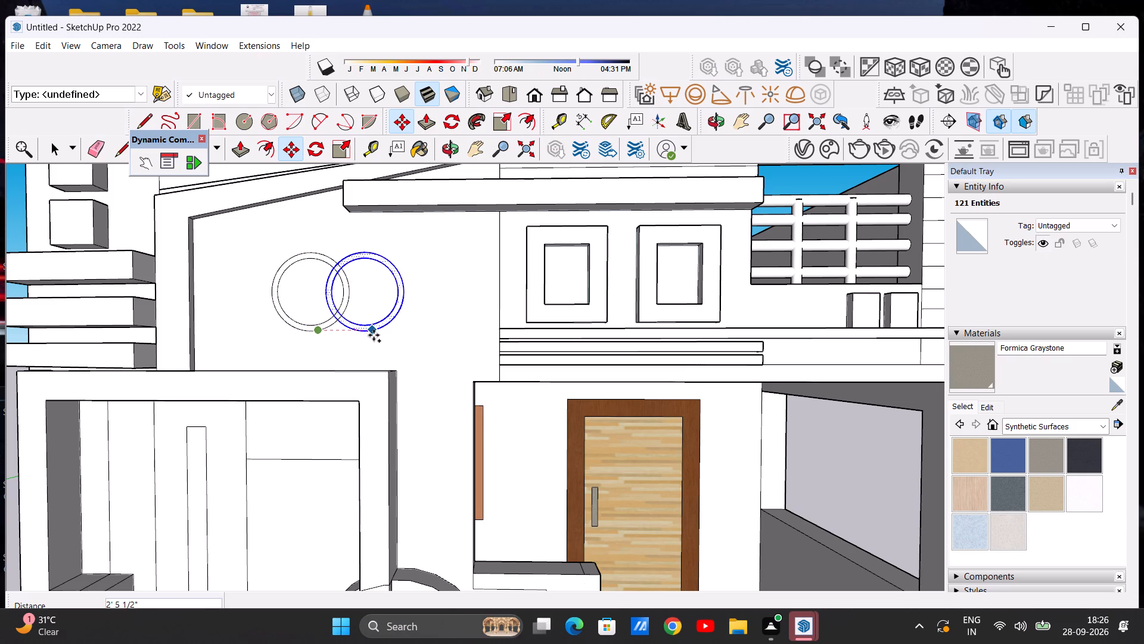
left_click(374, 335)
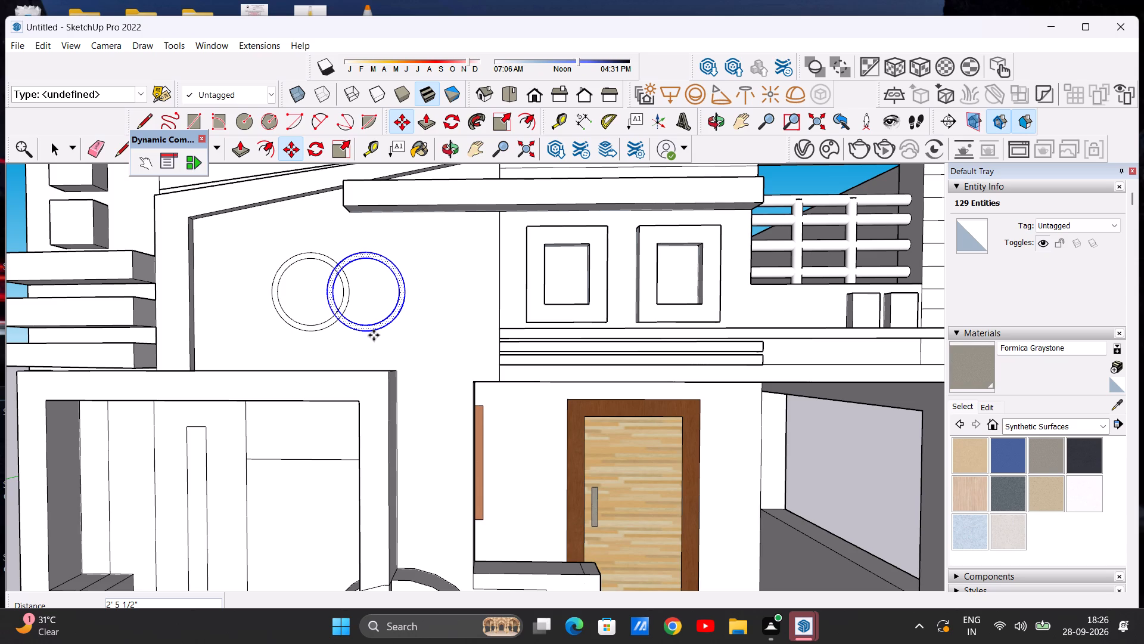
key("space")
scroll(400, 291, "down", 9)
left_click(715, 361)
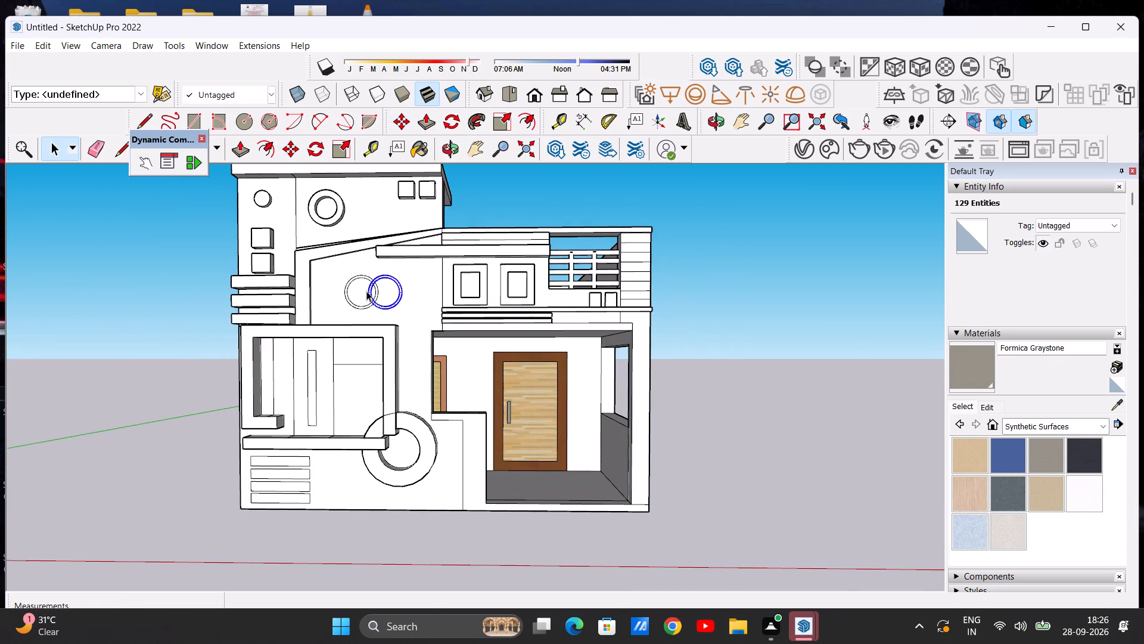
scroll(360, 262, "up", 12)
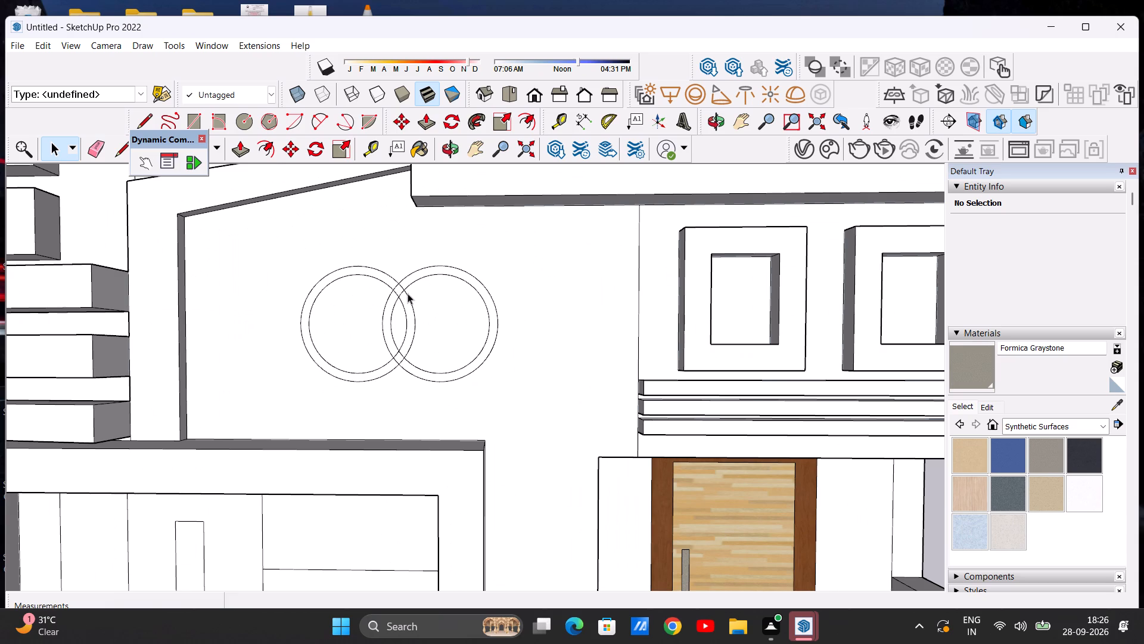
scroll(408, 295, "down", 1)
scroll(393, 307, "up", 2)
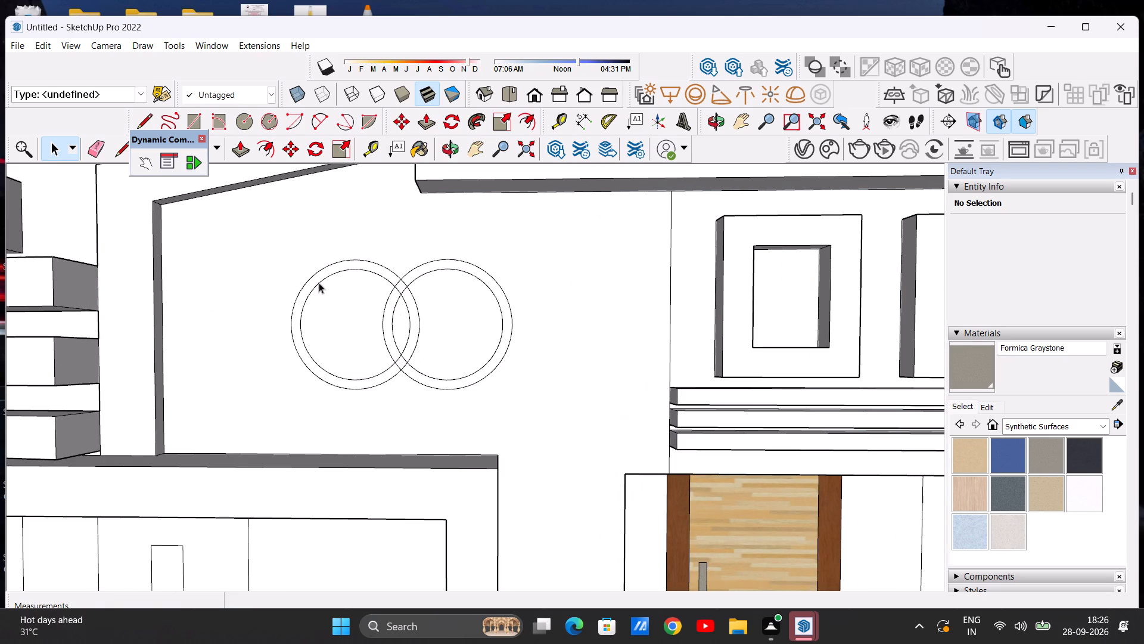
Draw a horizontal rectangle about 3' 3 9/16" by 7 9/16" on the wall, overlapping the side of the original ring away from the square windows.
scroll(275, 281, "up", 2)
left_click(190, 108)
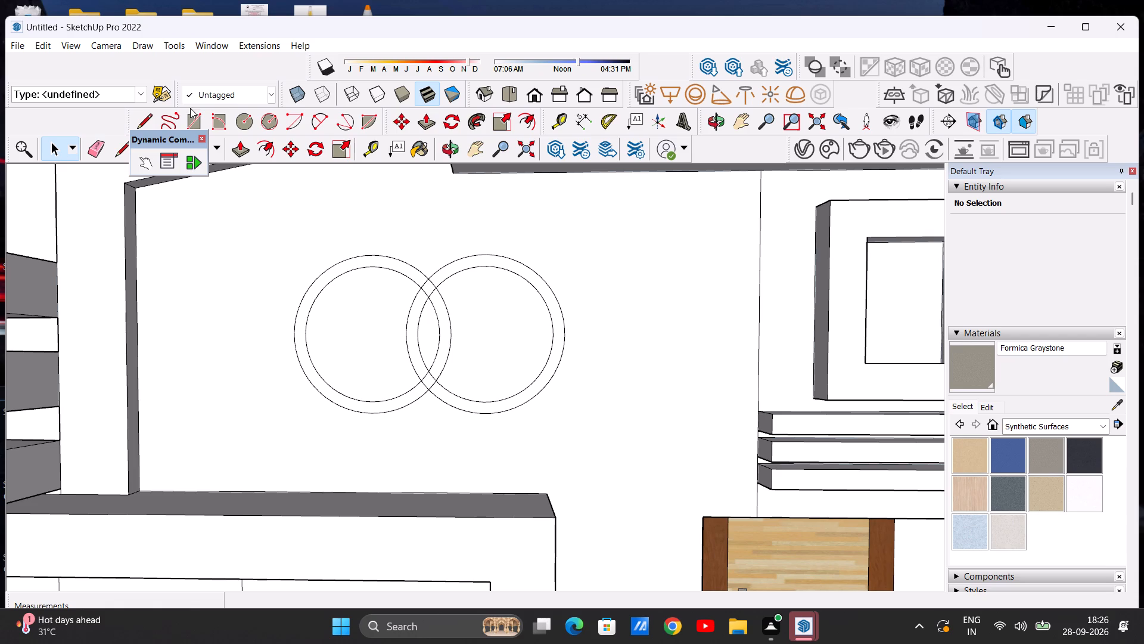
left_click(192, 114)
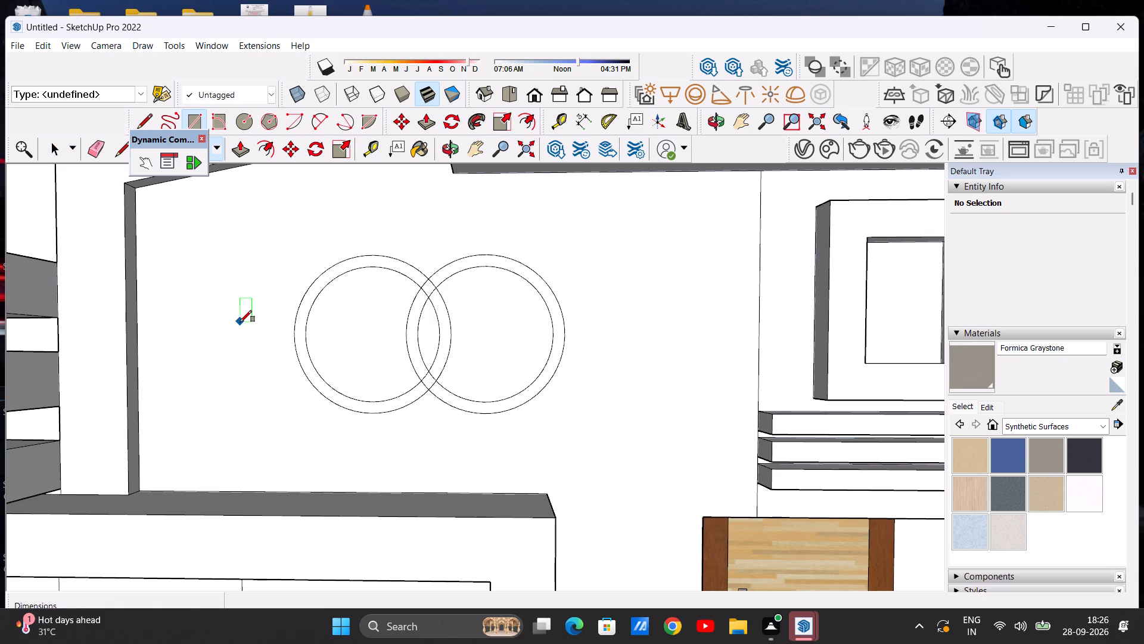
left_click(176, 304)
left_click(325, 332)
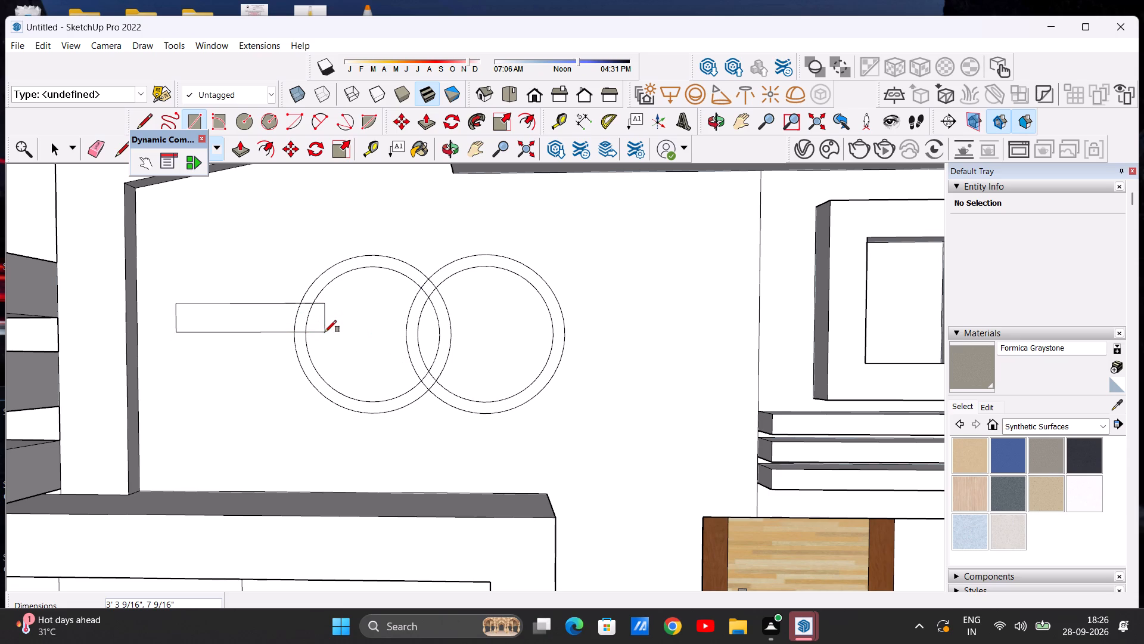
key("space")
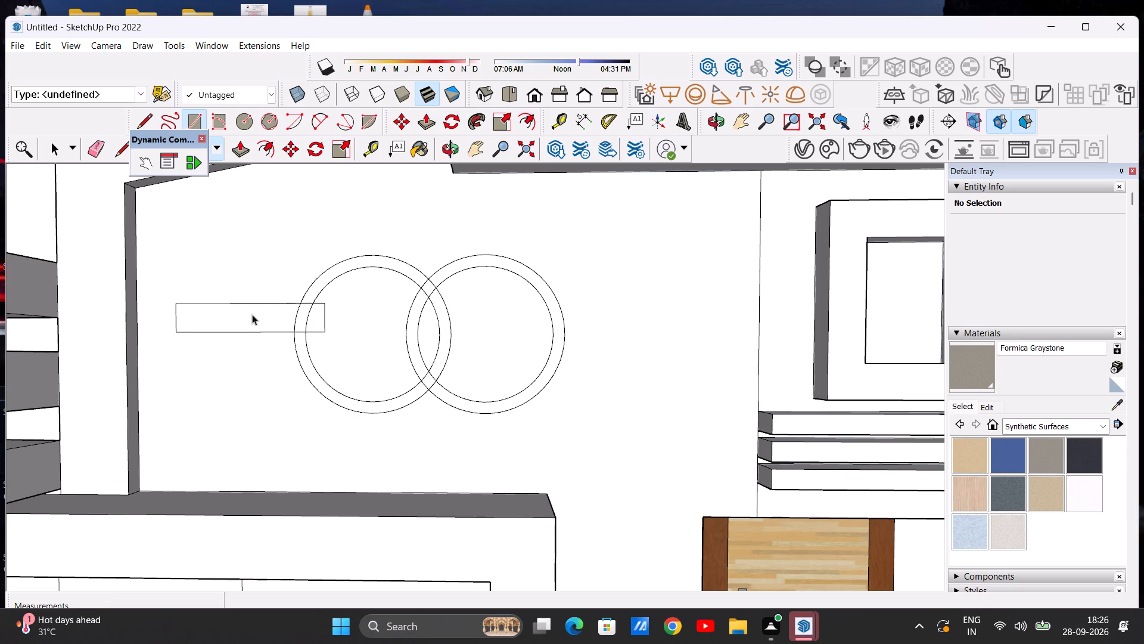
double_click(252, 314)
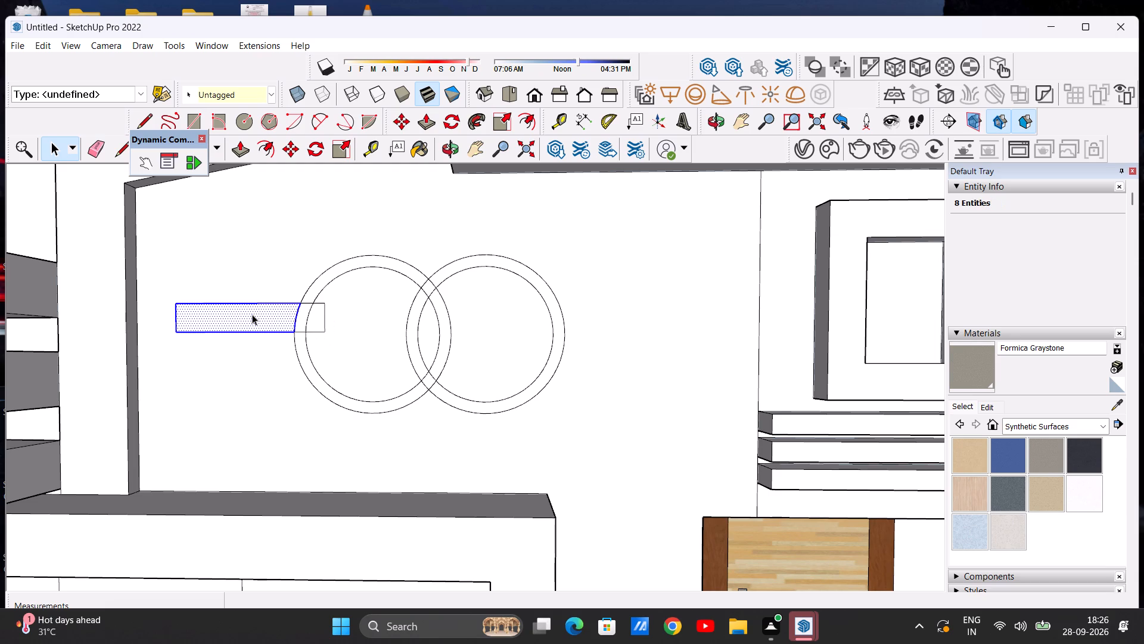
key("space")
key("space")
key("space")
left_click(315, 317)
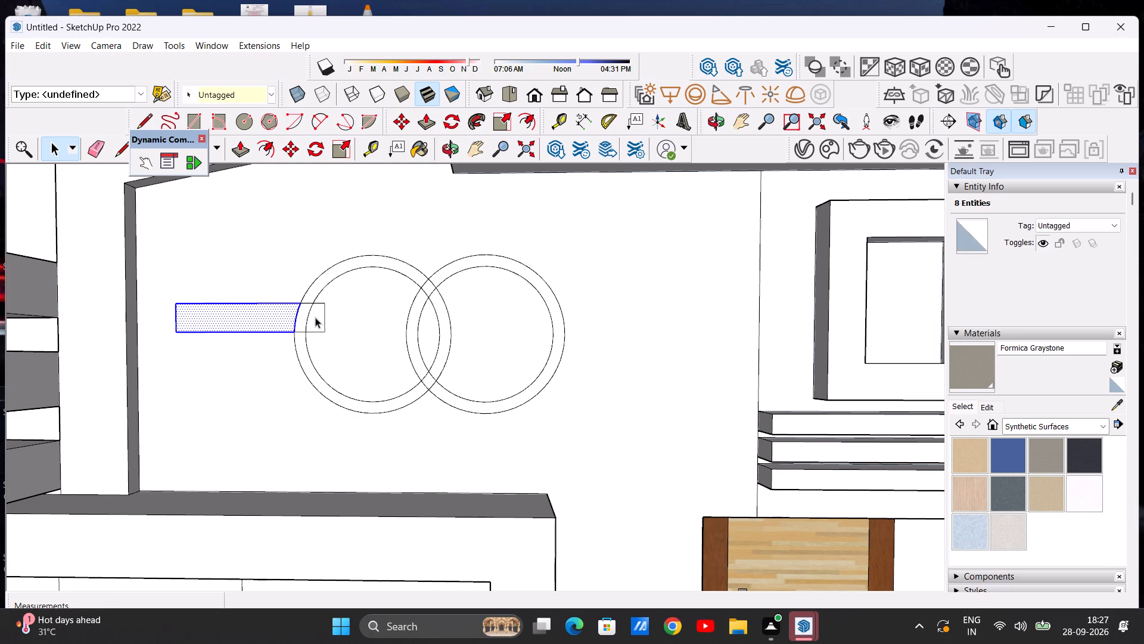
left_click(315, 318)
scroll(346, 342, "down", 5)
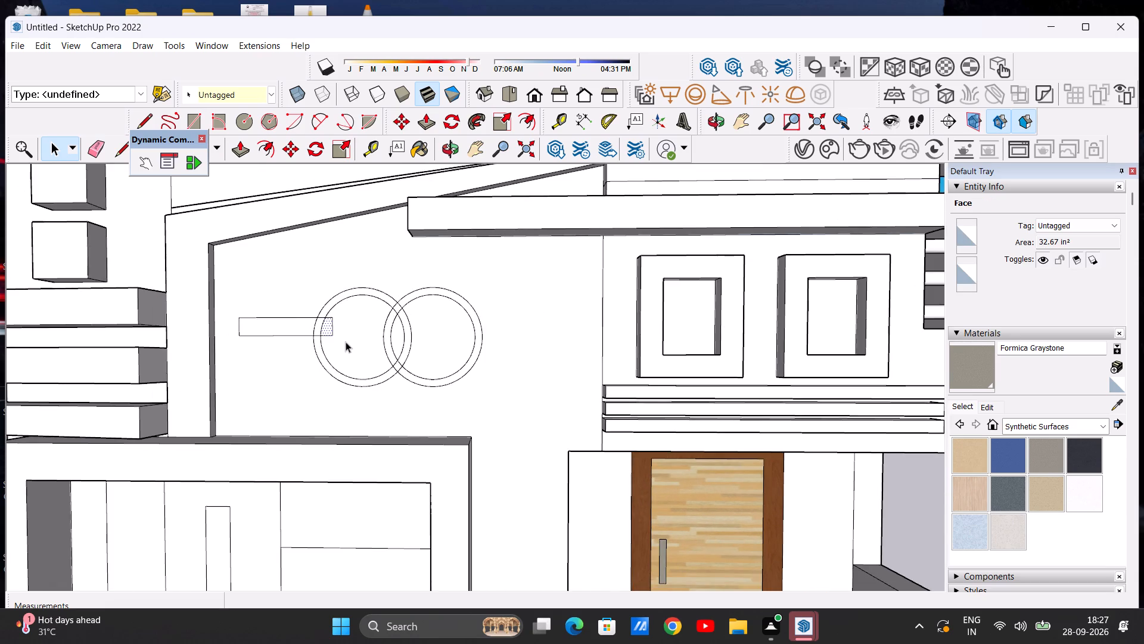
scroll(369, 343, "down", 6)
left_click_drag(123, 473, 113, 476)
Draw a second horizontal rectangle about 3' 3" by 7" just below the first bar, ending inside the original ring.
scroll(297, 287, "up", 6)
left_click(188, 124)
scroll(351, 407, "up", 4)
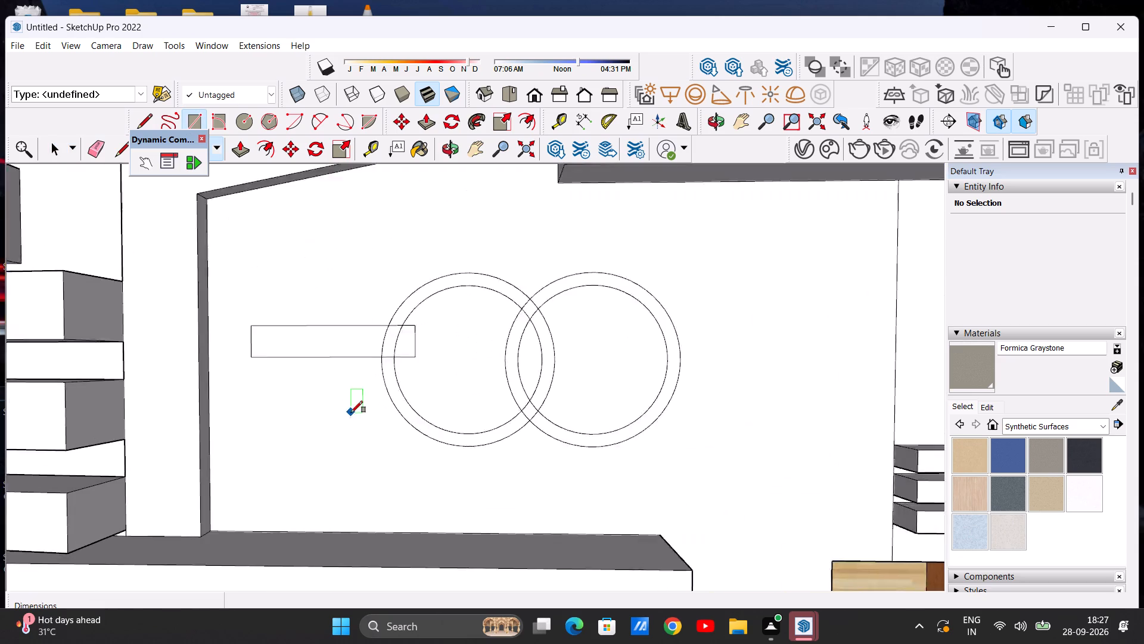
scroll(351, 413, "up", 3)
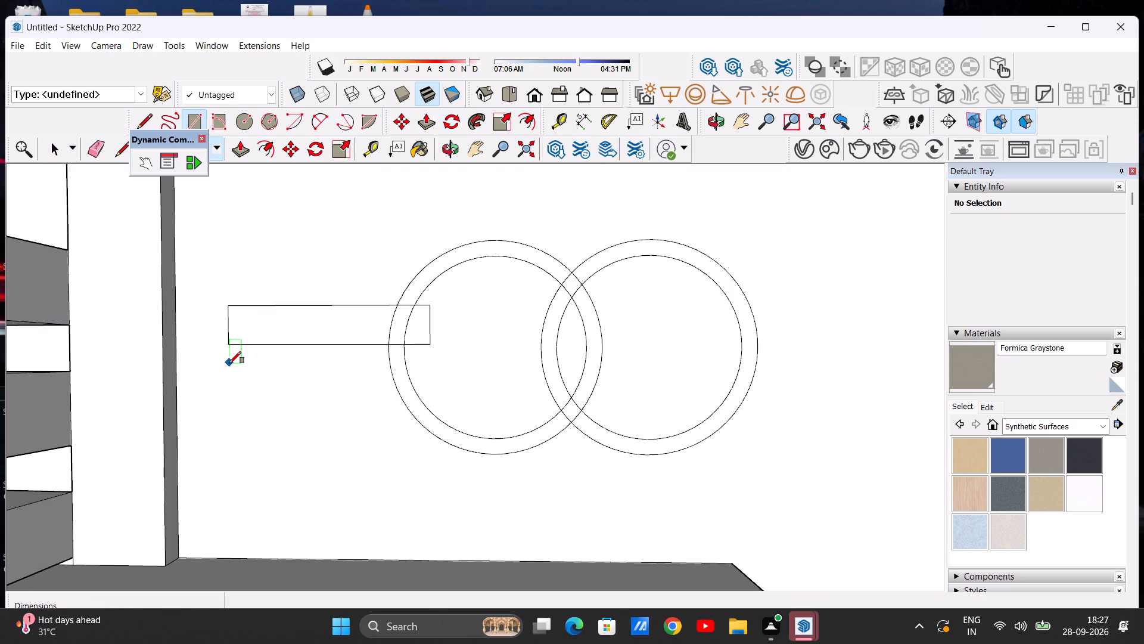
left_click(229, 363)
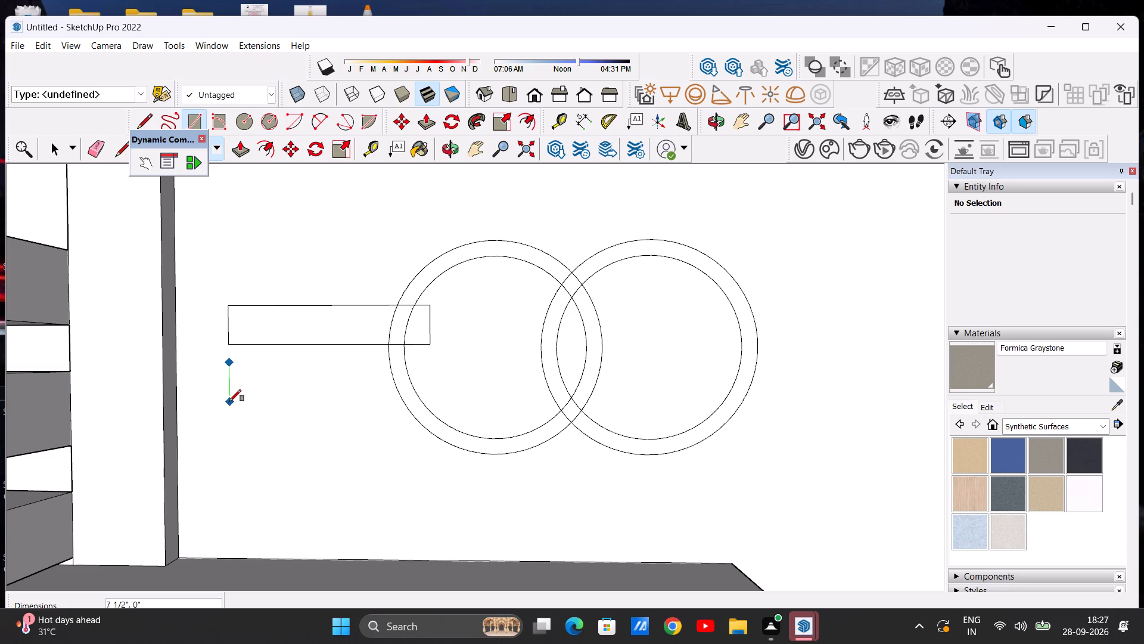
left_click(229, 401)
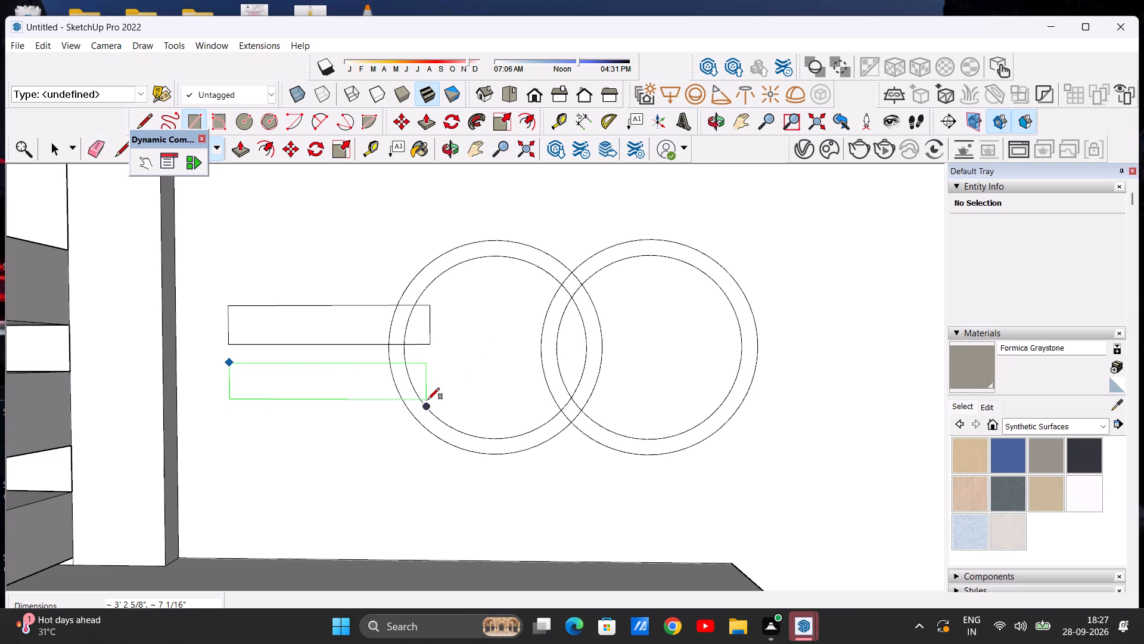
left_click(428, 400)
key("space")
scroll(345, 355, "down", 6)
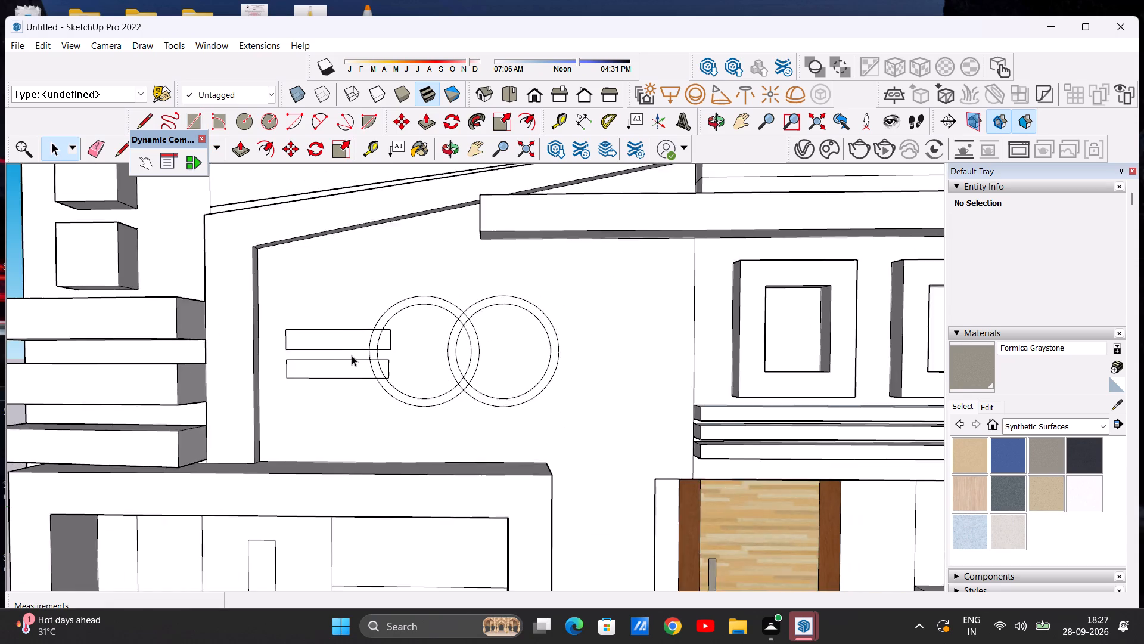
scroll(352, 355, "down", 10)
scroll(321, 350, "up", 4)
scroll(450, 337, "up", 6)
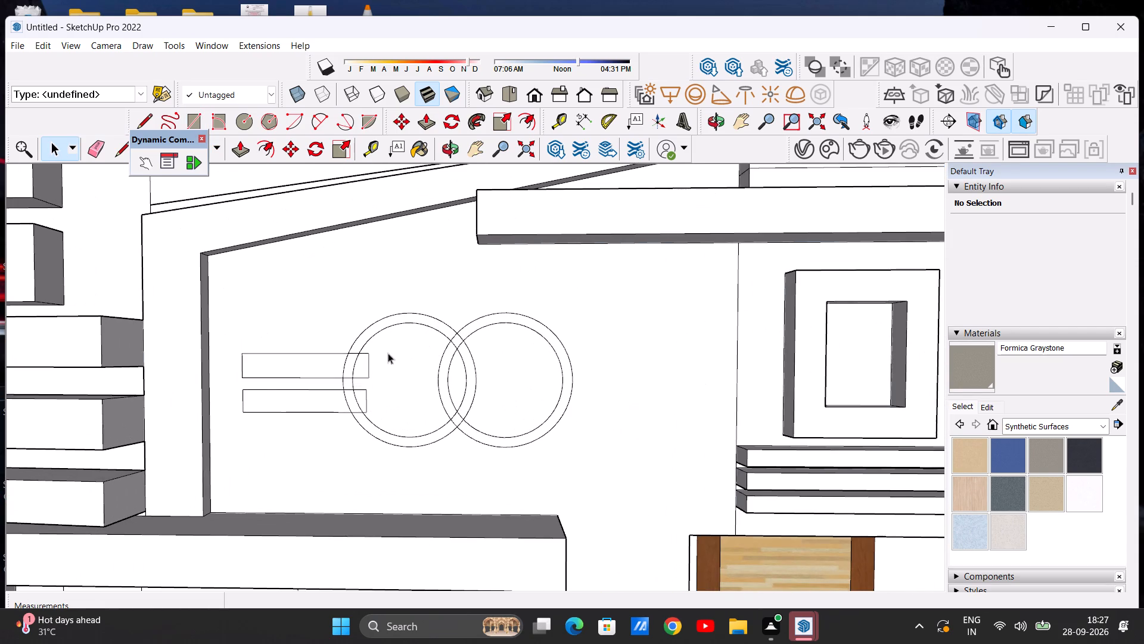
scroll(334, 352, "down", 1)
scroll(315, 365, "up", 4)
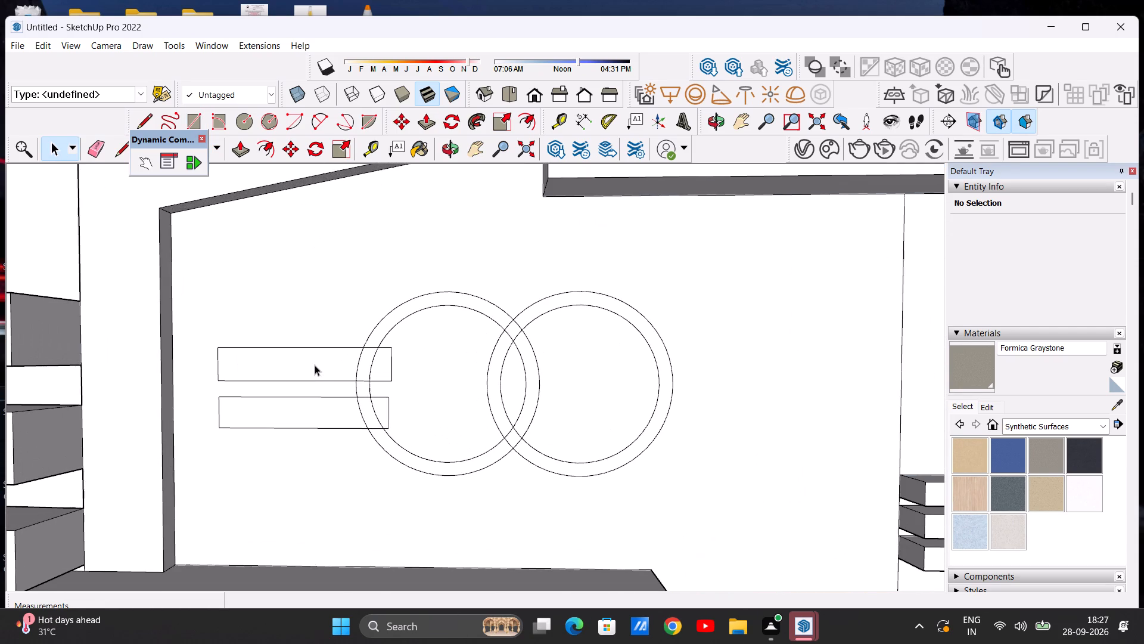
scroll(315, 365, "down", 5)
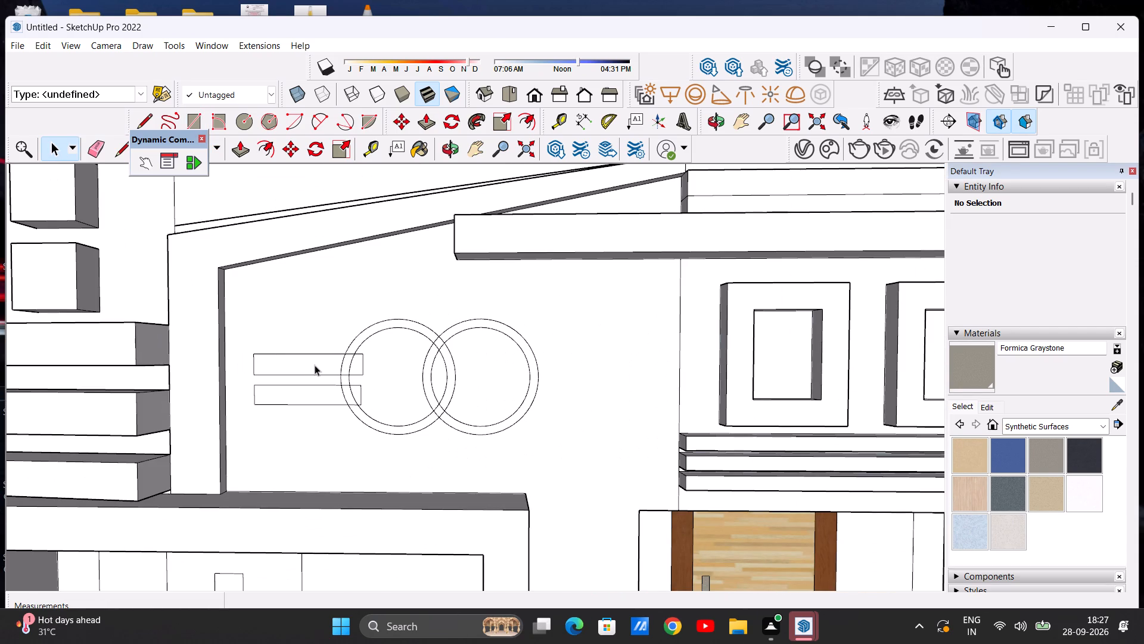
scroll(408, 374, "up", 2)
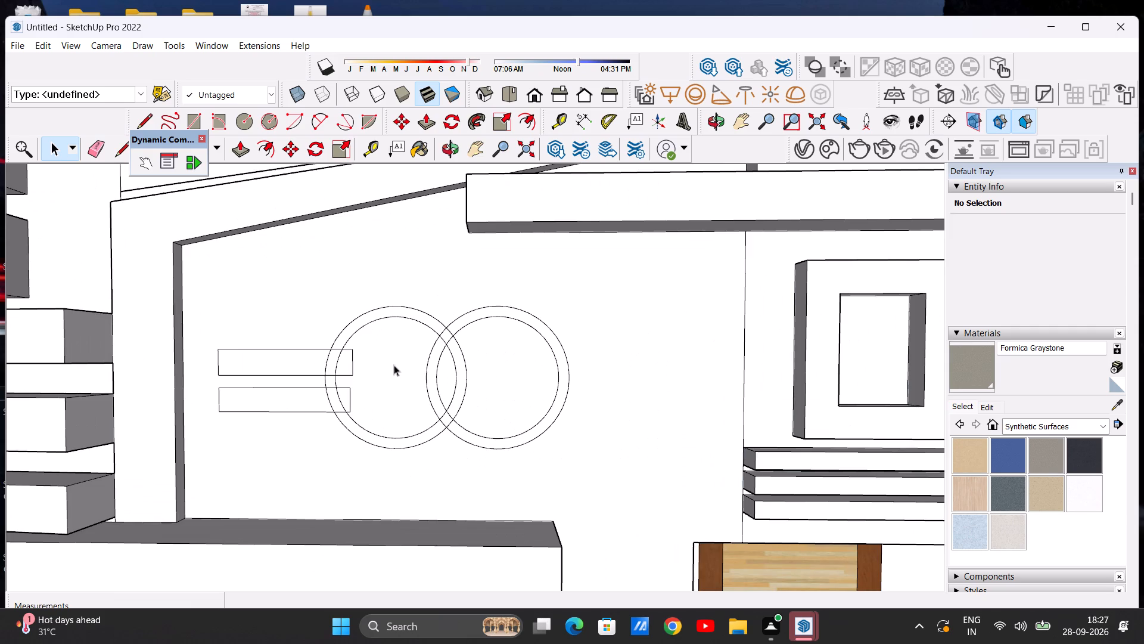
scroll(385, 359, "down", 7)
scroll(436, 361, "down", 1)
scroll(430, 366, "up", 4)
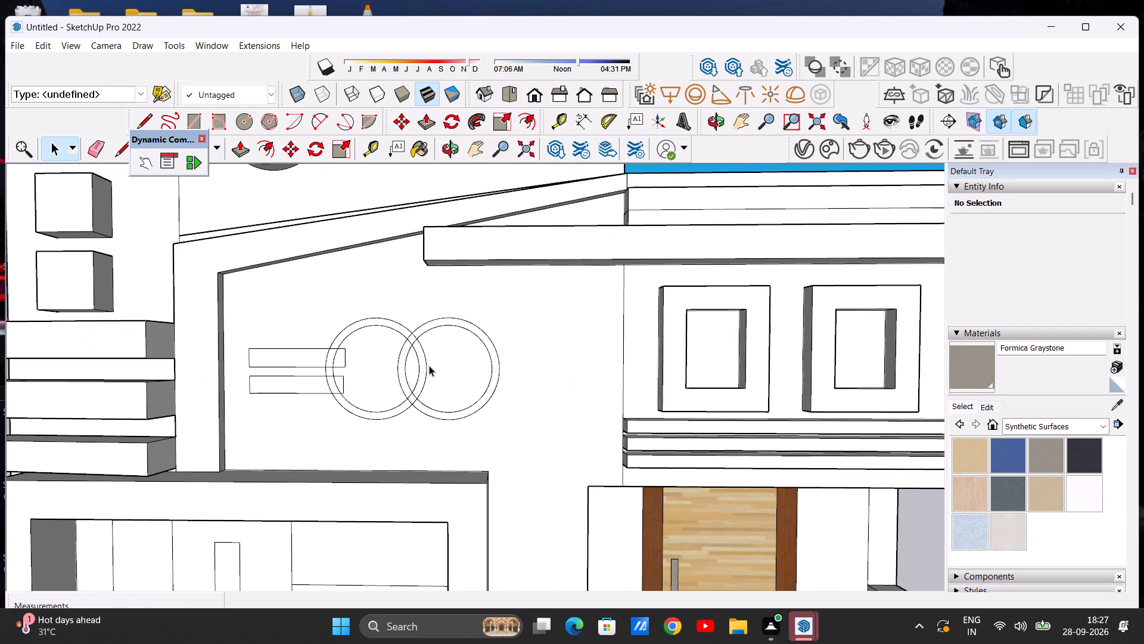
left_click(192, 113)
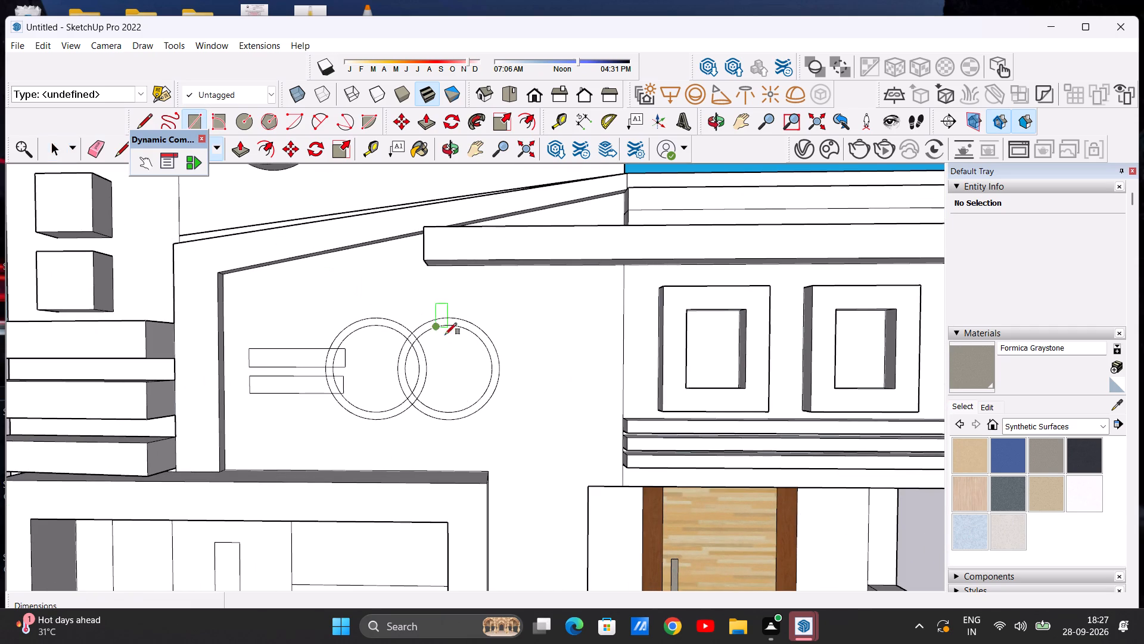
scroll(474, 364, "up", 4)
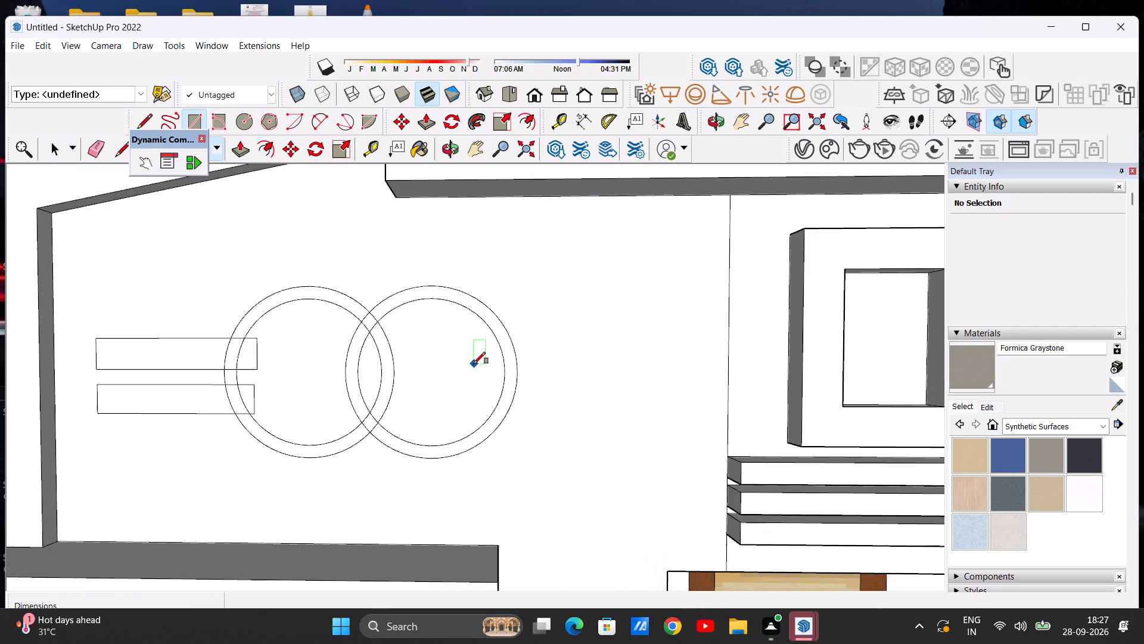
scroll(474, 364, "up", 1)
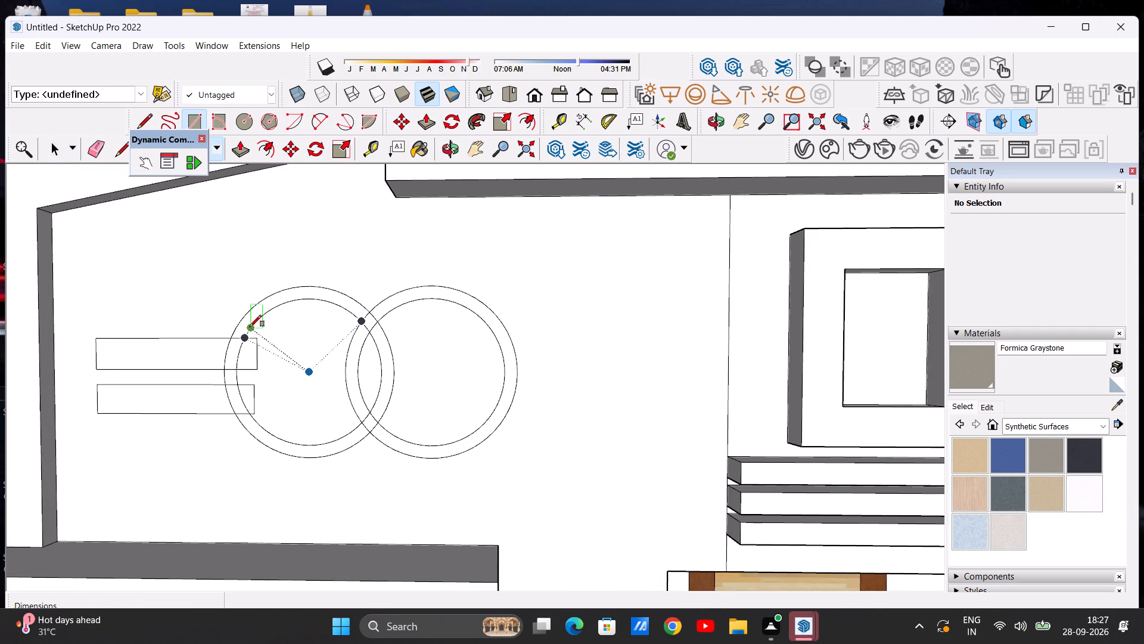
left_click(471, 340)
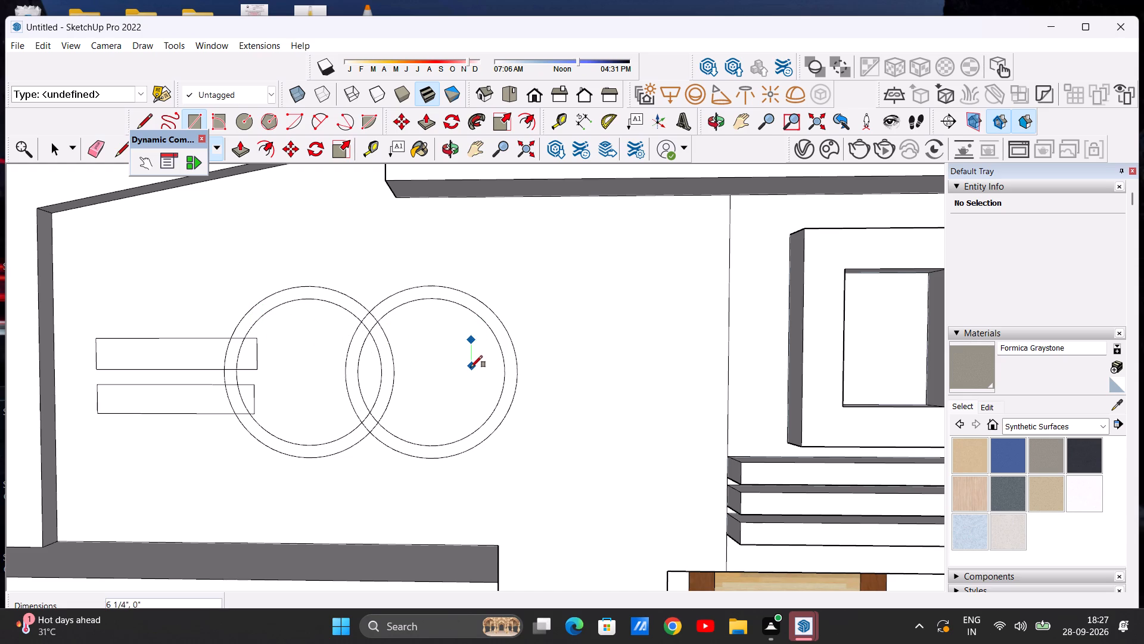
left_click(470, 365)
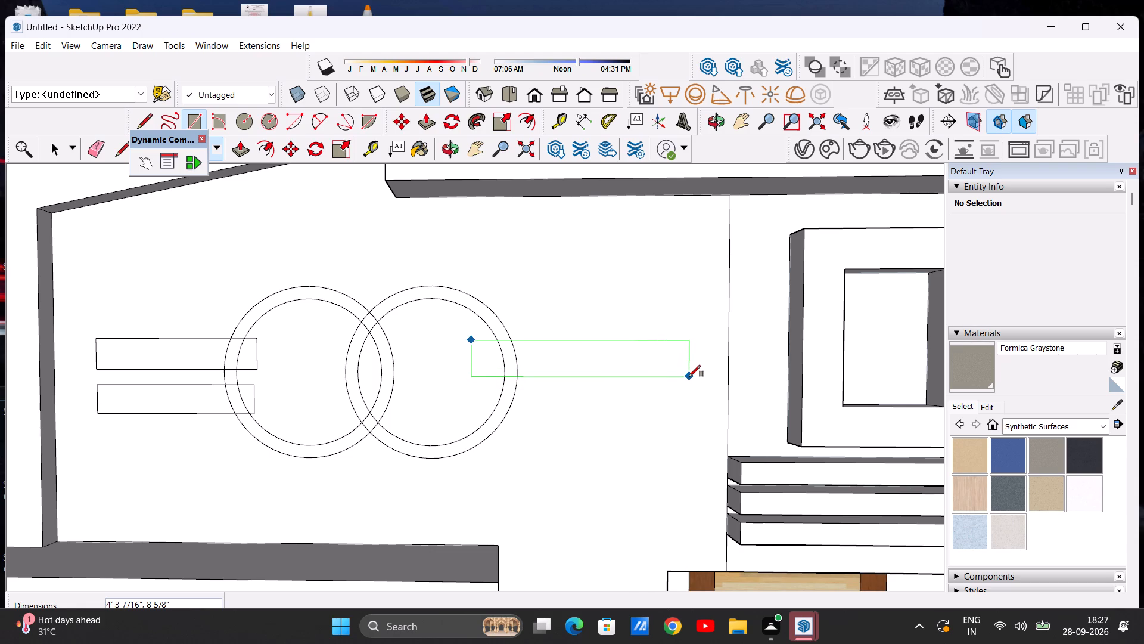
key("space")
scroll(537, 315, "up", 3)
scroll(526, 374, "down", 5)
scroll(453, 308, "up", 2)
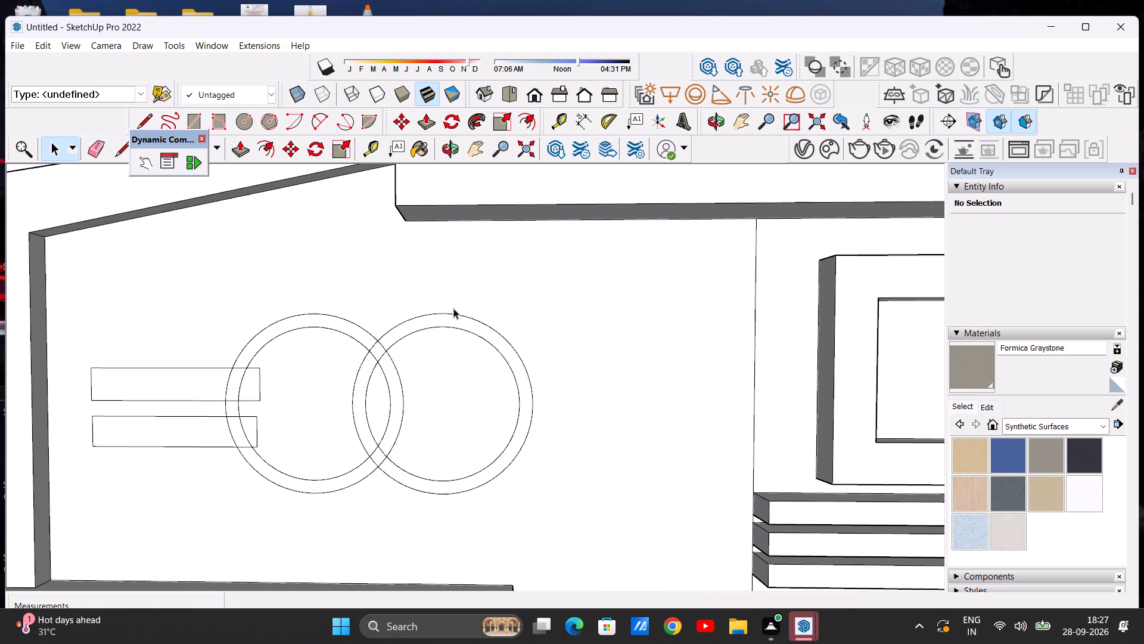
Draw a horizontal rectangle about 5' 2 1/2" by 7 3/8" from inside the copied ring toward the square windows.
left_click(187, 114)
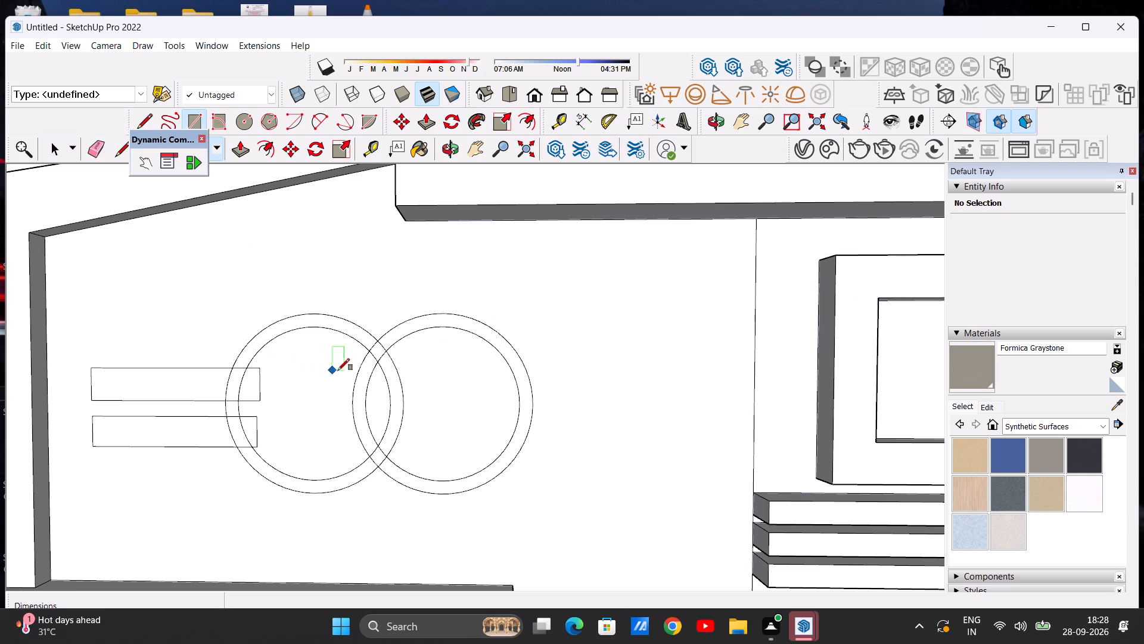
left_click(469, 364)
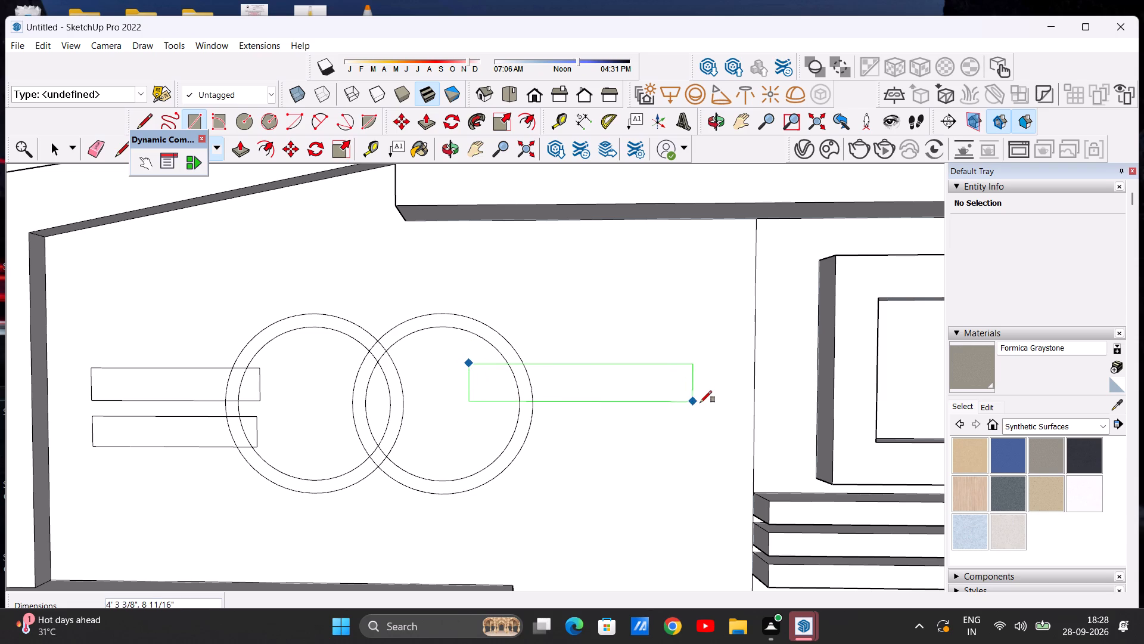
left_click(747, 397)
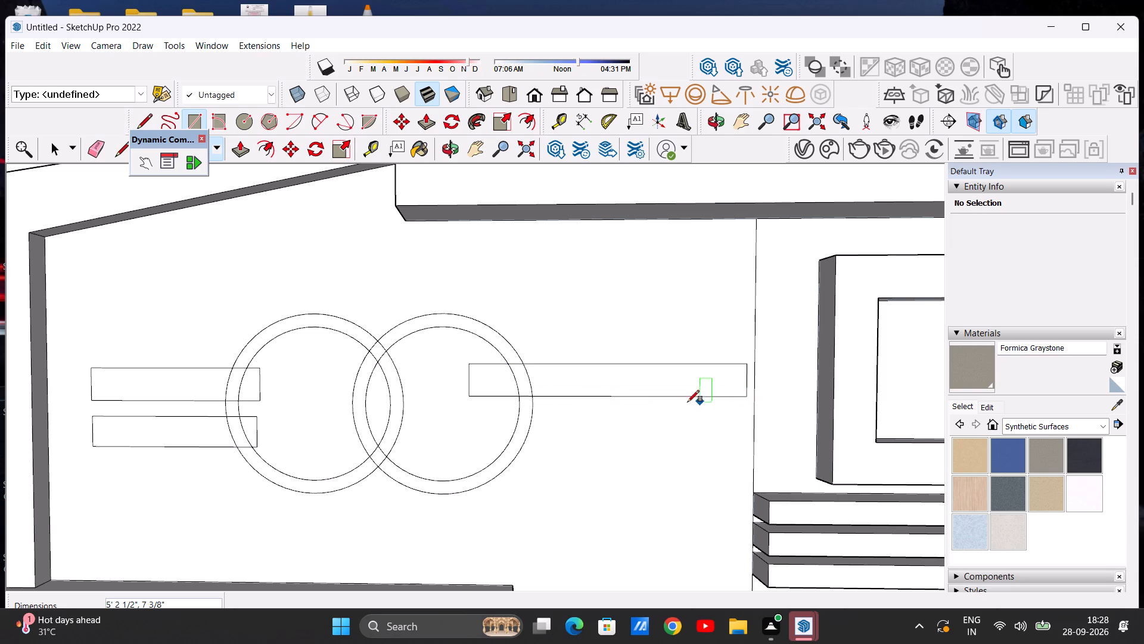
key("space")
Shorten the long bar by drawing a 7 3/8" line across it near the square windows and erasing the outline beyond that line.
scroll(551, 312, "down", 7)
scroll(610, 358, "up", 4)
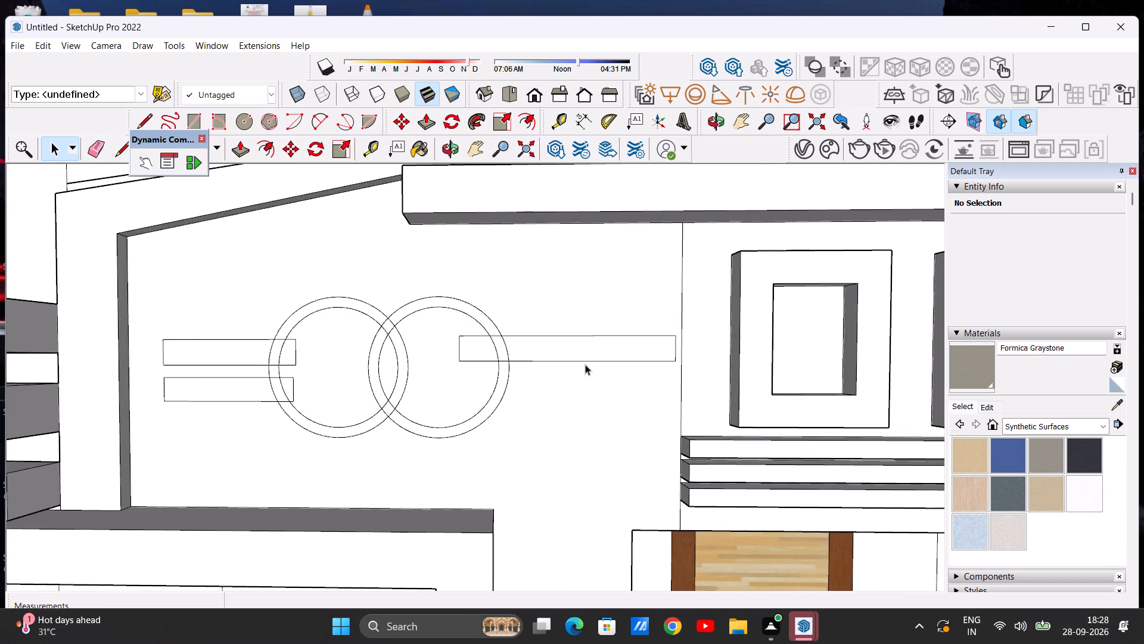
scroll(586, 368, "down", 4)
scroll(614, 354, "up", 3)
left_click(147, 120)
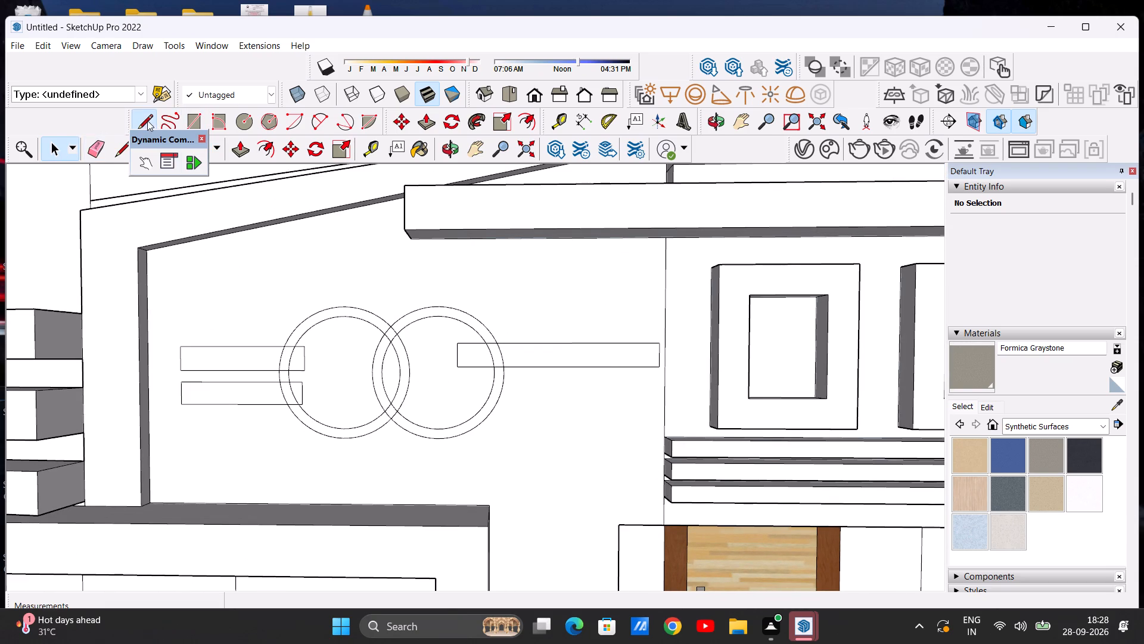
scroll(471, 411, "up", 4)
left_click(723, 306)
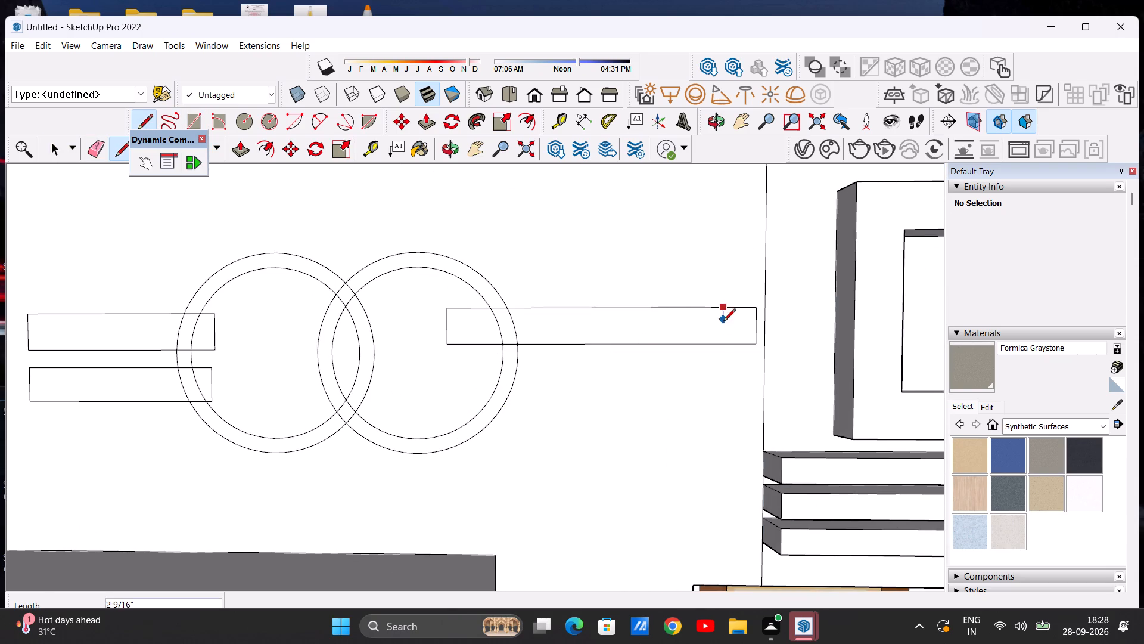
left_click(724, 343)
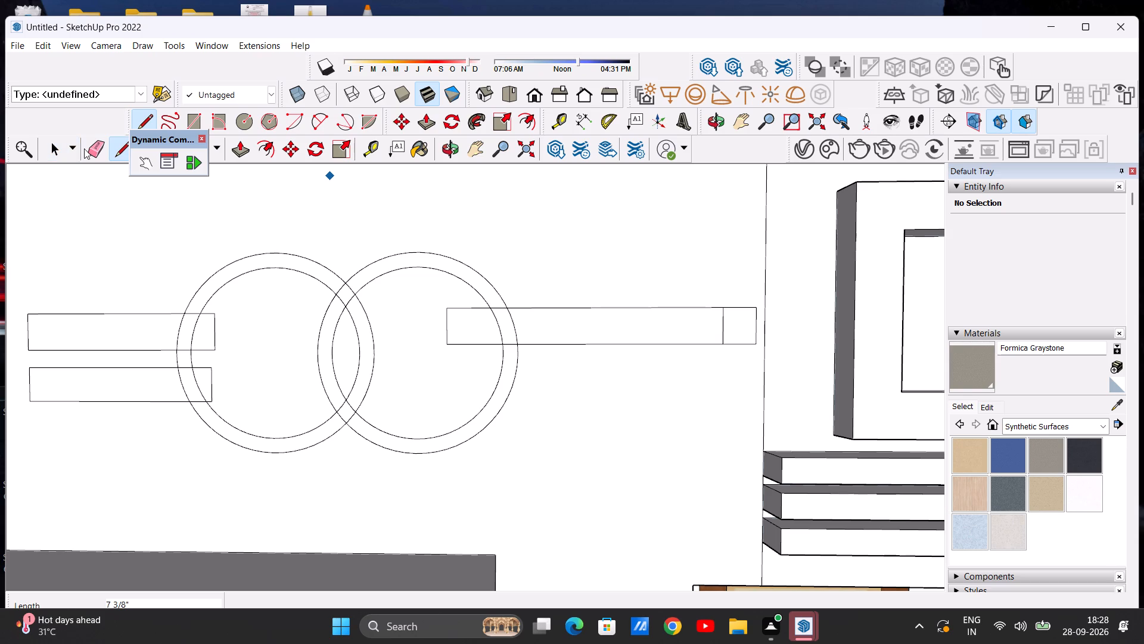
left_click(93, 148)
left_click_drag(736, 305, 744, 376)
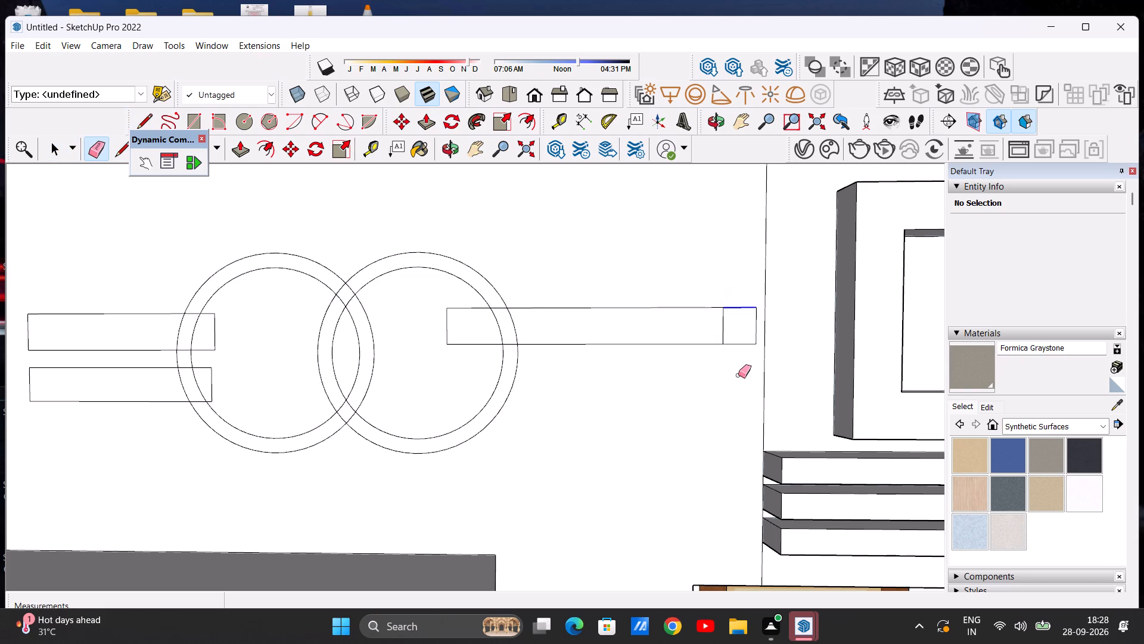
left_click_drag(751, 327, 758, 334)
left_click_drag(746, 340, 739, 355)
scroll(670, 334, "down", 2)
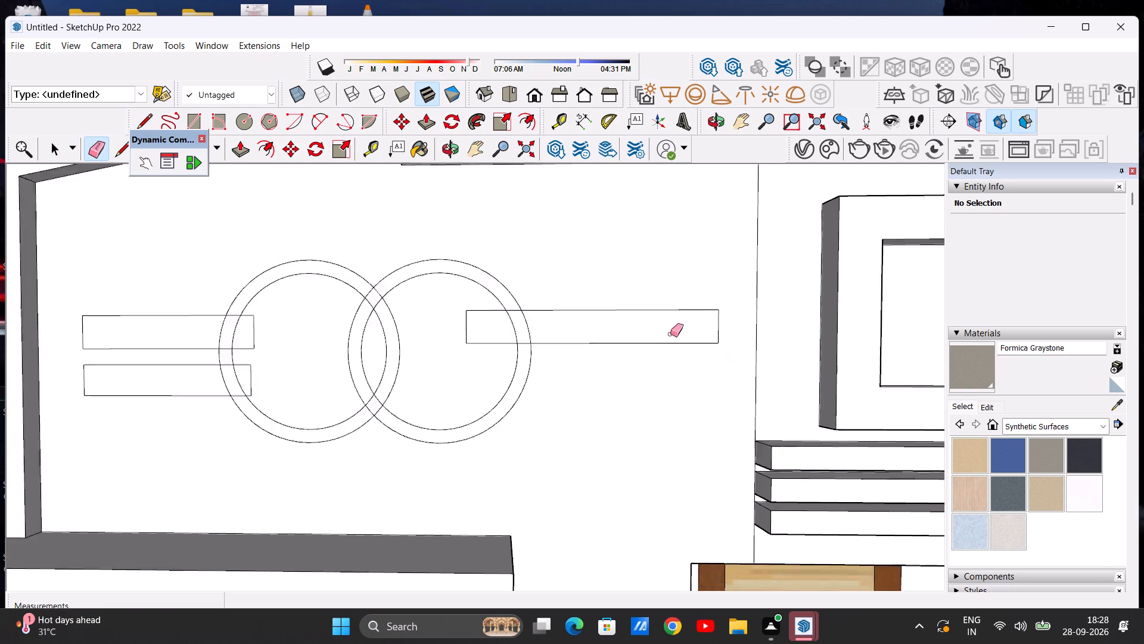
scroll(670, 334, "down", 7)
key("space")
Draw a horizontal rectangle about 4' 7 15/16" by 9 3/8" below the long bar, starting inside the copied ring.
scroll(589, 355, "up", 5)
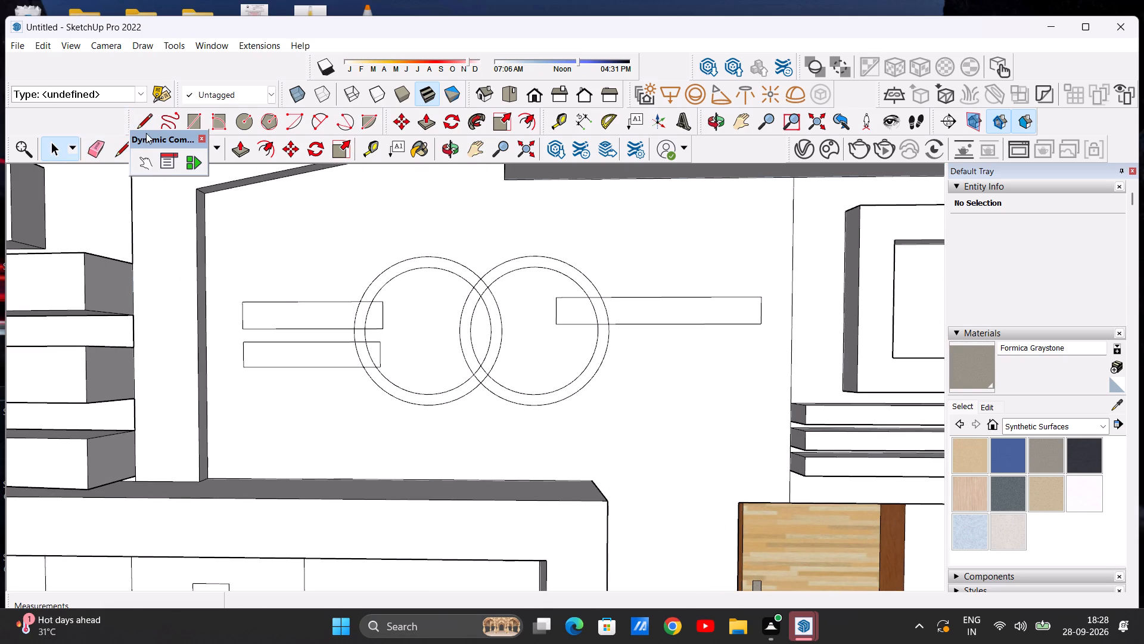
left_click(182, 120)
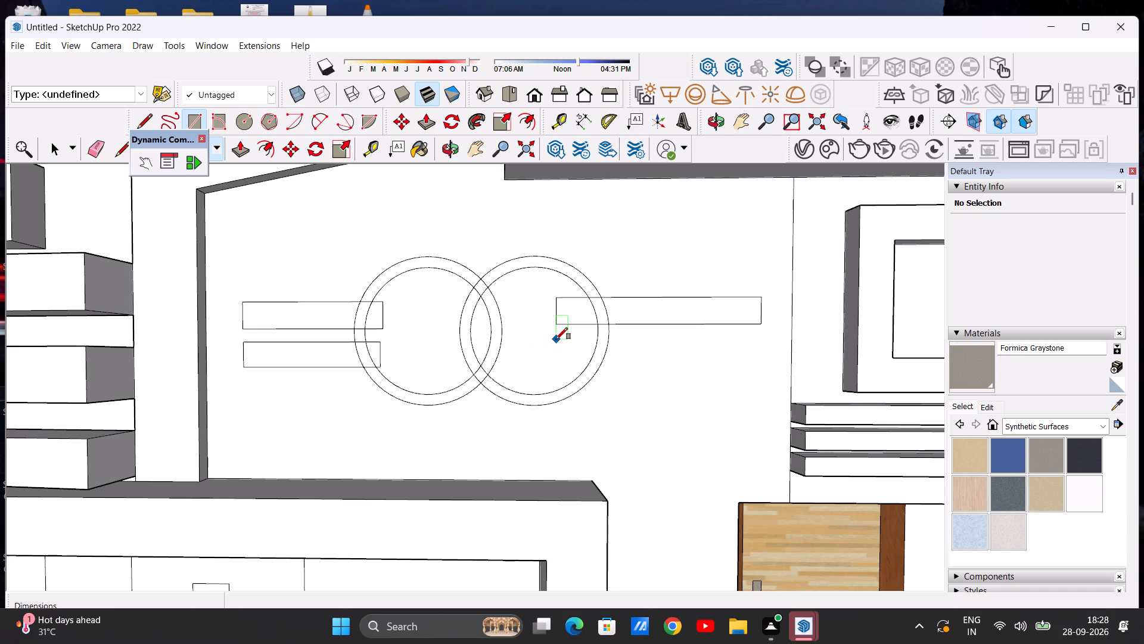
left_click(556, 339)
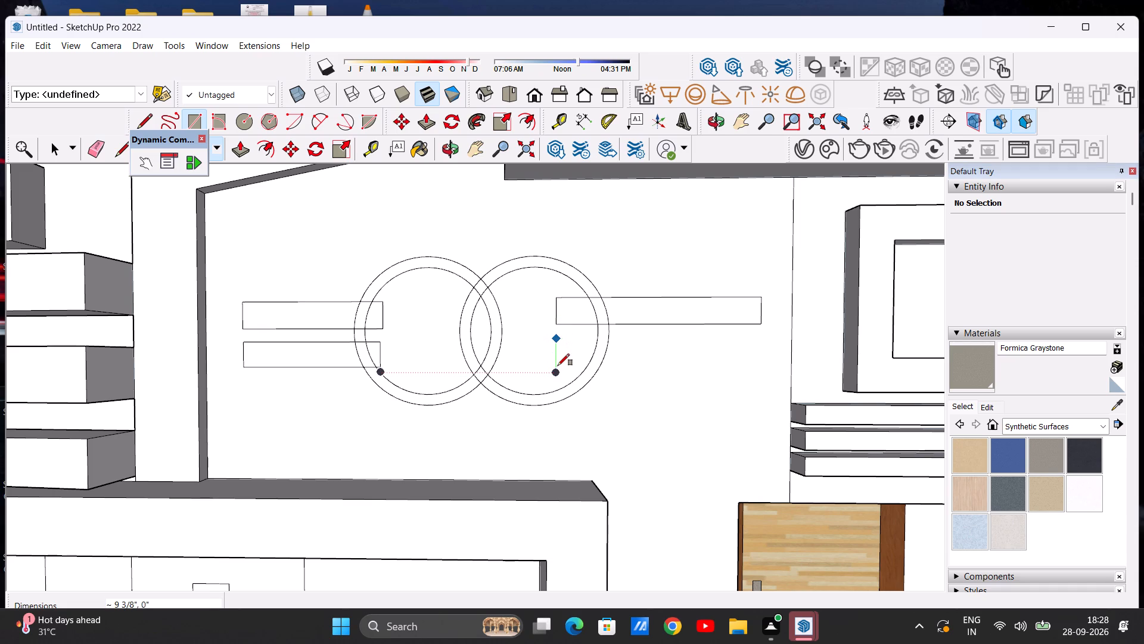
left_click(558, 366)
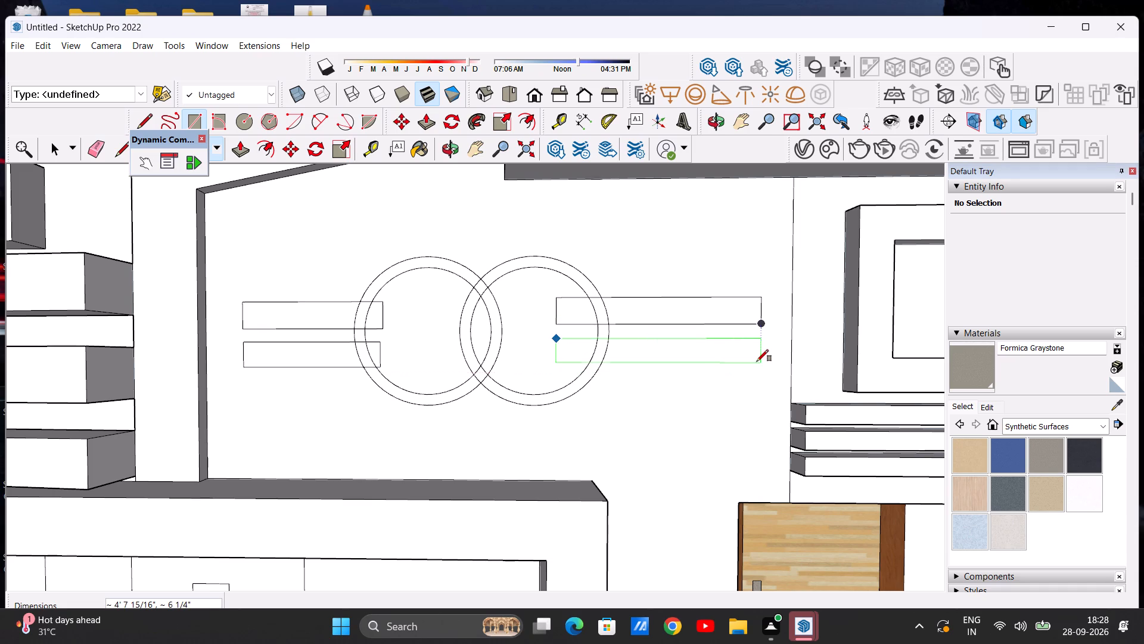
left_click(757, 368)
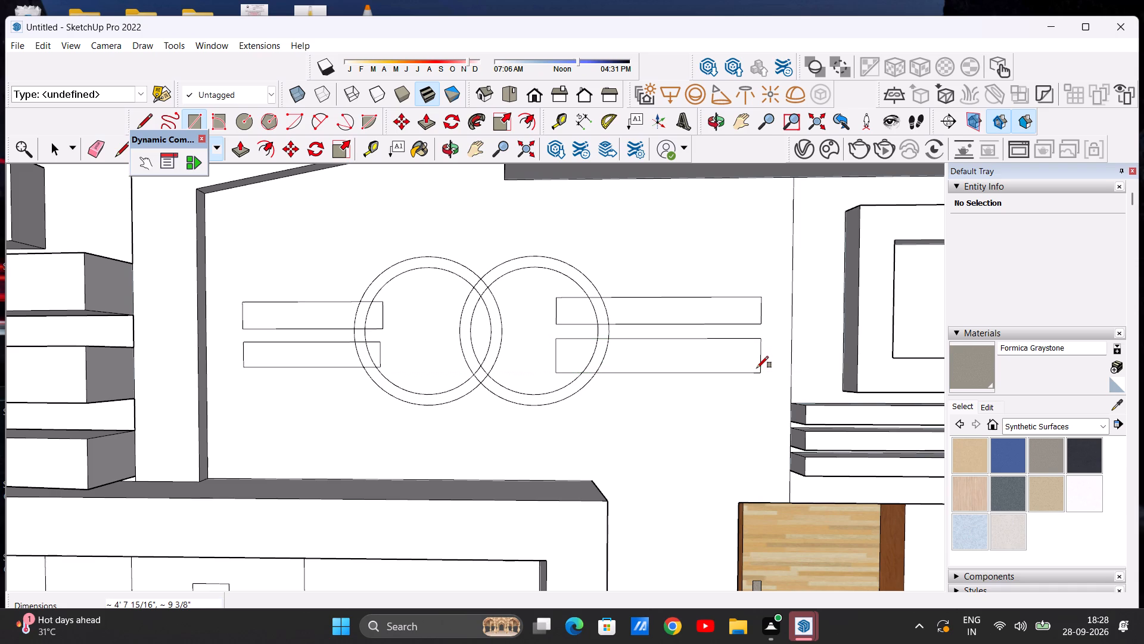
key("space")
Erase the whole top edge of the lower long bar, including its segments across the copied ring.
scroll(643, 355, "up", 2)
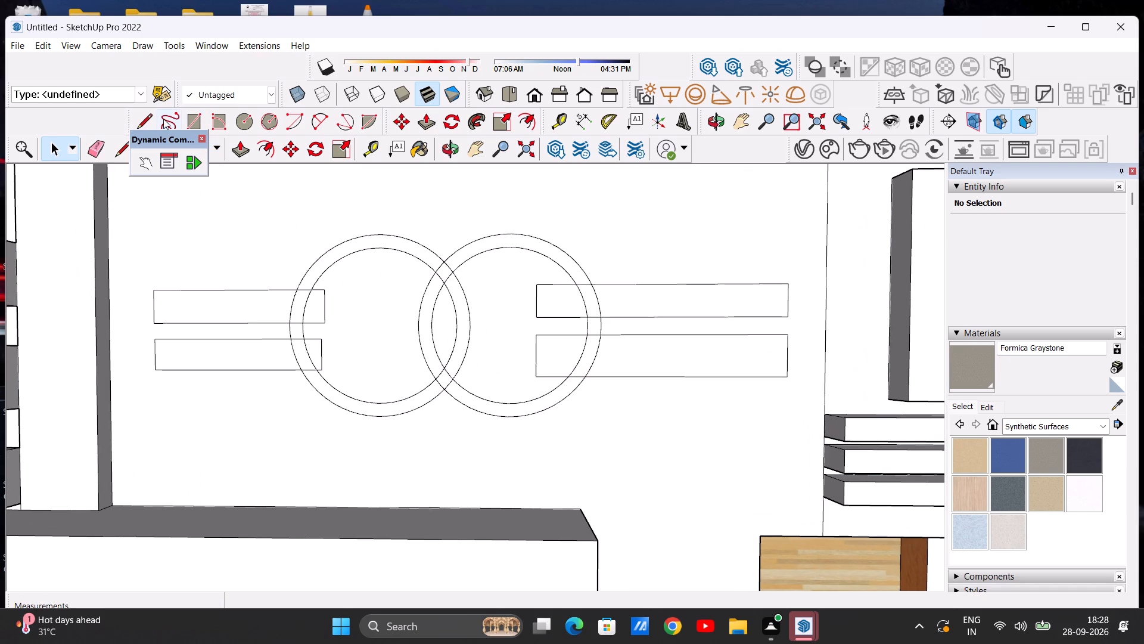
left_click(104, 148)
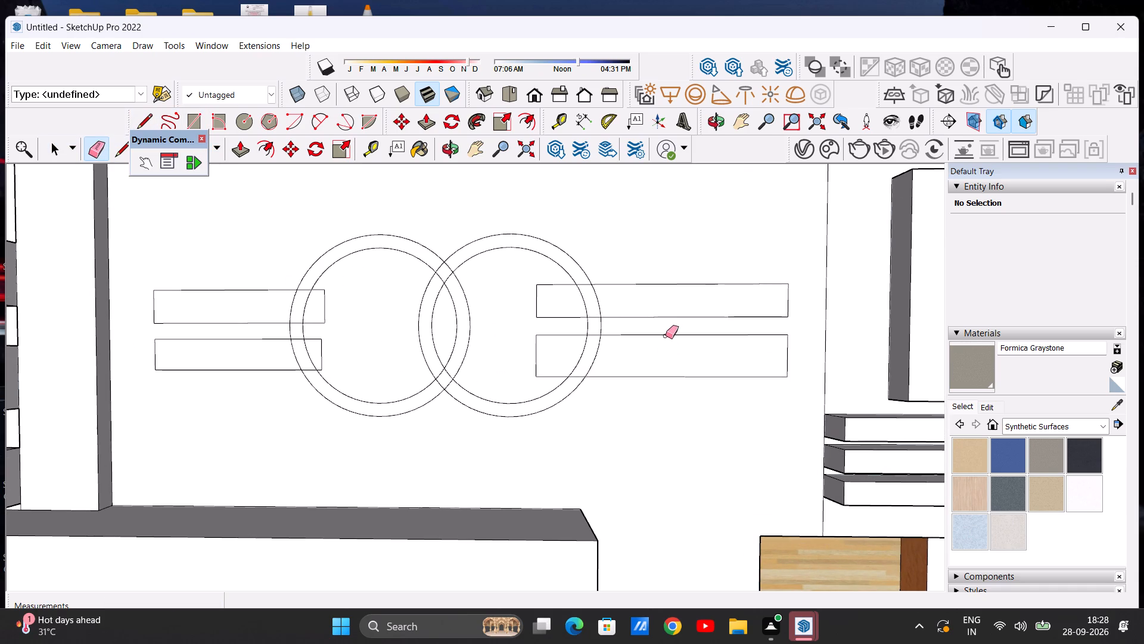
left_click(666, 336)
left_click(560, 332)
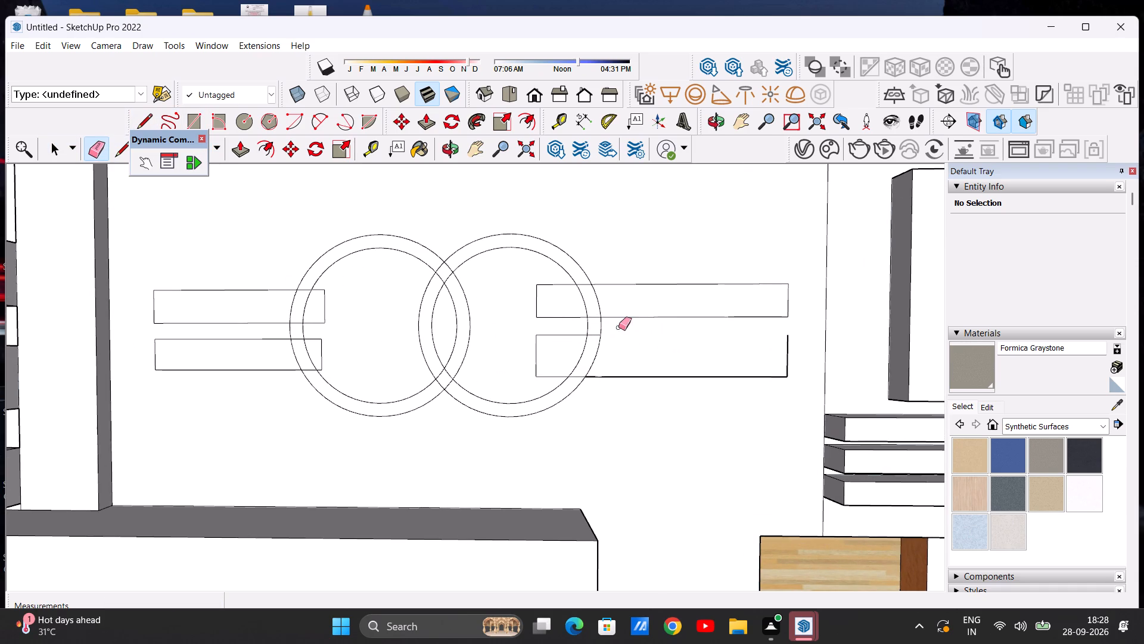
scroll(596, 331, "up", 5)
left_click_drag(595, 338, 593, 344)
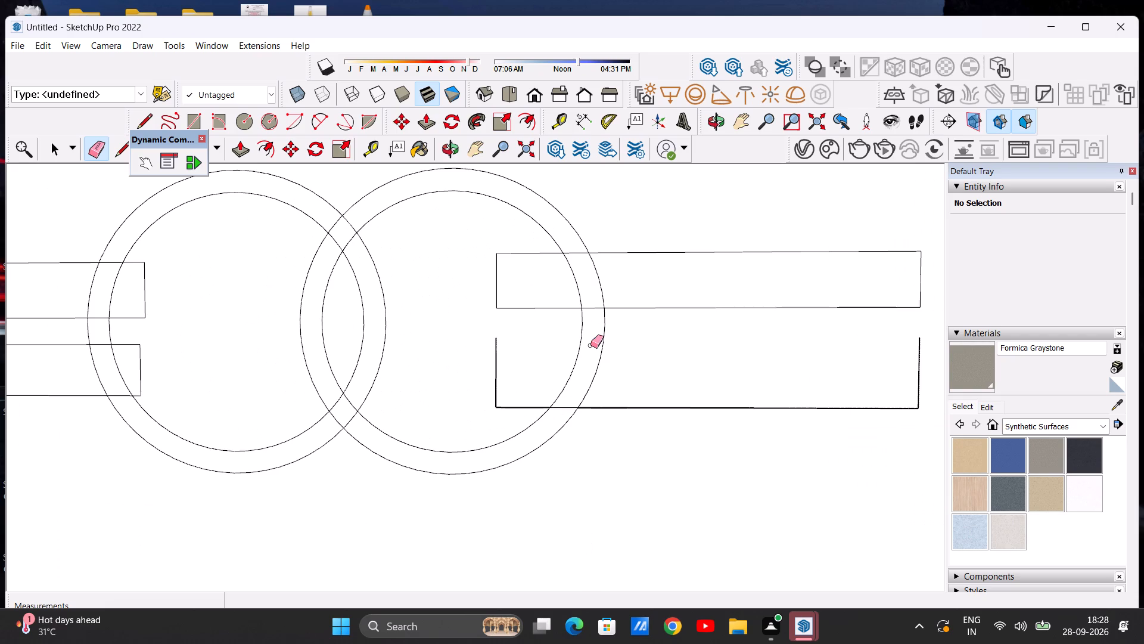
key("space")
Draw a line about 4' 8" between the lower long bar's end edges, slightly below their open tops, closing a narrower bar.
scroll(579, 376, "down", 6)
left_click(120, 146)
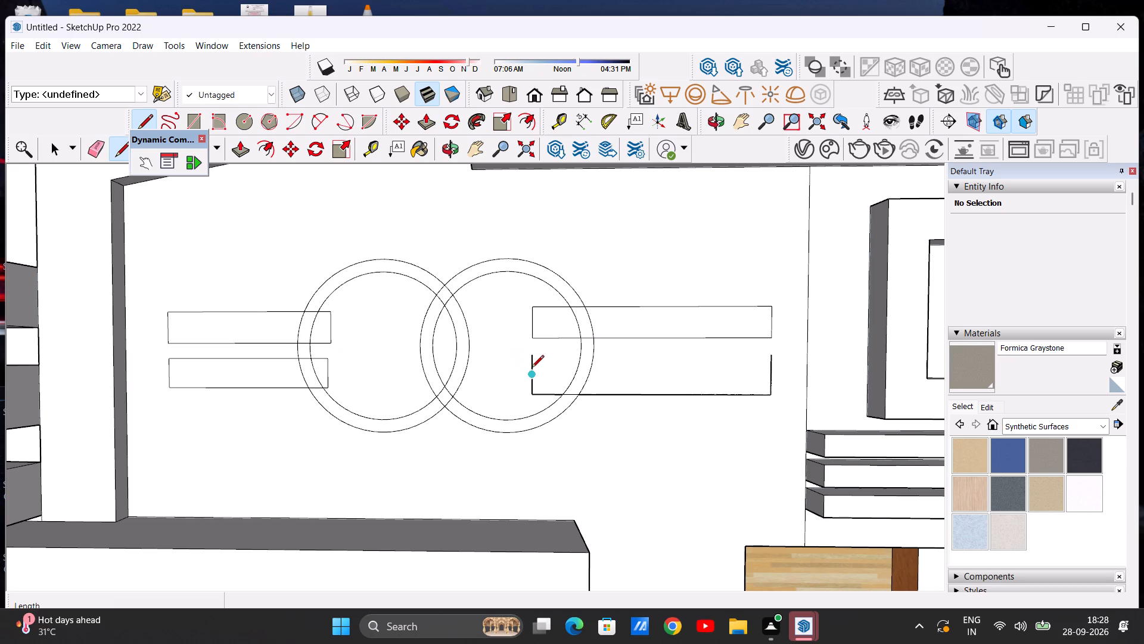
scroll(530, 364, "up", 5)
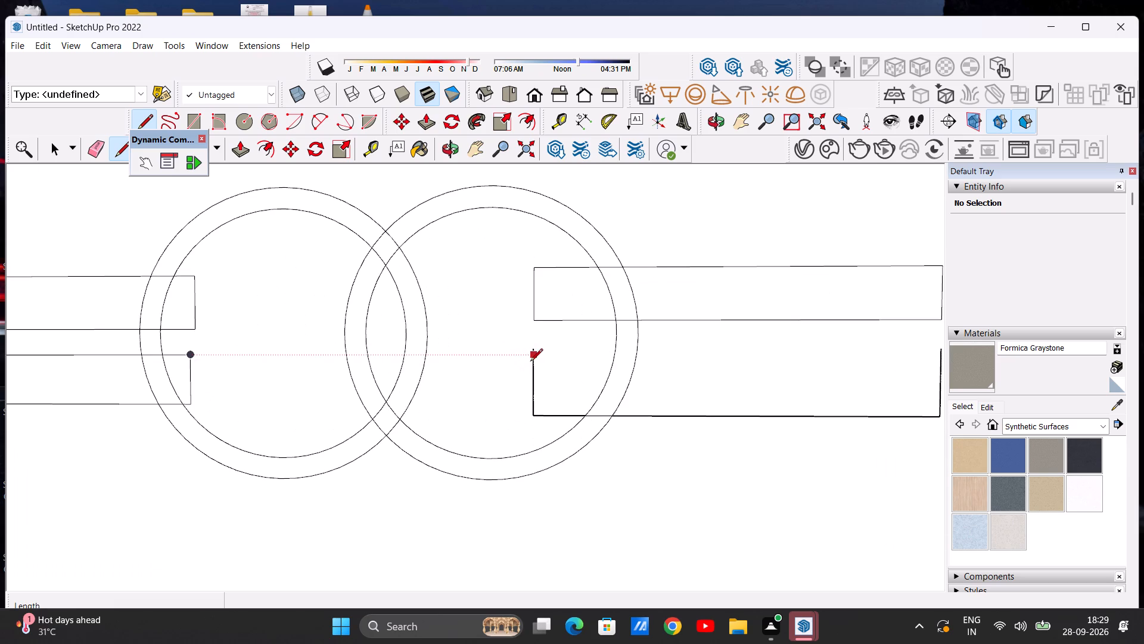
left_click(531, 358)
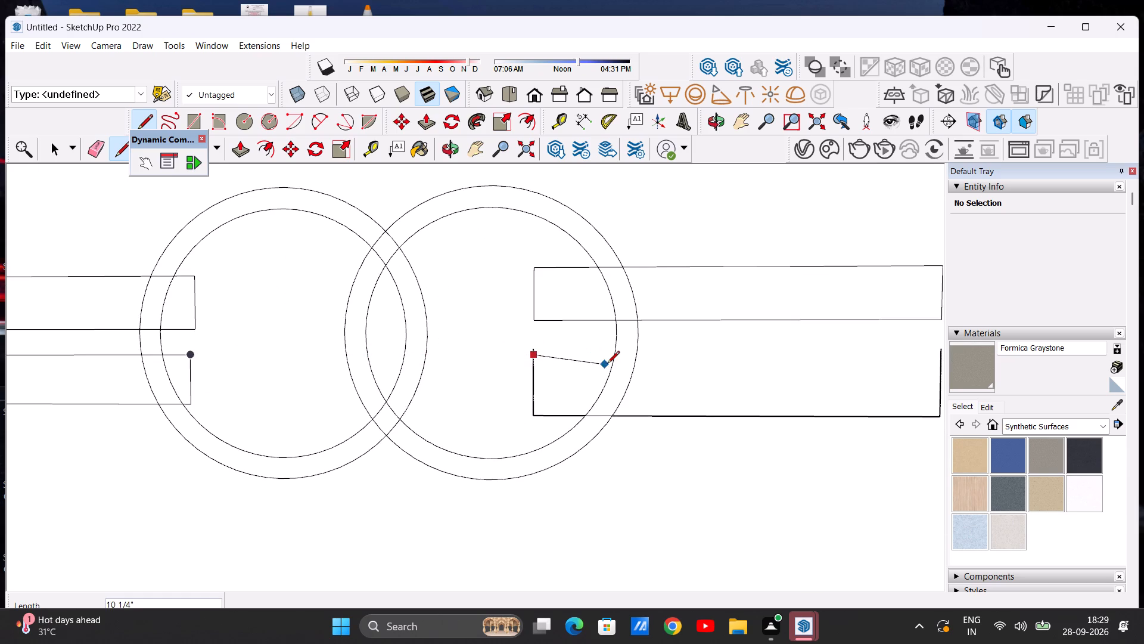
scroll(589, 370, "down", 6)
scroll(783, 368, "up", 5)
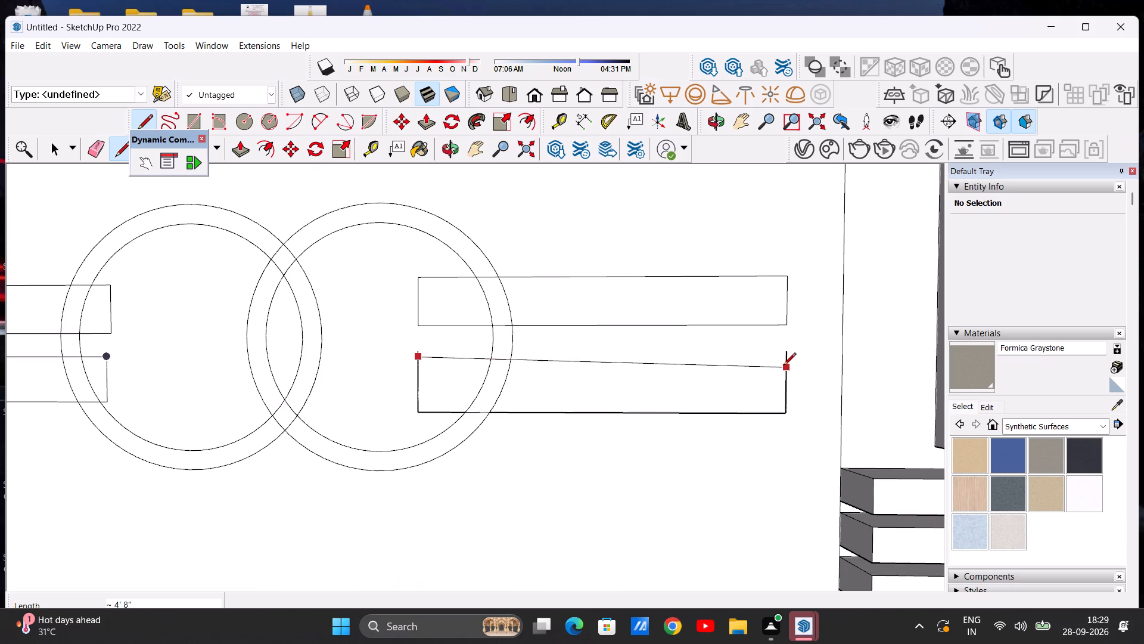
left_click(786, 360)
key("space")
key("space")
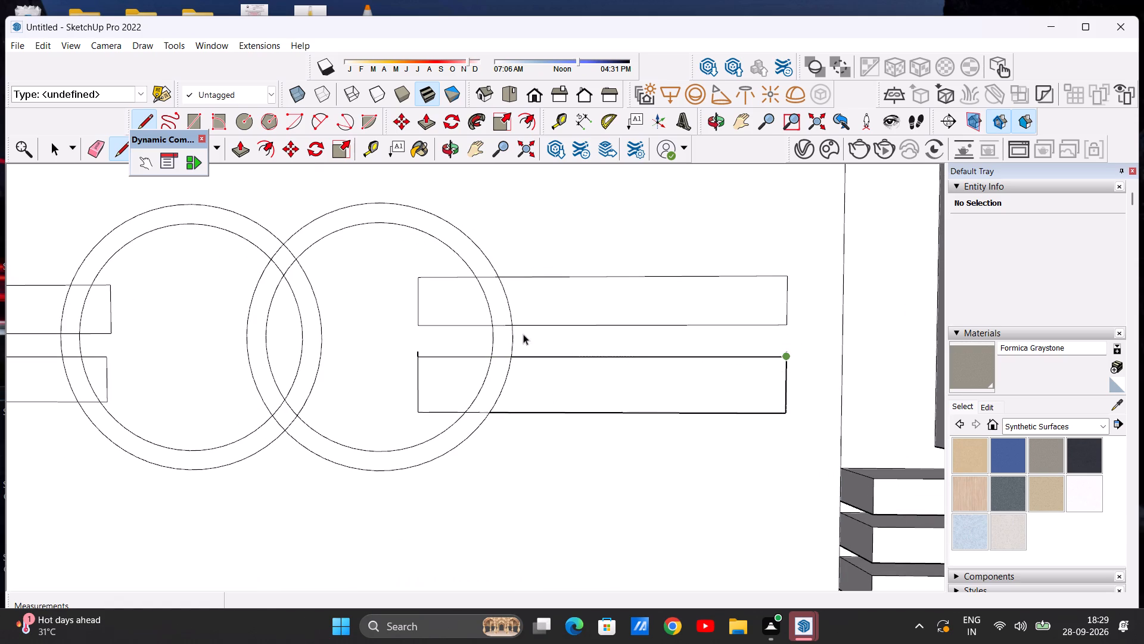
Erase the short edge stubs projecting above the lower long bar's new top edge at both ends.
scroll(636, 347, "down", 20)
scroll(636, 347, "down", 3)
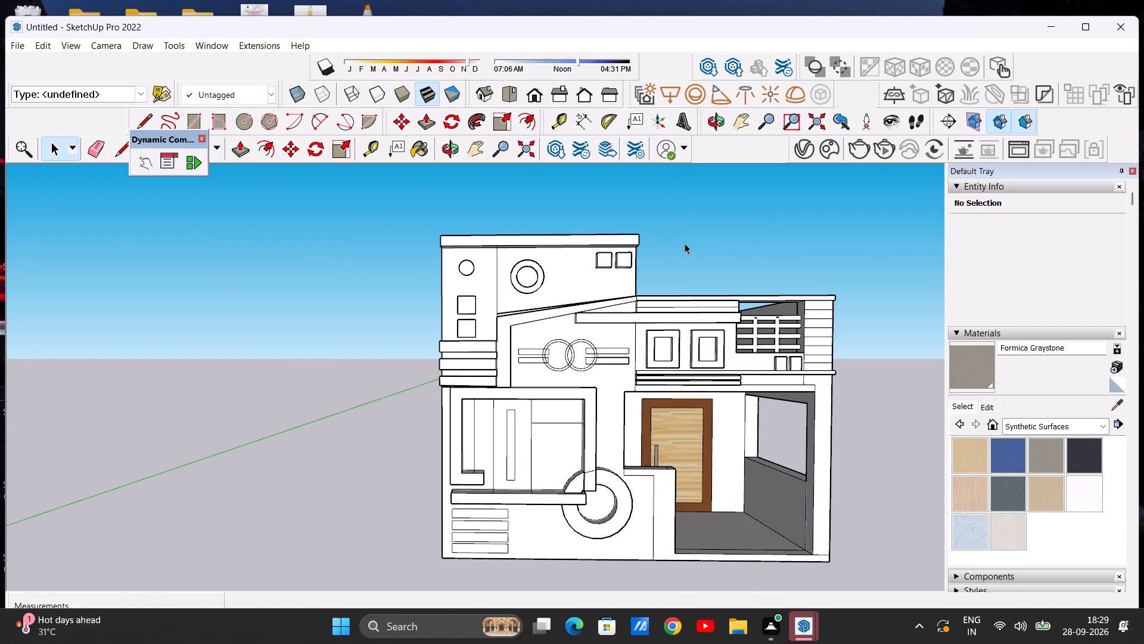
left_click(685, 244)
scroll(611, 352, "up", 15)
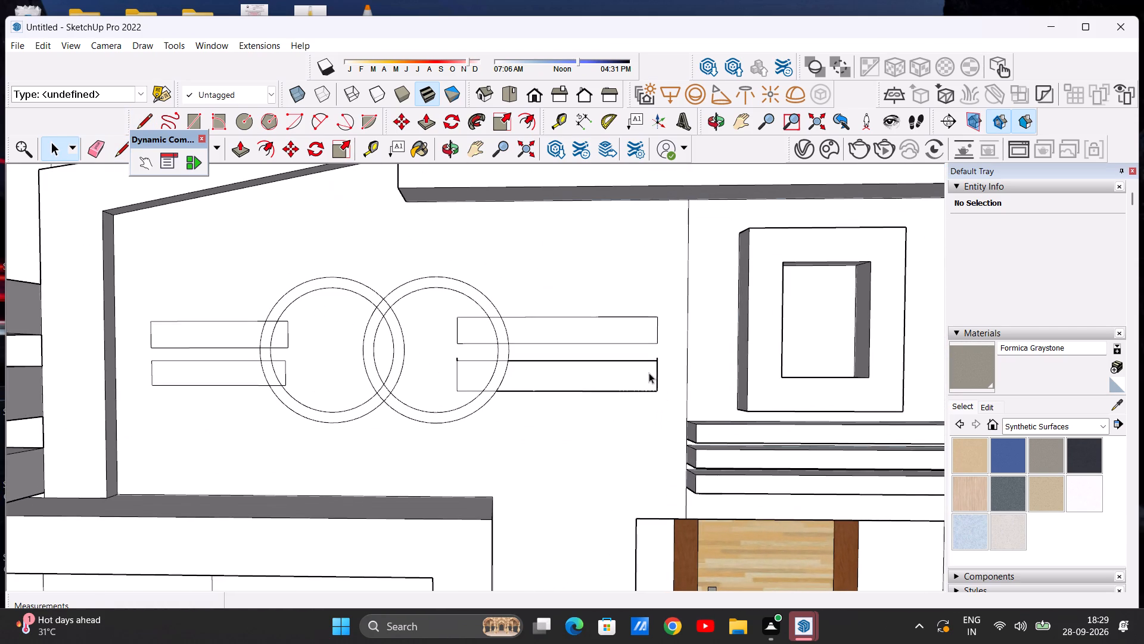
left_click(88, 156)
scroll(439, 373, "up", 3)
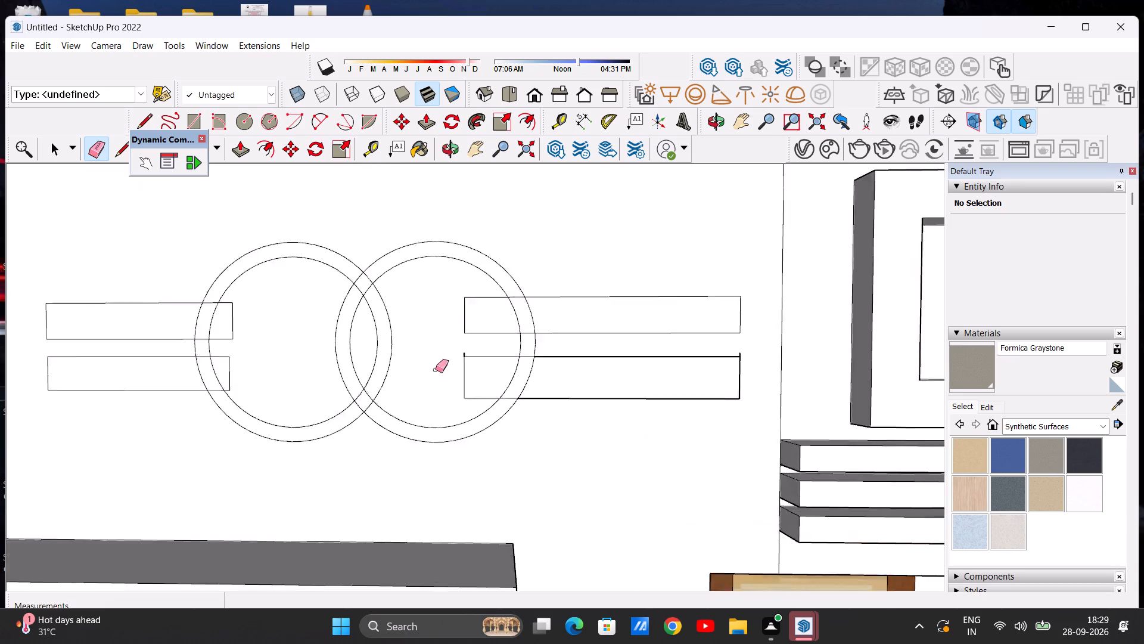
scroll(436, 370, "up", 2)
scroll(486, 359, "up", 11)
left_click_drag(441, 340, 465, 340)
scroll(461, 343, "down", 2)
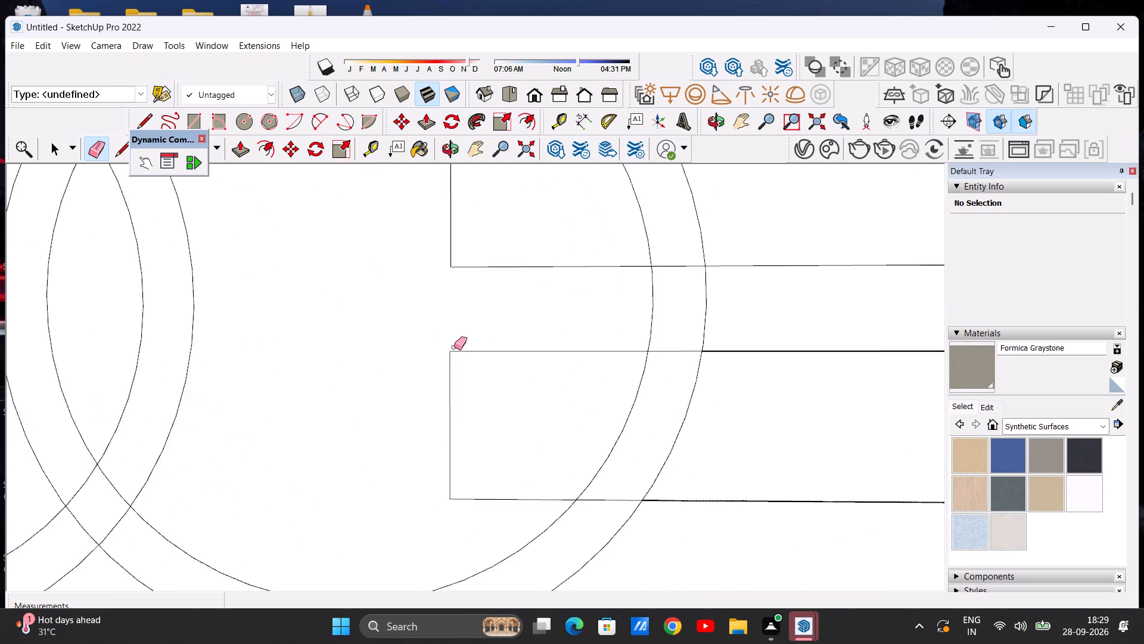
scroll(454, 347, "down", 17)
scroll(602, 332, "up", 17)
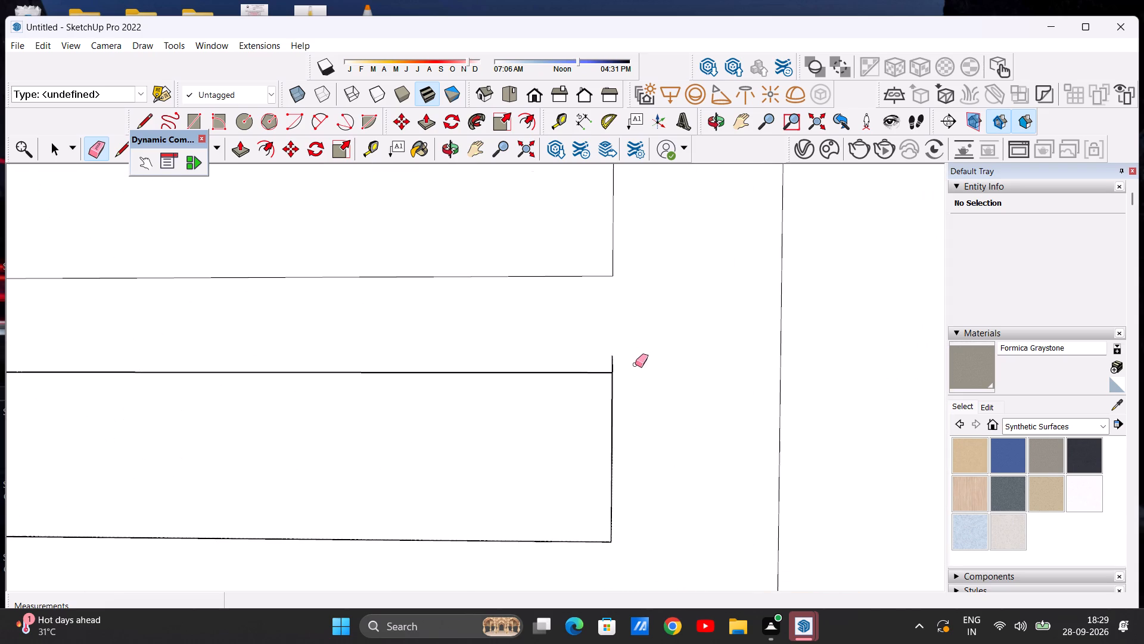
scroll(635, 364, "up", 1)
left_click_drag(604, 362, 635, 367)
scroll(642, 370, "down", 17)
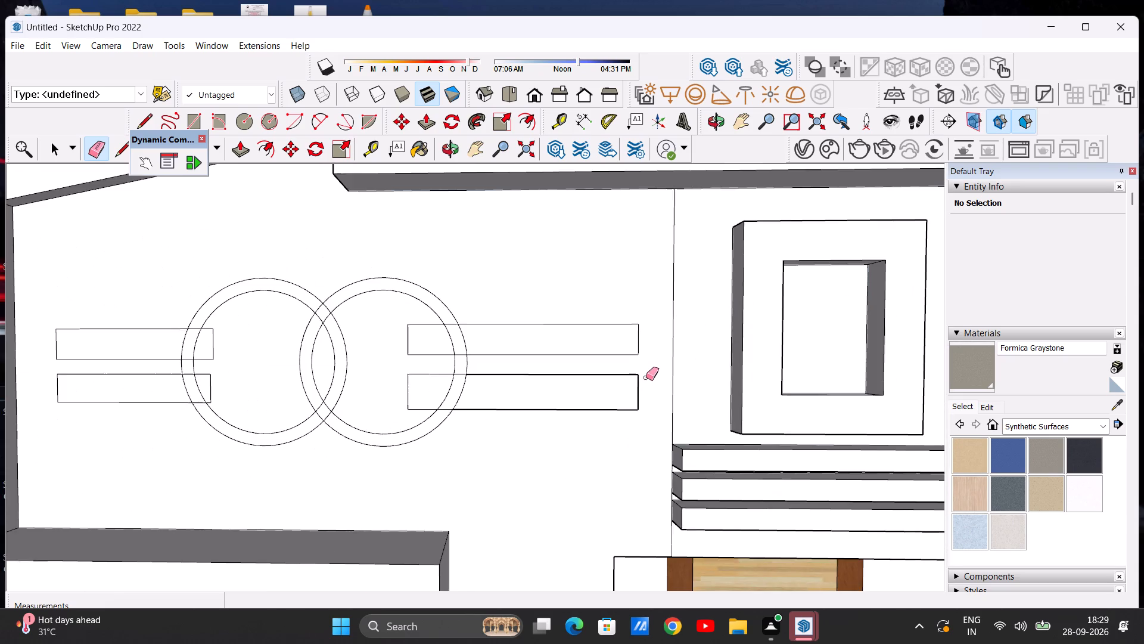
key("space")
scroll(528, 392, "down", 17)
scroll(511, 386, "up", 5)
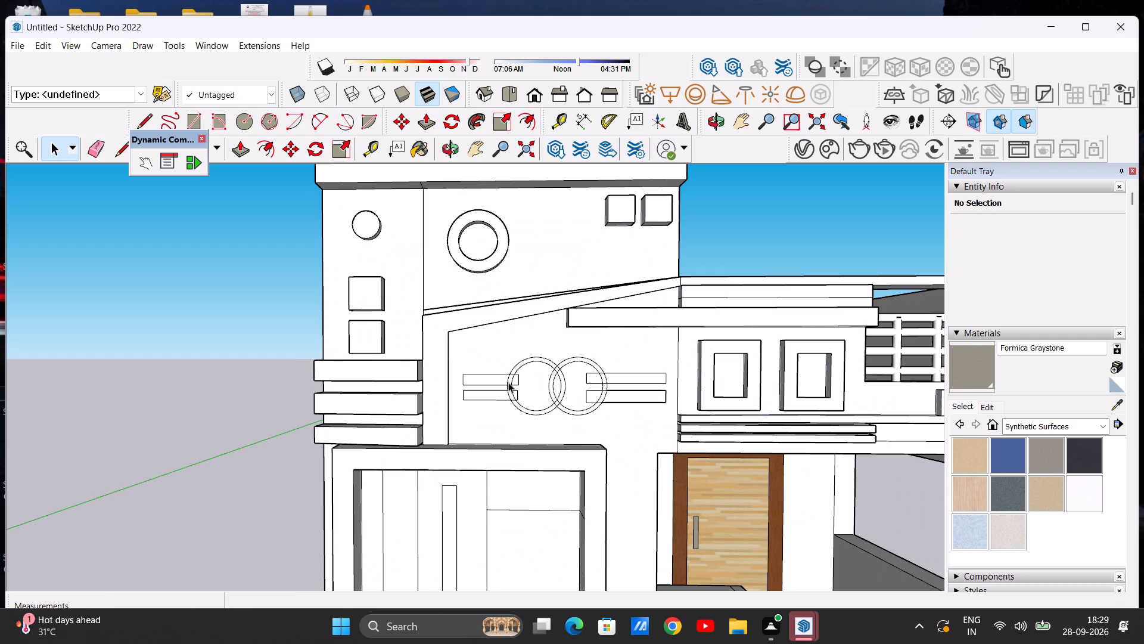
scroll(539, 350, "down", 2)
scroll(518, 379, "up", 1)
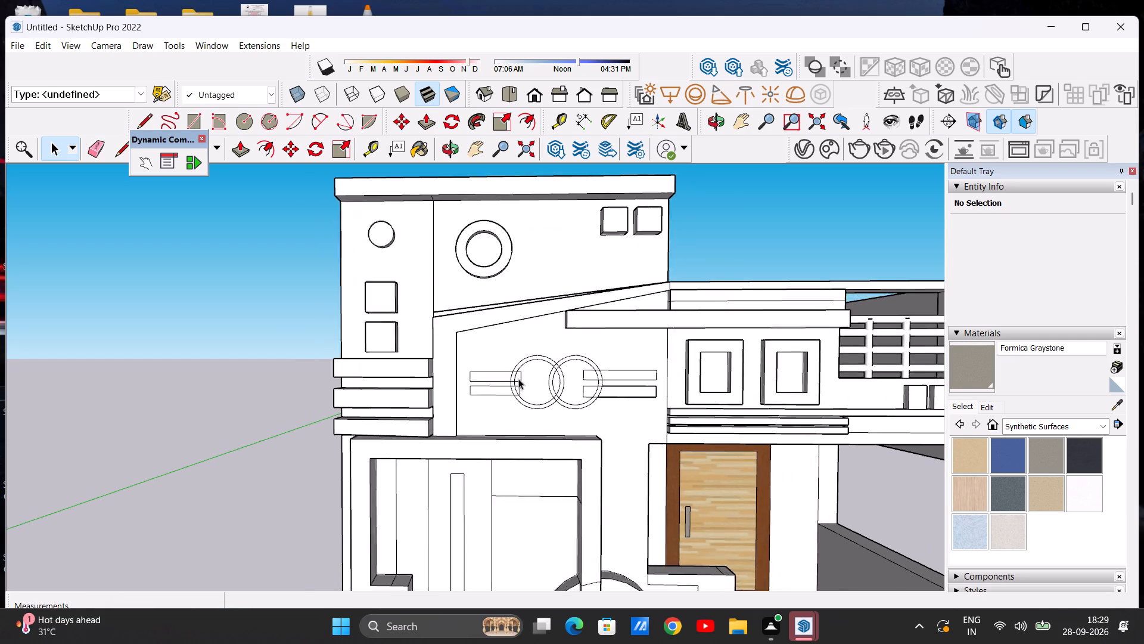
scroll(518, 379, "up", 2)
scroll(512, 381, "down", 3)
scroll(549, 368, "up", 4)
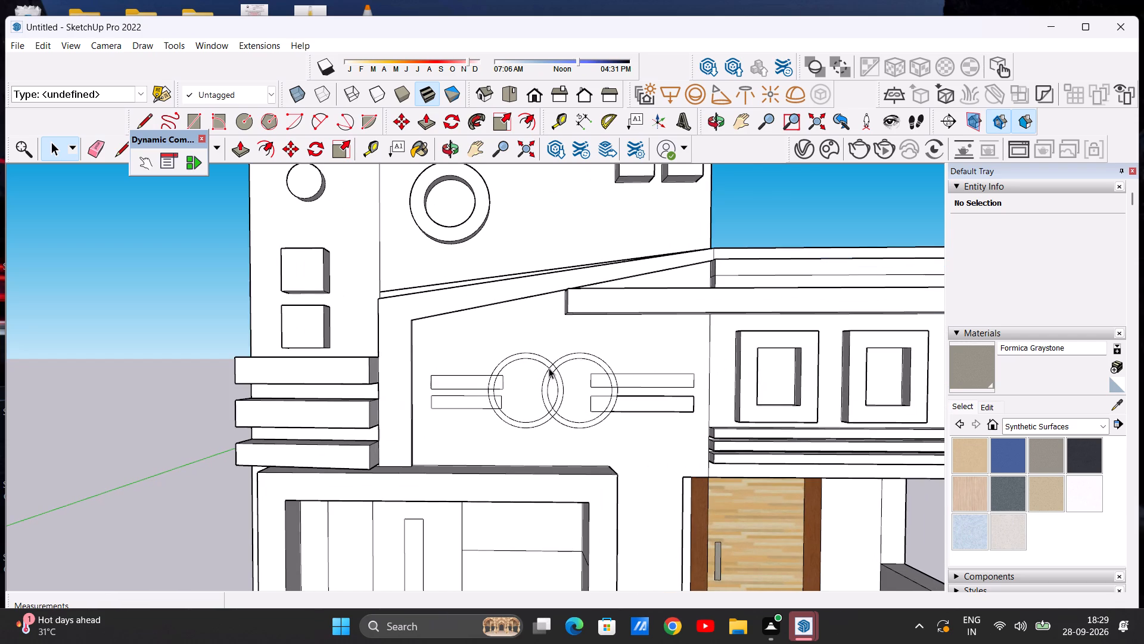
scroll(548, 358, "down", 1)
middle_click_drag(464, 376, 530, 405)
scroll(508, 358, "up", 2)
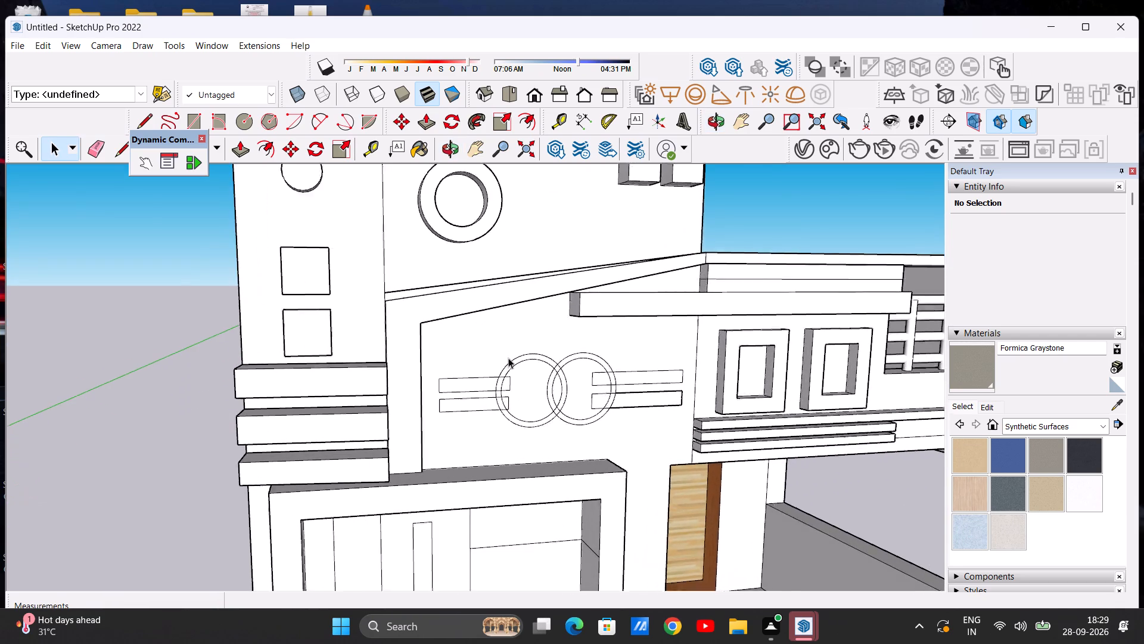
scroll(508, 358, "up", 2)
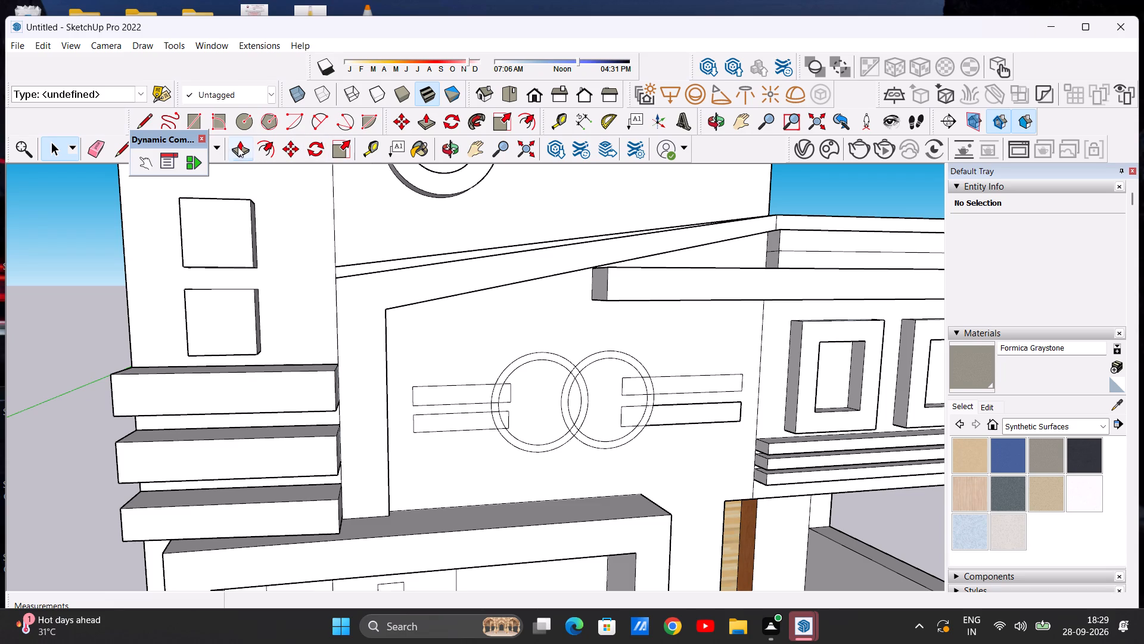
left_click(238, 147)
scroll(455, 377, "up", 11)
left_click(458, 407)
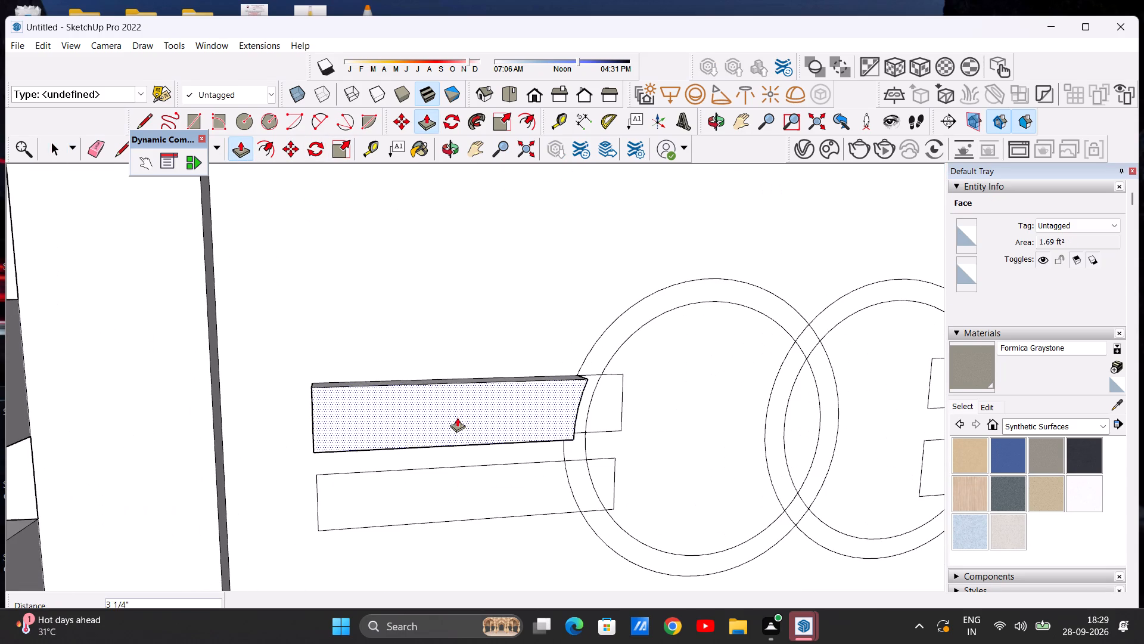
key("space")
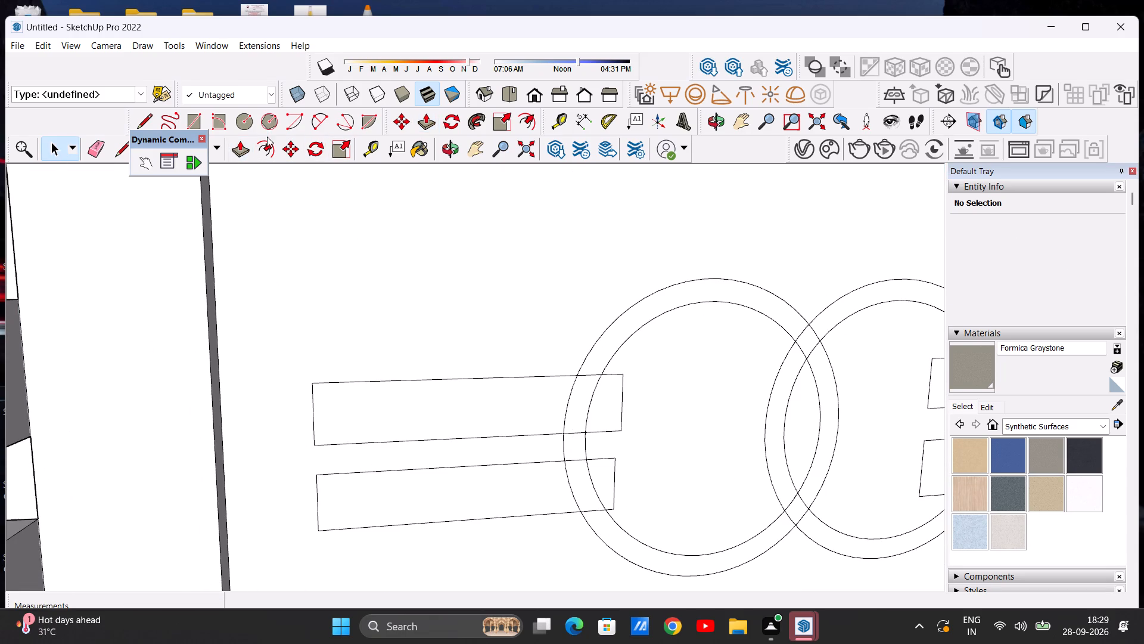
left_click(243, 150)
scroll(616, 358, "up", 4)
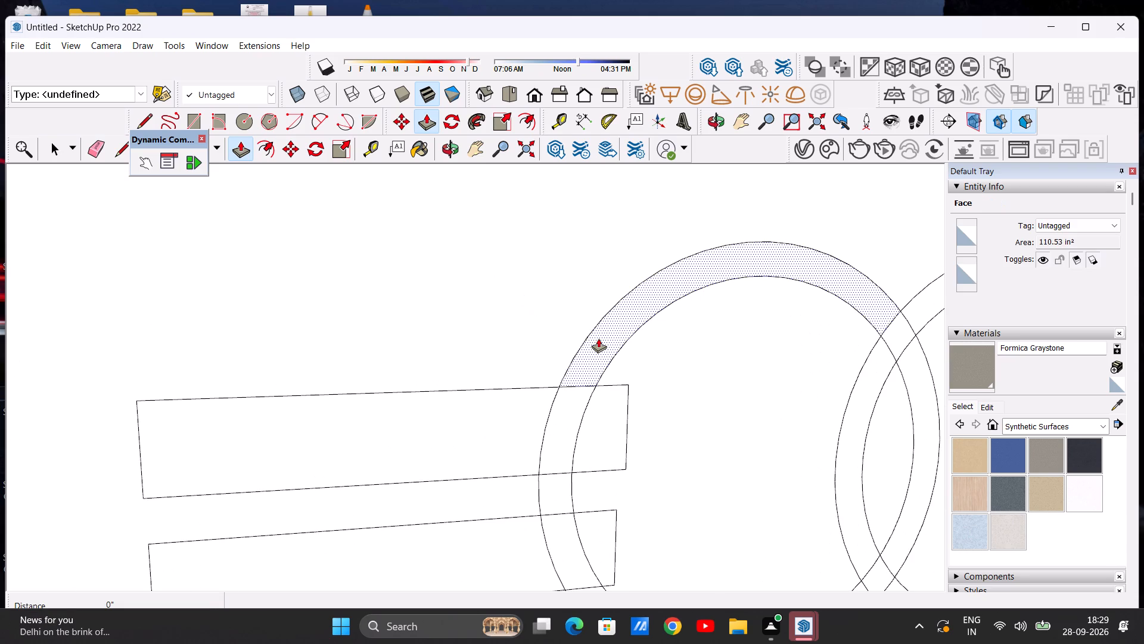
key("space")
Erase the edge segments of both shorter bars that cross the original ring's band, leaving the band continuous there.
scroll(604, 335, "down", 10)
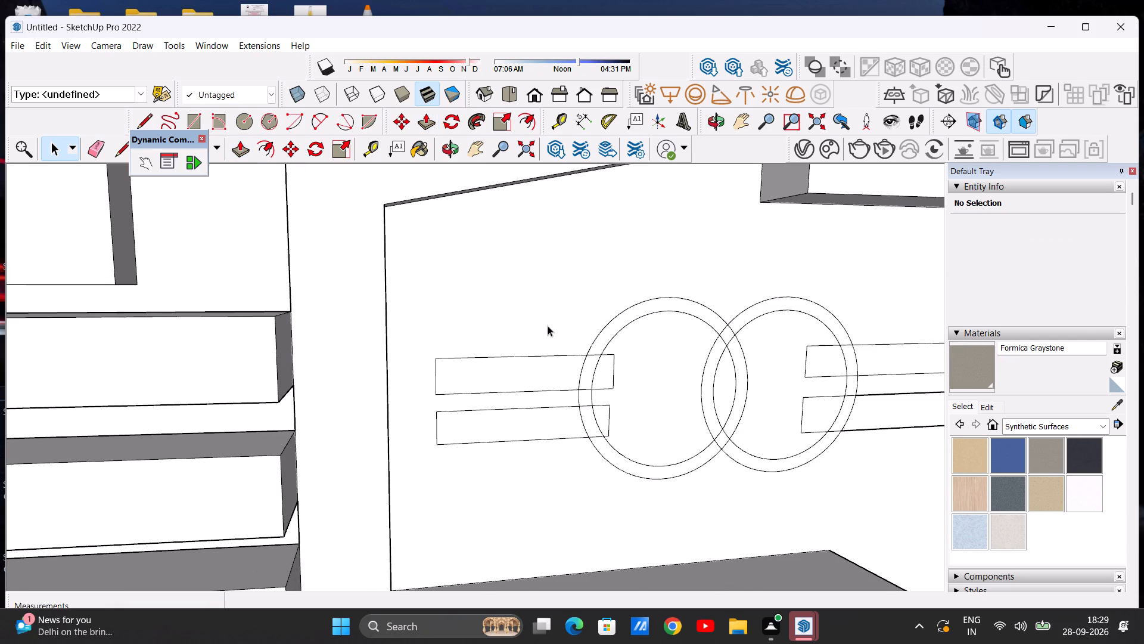
left_click(101, 145)
scroll(535, 341, "up", 6)
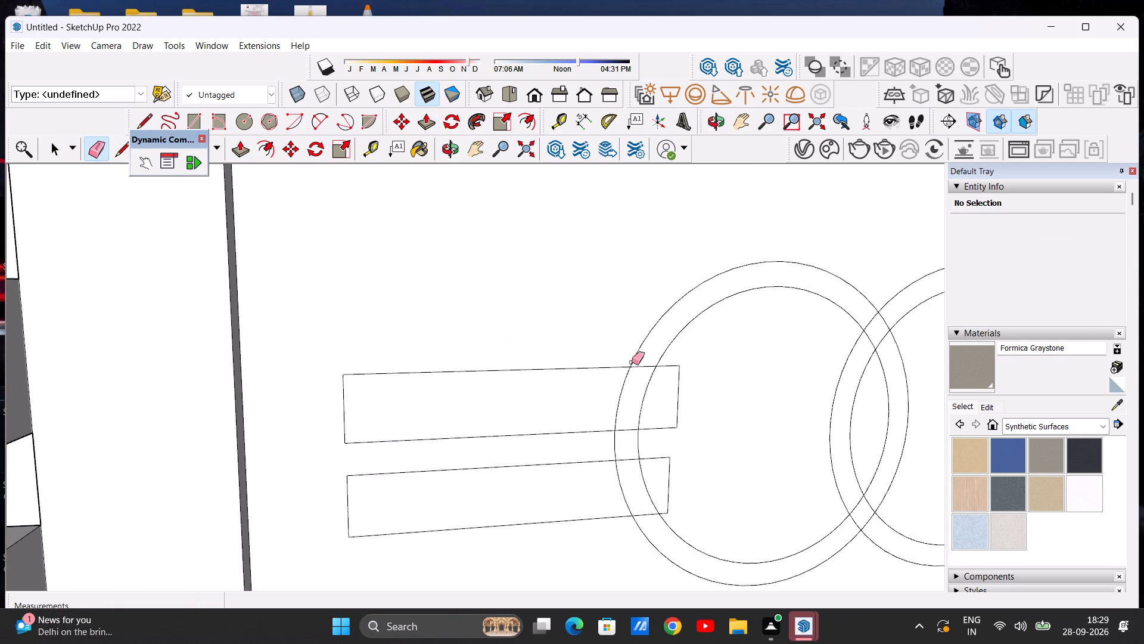
left_click_drag(642, 361, 641, 376)
left_click_drag(627, 420, 629, 437)
left_click_drag(630, 446, 635, 479)
left_click_drag(642, 503, 651, 531)
Erase the edge segments of both long bars that cross the copied ring's band.
scroll(577, 474, "down", 8)
scroll(653, 448, "down", 3)
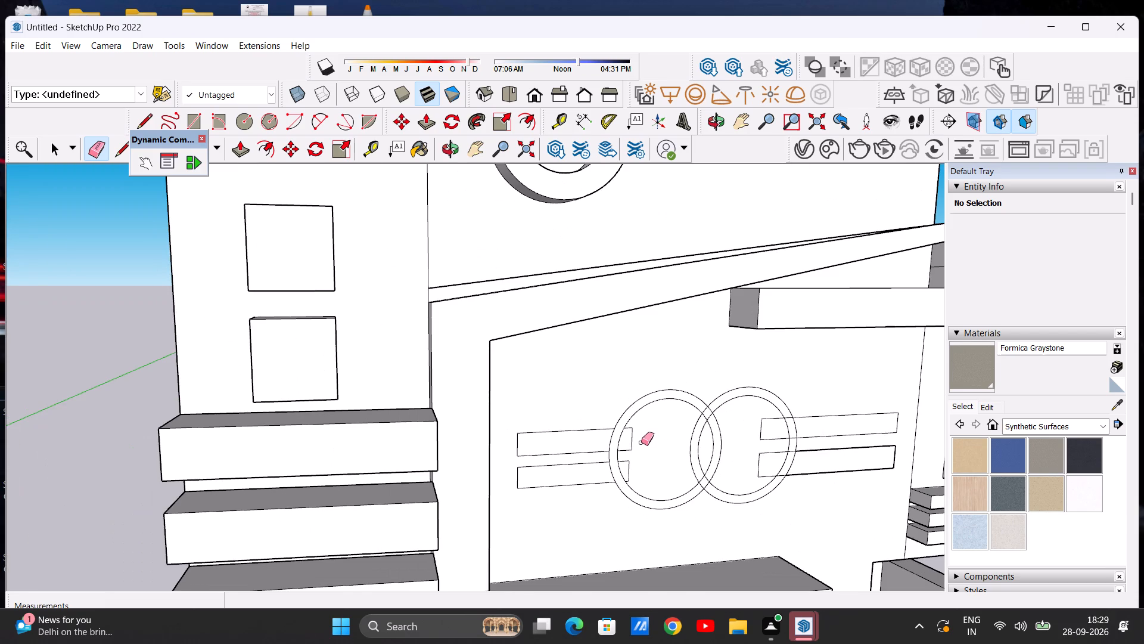
scroll(793, 475, "up", 10)
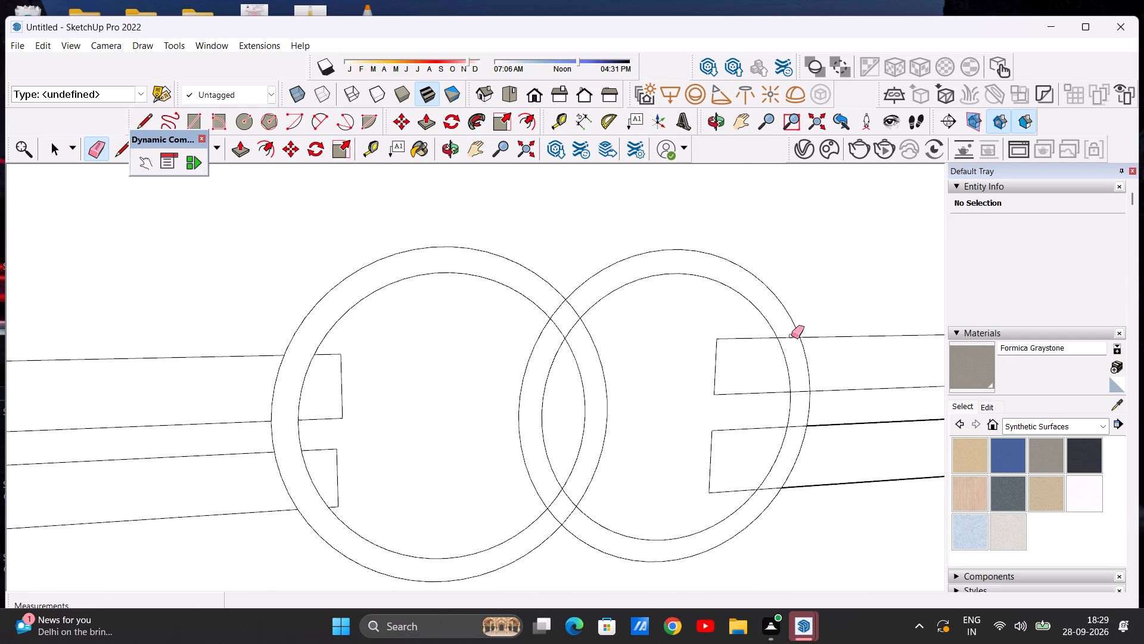
left_click_drag(779, 326, 803, 398)
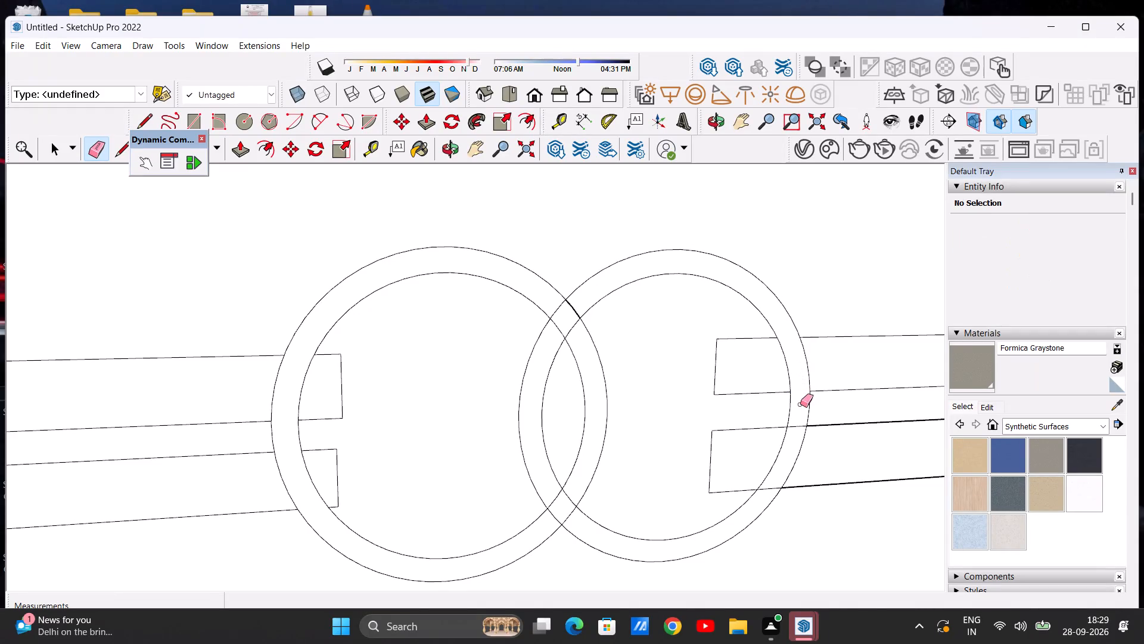
left_click_drag(800, 419, 798, 445)
left_click_drag(783, 473, 761, 506)
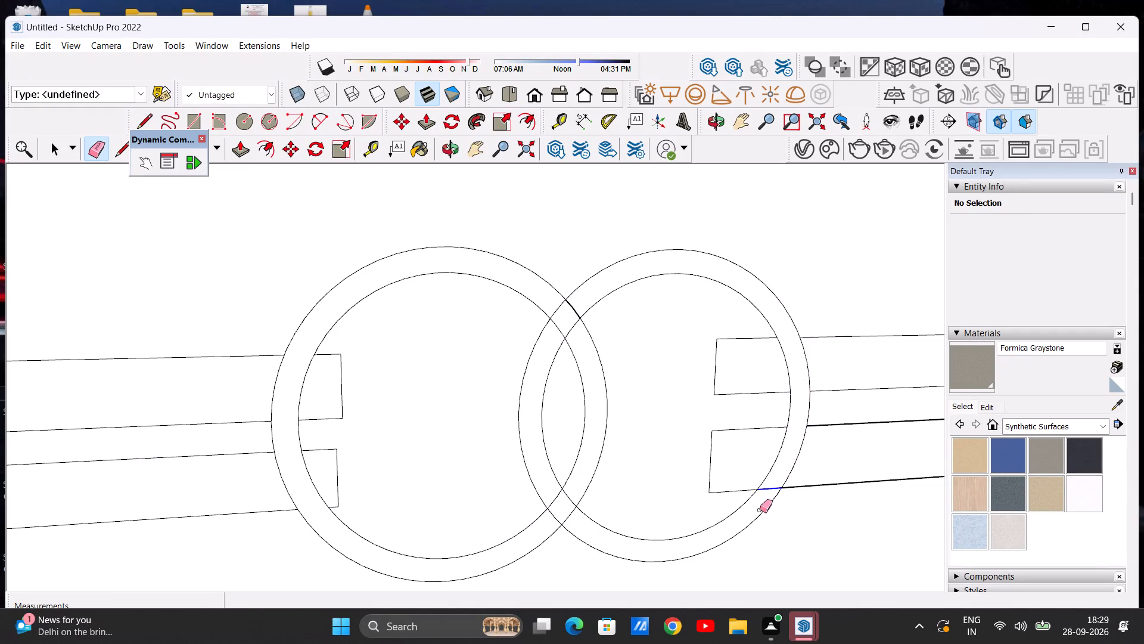
Erase the original ring's edge segments that cross the copied ring's band at both the upper and lower intersections.
scroll(770, 448, "down", 5)
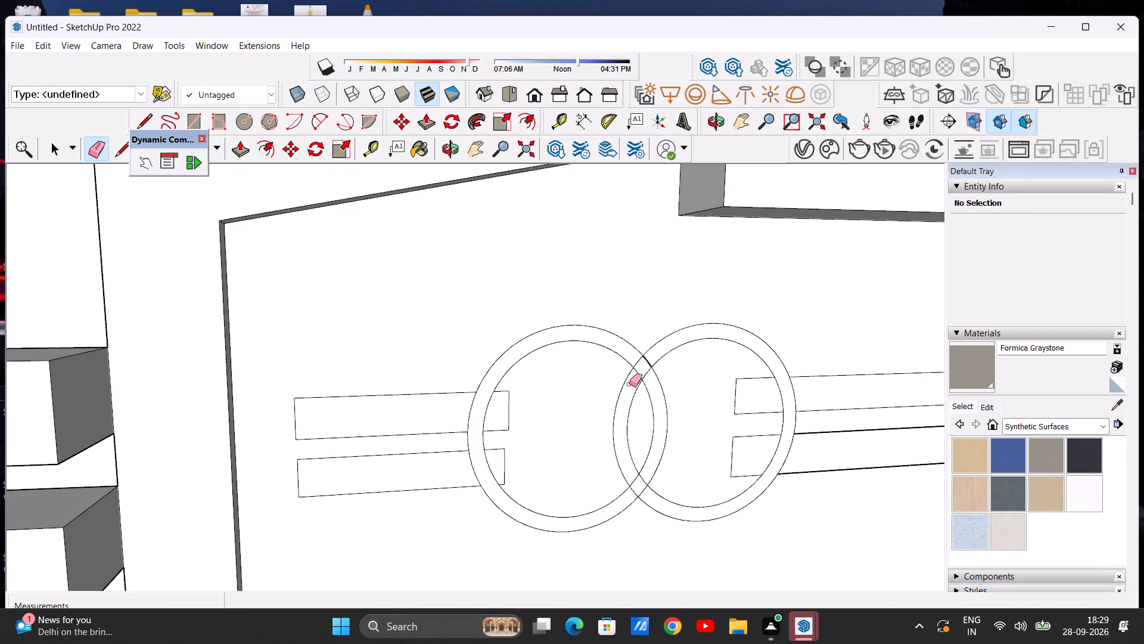
scroll(629, 384, "up", 11)
left_click_drag(672, 324, 633, 379)
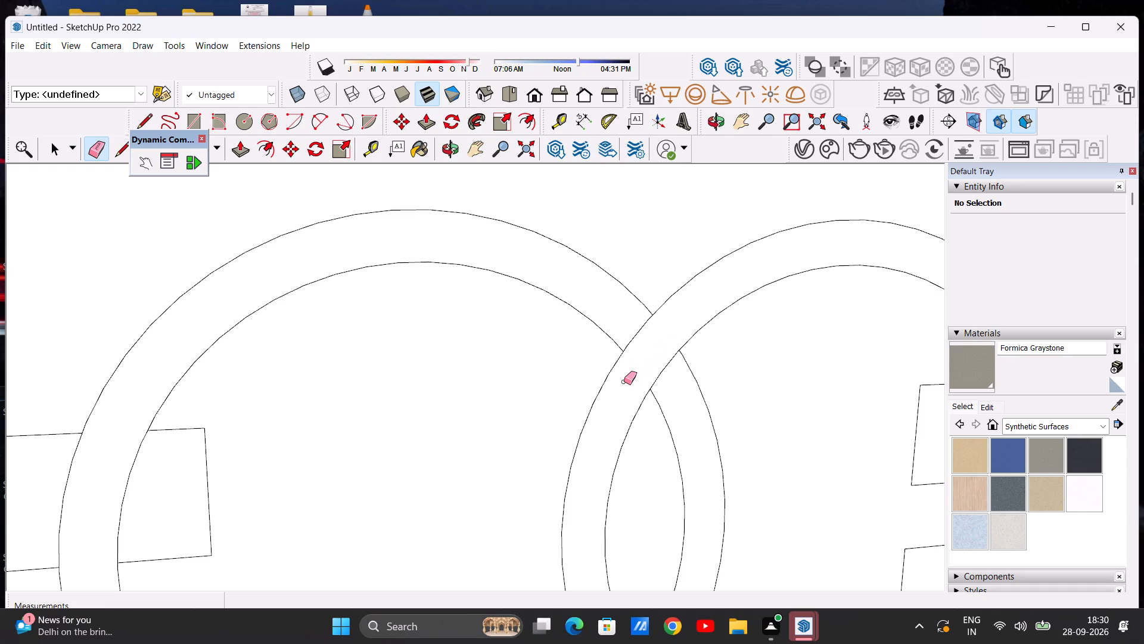
scroll(628, 308, "down", 13)
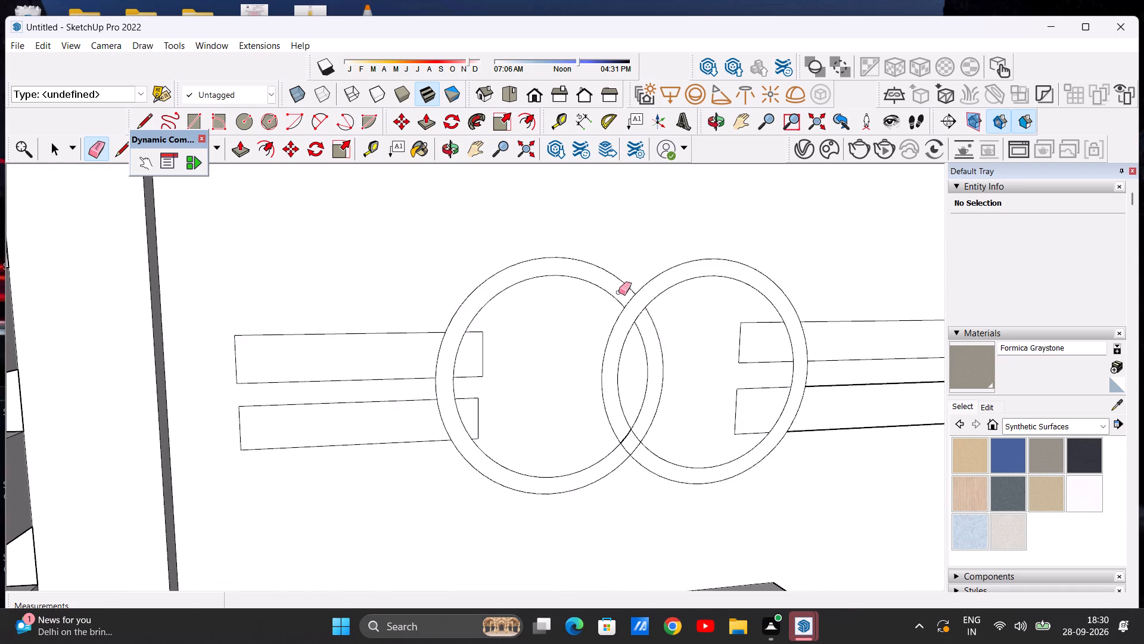
scroll(651, 412, "up", 13)
scroll(697, 389, "up", 4)
left_click_drag(698, 389, 748, 460)
key("ctrl+z")
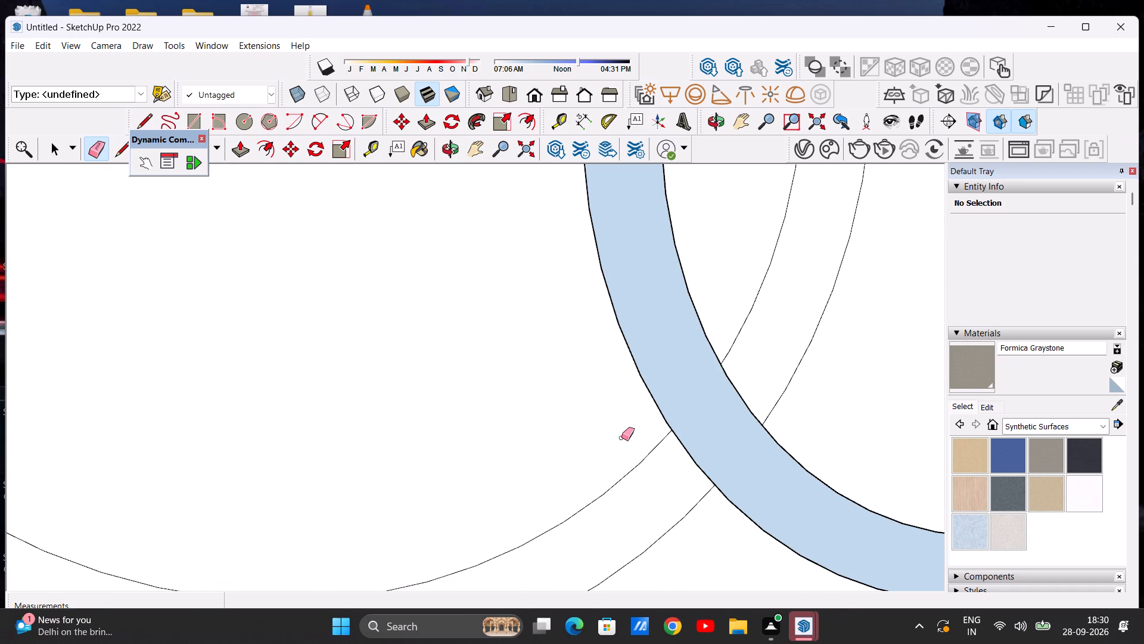
scroll(707, 404, "up", 5)
left_click_drag(690, 388, 700, 400)
left_click_drag(756, 460, 760, 470)
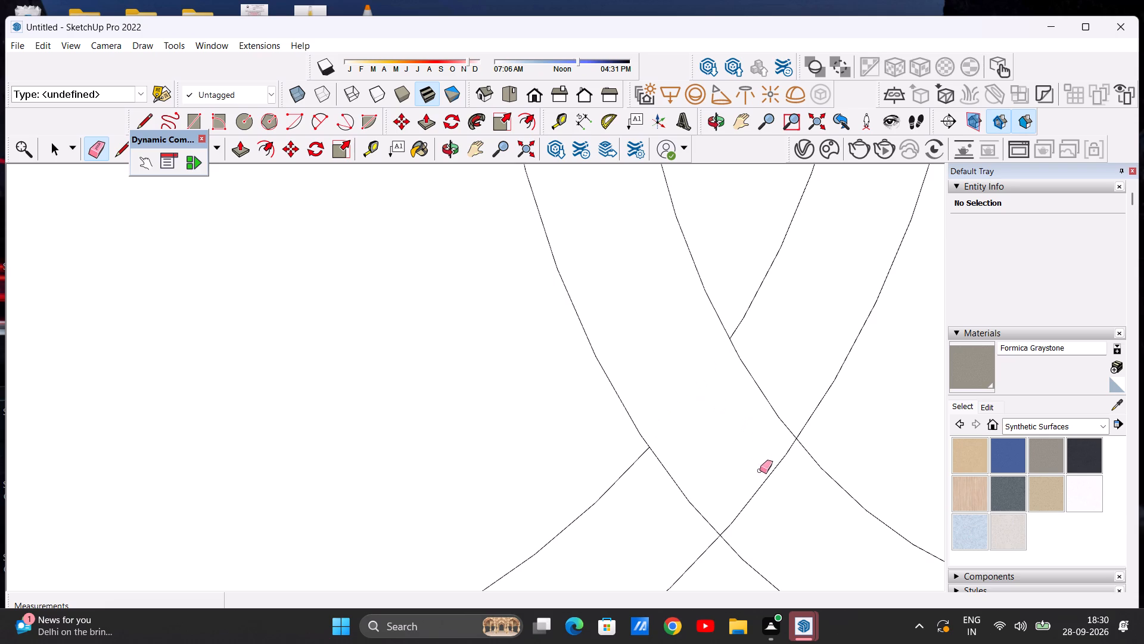
left_click_drag(760, 470, 770, 485)
key("space")
Extrude the original ring's main band about 2 3/8" out from the wall.
scroll(368, 377, "down", 20)
scroll(368, 377, "down", 8)
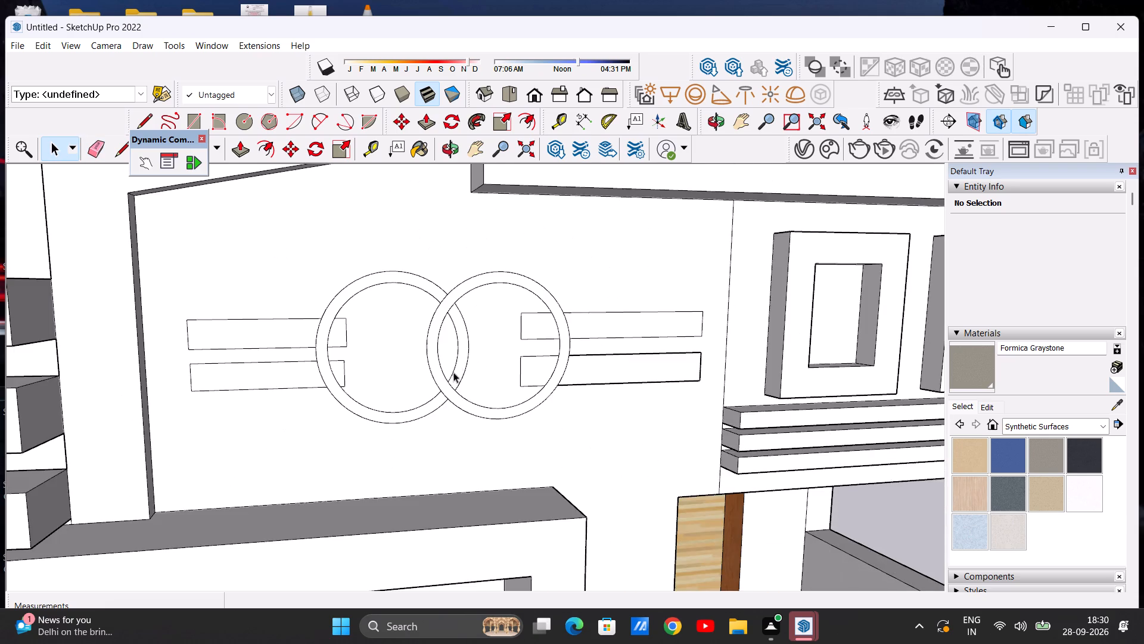
scroll(387, 295, "up", 4)
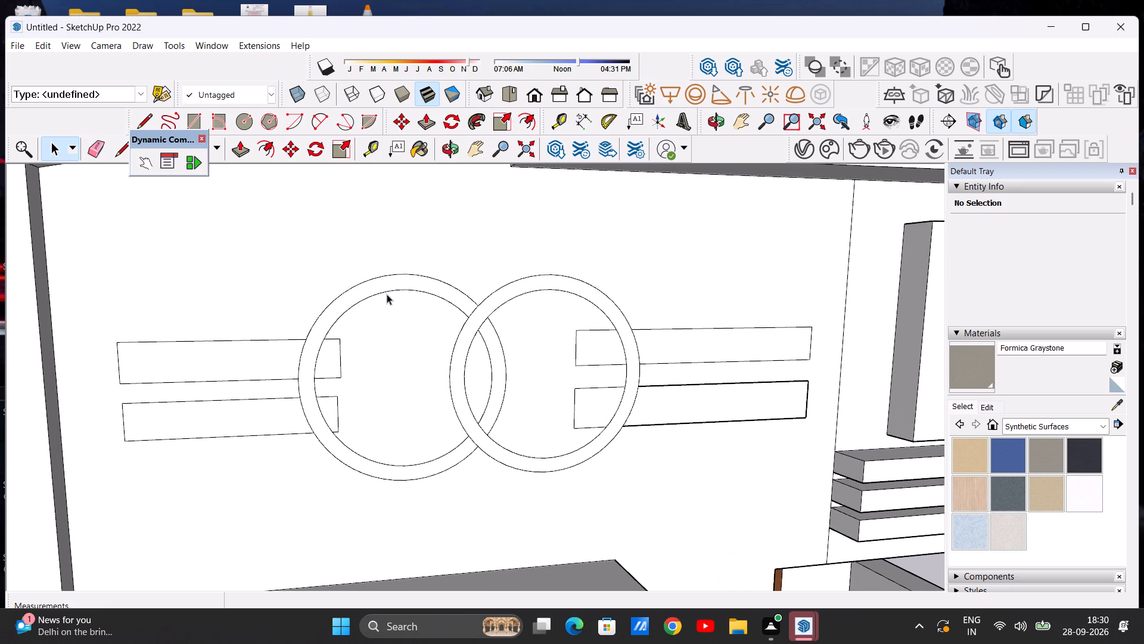
scroll(397, 255, "down", 4)
scroll(313, 309, "up", 5)
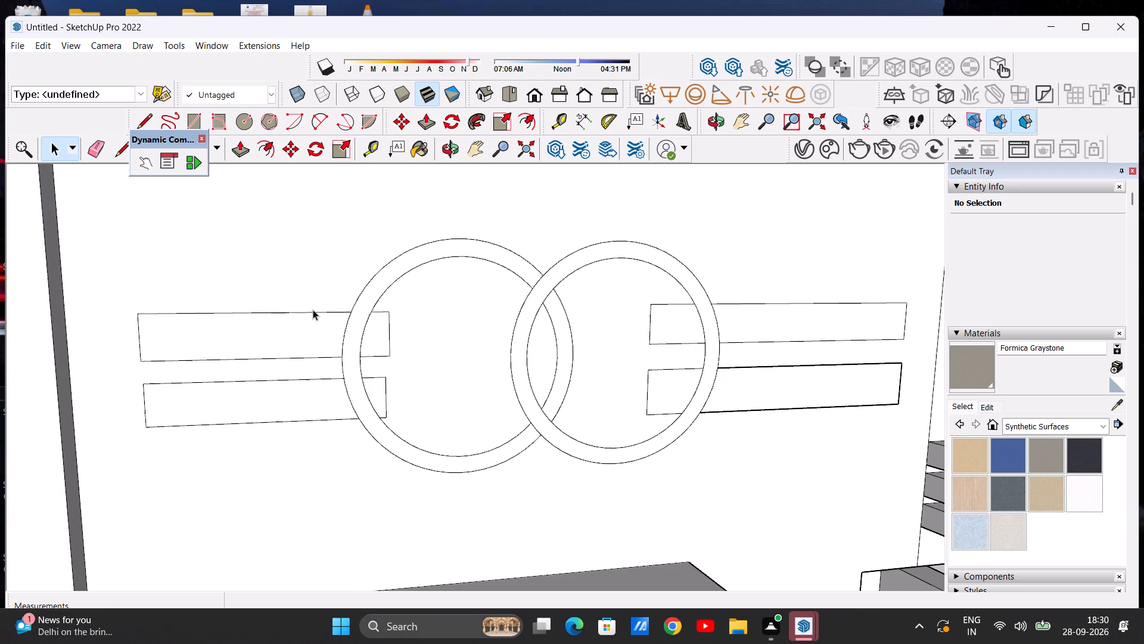
scroll(404, 233, "down", 3)
middle_click_drag(348, 273, 378, 281)
scroll(402, 249, "up", 1)
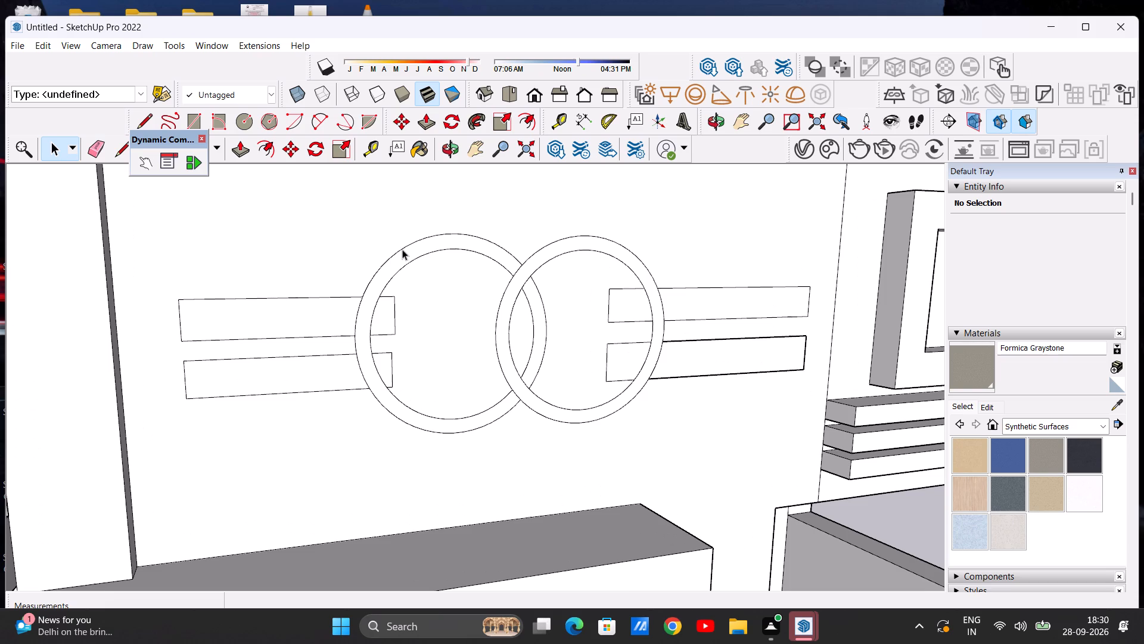
left_click(235, 148)
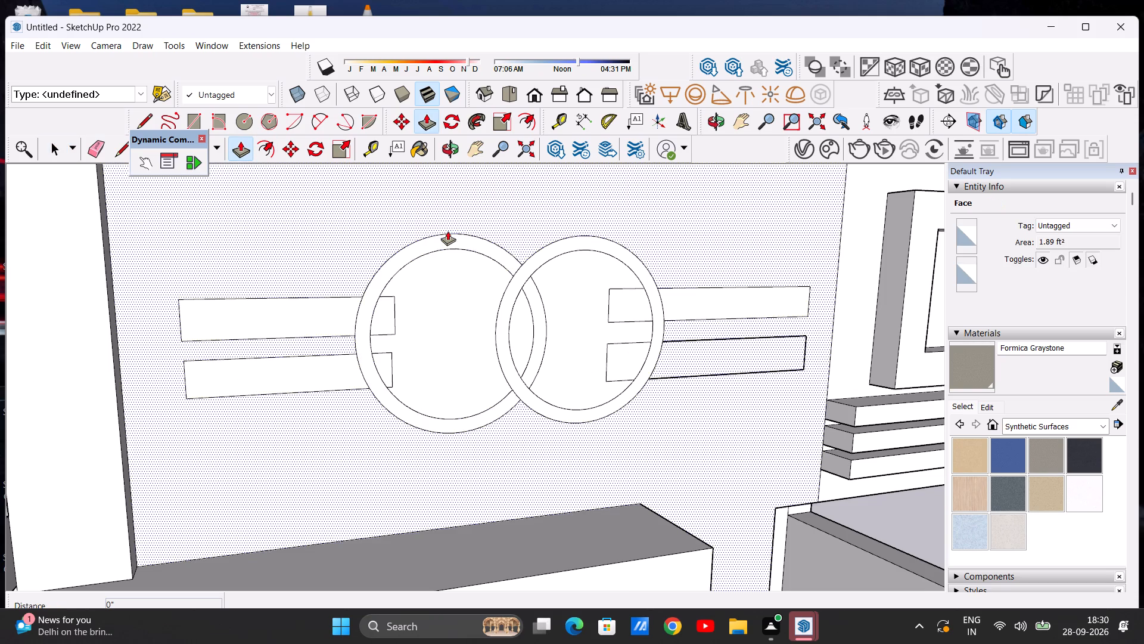
left_click(439, 236)
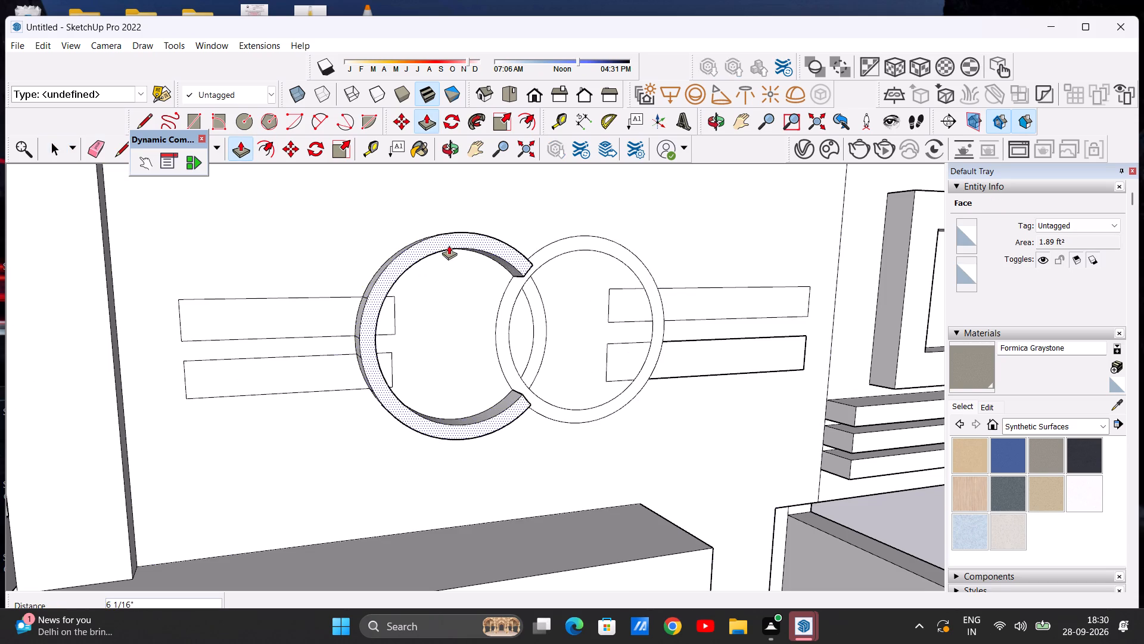
left_click(443, 244)
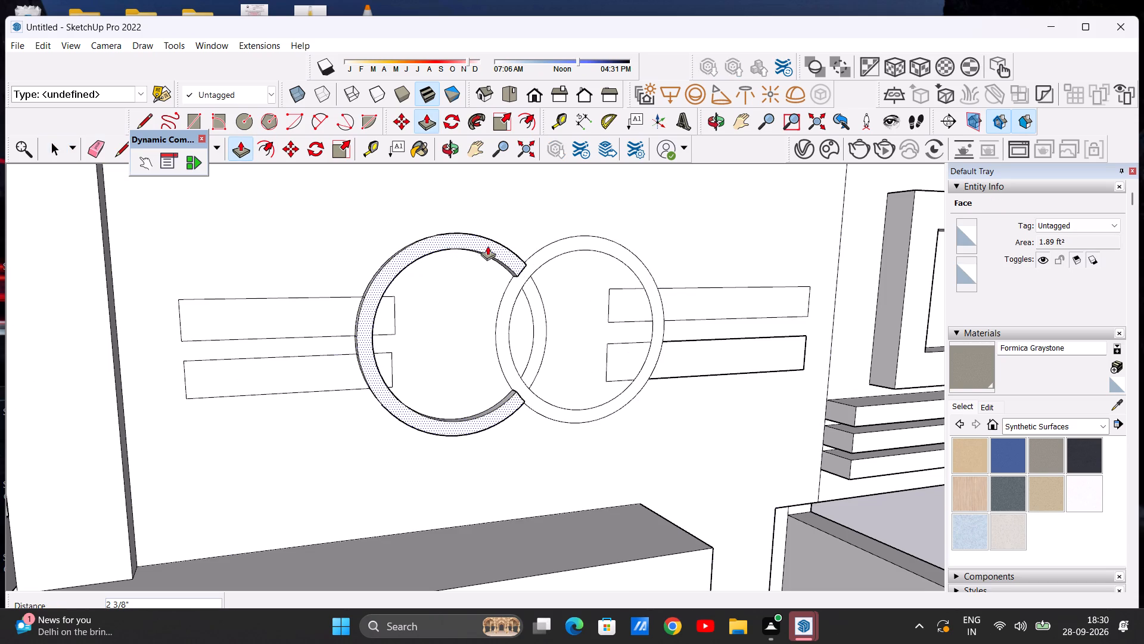
Extrude the copied ring's band 2 3/8" so it is flush with the original ring's front face.
left_click(551, 244)
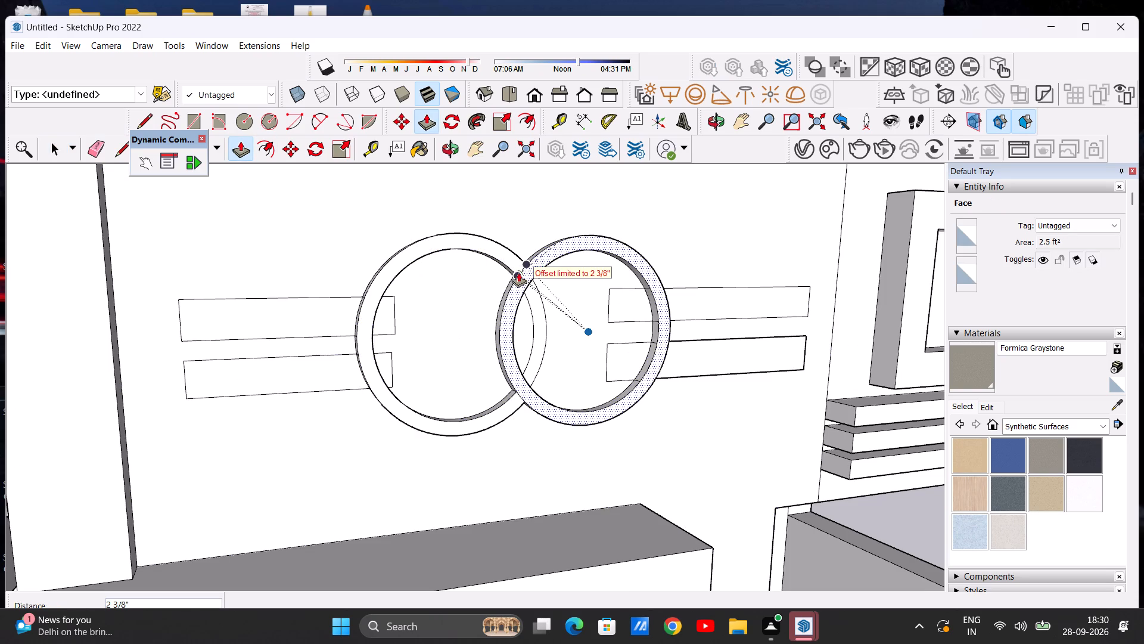
left_click(517, 269)
key("space")
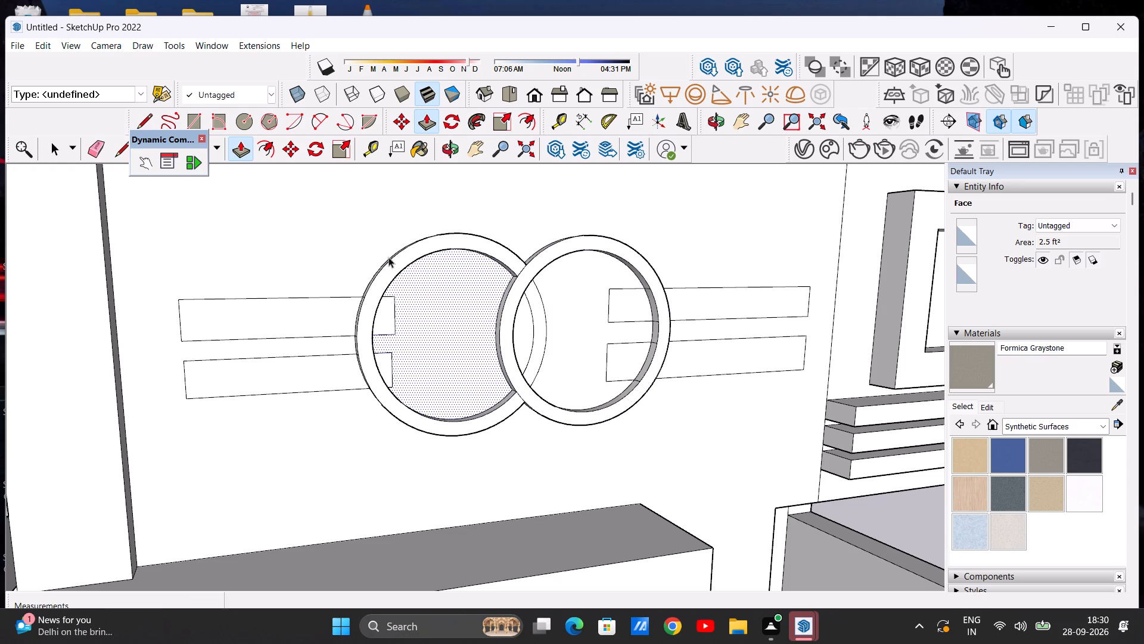
Extrude the remaining arc of the original ring inside the copied ring 2 3/8", level with the rings' front faces.
scroll(386, 241, "down", 2)
middle_click_drag(387, 266, 552, 278)
middle_click_drag(552, 278, 315, 311)
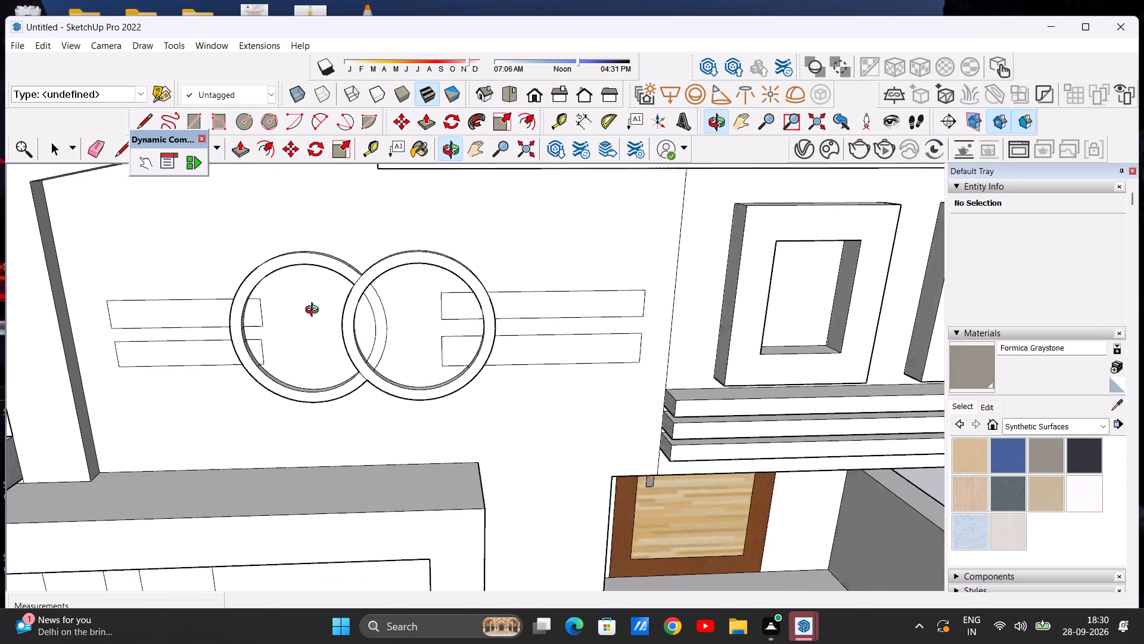
middle_click_drag(315, 311, 286, 311)
scroll(374, 292, "up", 4)
scroll(443, 268, "down", 3)
middle_click_drag(398, 318, 374, 319)
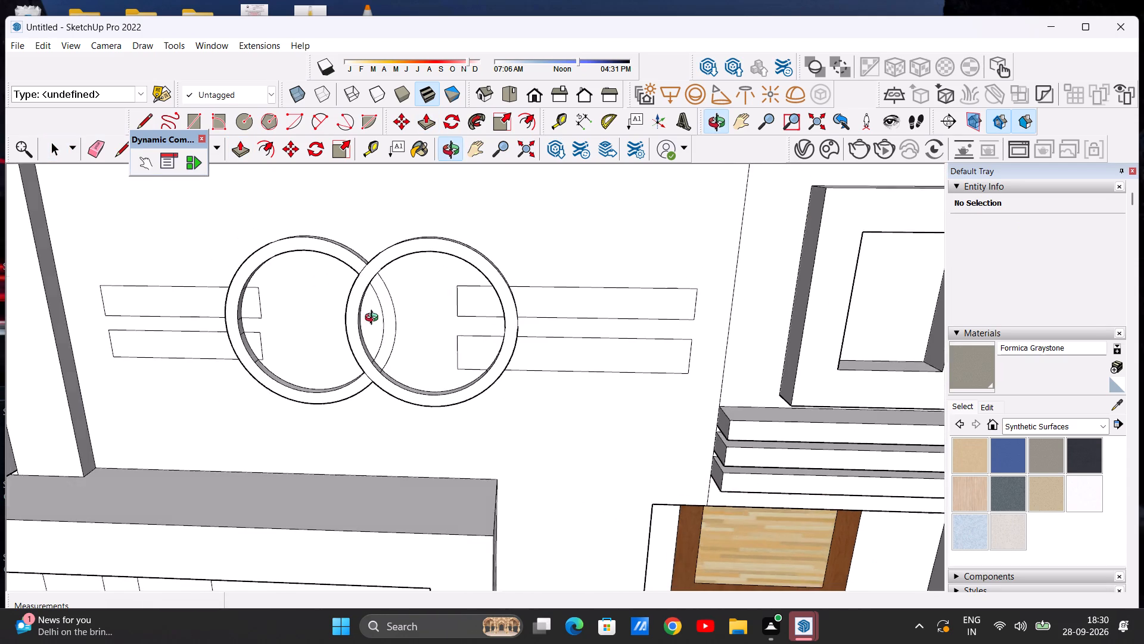
middle_click_drag(374, 319, 245, 327)
scroll(366, 300, "up", 11)
scroll(453, 296, "down", 5)
scroll(450, 230, "up", 2)
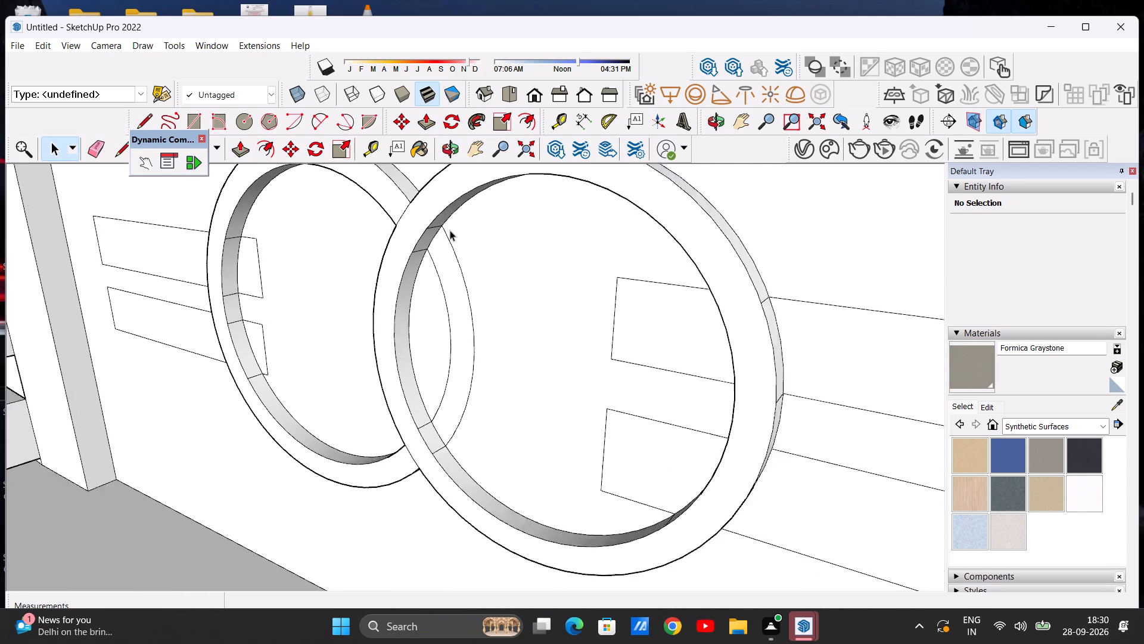
scroll(450, 230, "up", 2)
left_click(234, 146)
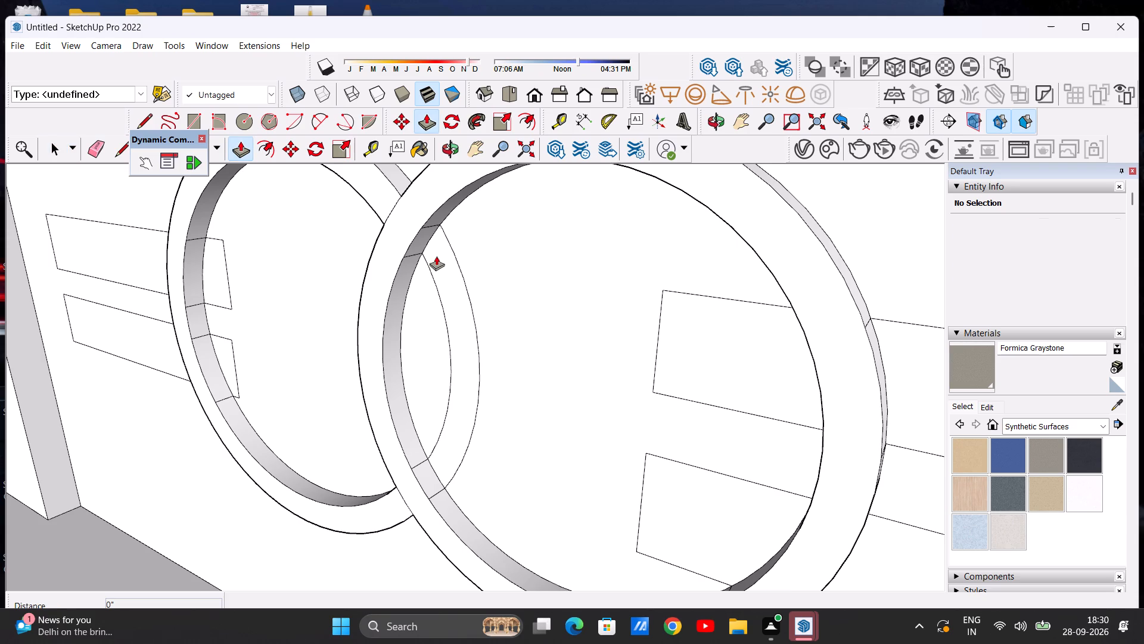
left_click(436, 256)
left_click(405, 253)
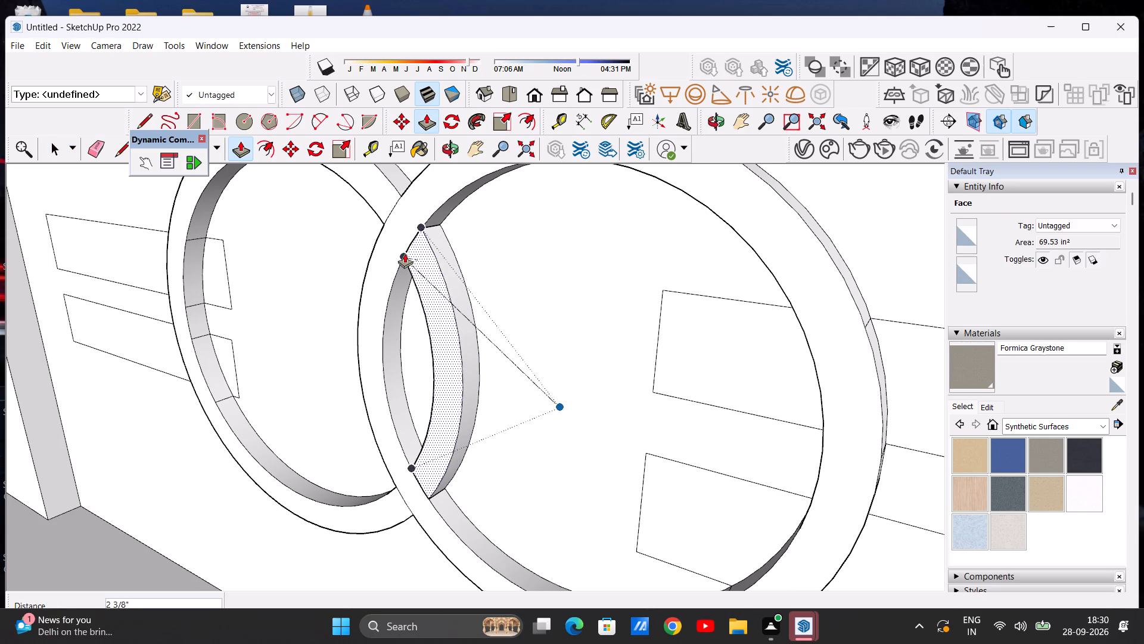
key("space")
Extrude the upper shorter bar outside the original ring by 2 3/8", and pull its face out about 3 1/8" more.
scroll(389, 252, "down", 7)
middle_click_drag(344, 268, 474, 253)
scroll(486, 301, "down", 5)
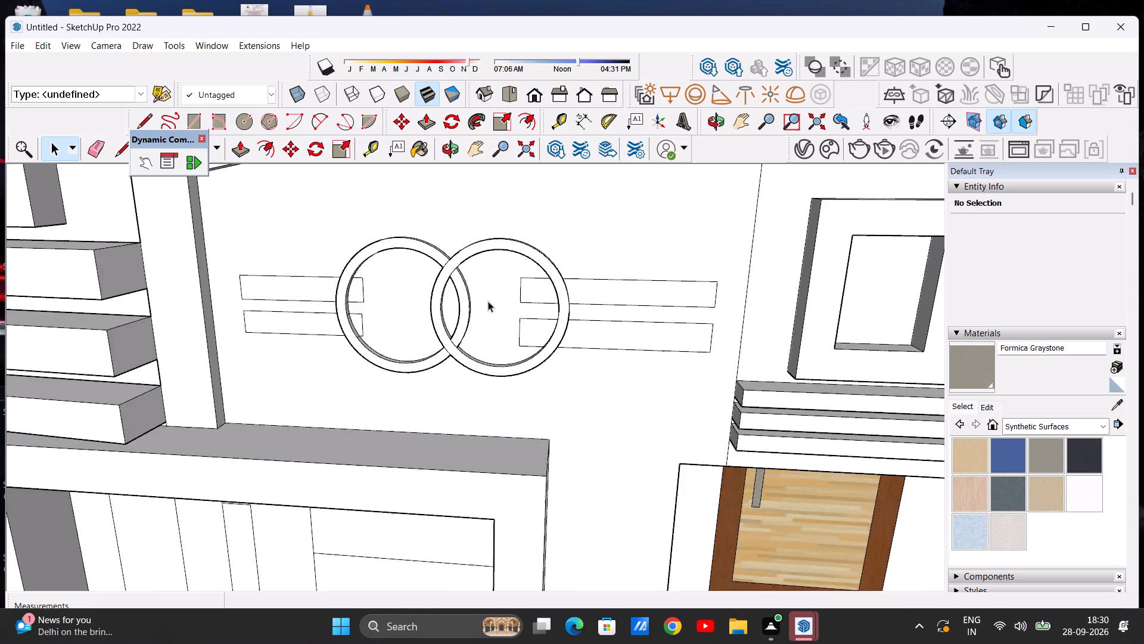
scroll(488, 301, "down", 11)
middle_click_drag(378, 323, 494, 314)
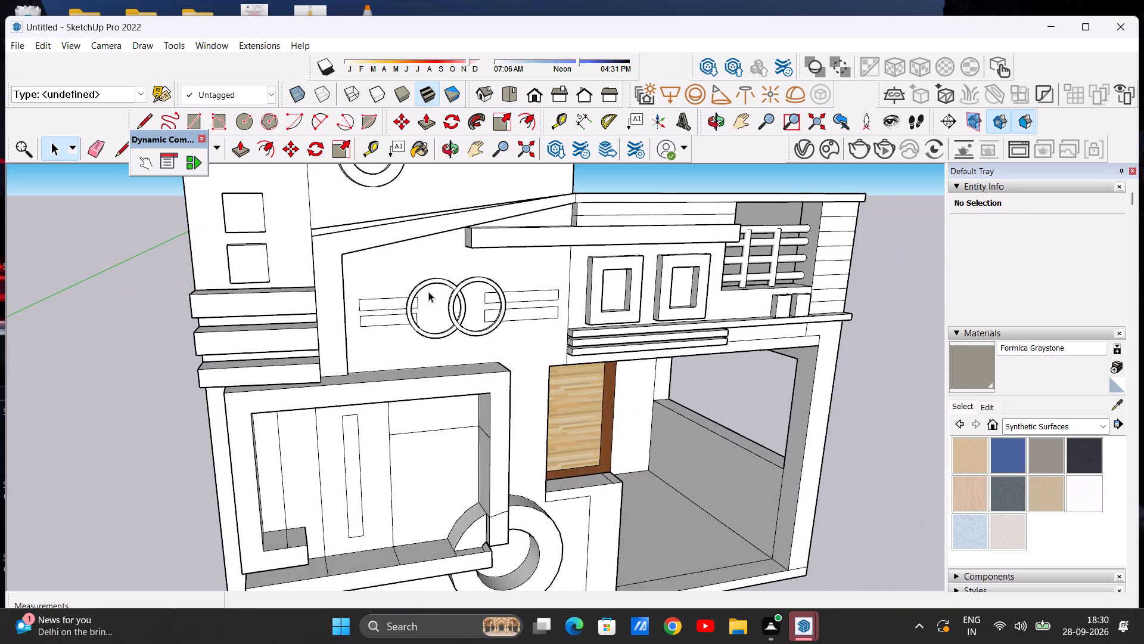
scroll(428, 292, "up", 7)
scroll(316, 311, "up", 5)
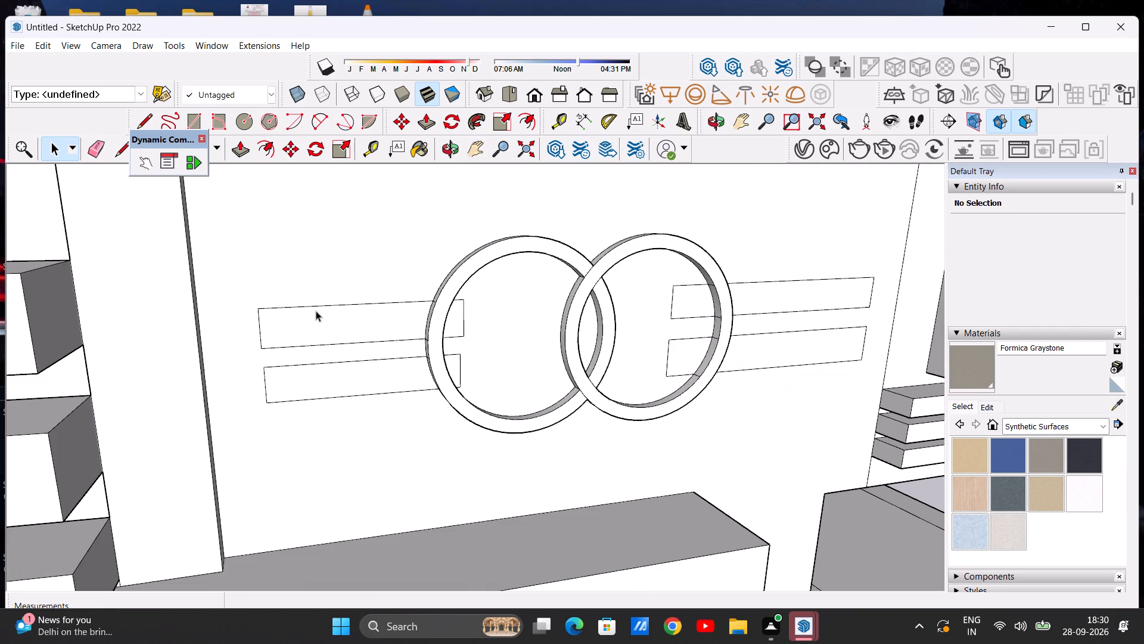
left_click(237, 150)
middle_click_drag(308, 343, 384, 357)
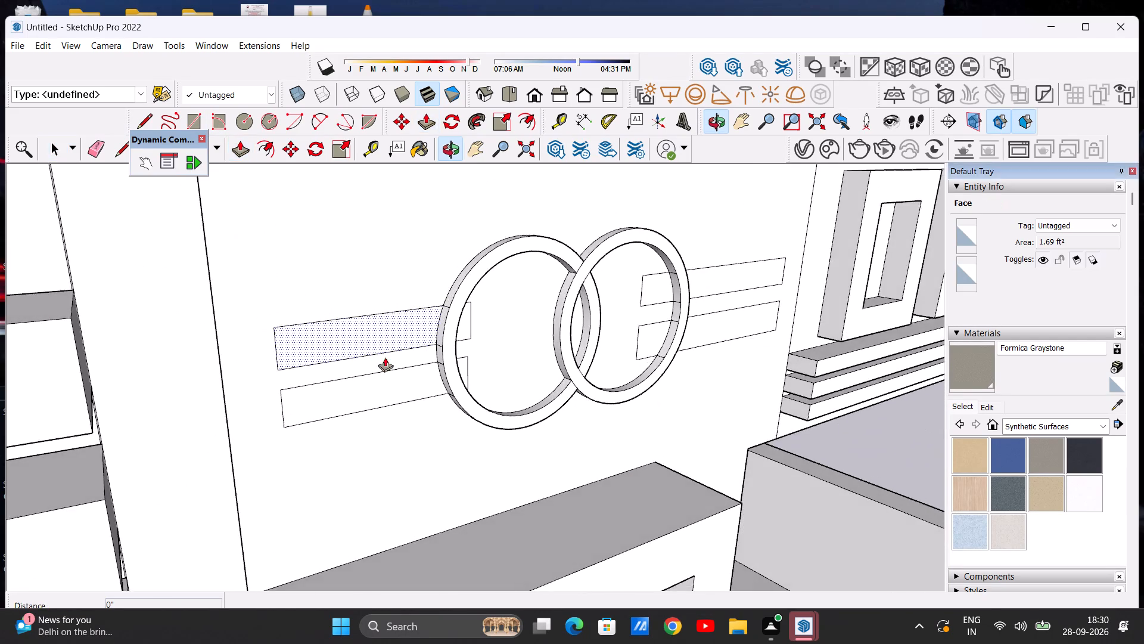
scroll(368, 336, "up", 4)
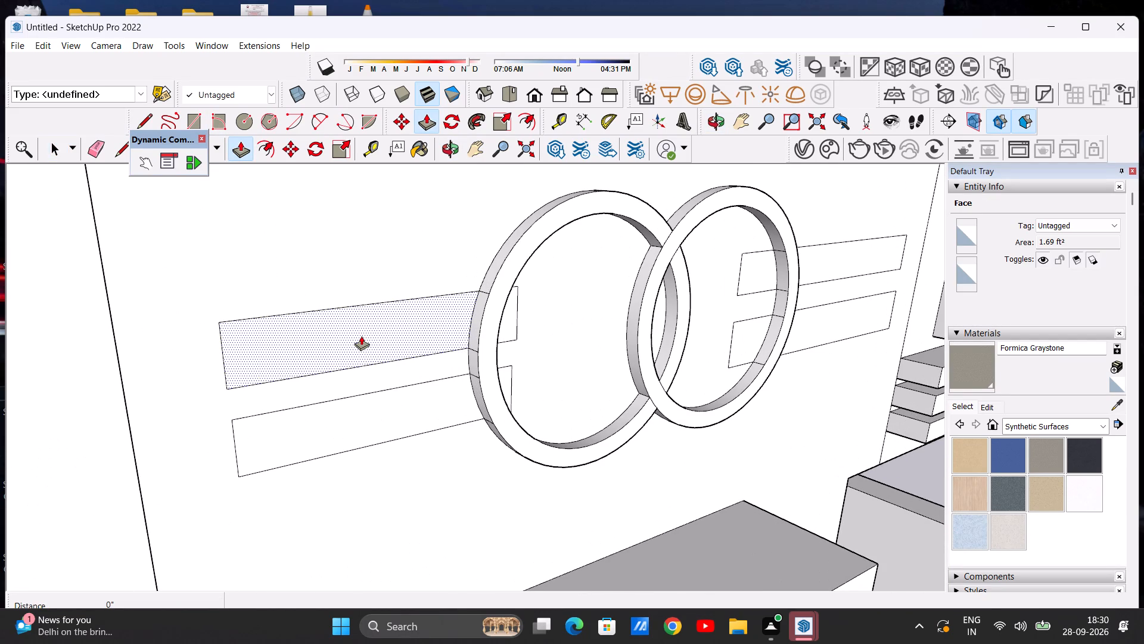
left_click(361, 336)
left_click(439, 321)
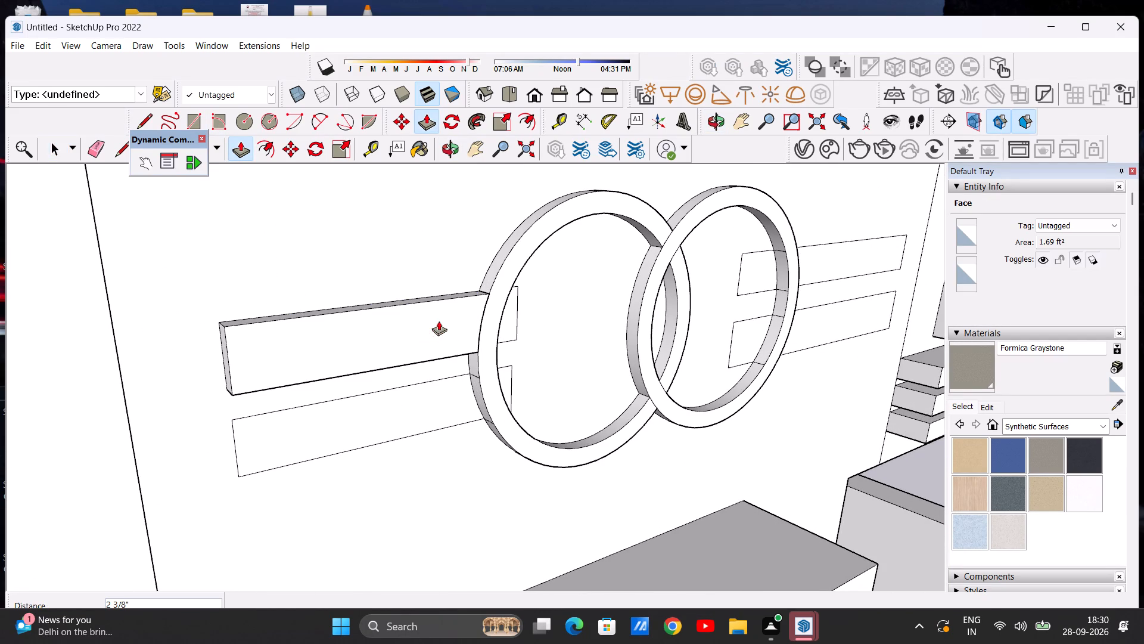
left_click(447, 320)
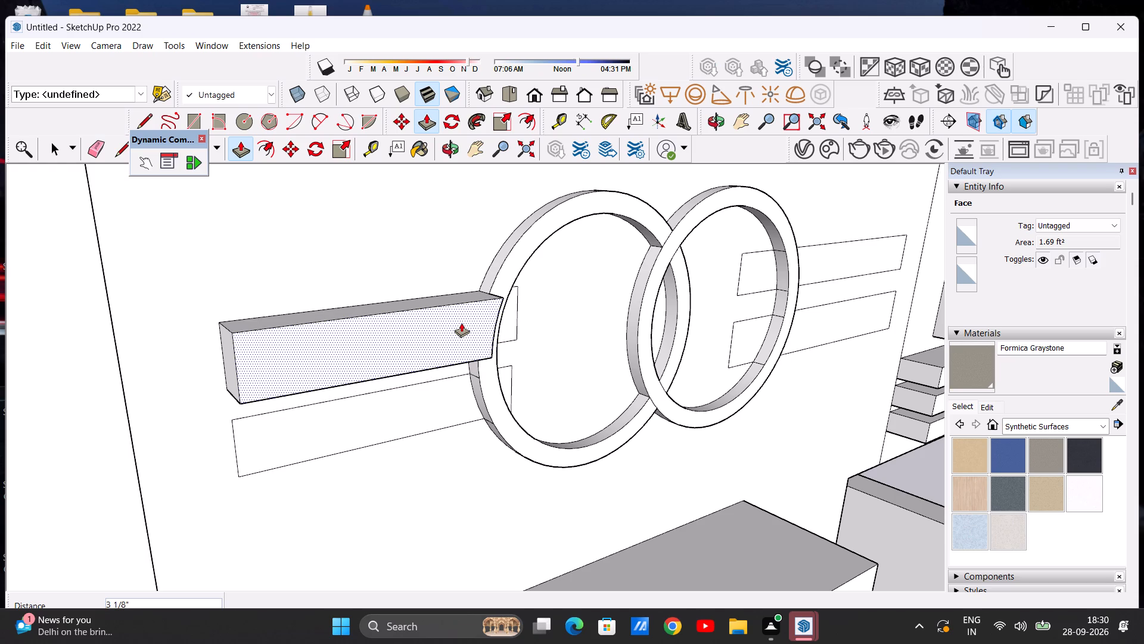
left_click(461, 323)
Extrude the upper shorter bar's end piece inside the original ring until it is level with the bar's outer front face.
middle_click_drag(468, 318, 374, 344)
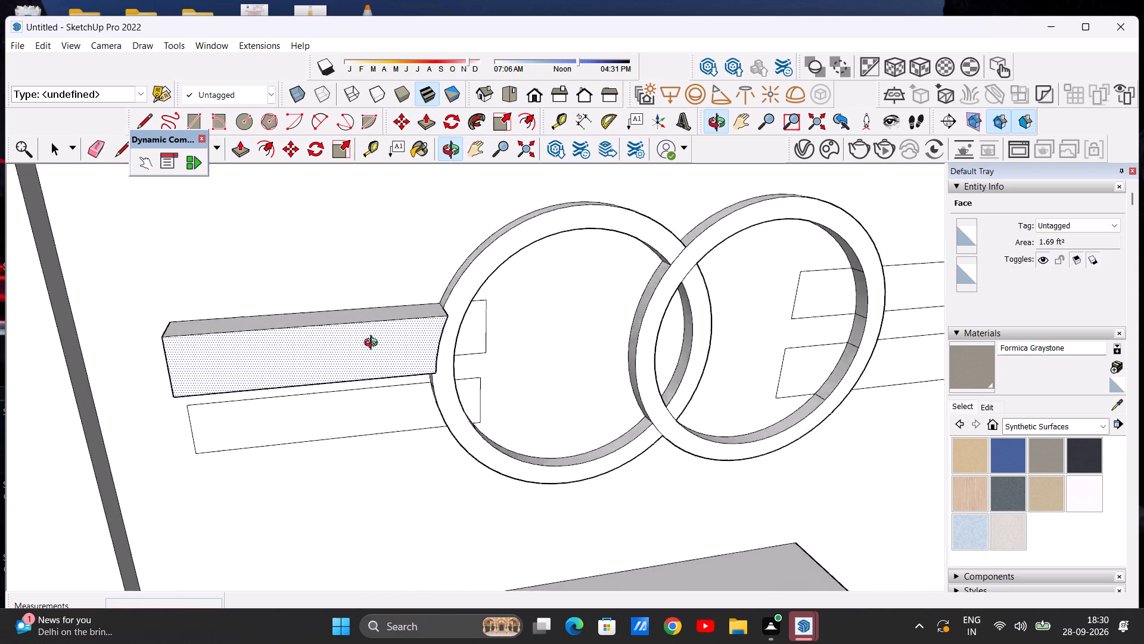
middle_click_drag(374, 344, 279, 337)
scroll(426, 298, "up", 5)
left_click(447, 339)
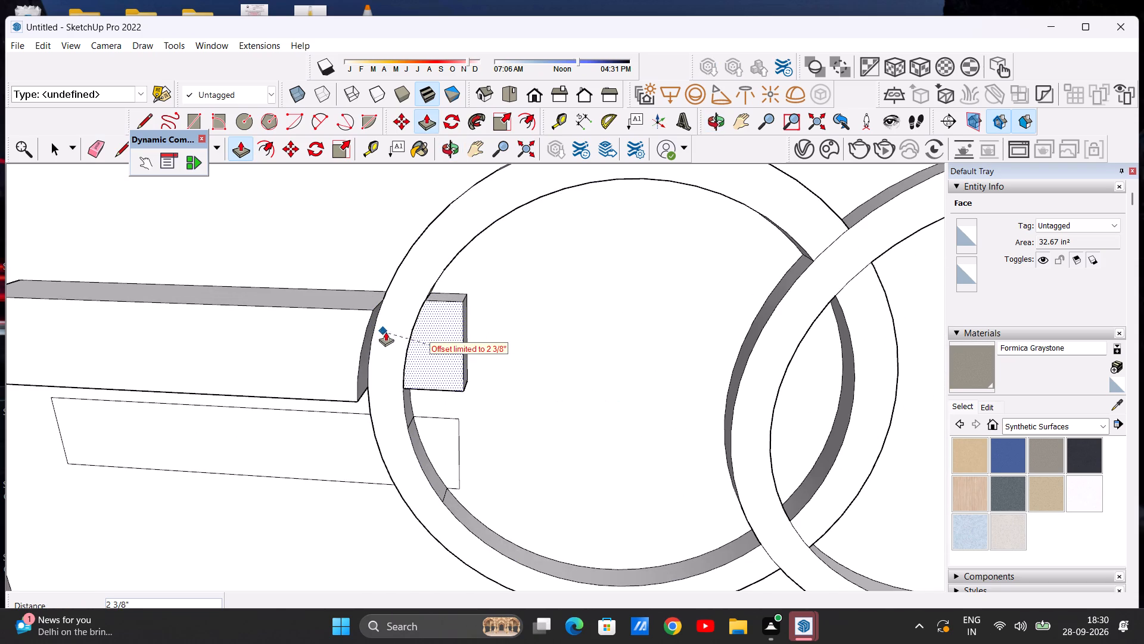
left_click(432, 334)
left_click(433, 340)
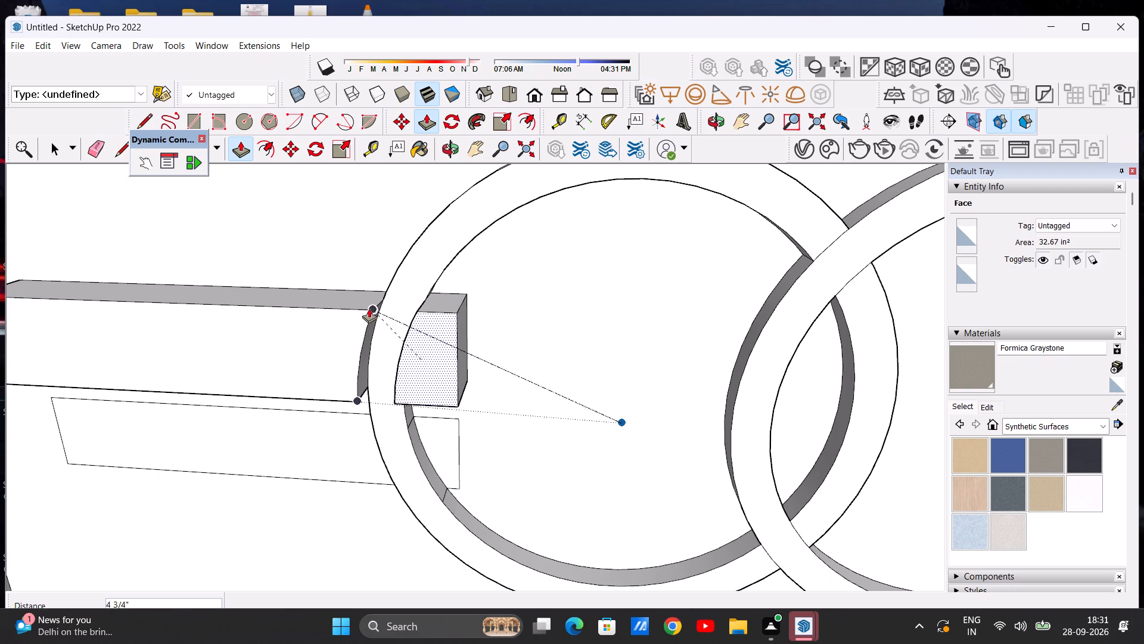
left_click(369, 308)
key("space")
Extrude the lower shorter bar outside the original ring 2 3/8" out from the wall.
scroll(386, 318, "down", 3)
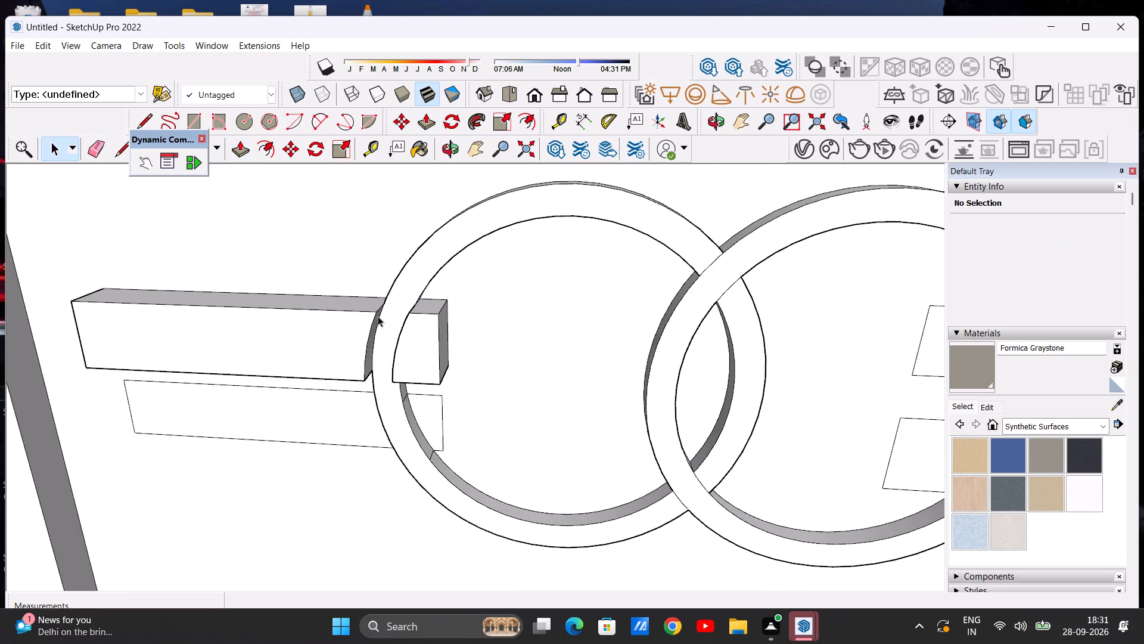
middle_click_drag(300, 347, 422, 319)
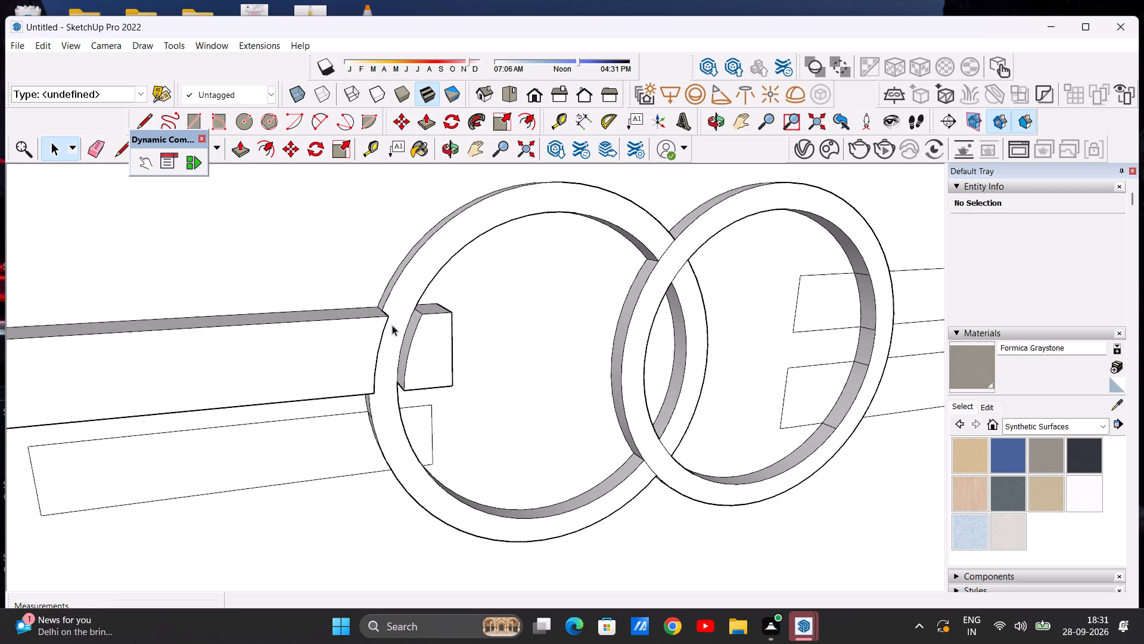
scroll(373, 321, "down", 4)
middle_click_drag(390, 340, 347, 330)
scroll(423, 326, "down", 5)
scroll(279, 344, "up", 5)
middle_click_drag(286, 338, 414, 347)
scroll(412, 347, "up", 2)
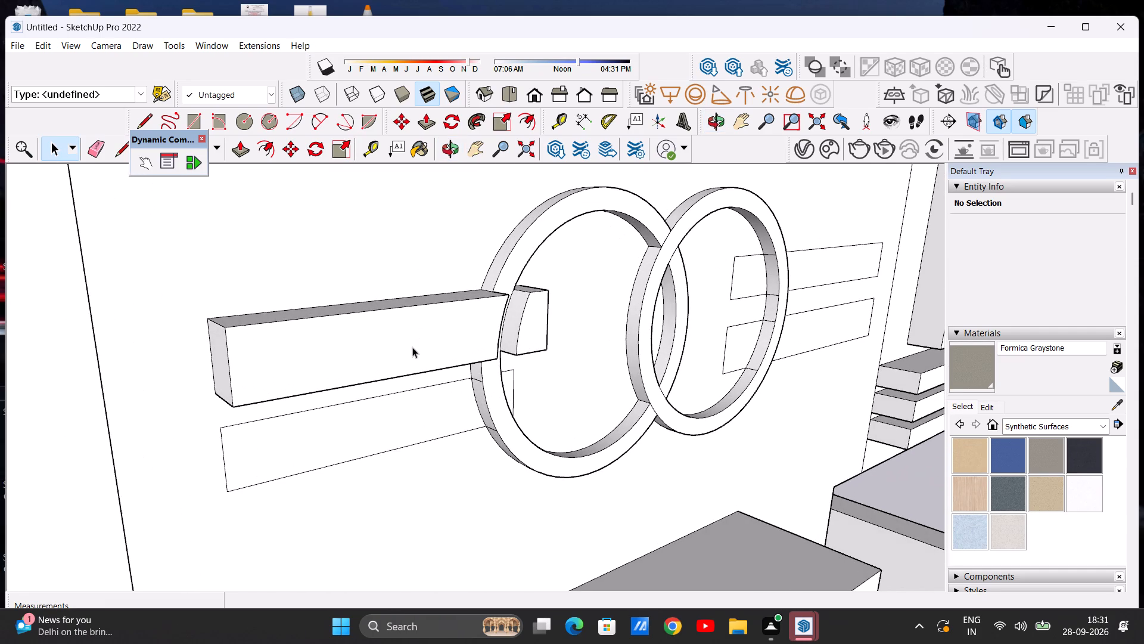
left_click(242, 148)
left_click(249, 442)
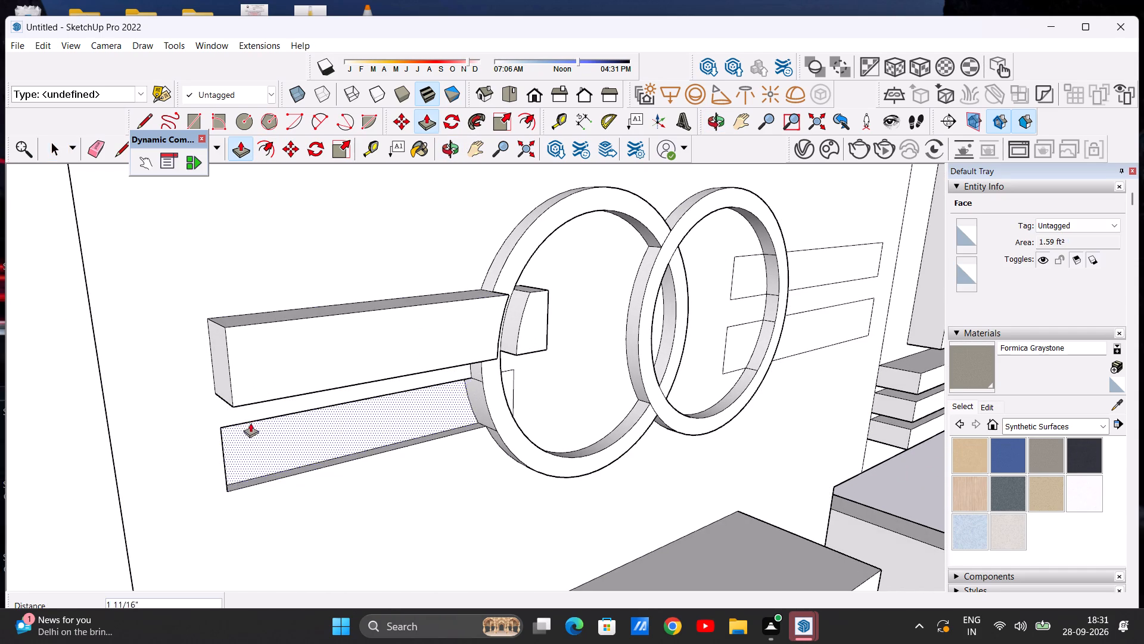
left_click(235, 400)
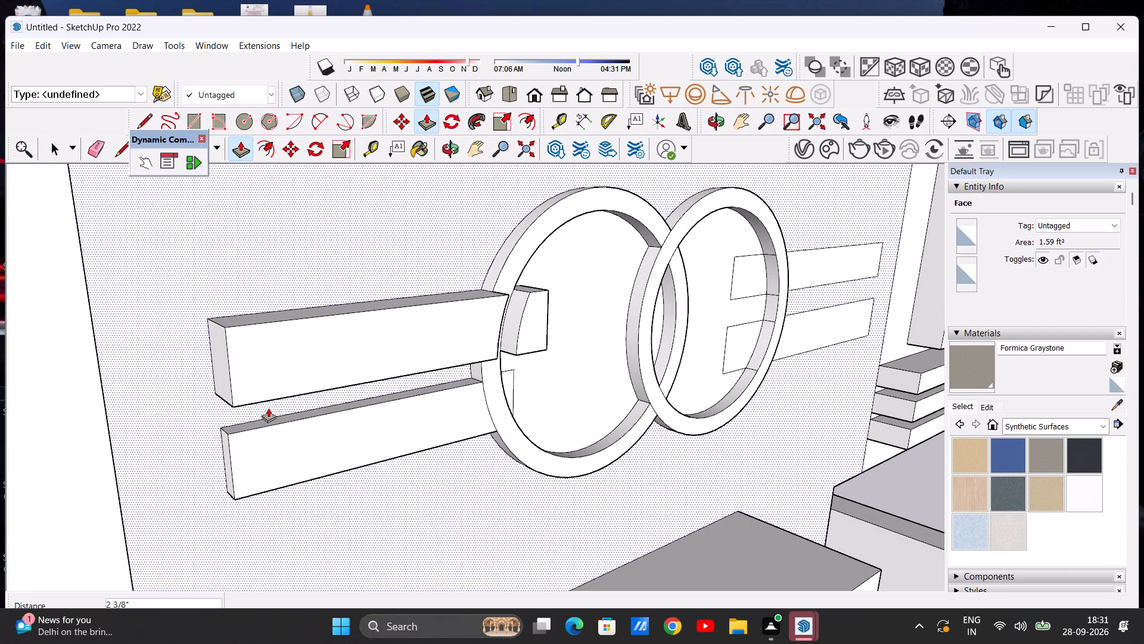
Extrude the lower shorter bar's end piece inside the original ring 2 3/8", and pull it about 3 1/8" more, level with the upper end piece.
scroll(306, 405, "down", 6)
scroll(411, 389, "up", 9)
left_click(430, 394)
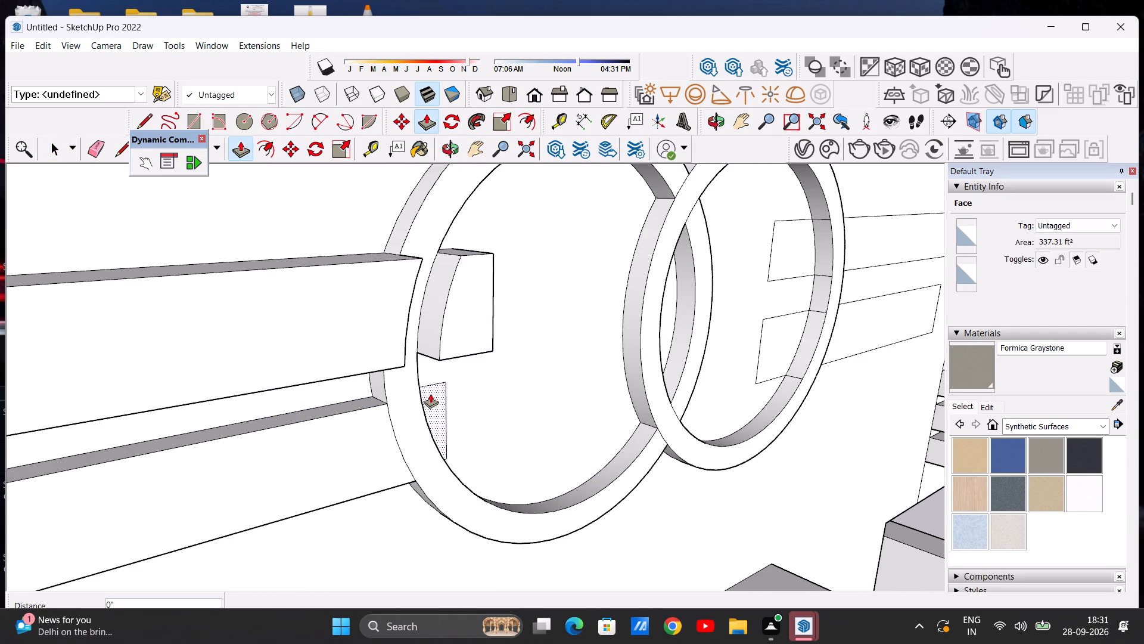
left_click(492, 348)
scroll(406, 428, "down", 8)
scroll(436, 410, "up", 5)
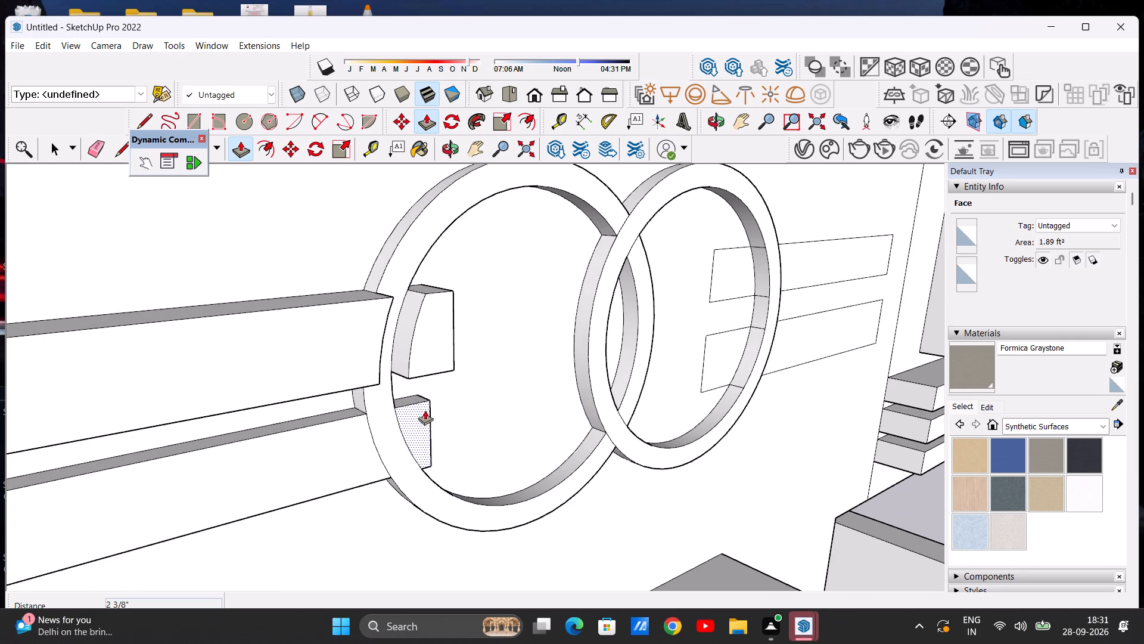
left_click(421, 410)
left_click(451, 366)
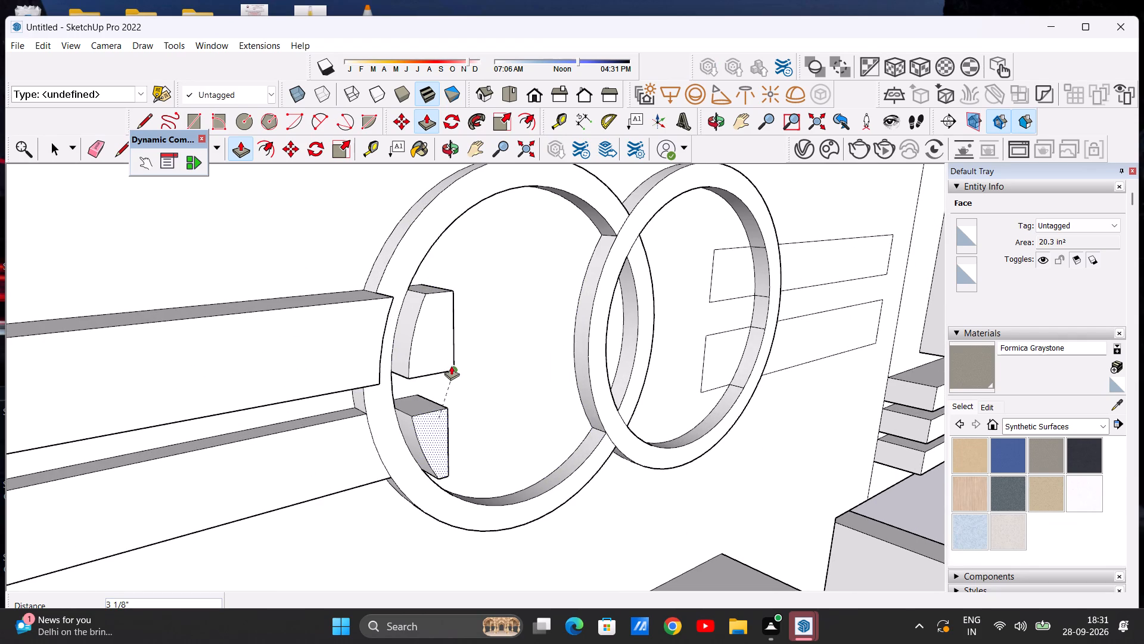
key("space")
Extrude the upper bar's end piece inside the copied ring 2 3/8", and pull its face out about 3 1/8" more to match the opposite end pieces.
scroll(360, 402, "down", 6)
middle_click_drag(447, 392, 329, 382)
scroll(338, 371, "down", 2)
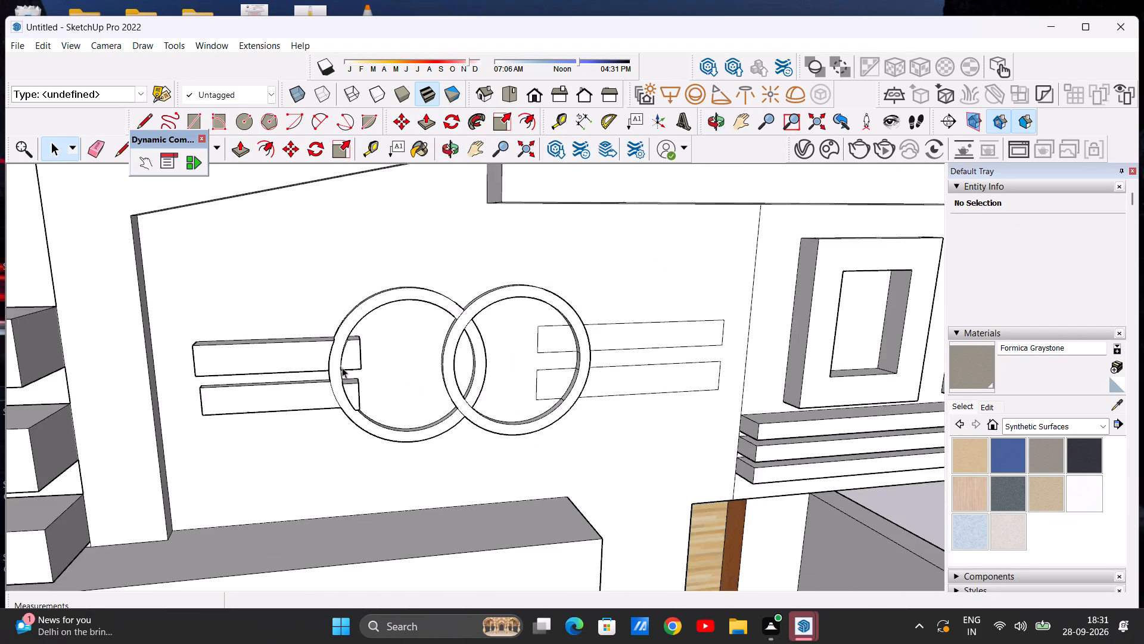
scroll(342, 367, "down", 6)
middle_click_drag(362, 399, 346, 363)
scroll(343, 365, "up", 5)
scroll(343, 366, "down", 9)
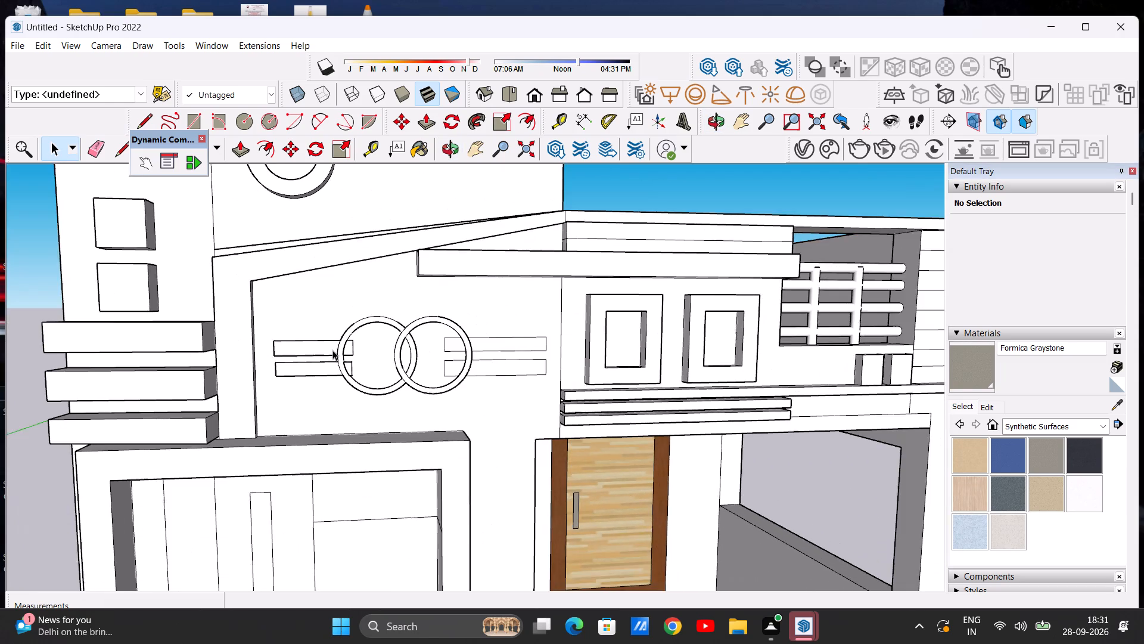
scroll(492, 345, "up", 7)
left_click(239, 145)
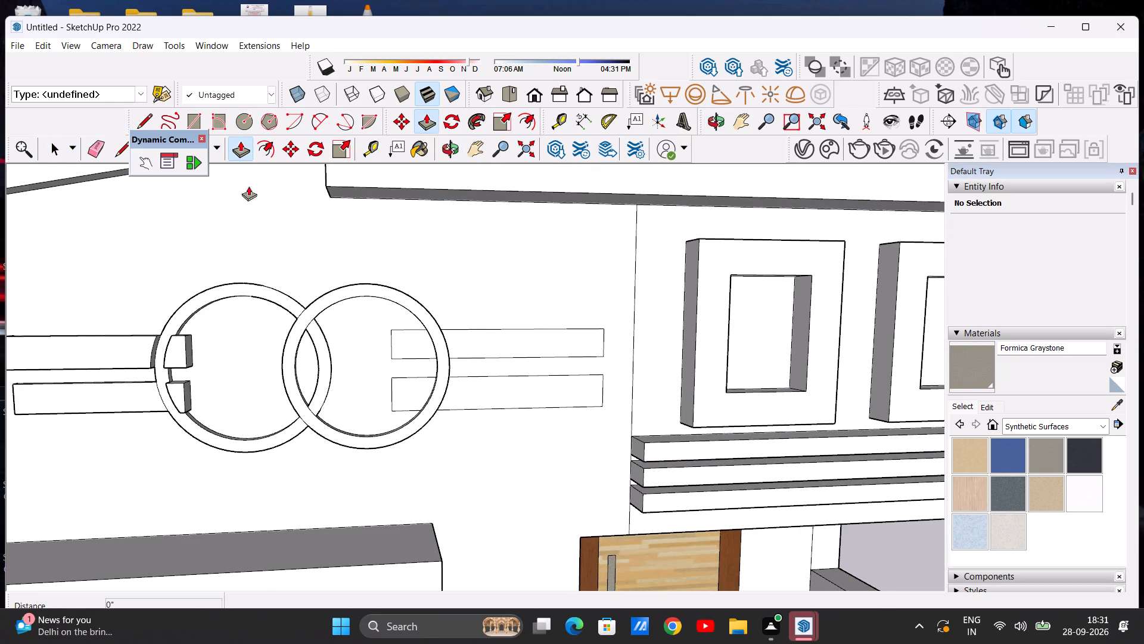
left_click(406, 338)
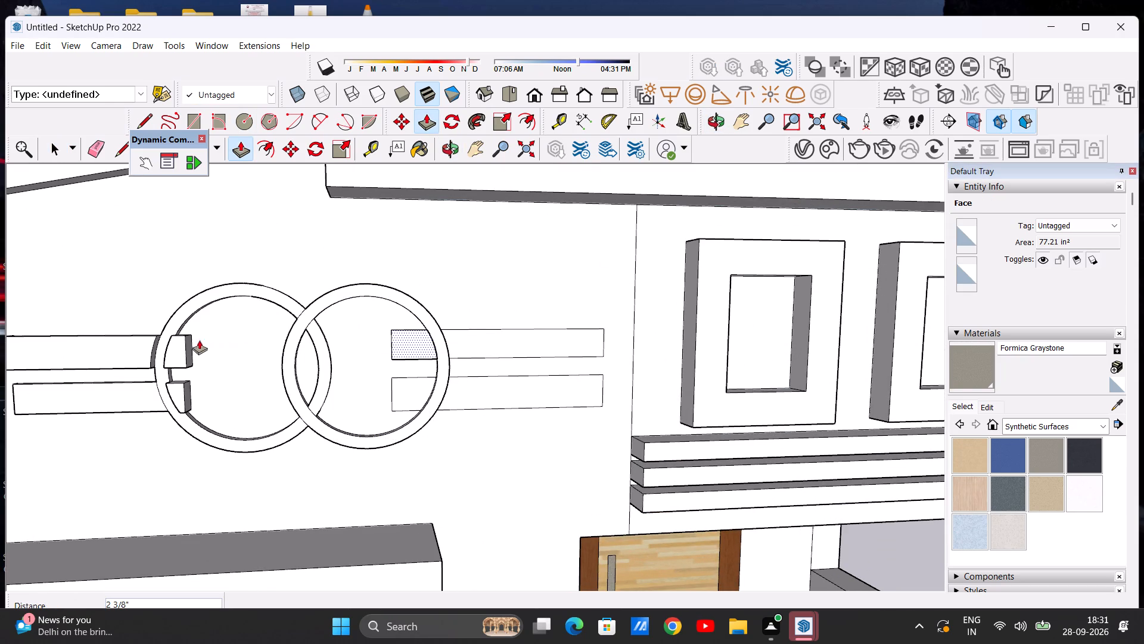
left_click(185, 333)
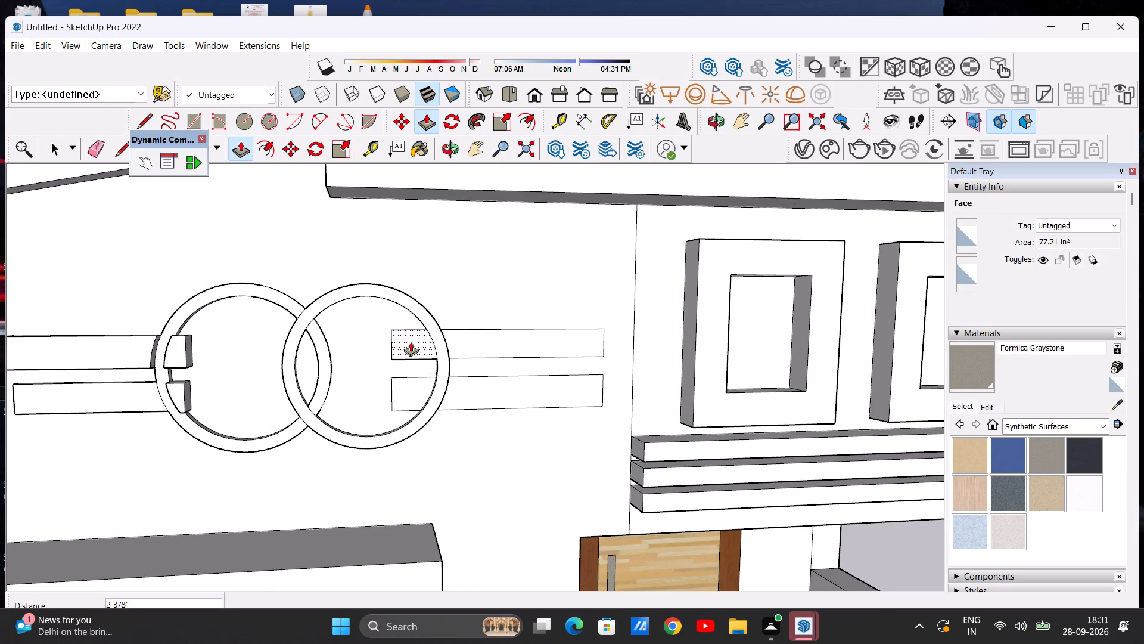
left_click(411, 342)
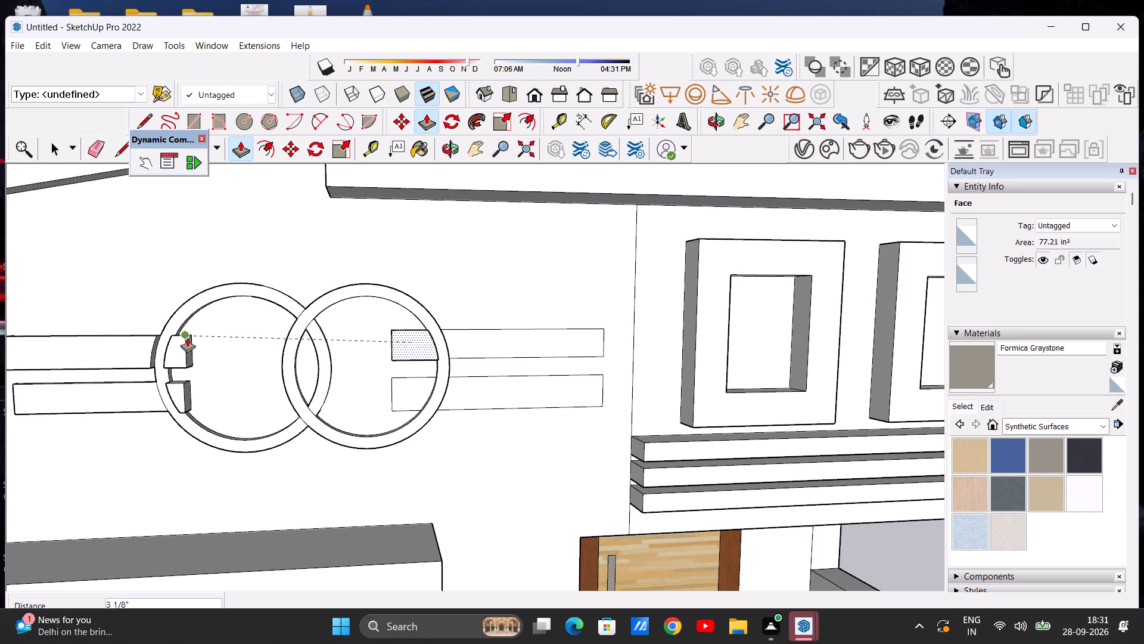
left_click(188, 338)
key("space")
Extrude the upper bar outside the copied ring 2 3/8" out from the wall.
middle_click_drag(269, 347, 428, 383)
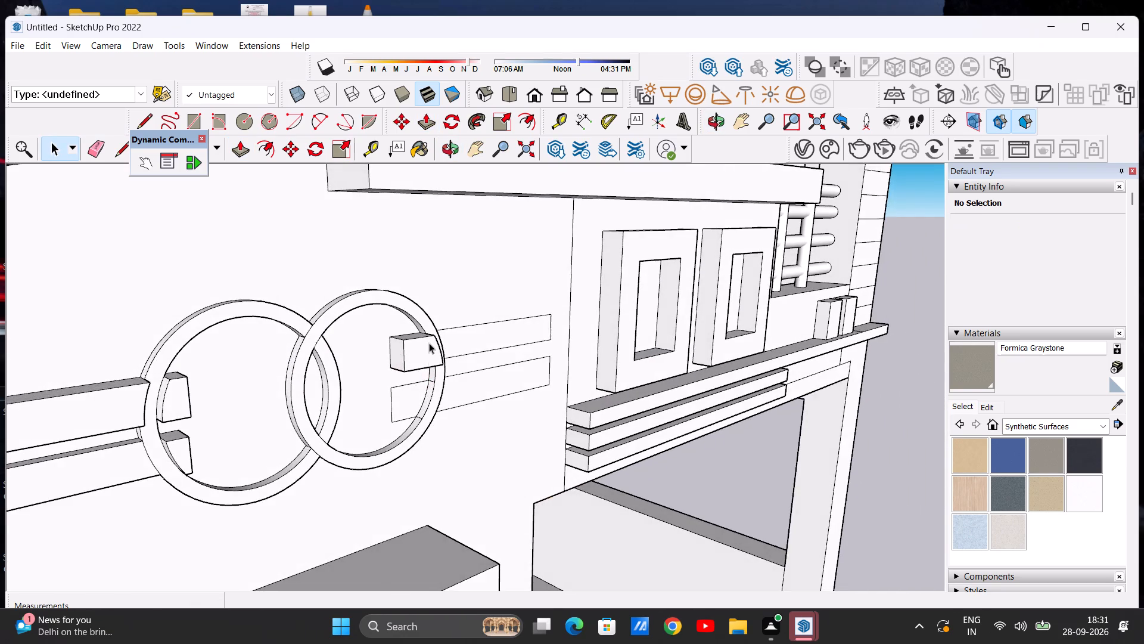
scroll(429, 343, "up", 3)
scroll(421, 342, "down", 5)
middle_click_drag(441, 335, 333, 354)
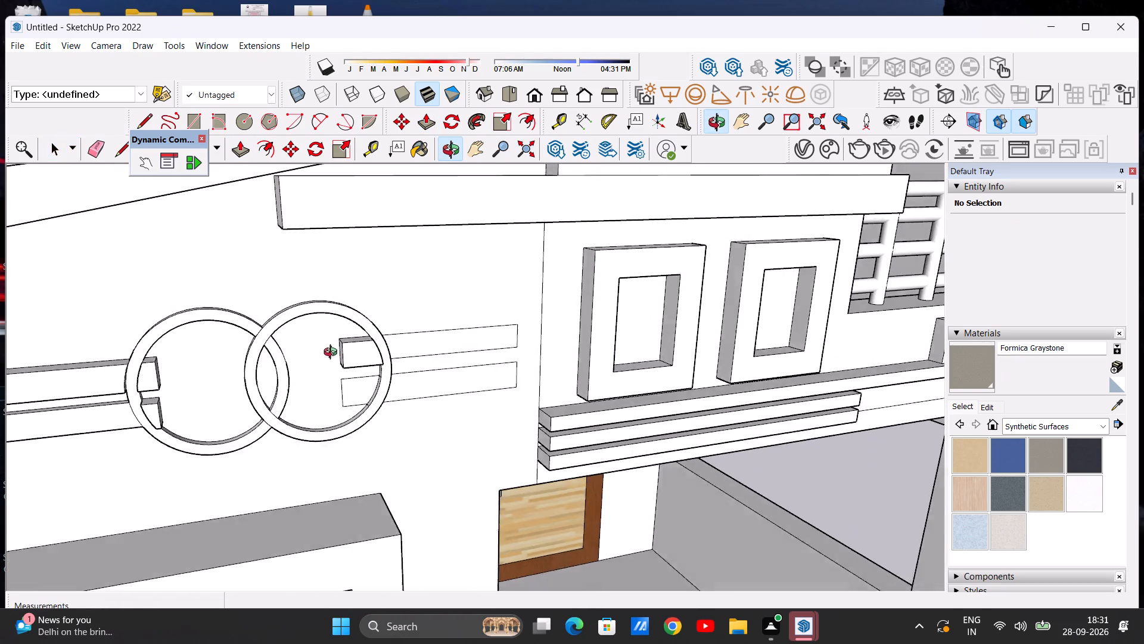
middle_click_drag(333, 354, 320, 363)
scroll(459, 336, "up", 3)
left_click(237, 145)
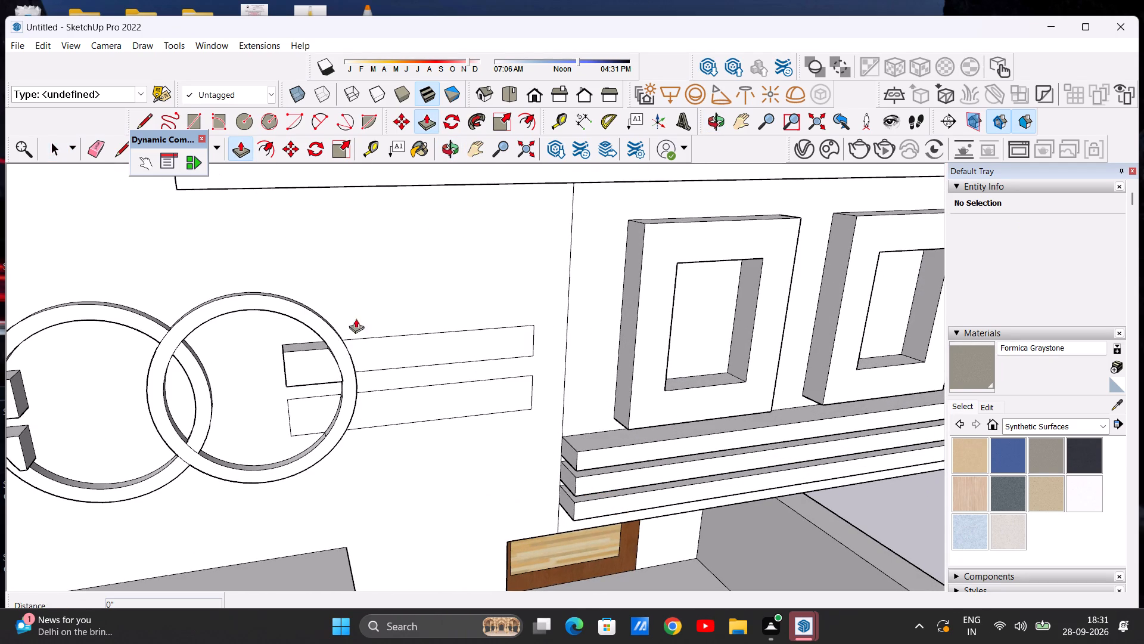
left_click(393, 341)
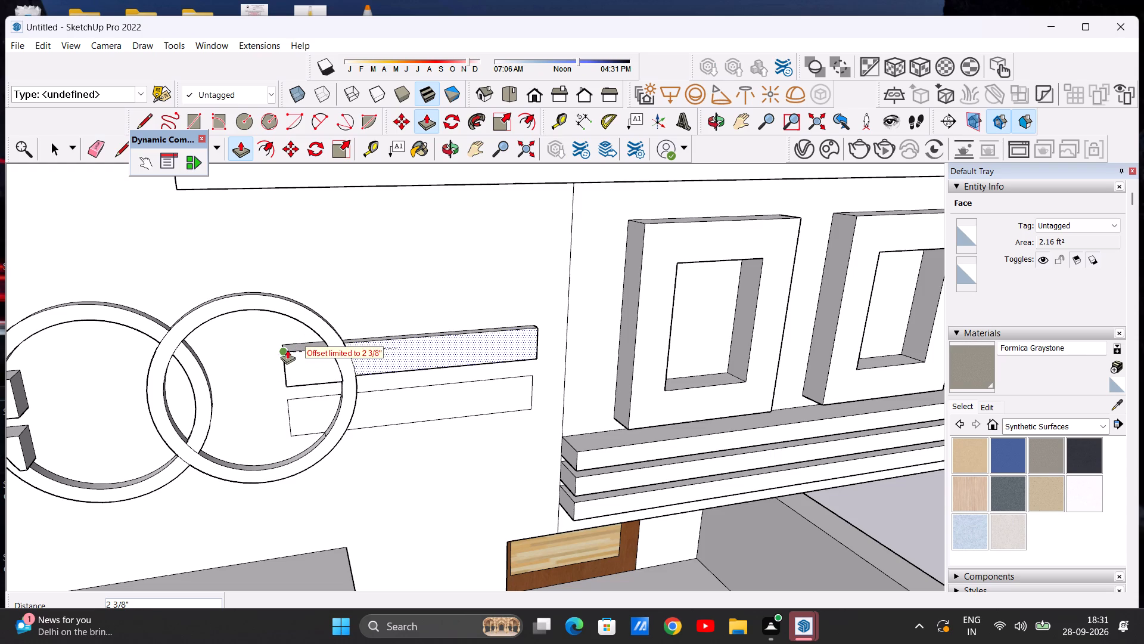
left_click(287, 349)
key("space")
Pull the front face of the upper bar outside the copied ring out about 3 1/8" more, level with its end piece inside the ring.
middle_click_drag(405, 349, 383, 420)
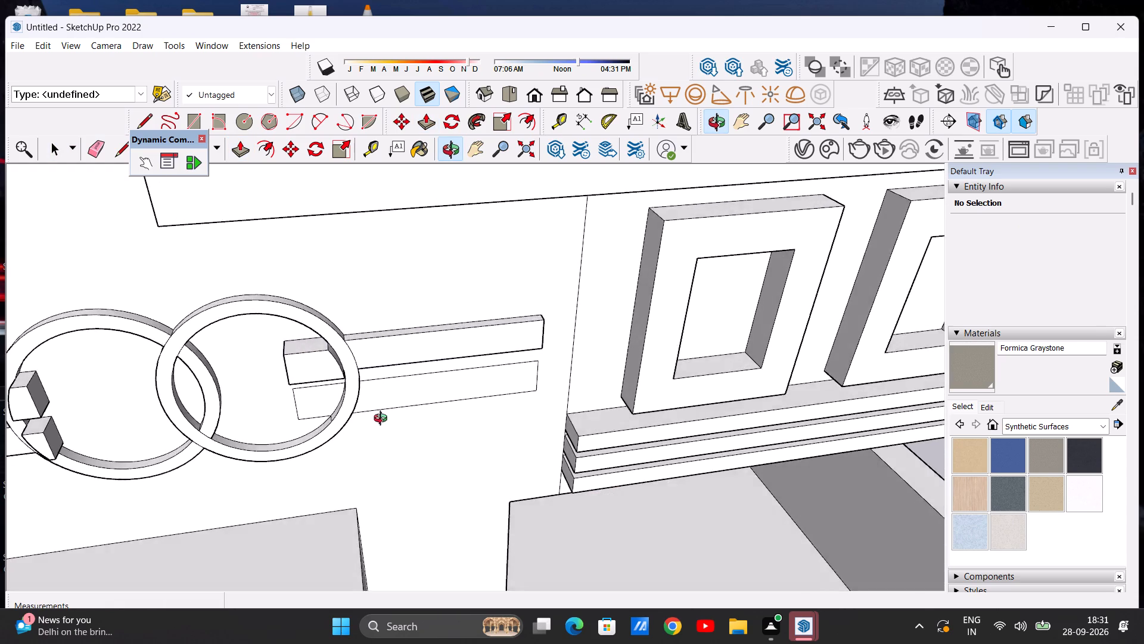
middle_click_drag(383, 420, 262, 394)
scroll(423, 361, "up", 6)
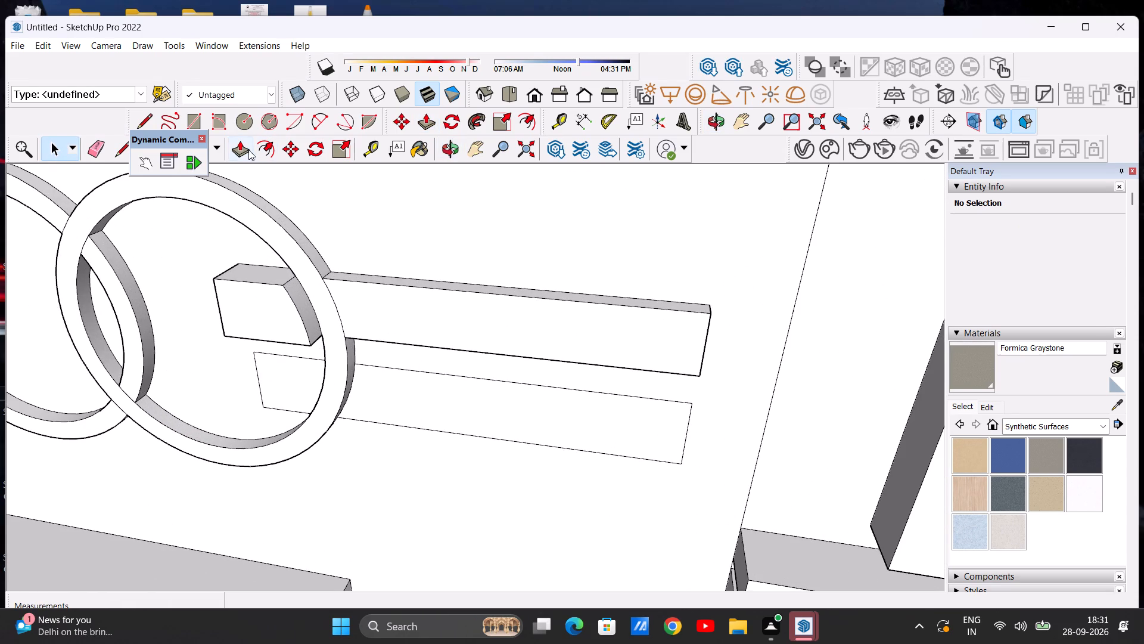
left_click(244, 150)
left_click(350, 296)
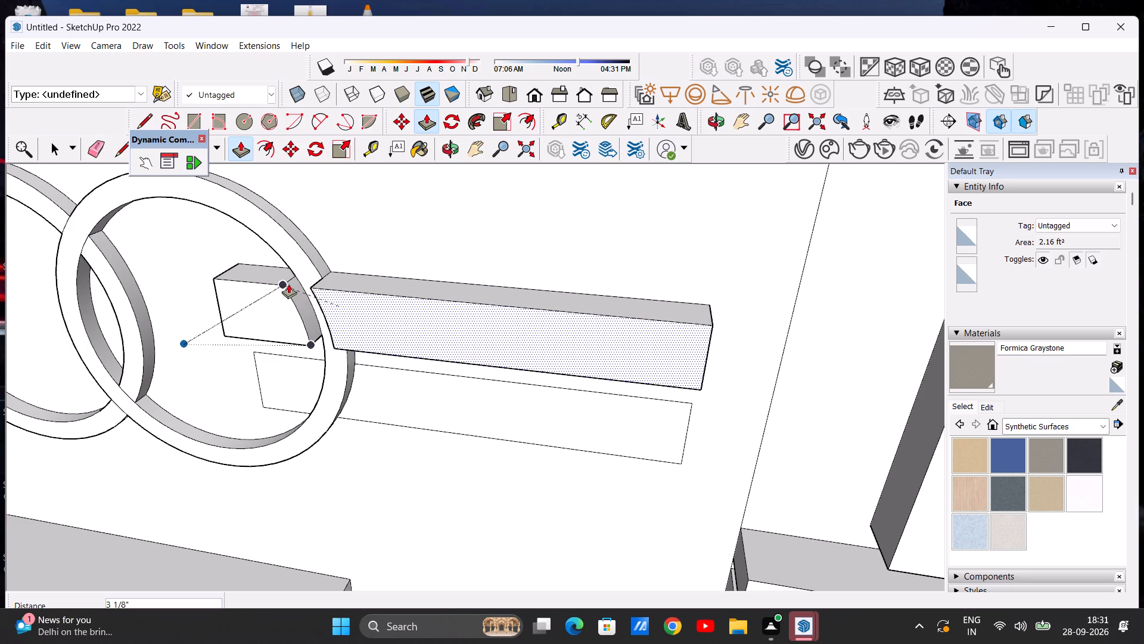
left_click(216, 278)
key("space")
Extrude the lower bar's end piece inside the copied ring 2 3/8", and pull it about 3 1/8" more, level with the upper end piece.
scroll(410, 296, "down", 8)
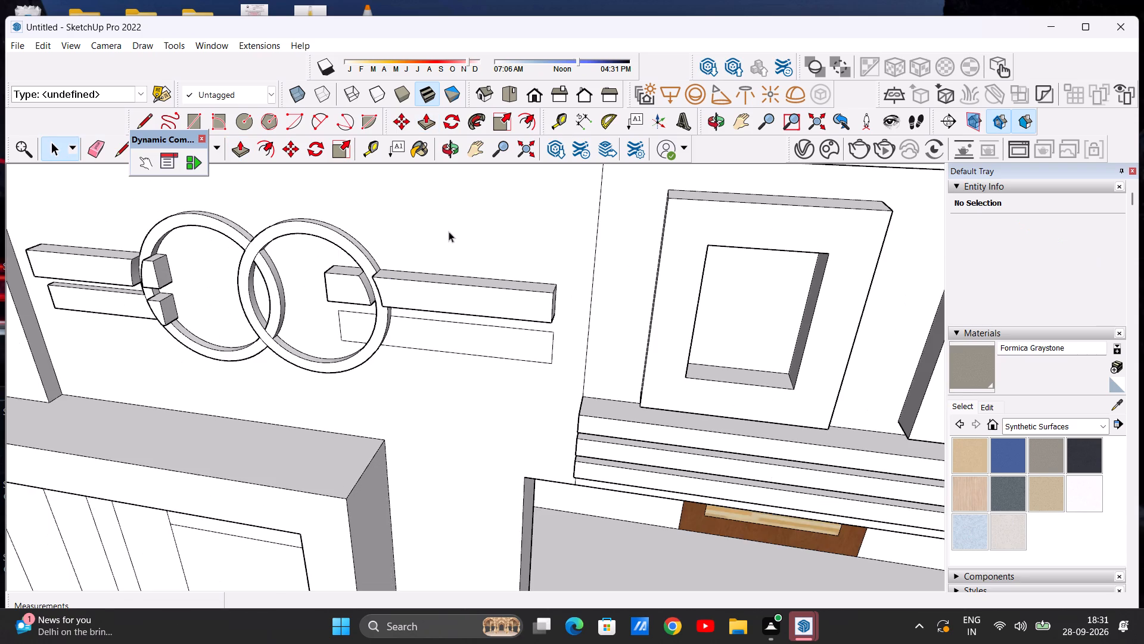
middle_click_drag(442, 323, 386, 309)
scroll(370, 309, "up", 6)
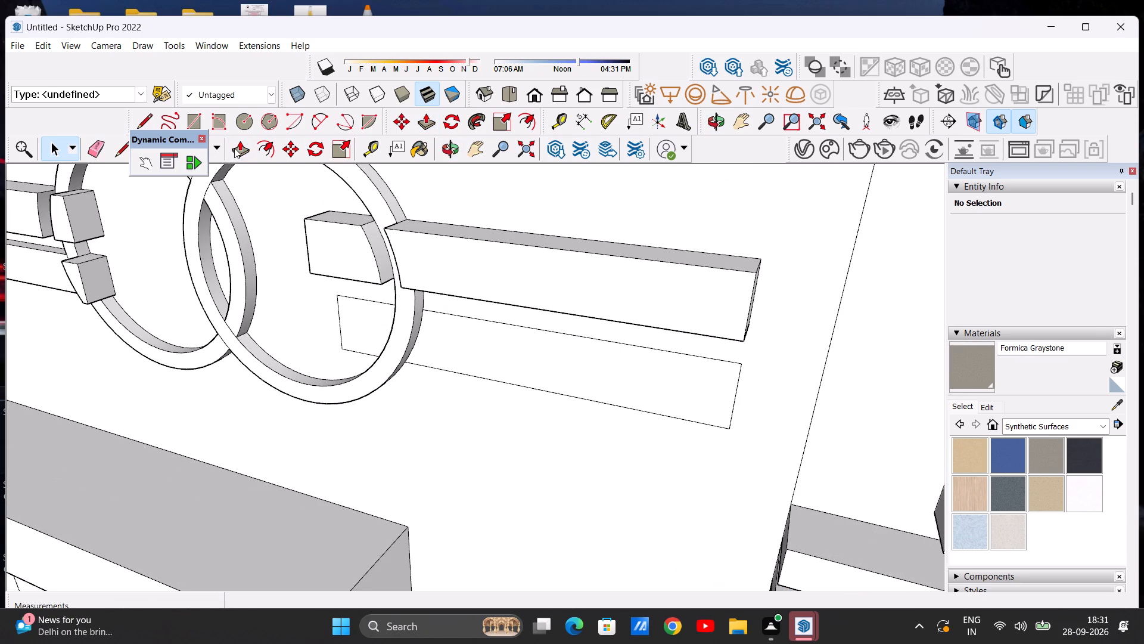
left_click(234, 148)
left_click(356, 309)
left_click(309, 273)
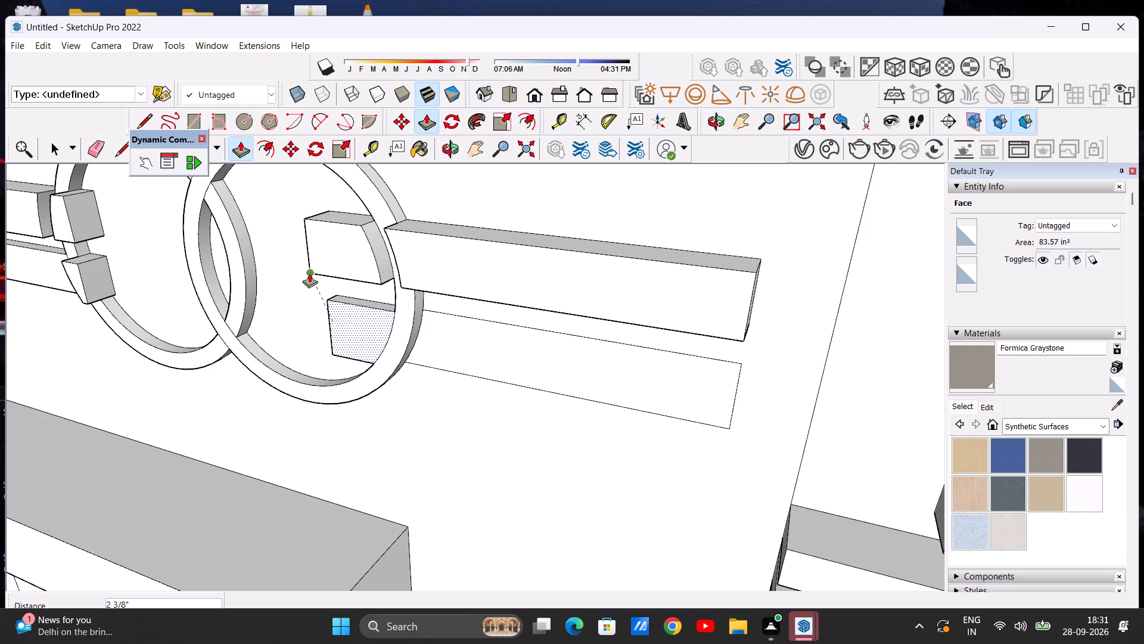
left_click(350, 318)
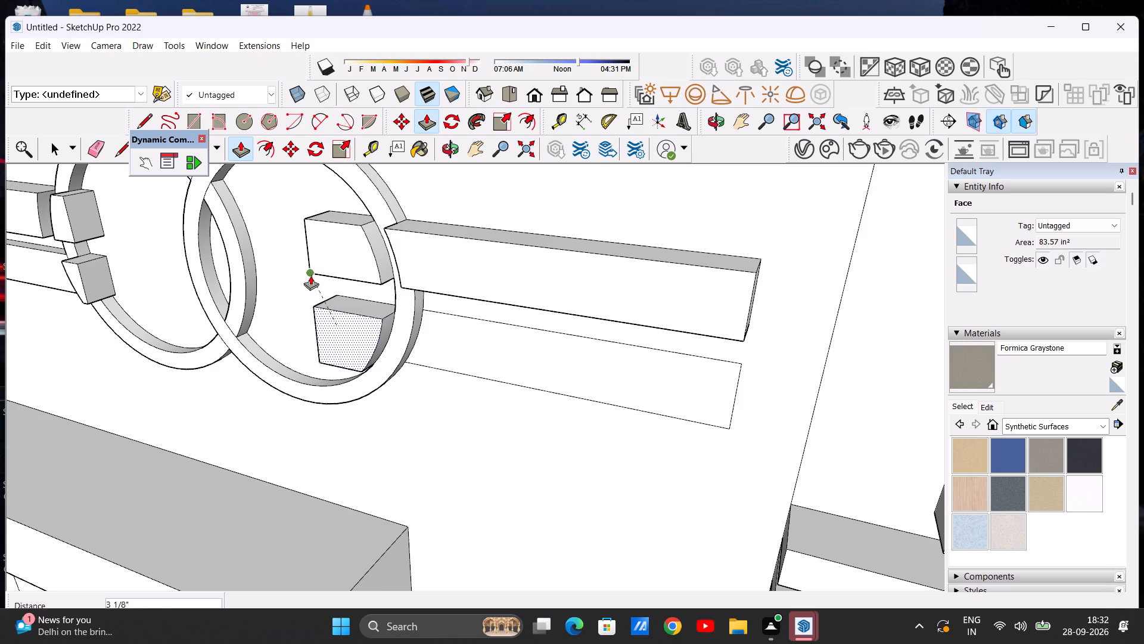
left_click(310, 275)
Extrude the lower bar outside the copied ring 2 3/8", and pull its face out about 3 1/8" more, level with the upper bar.
scroll(340, 293, "down", 6)
scroll(457, 318, "up", 5)
left_click(489, 343)
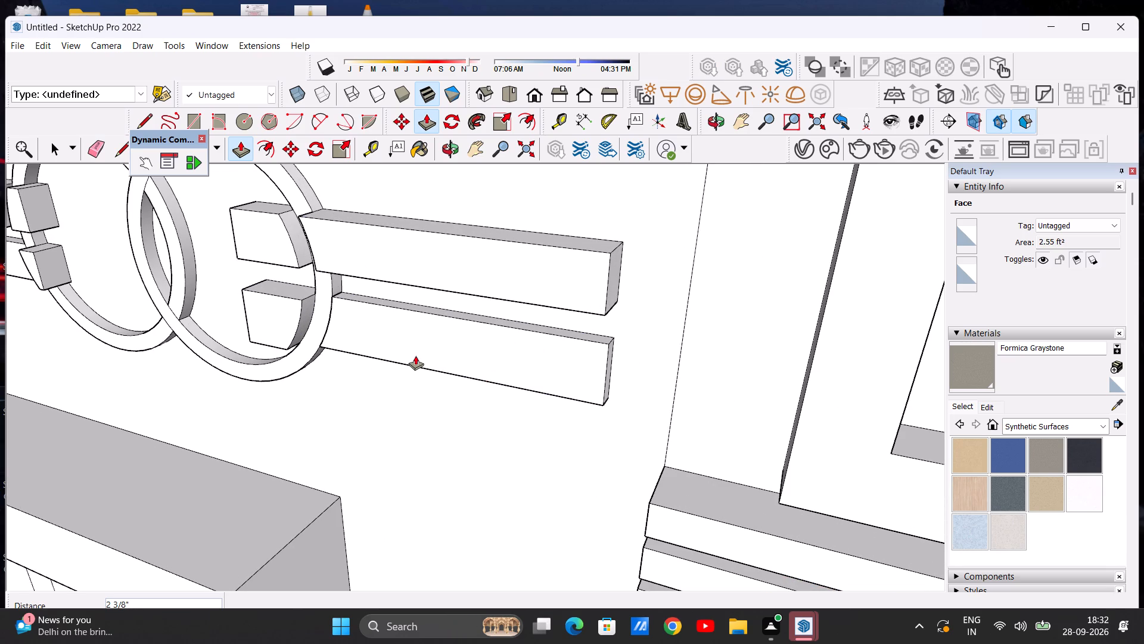
left_click(415, 355)
left_click(502, 350)
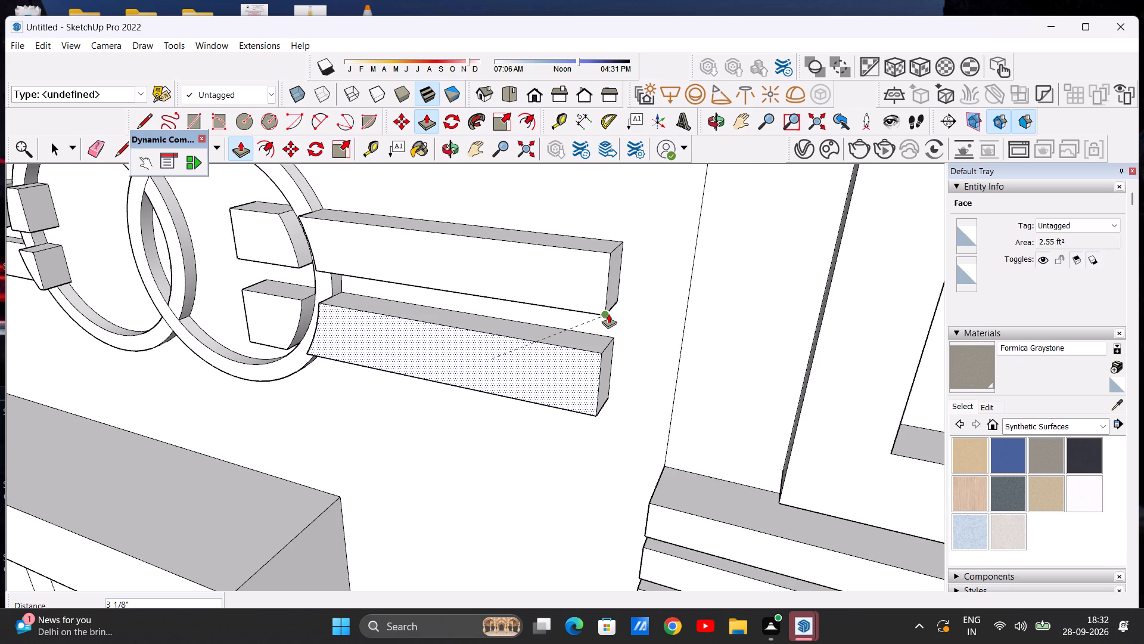
left_click(604, 314)
key("space")
Examine the extruded rings and horizontal bars from several angles, and how they sit within the whole front elevation.
scroll(576, 279, "down", 12)
middle_click_drag(428, 294, 453, 292)
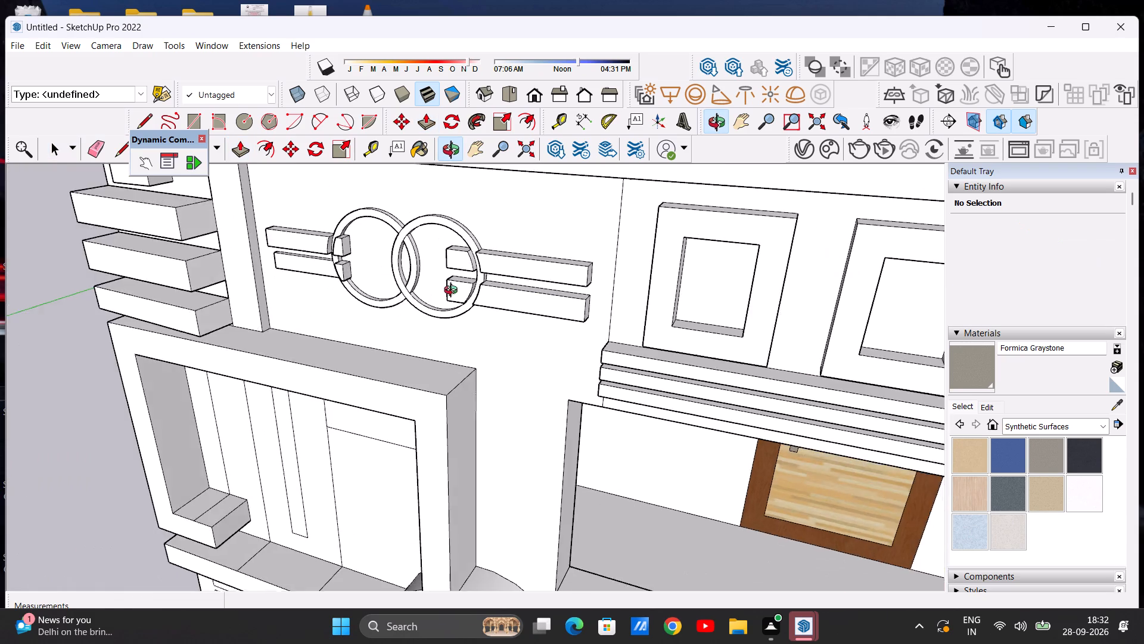
middle_click_drag(453, 292, 549, 271)
scroll(523, 275, "down", 8)
scroll(582, 262, "up", 3)
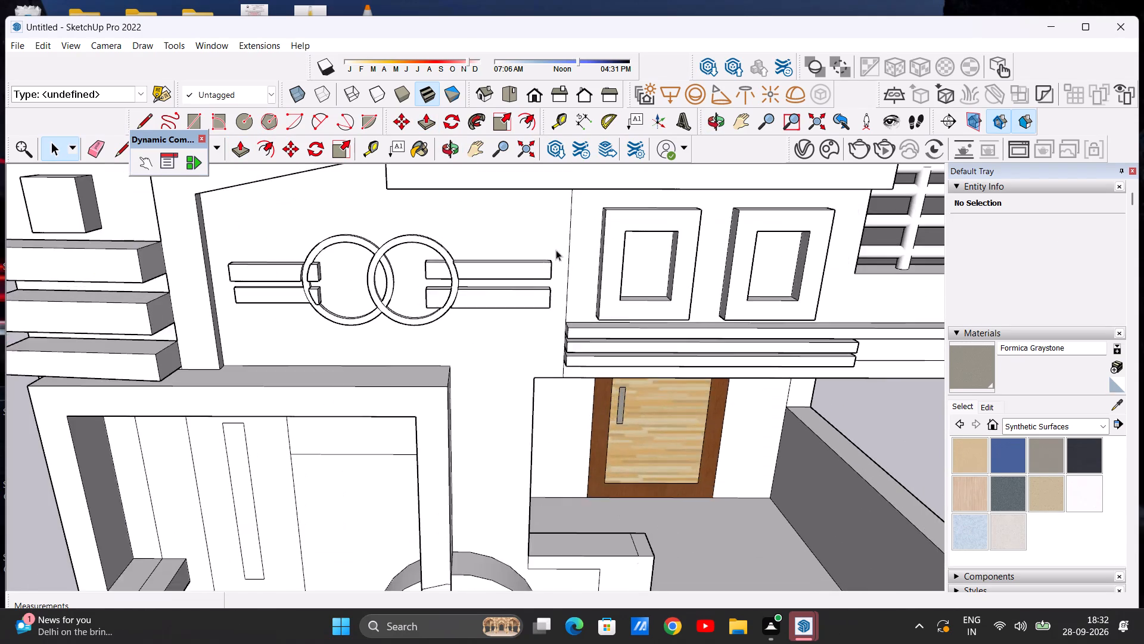
scroll(556, 250, "up", 4)
middle_click_drag(503, 327, 510, 259)
scroll(514, 269, "down", 6)
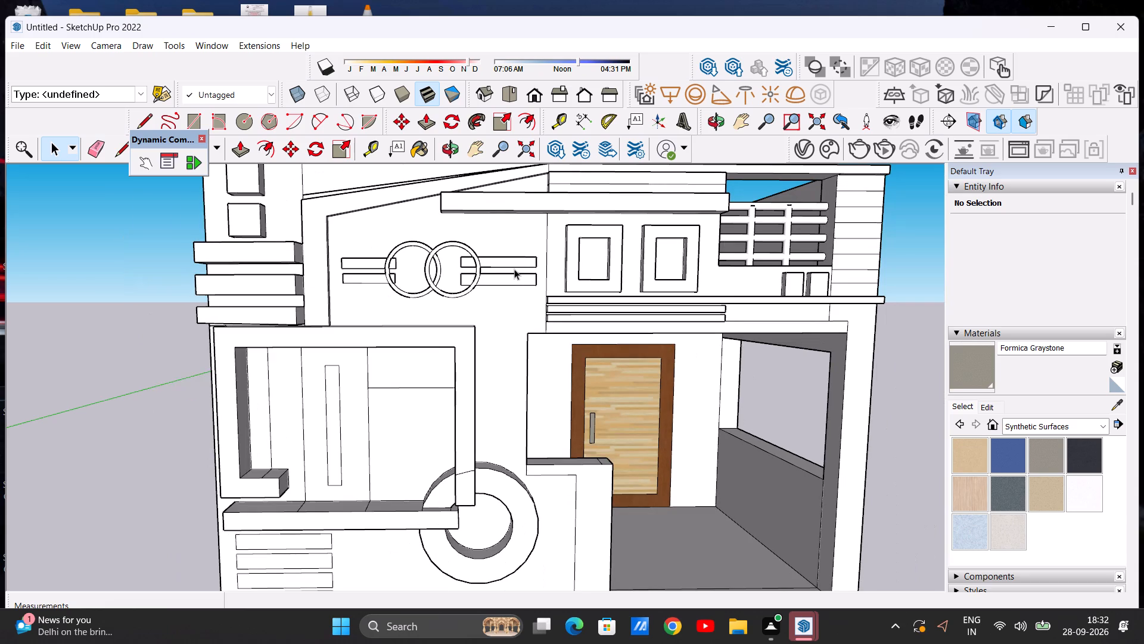
scroll(466, 244, "down", 7)
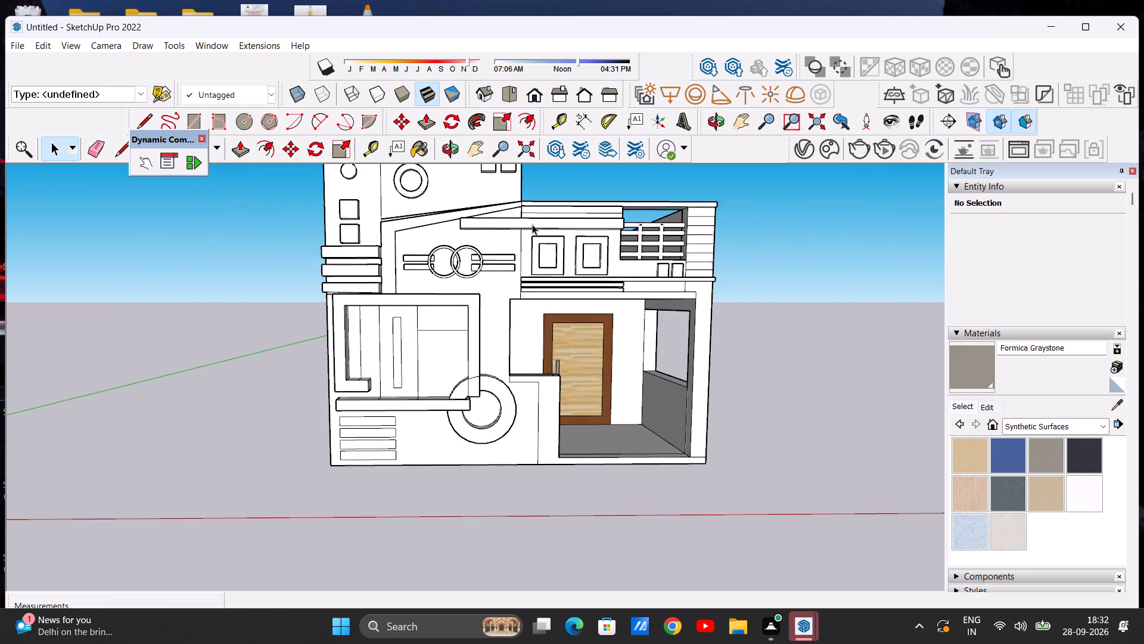
scroll(532, 224, "up", 8)
scroll(438, 279, "up", 5)
middle_click_drag(485, 300, 330, 319)
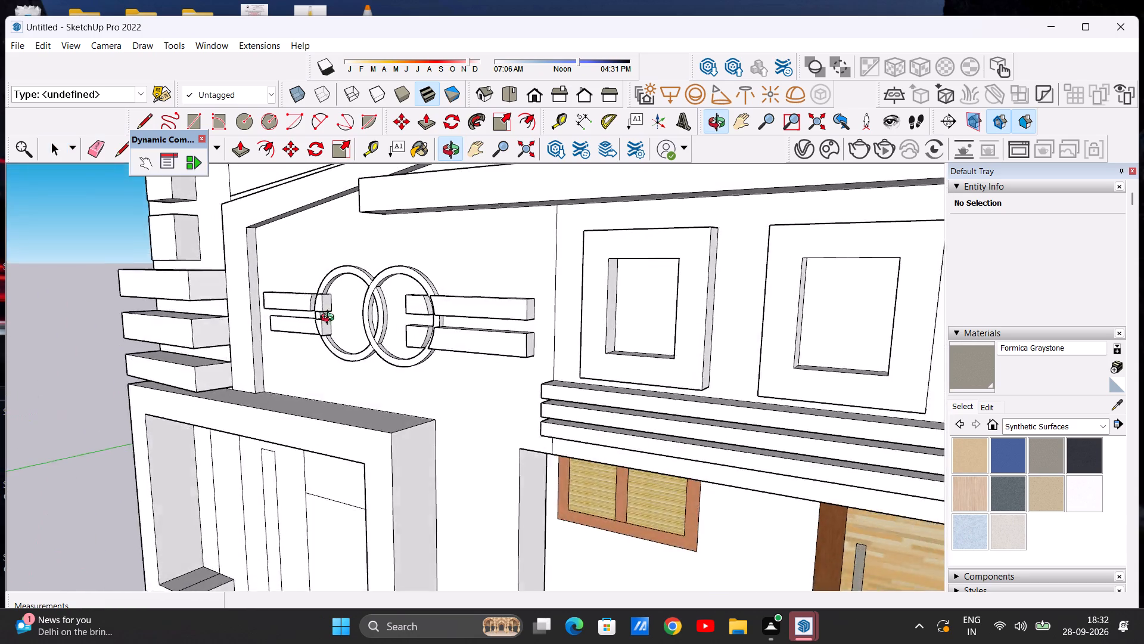
middle_click_drag(330, 319, 381, 312)
scroll(381, 312, "up", 1)
scroll(381, 312, "down", 7)
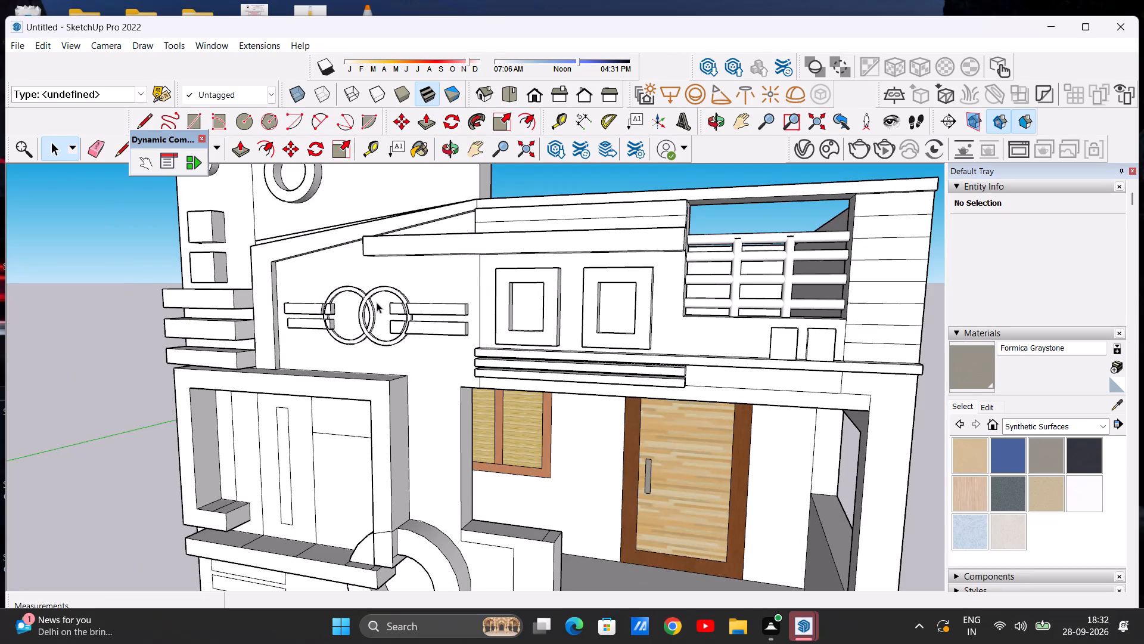
scroll(371, 301, "down", 8)
scroll(376, 301, "up", 13)
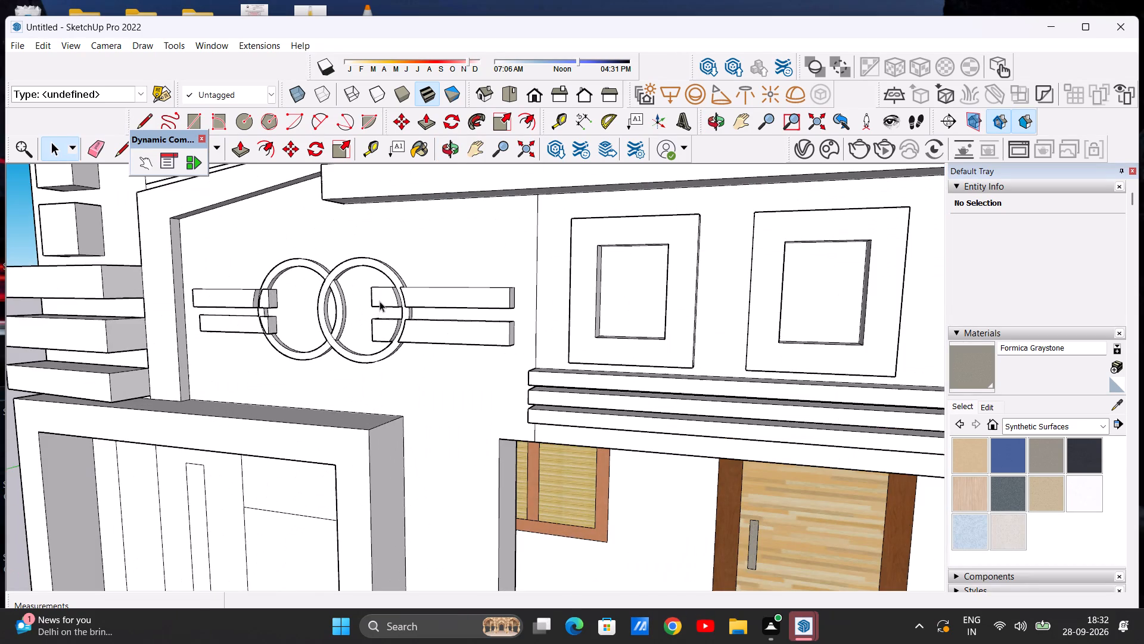
scroll(375, 264, "down", 5)
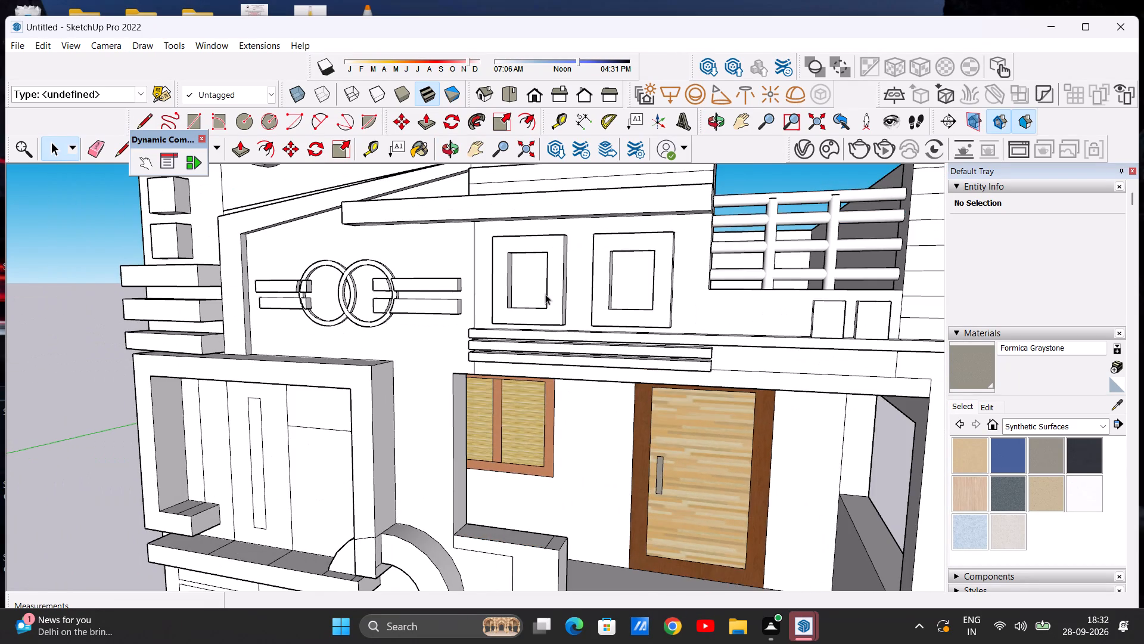
middle_click_drag(266, 348, 150, 351)
scroll(421, 253, "up", 14)
scroll(383, 313, "down", 4)
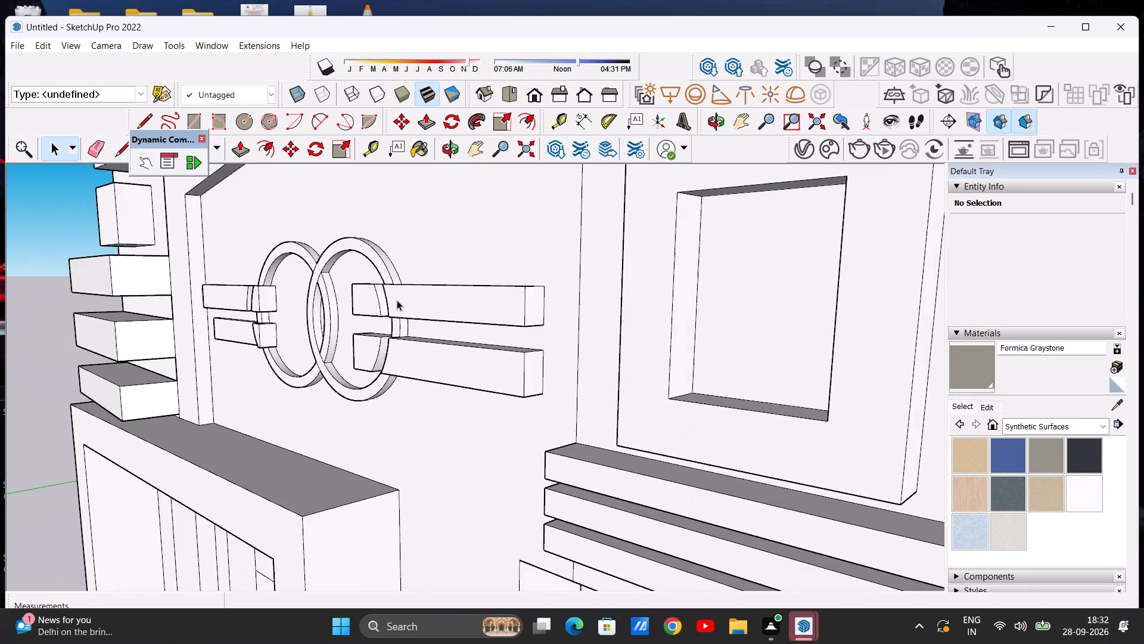
scroll(397, 300, "down", 1)
middle_click_drag(298, 351, 457, 354)
scroll(457, 352, "down", 12)
middle_click_drag(388, 355, 394, 354)
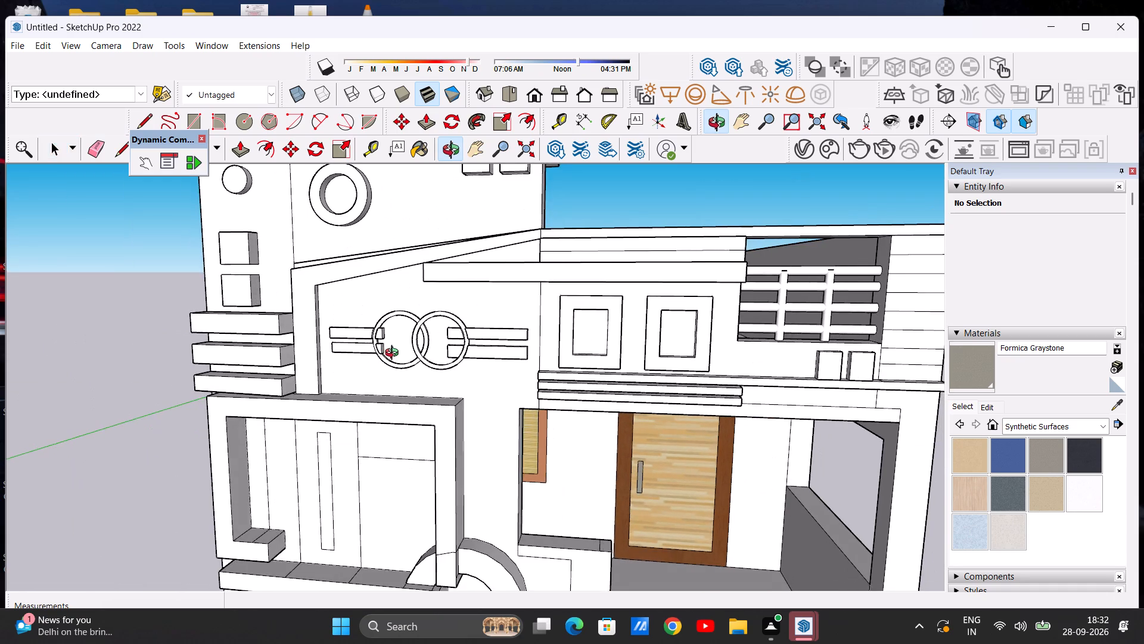
middle_click_drag(394, 354, 397, 352)
scroll(384, 352, "down", 3)
scroll(427, 308, "up", 5)
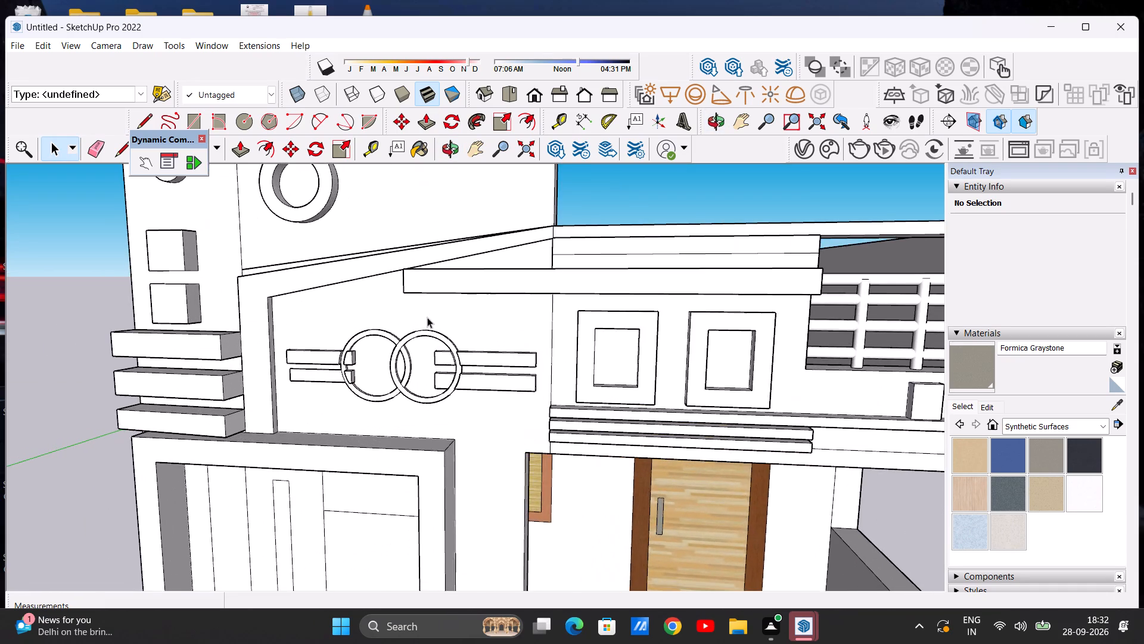
scroll(430, 358, "up", 2)
scroll(437, 356, "down", 5)
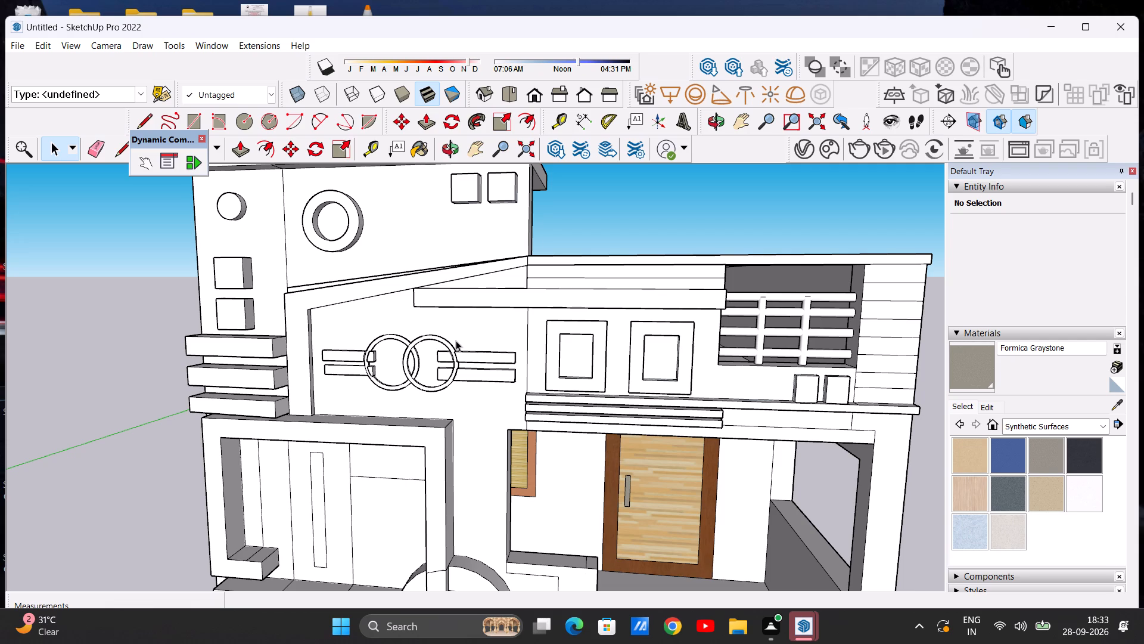
scroll(456, 340, "down", 16)
scroll(401, 373, "up", 12)
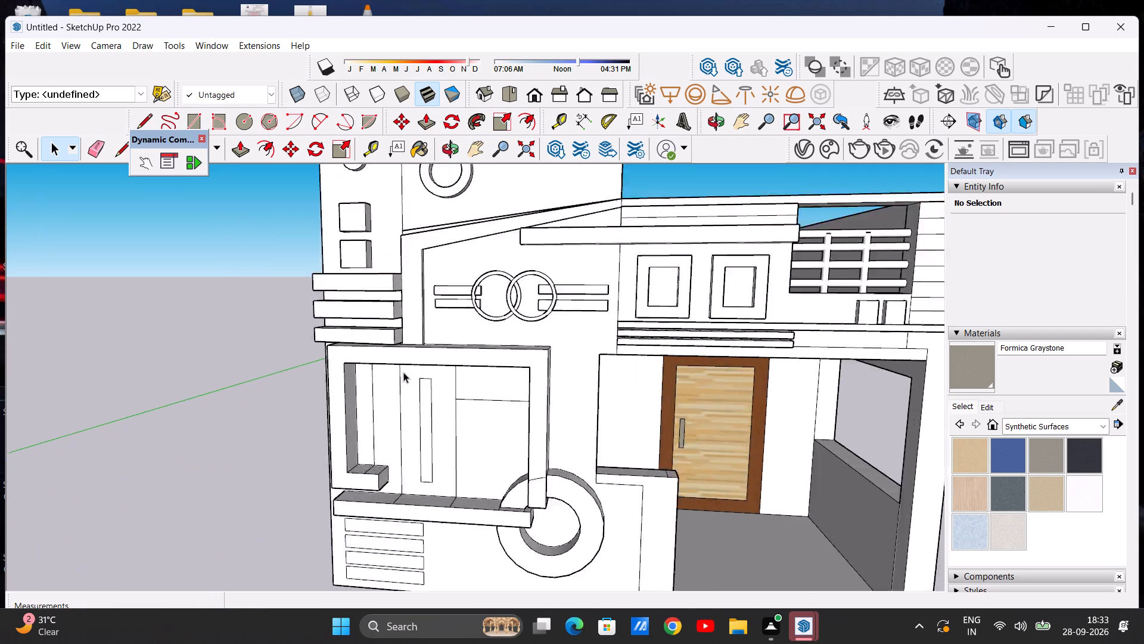
Draw a horizontal rectangle about 7' 7 1/8" by 1' 11/16" on the wall below the overlapping rings, above the projecting window frame.
scroll(403, 372, "up", 9)
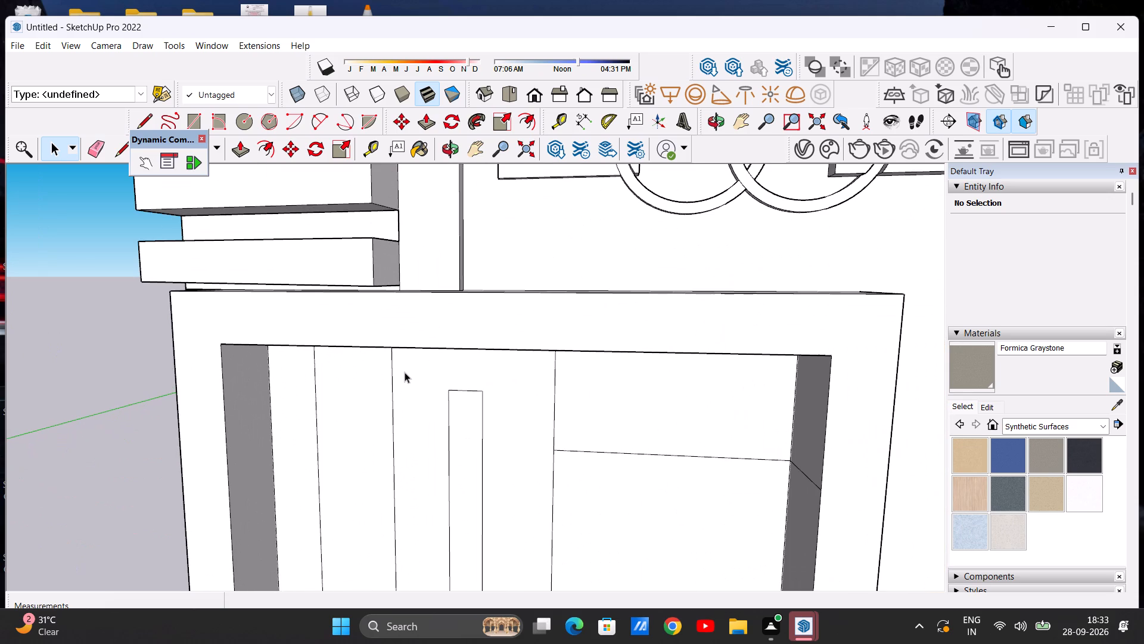
scroll(329, 354, "down", 9)
middle_click_drag(324, 392, 388, 384)
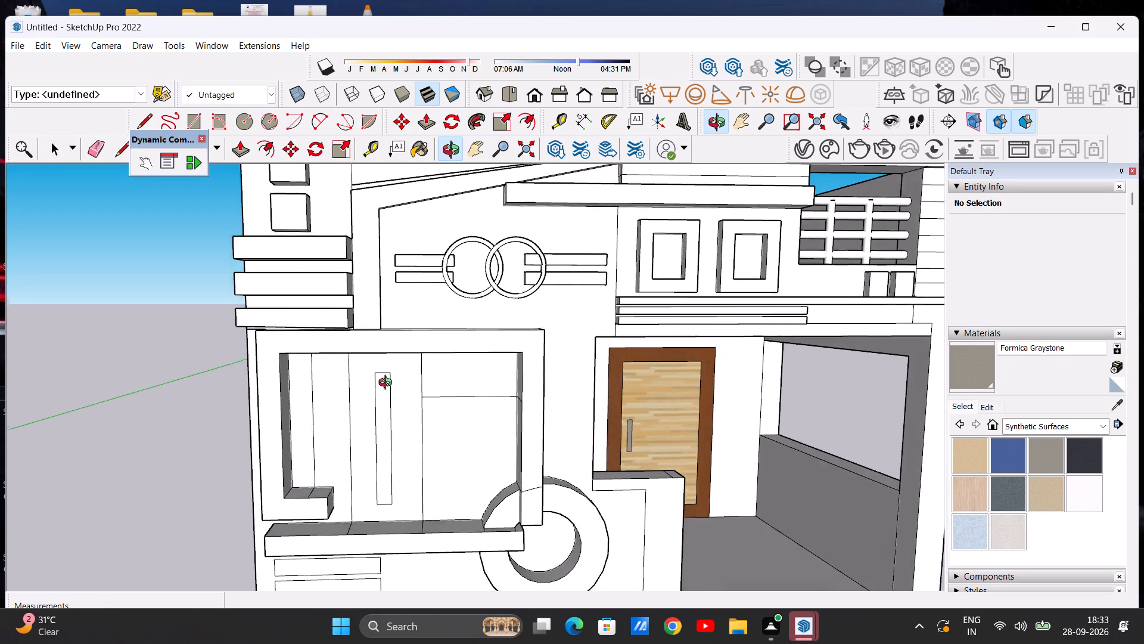
middle_click_drag(388, 384, 380, 392)
scroll(456, 314, "up", 3)
scroll(456, 314, "down", 6)
middle_click_drag(468, 314, 469, 289)
scroll(502, 303, "up", 5)
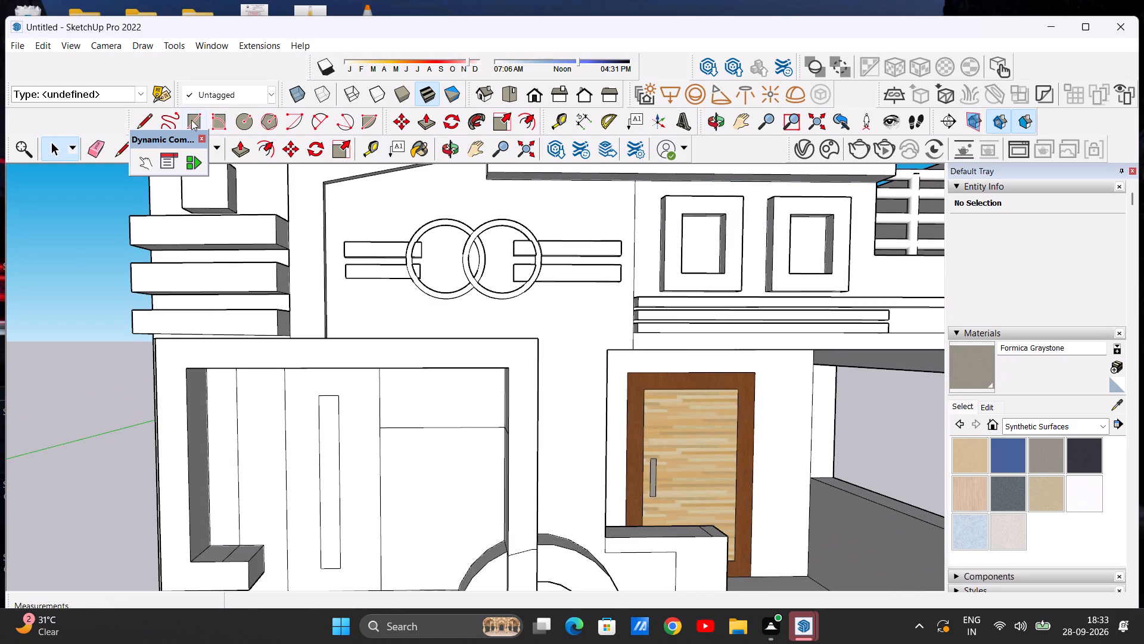
left_click(191, 119)
scroll(464, 340, "up", 7)
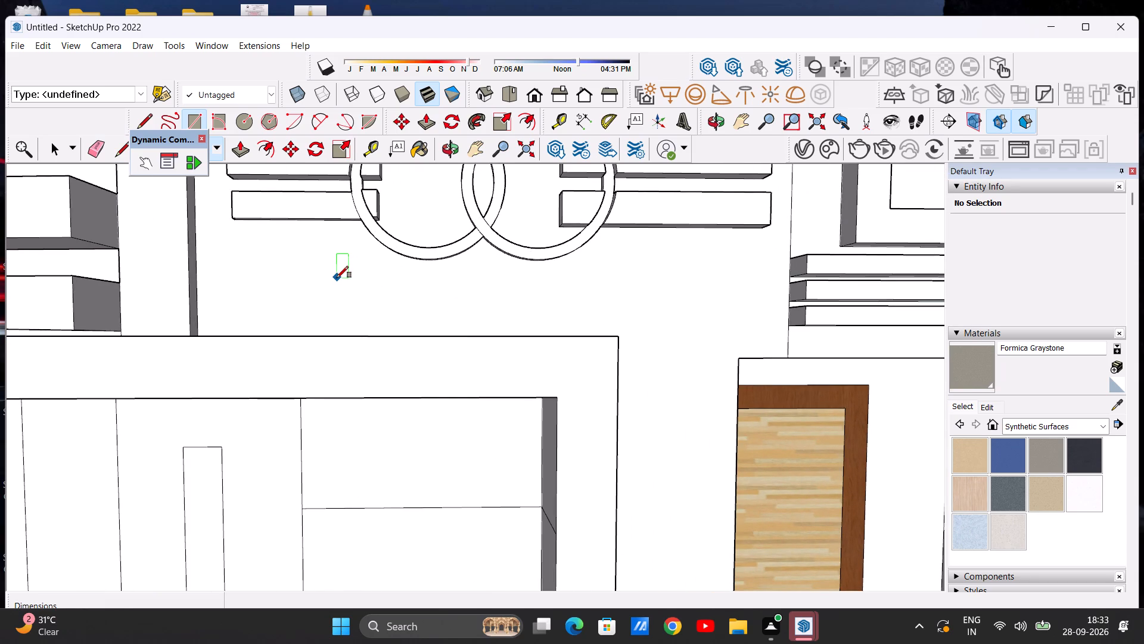
left_click(337, 278)
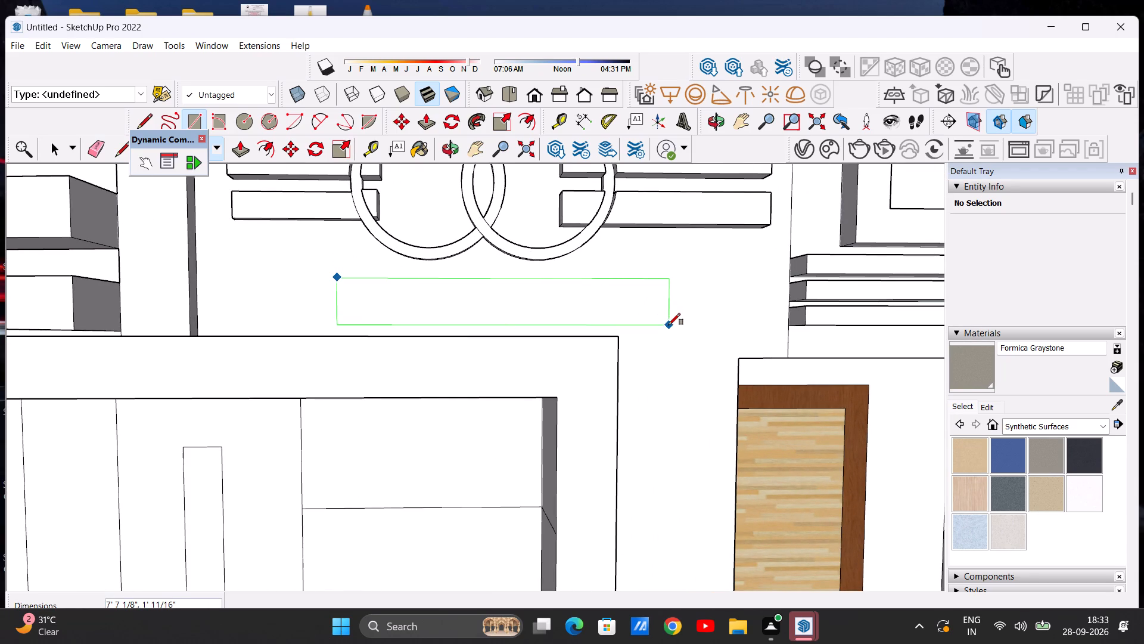
left_click(669, 325)
key("space")
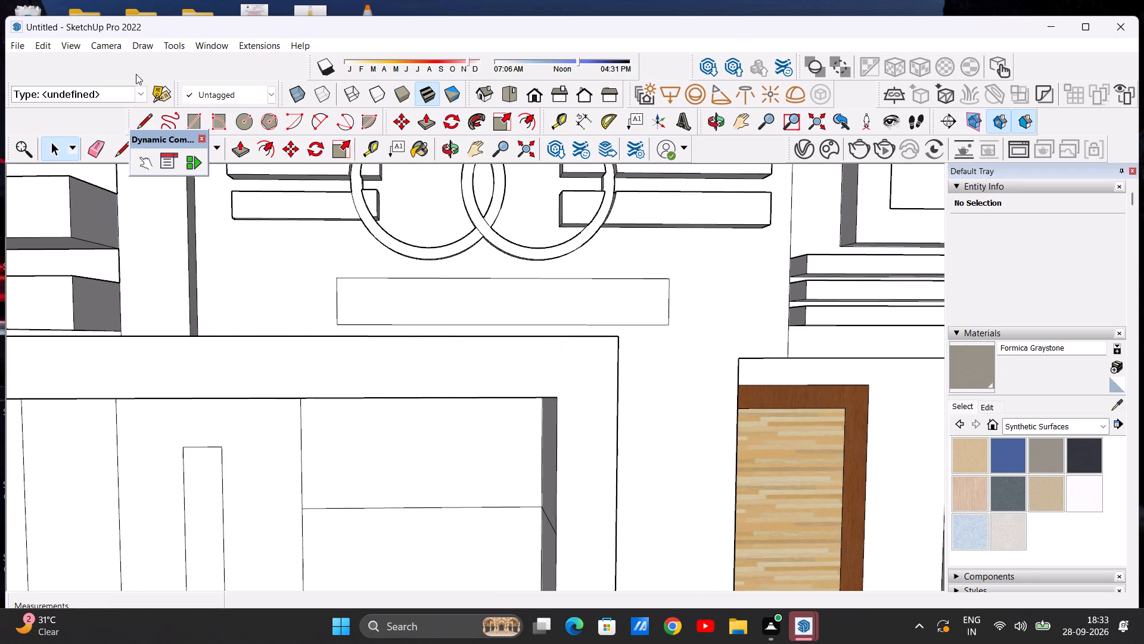
Extrude the rectangle below the overlapping rings outward about 7 3/8" into a raised bar.
scroll(139, 22, "down", 10)
key("space")
scroll(122, 51, "down", 12)
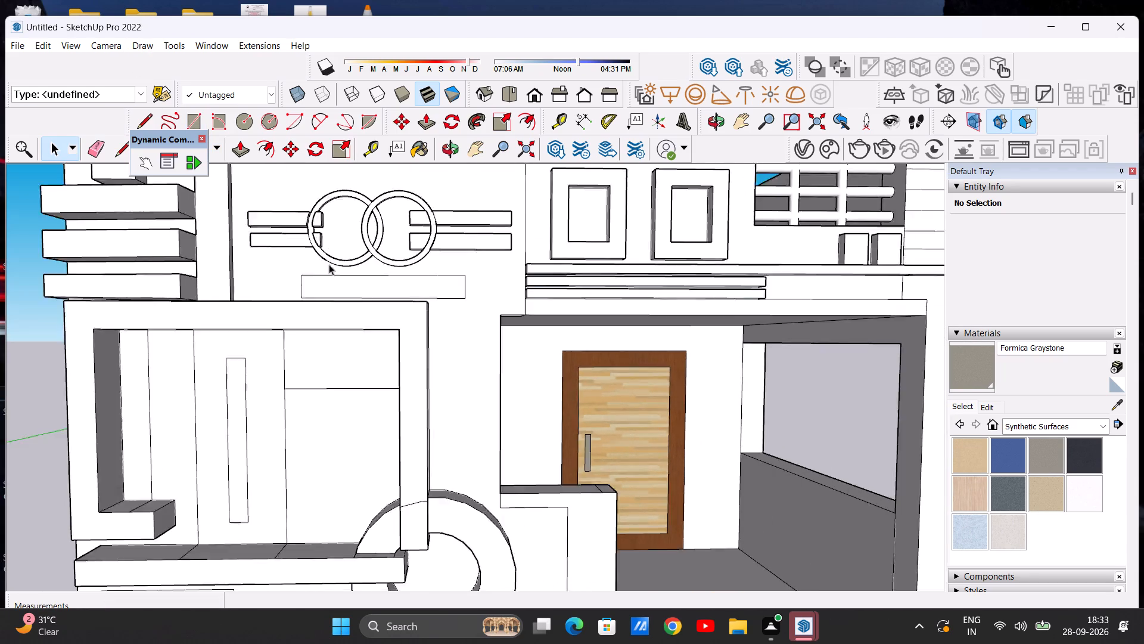
scroll(329, 264, "down", 8)
middle_click_drag(350, 280, 385, 323)
scroll(381, 271, "up", 4)
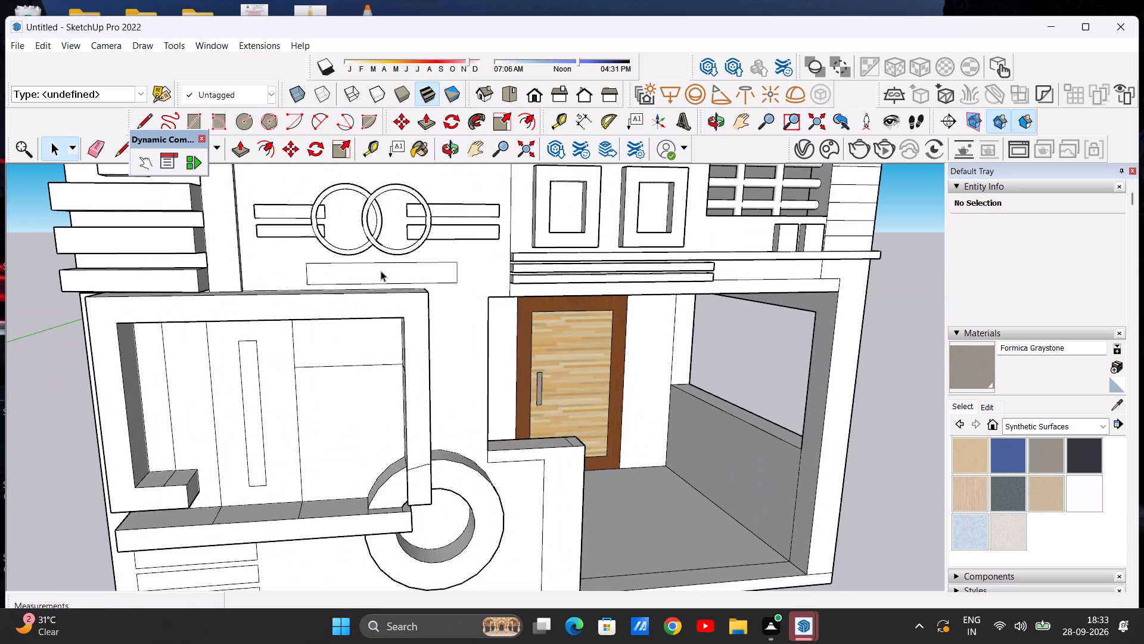
scroll(378, 276, "up", 6)
scroll(375, 234, "down", 7)
scroll(344, 264, "up", 4)
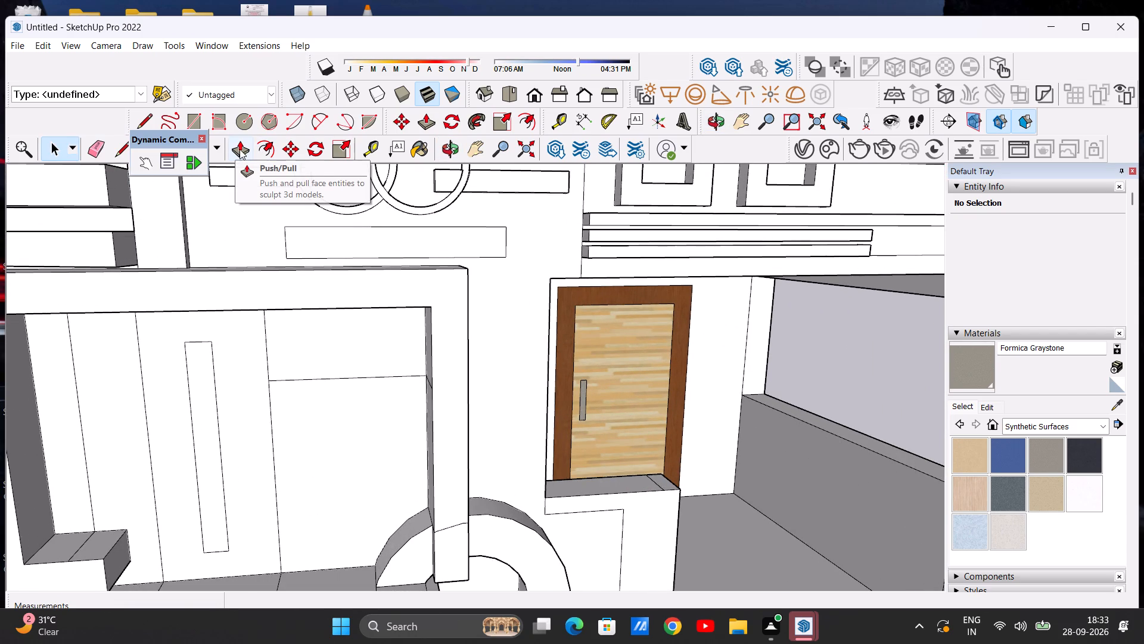
left_click(243, 150)
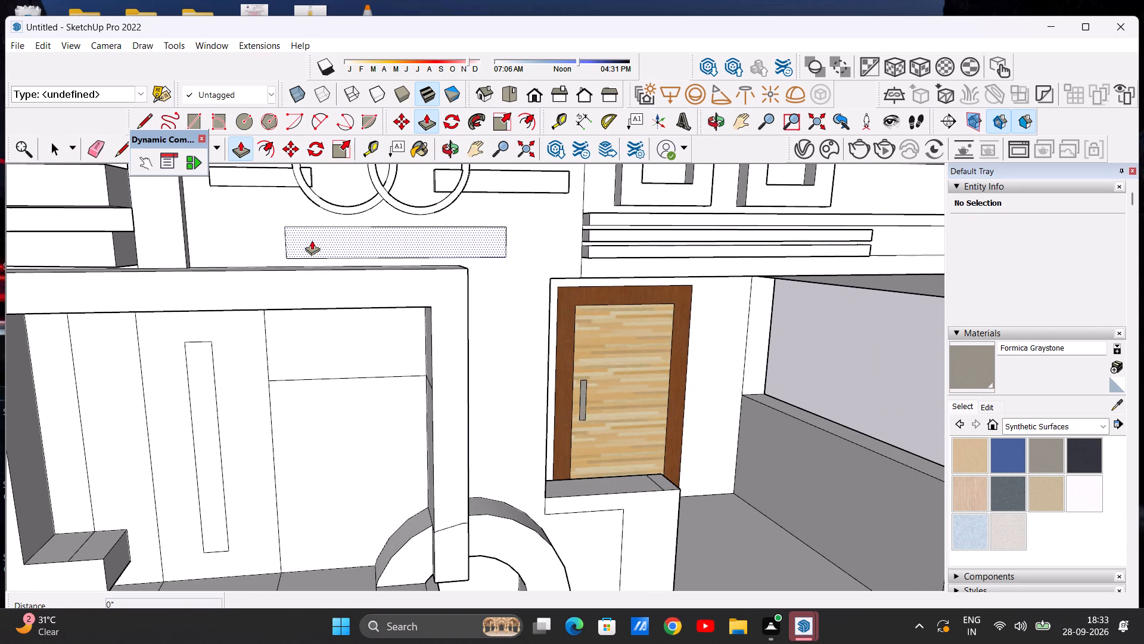
middle_click_drag(303, 234, 445, 266)
scroll(376, 259, "up", 4)
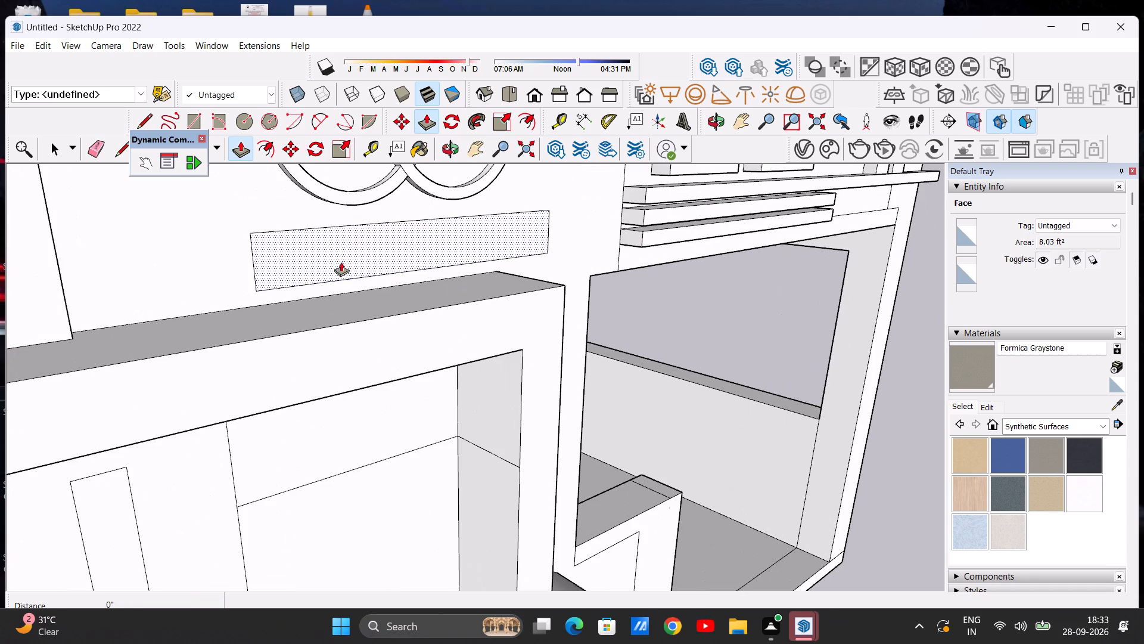
left_click(287, 254)
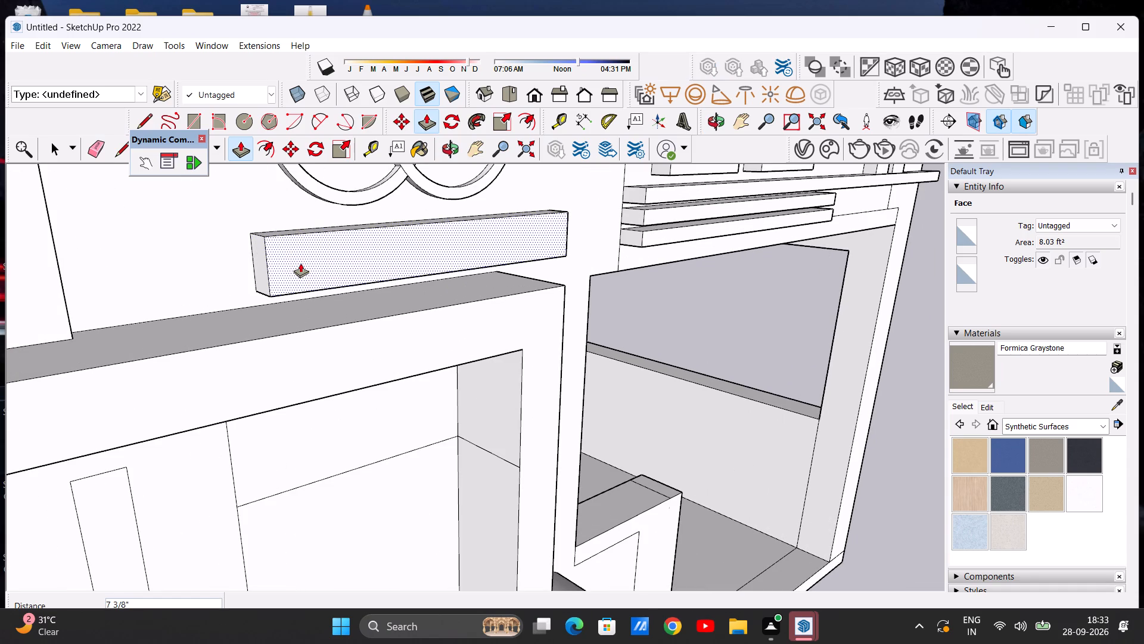
left_click(304, 268)
key("space")
Examine the whole front elevation from several angles and distances, including the raised bar below the rings and the tower details.
scroll(253, 211, "down", 9)
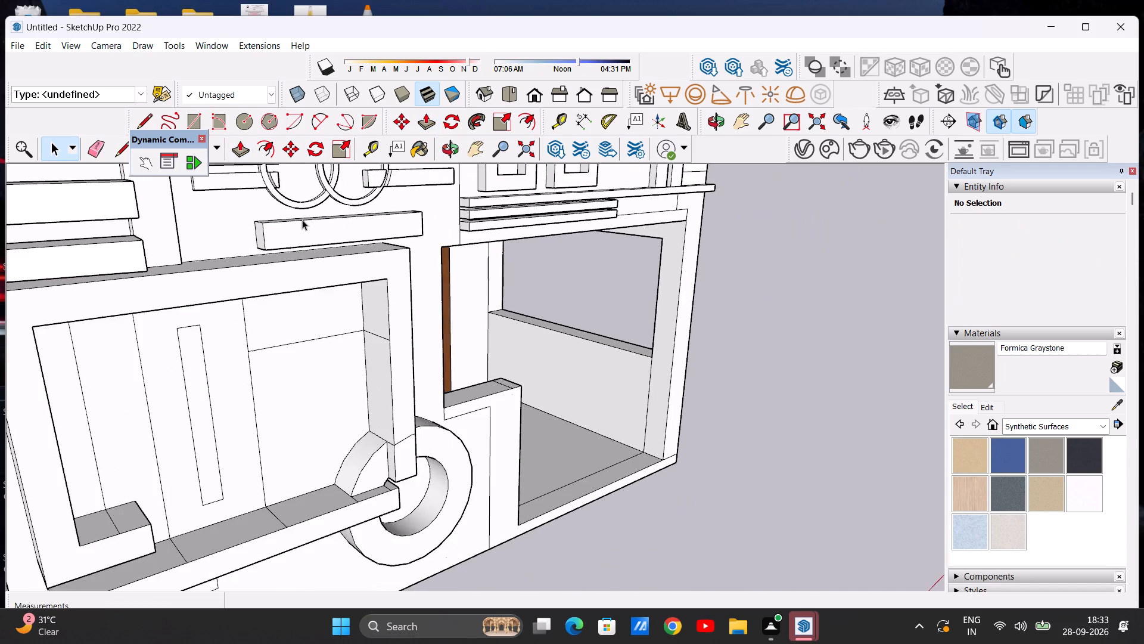
middle_click_drag(372, 222, 238, 224)
scroll(229, 250, "down", 13)
middle_click_drag(316, 222, 290, 170)
scroll(273, 178, "up", 6)
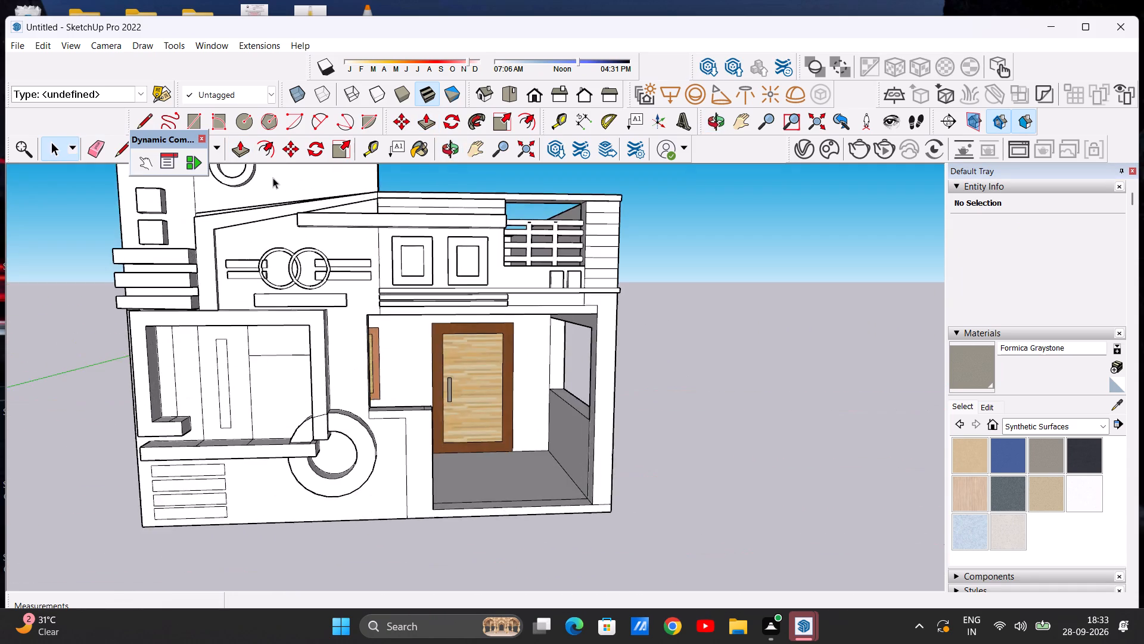
scroll(274, 190, "down", 14)
scroll(313, 200, "up", 7)
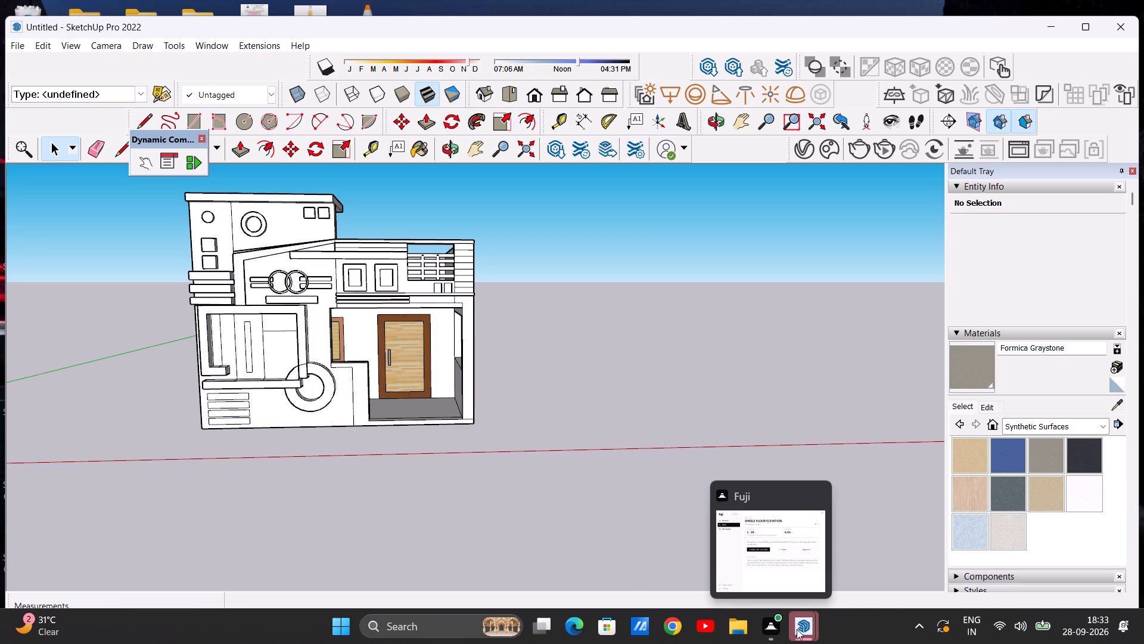
left_click(828, 543)
scroll(437, 287, "down", 5)
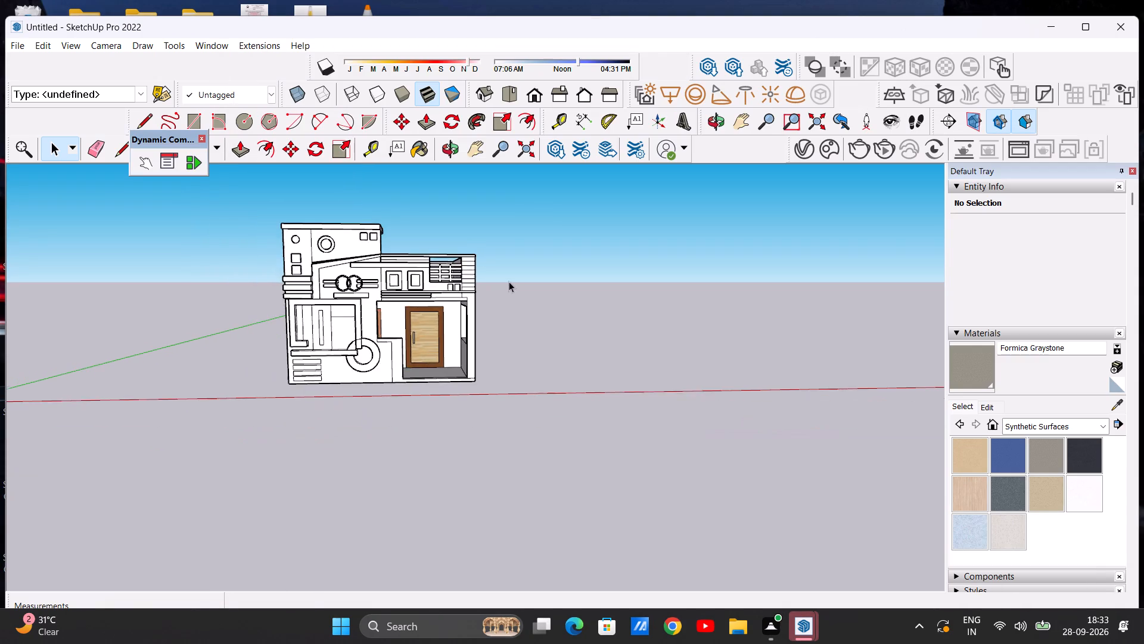
scroll(293, 265, "up", 9)
scroll(269, 250, "down", 5)
middle_click_drag(431, 281, 409, 290)
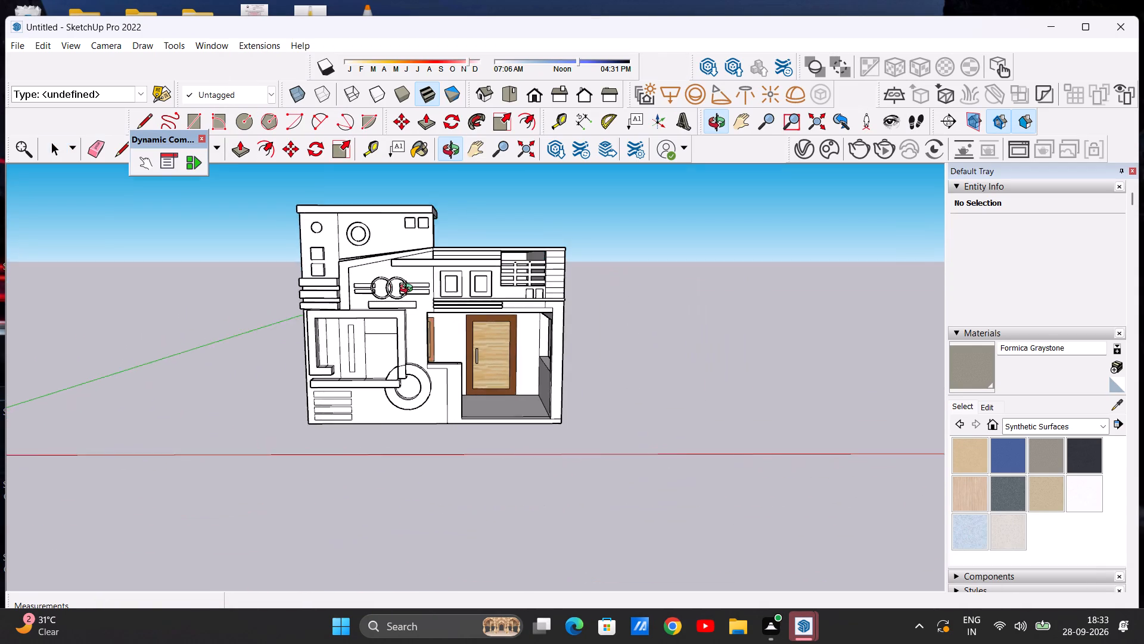
middle_click_drag(409, 290, 403, 283)
scroll(414, 325, "up", 6)
scroll(504, 317, "down", 5)
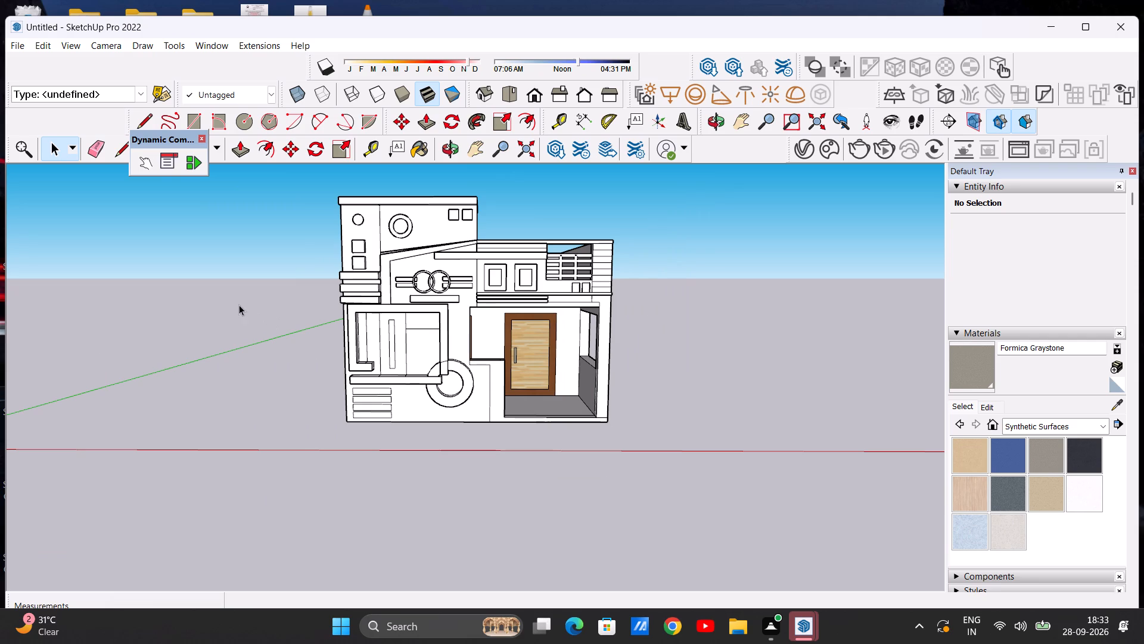
scroll(330, 298, "up", 6)
scroll(265, 298, "down", 5)
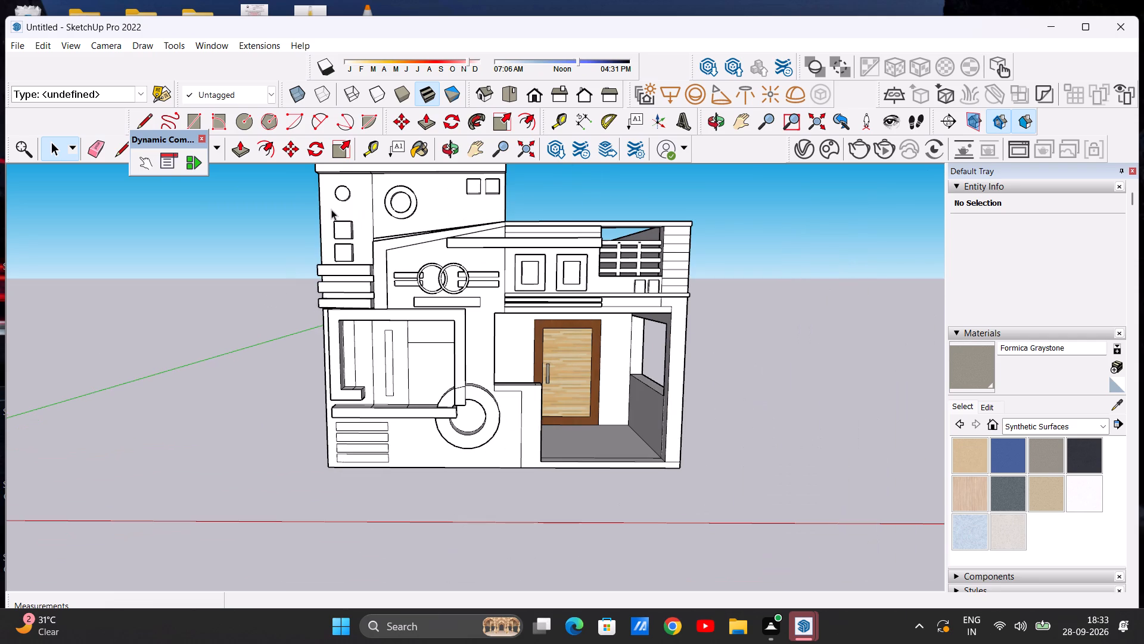
scroll(361, 209, "up", 4)
scroll(315, 255, "down", 6)
scroll(396, 203, "up", 5)
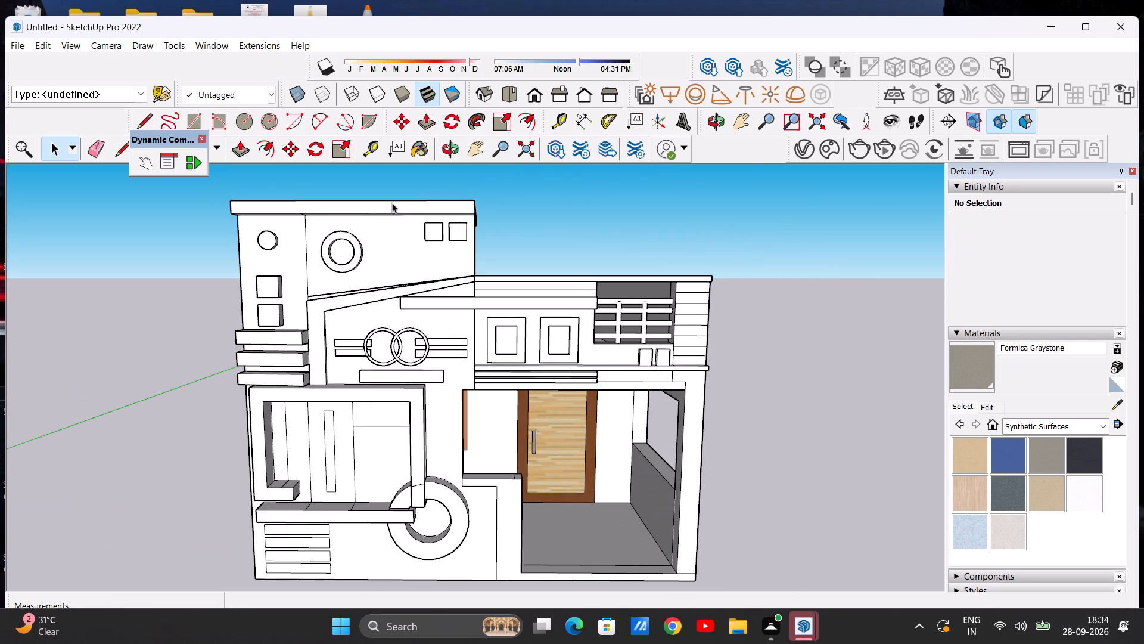
middle_click_drag(371, 211, 380, 218)
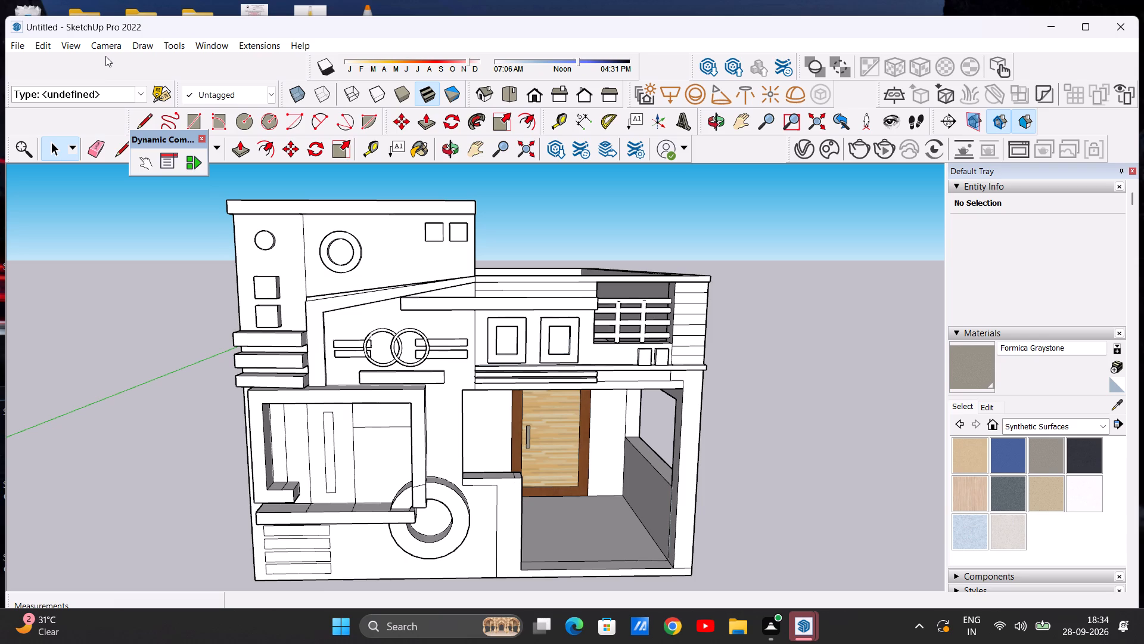
scroll(364, 326, "down", 2)
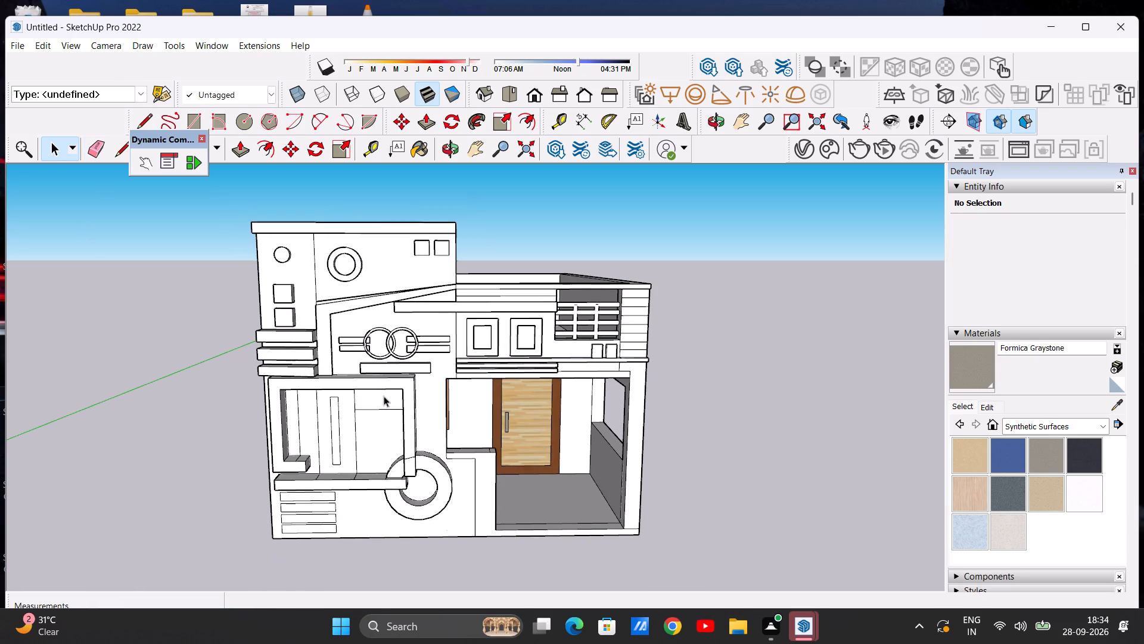
scroll(384, 396, "up", 1)
middle_click_drag(375, 419, 375, 403)
scroll(331, 407, "up", 2)
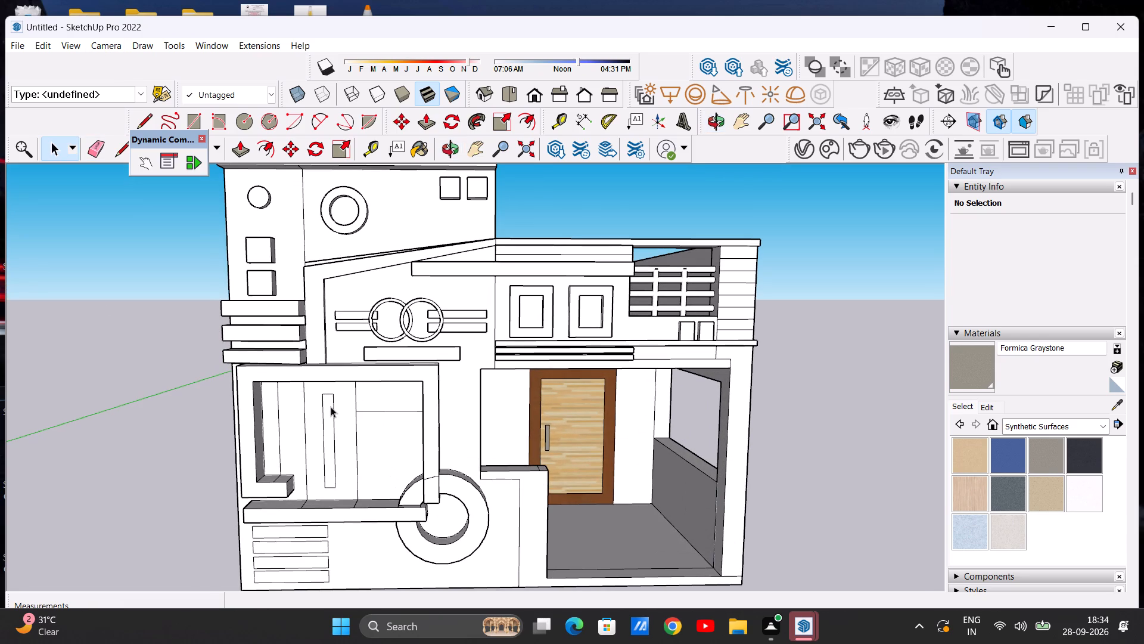
scroll(369, 398, "down", 3)
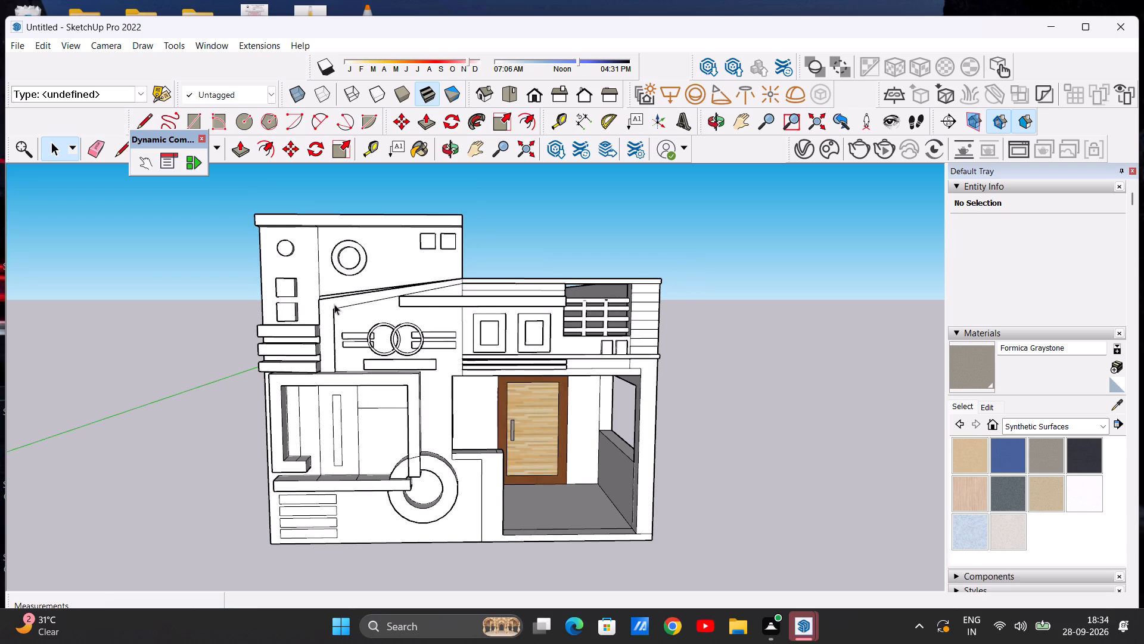
scroll(475, 311, "up", 5)
middle_click_drag(465, 312, 434, 427)
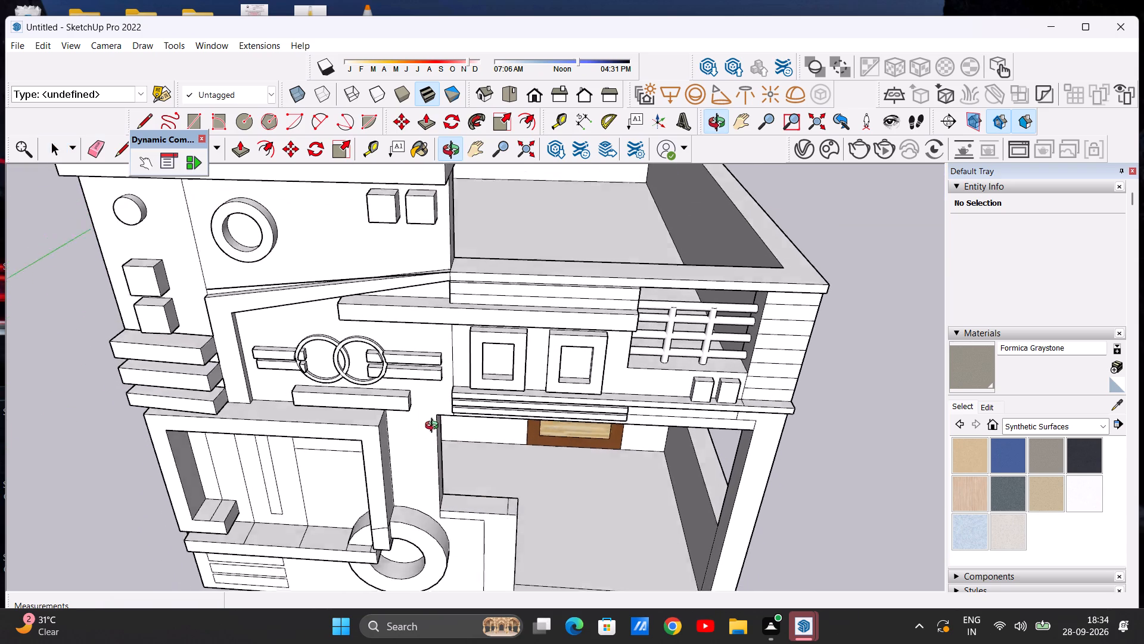
middle_click_drag(434, 427, 429, 342)
middle_click_drag(429, 337, 431, 330)
scroll(431, 329, "down", 4)
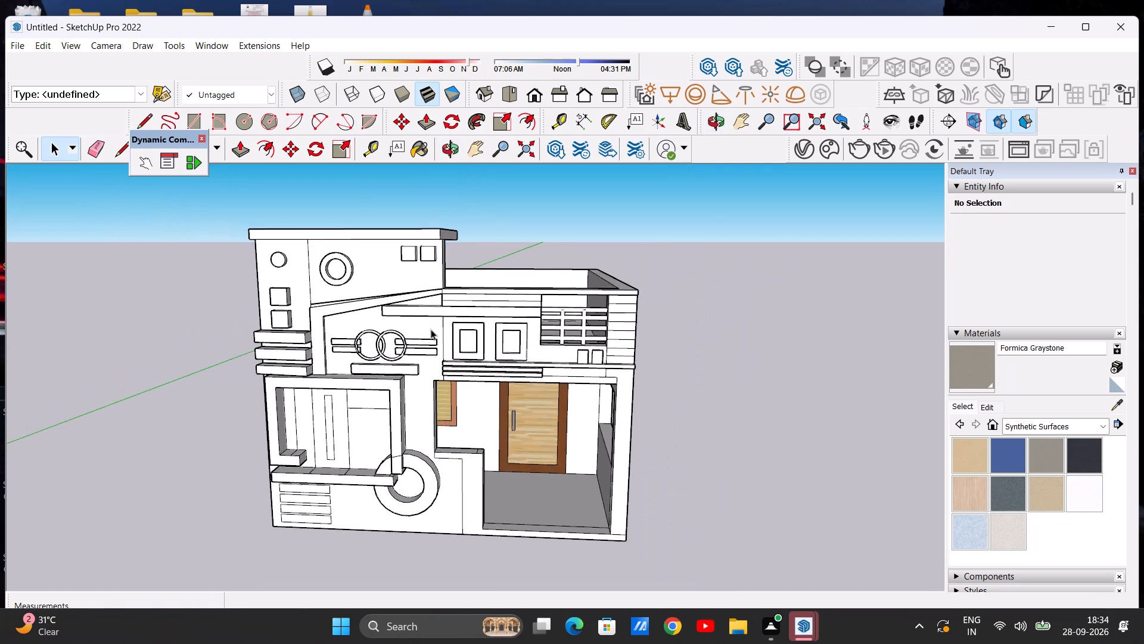
scroll(431, 329, "down", 3)
scroll(357, 280, "up", 6)
scroll(361, 280, "down", 5)
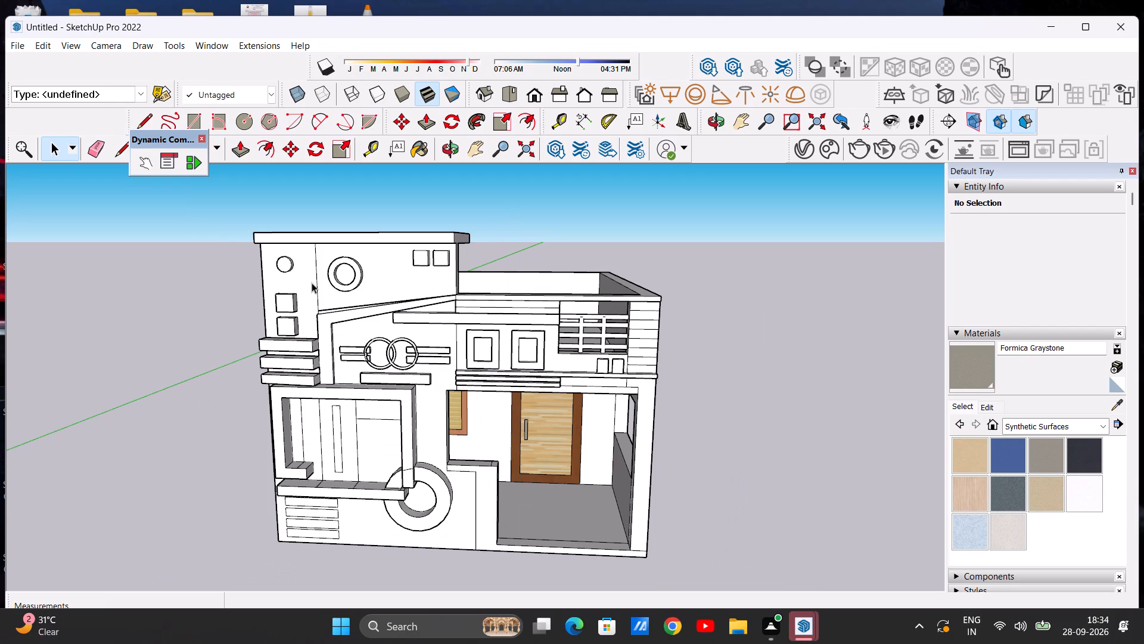
scroll(322, 252, "down", 3)
scroll(248, 309, "up", 4)
middle_click_drag(289, 308, 335, 301)
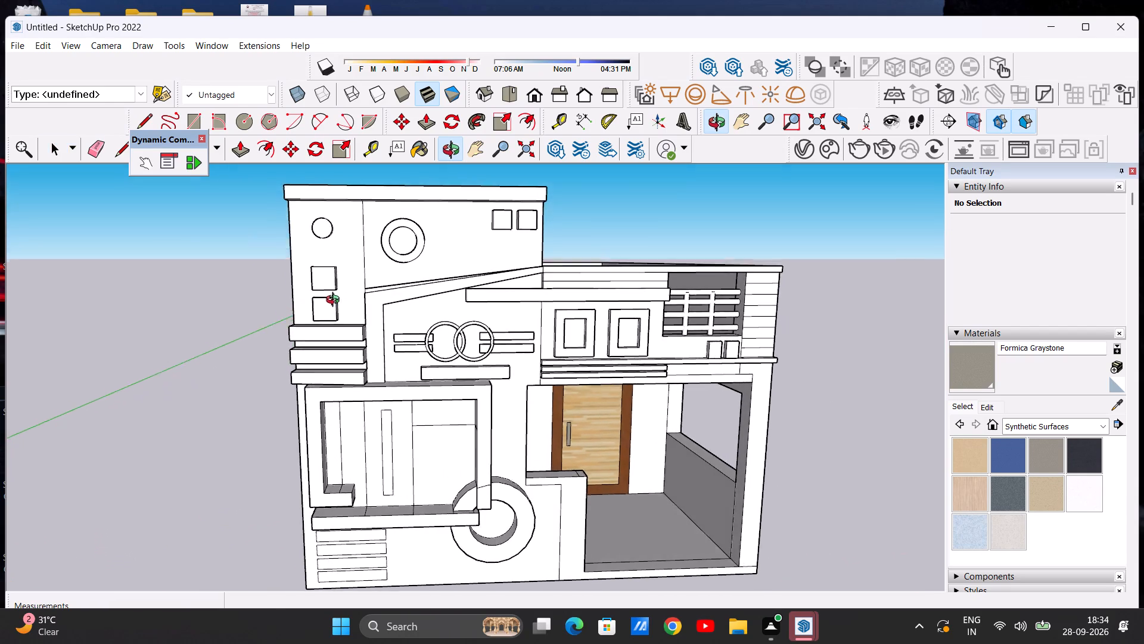
middle_click_drag(335, 301, 317, 283)
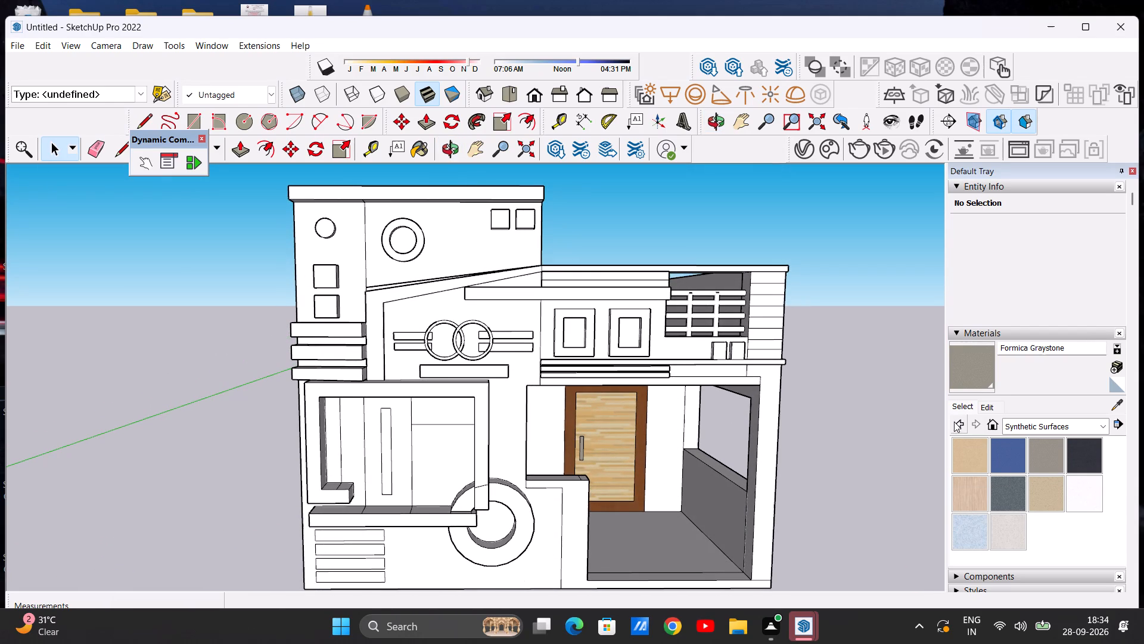
Paint the front face of the small round disc near the tower's top with 0047_Khaki from the Colors-Named collection.
left_click(1105, 423)
left_click(1072, 474)
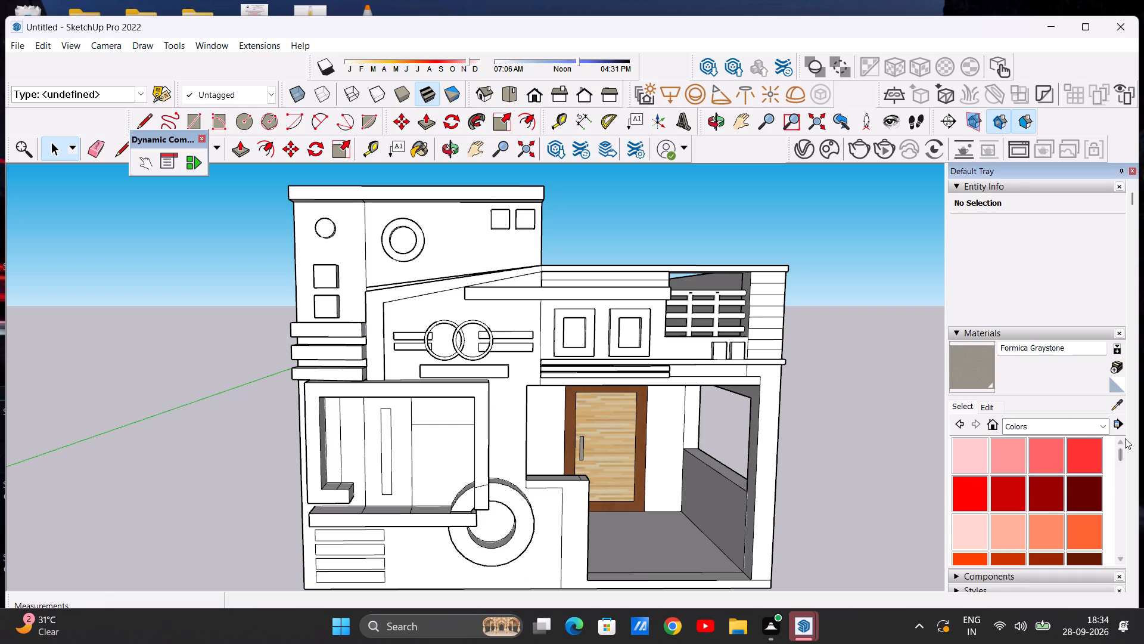
left_click(1101, 426)
left_click(1091, 488)
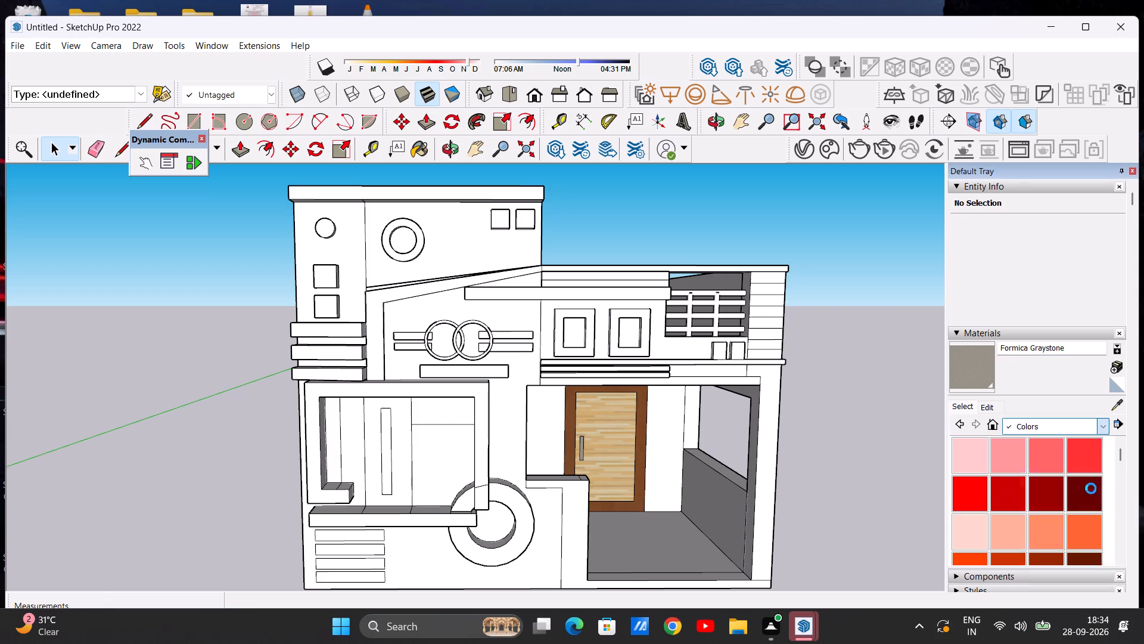
scroll(1022, 498, "down", 3)
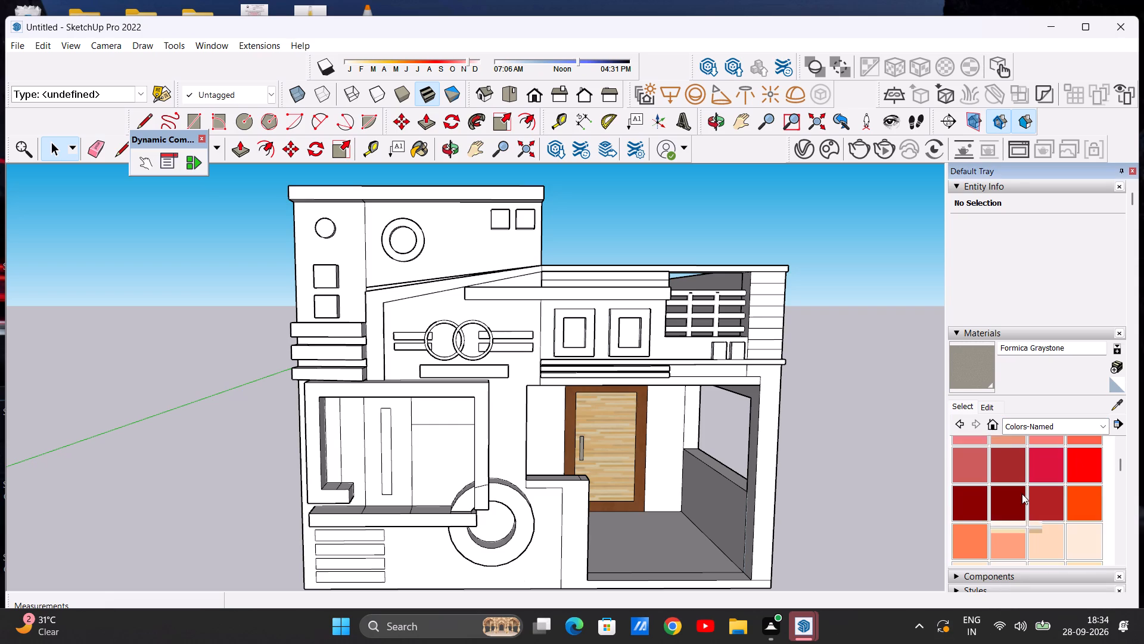
scroll(1022, 494, "down", 2)
scroll(1023, 493, "up", 1)
scroll(1023, 493, "down", 1)
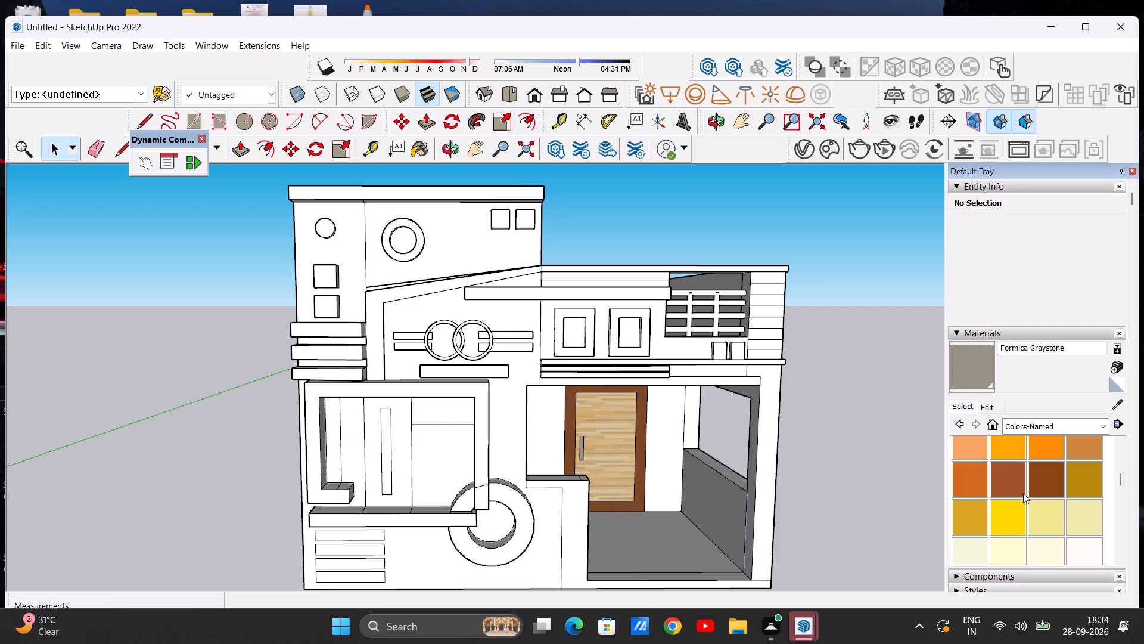
left_click(1046, 513)
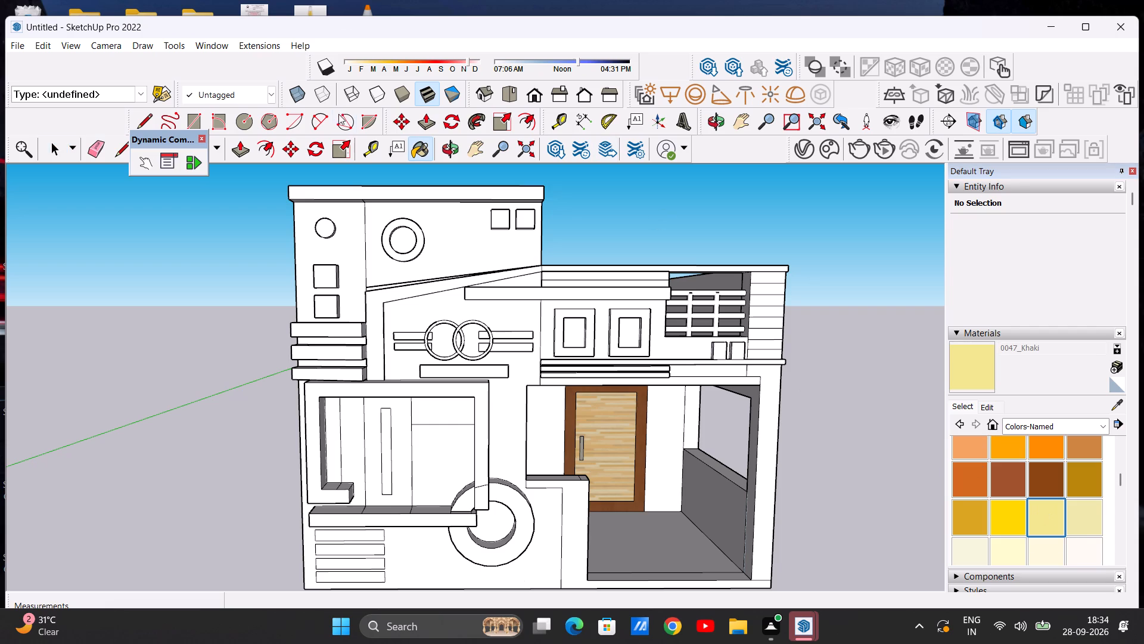
scroll(329, 235, "up", 5)
left_click(327, 229)
scroll(331, 227, "down", 4)
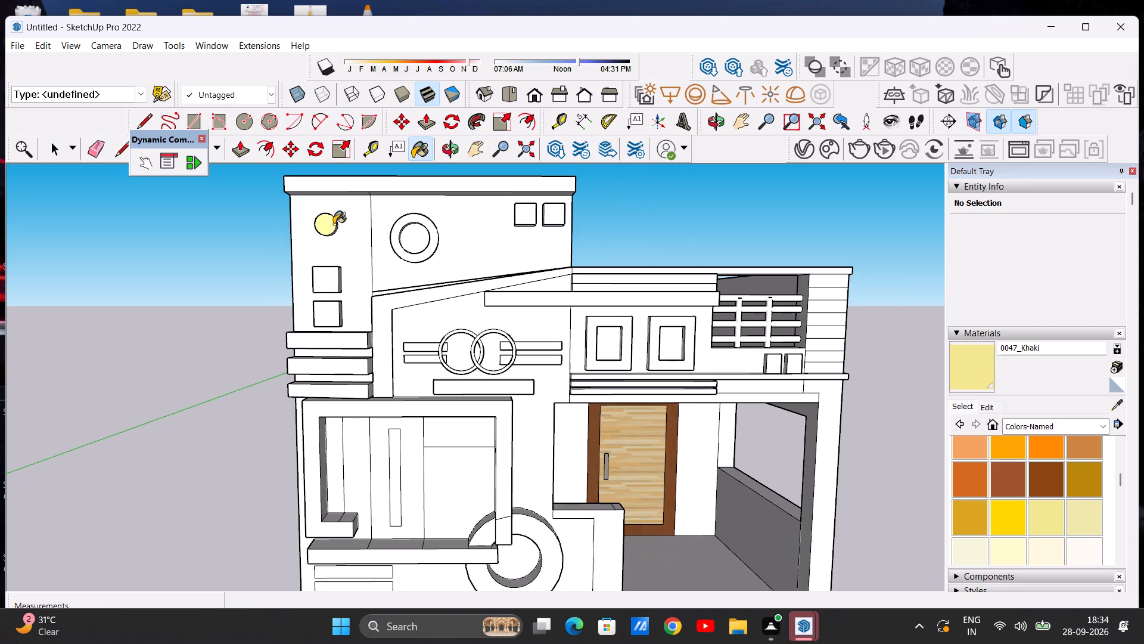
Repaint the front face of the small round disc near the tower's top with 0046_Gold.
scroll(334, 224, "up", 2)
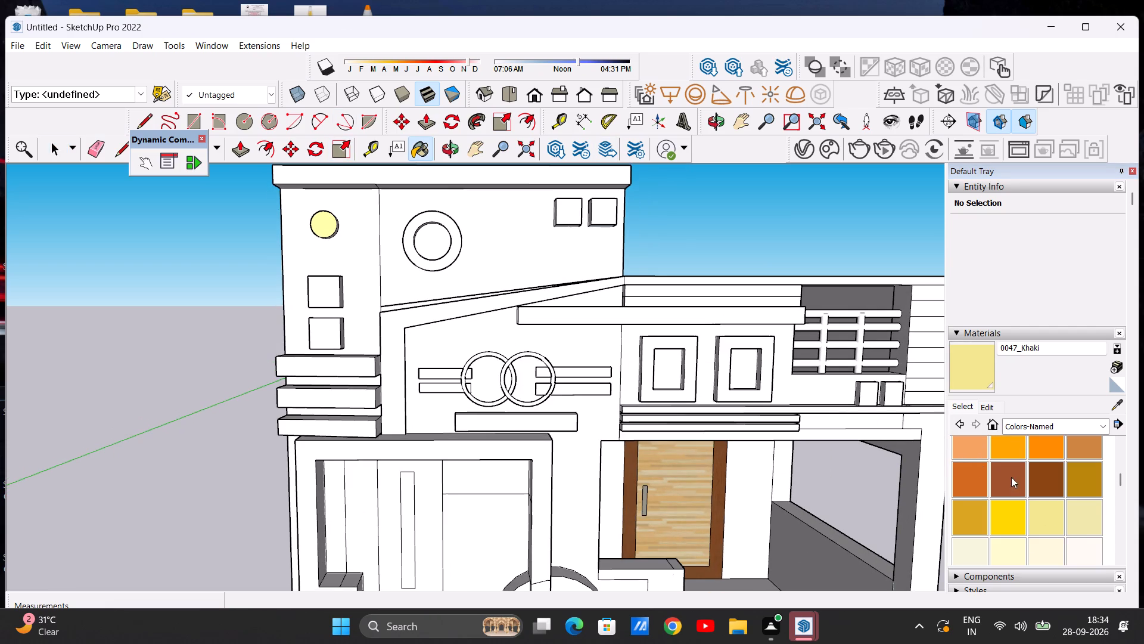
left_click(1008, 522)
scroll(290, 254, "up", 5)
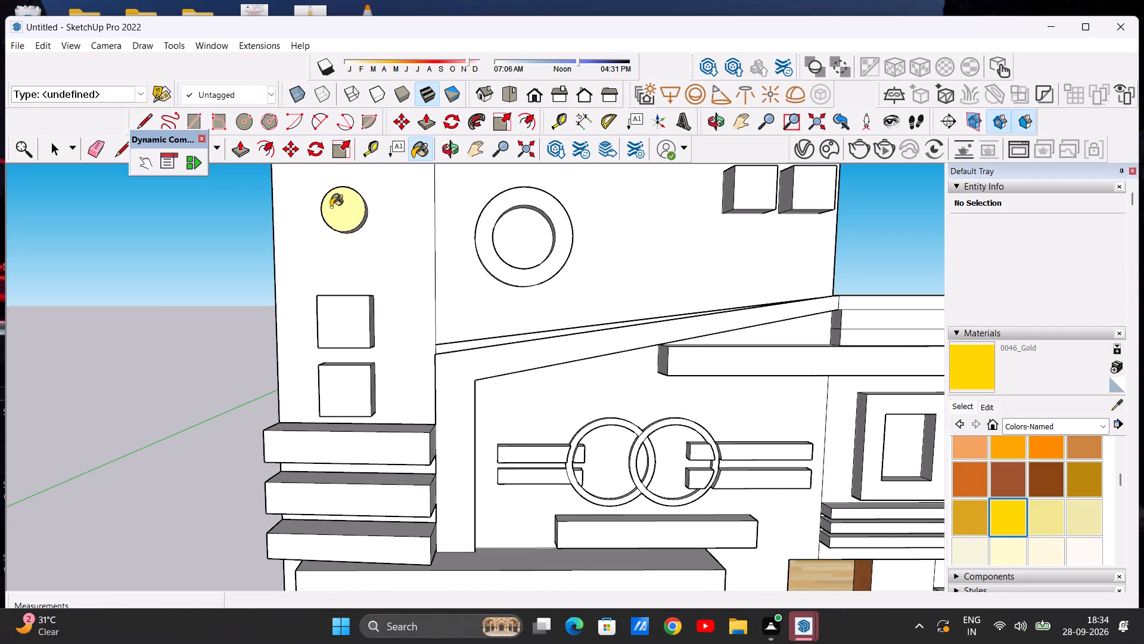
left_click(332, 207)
Repaint the front face of the small round disc near the tower's top with 0045_Goldenrod.
scroll(362, 257, "down", 6)
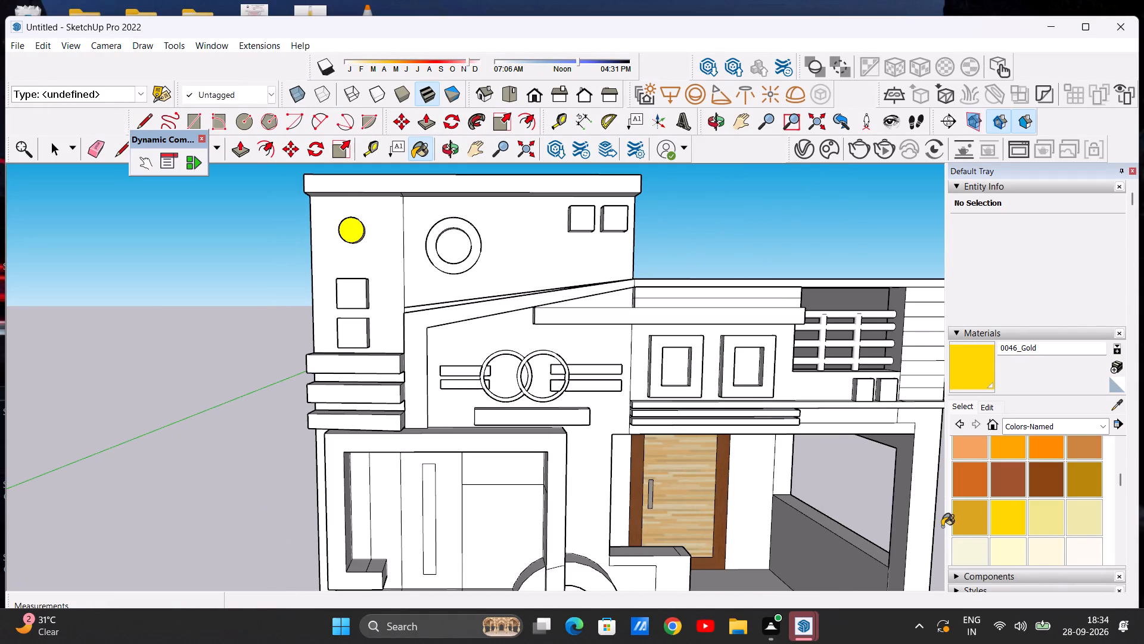
left_click(969, 515)
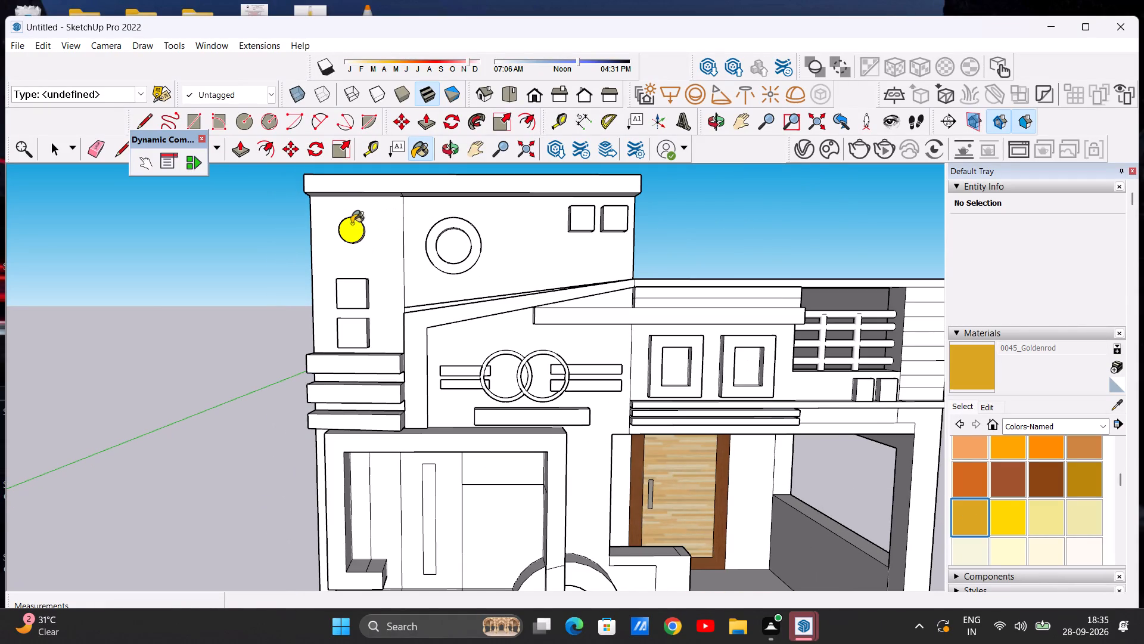
left_click(349, 227)
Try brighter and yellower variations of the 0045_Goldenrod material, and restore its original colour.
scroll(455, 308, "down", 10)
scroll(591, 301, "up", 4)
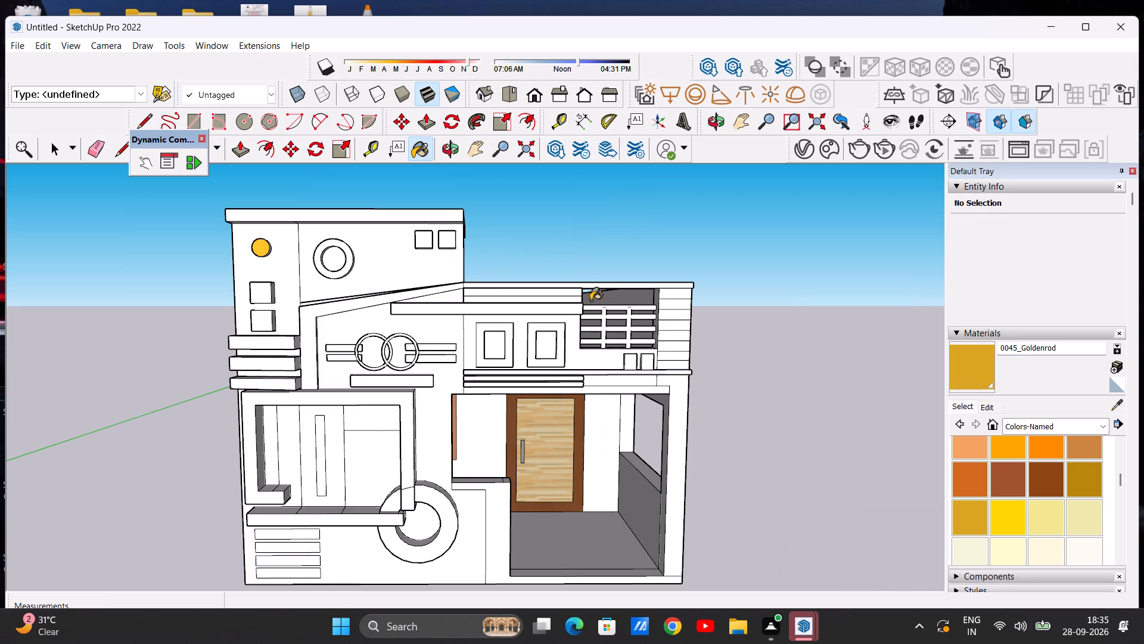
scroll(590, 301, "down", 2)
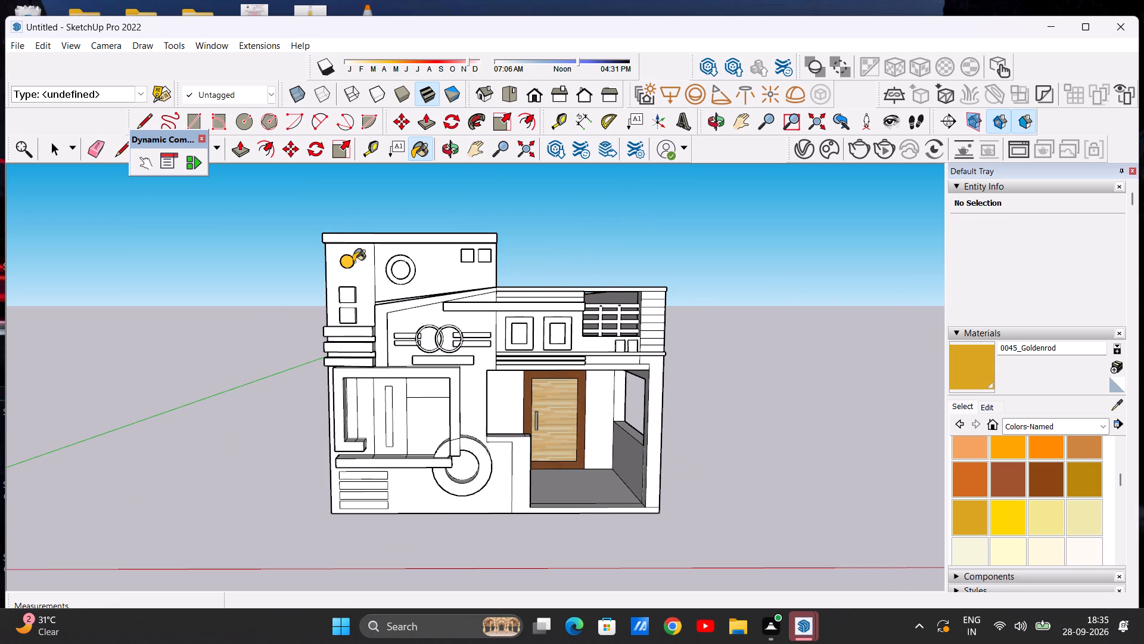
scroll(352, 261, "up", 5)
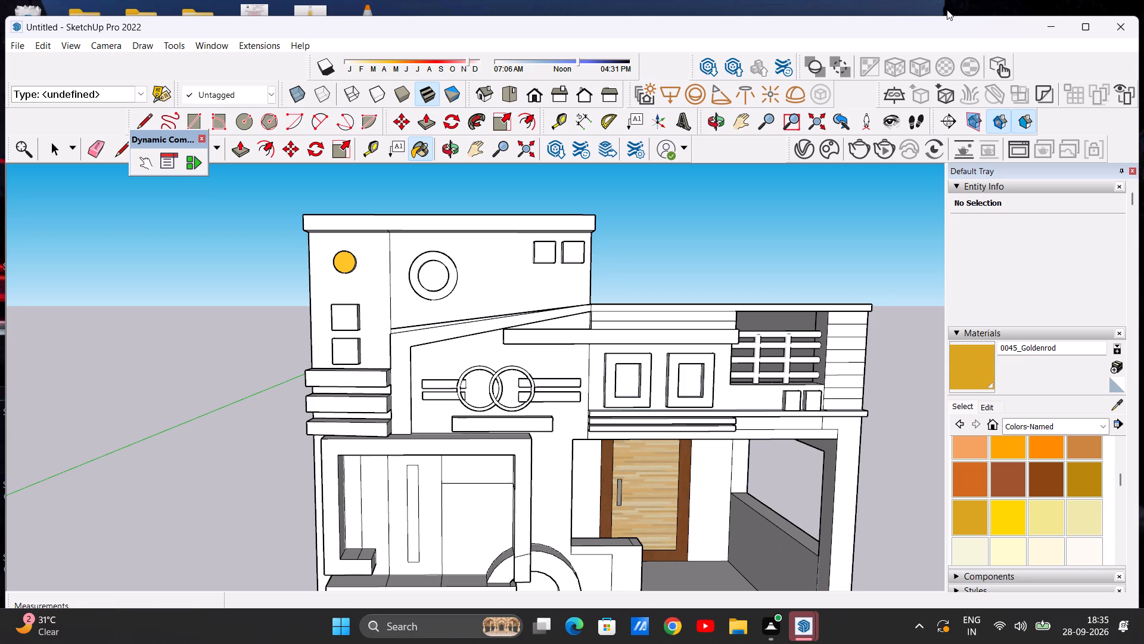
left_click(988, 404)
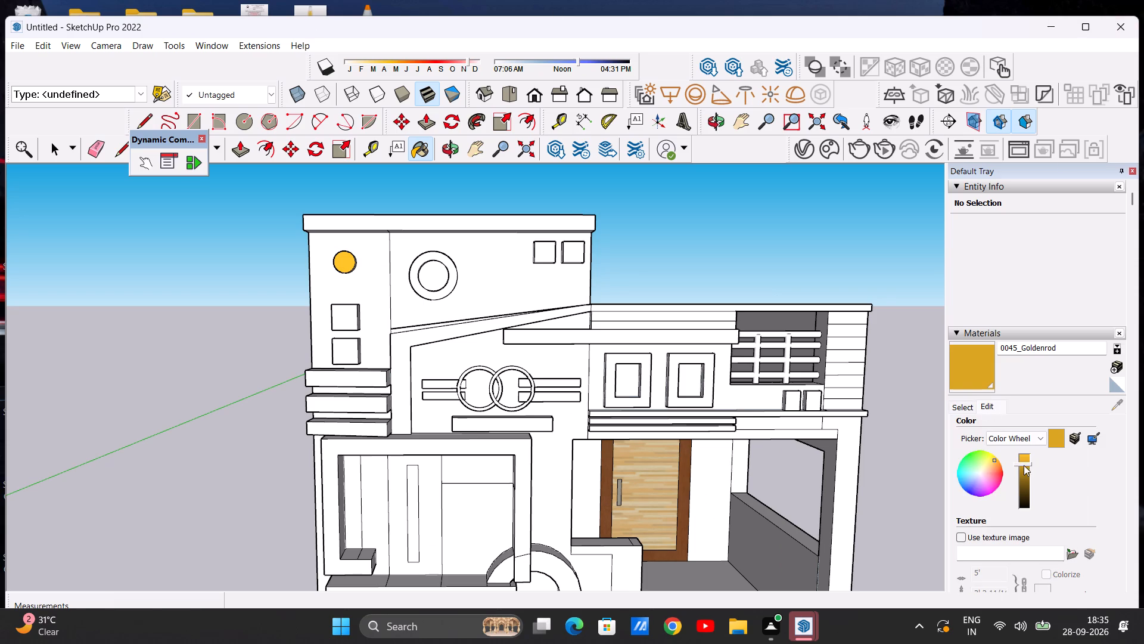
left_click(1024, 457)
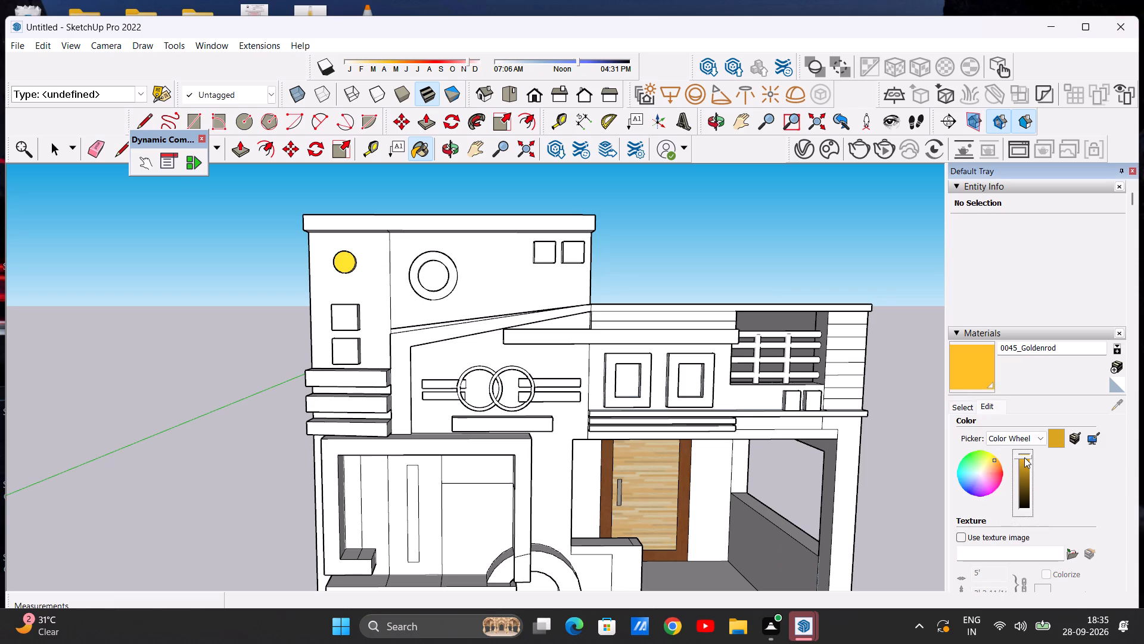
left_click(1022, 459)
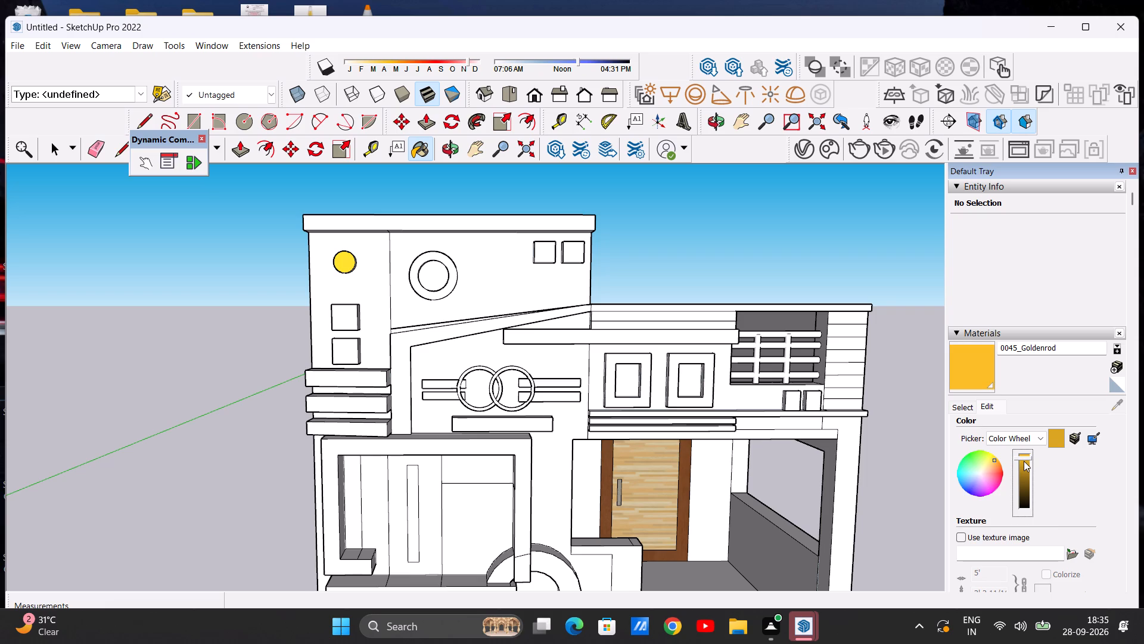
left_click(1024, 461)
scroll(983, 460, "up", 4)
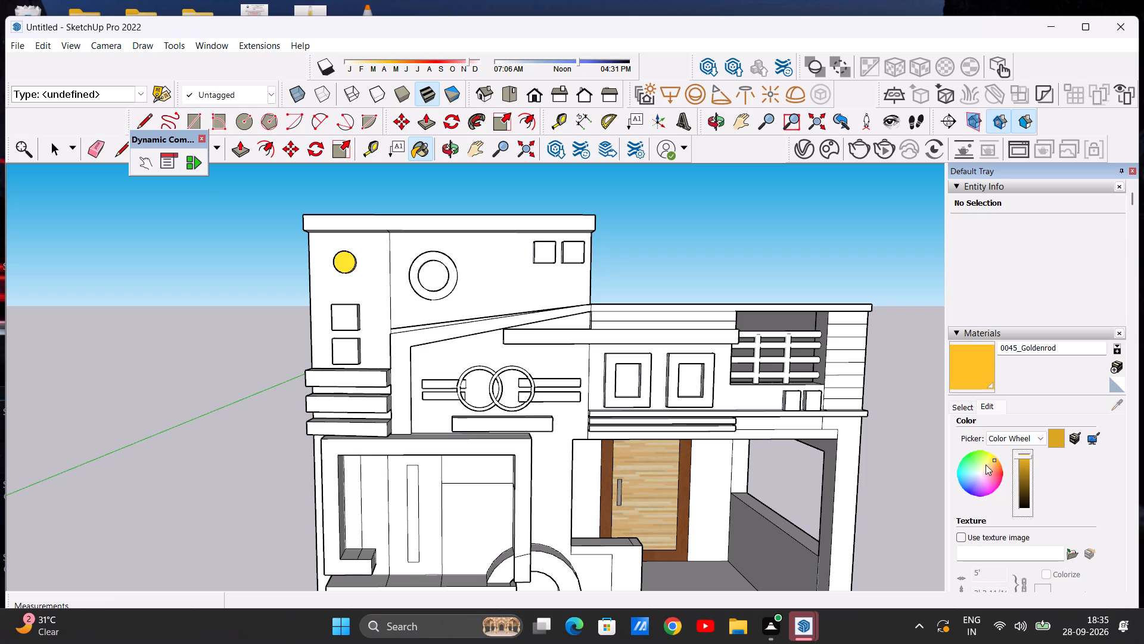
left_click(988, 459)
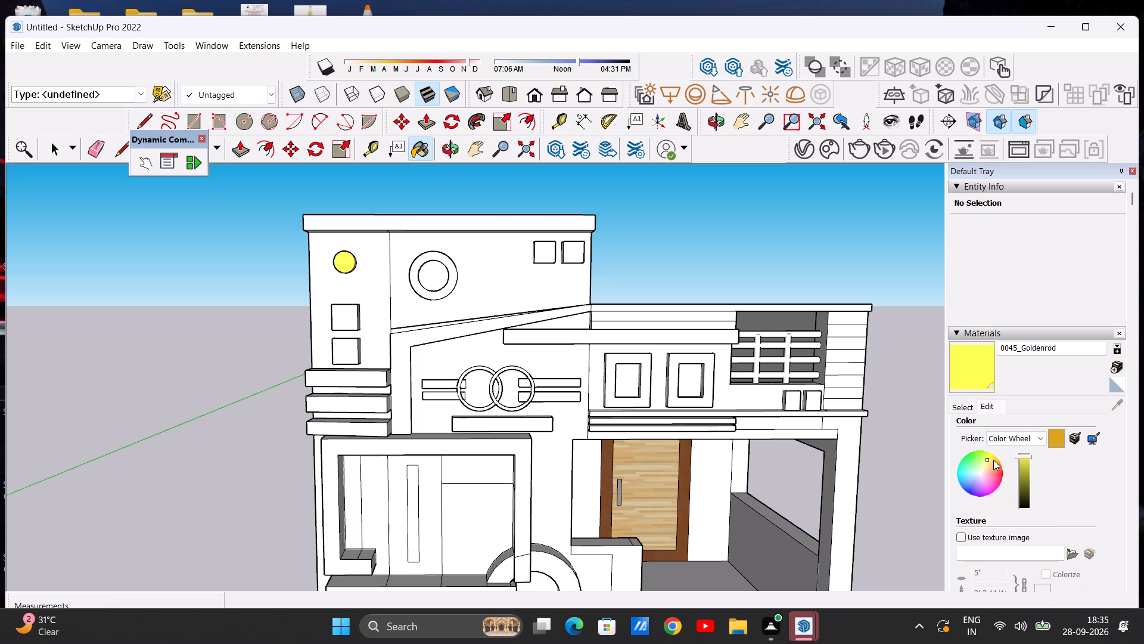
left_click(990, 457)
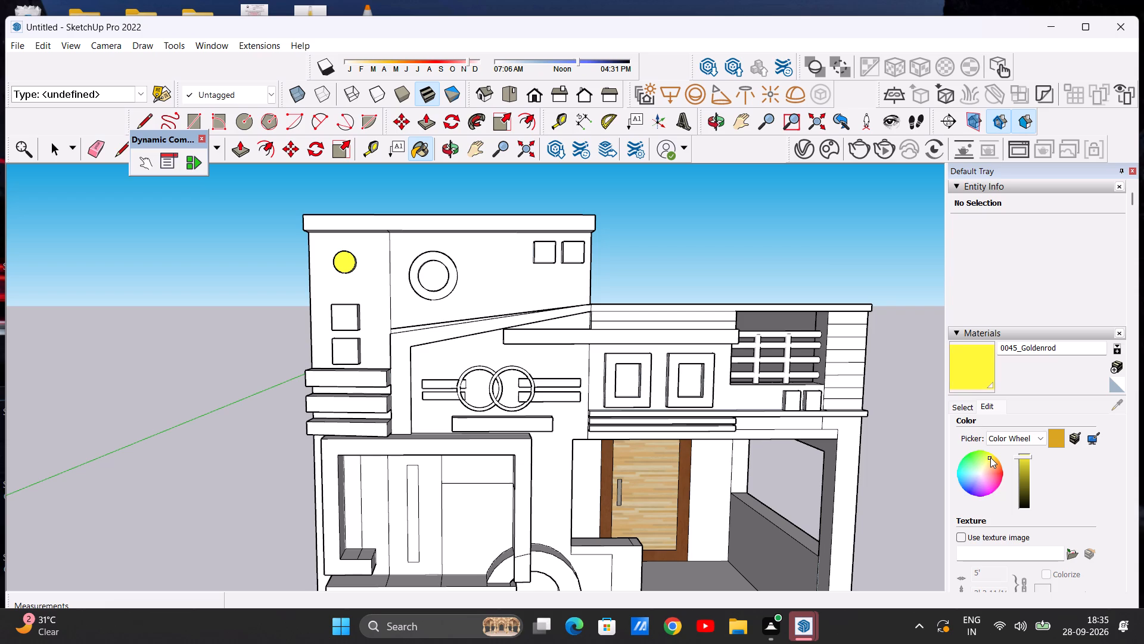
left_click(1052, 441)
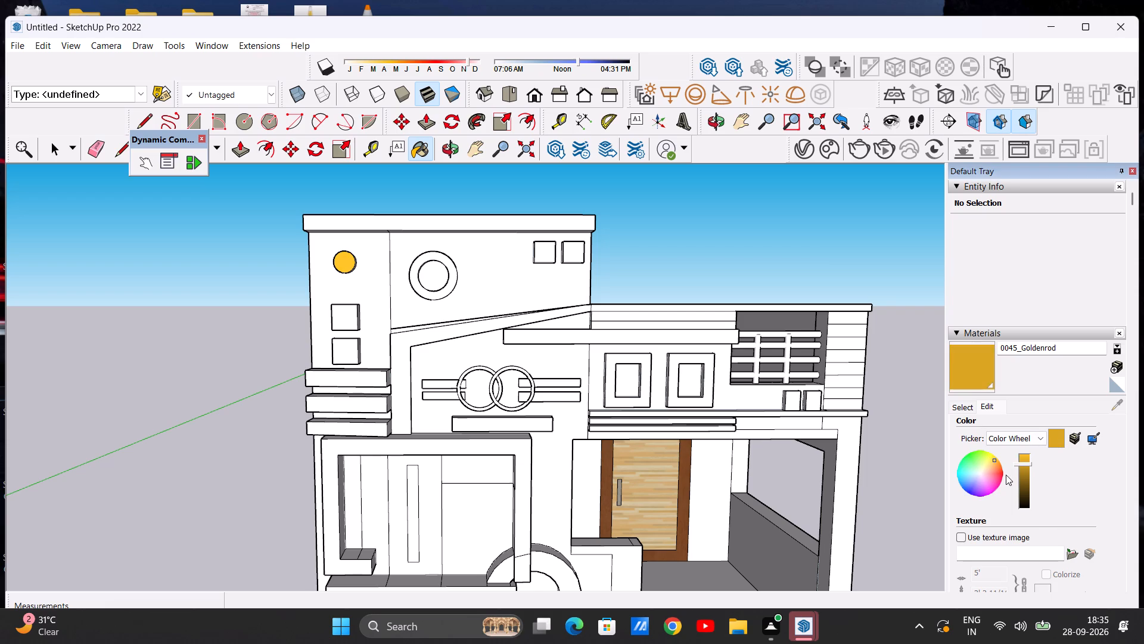
Brighten the 0045_Goldenrod material to a lighter yellow-orange and apply it to the tower disc's front face.
scroll(1006, 475, "up", 4)
left_click(1024, 459)
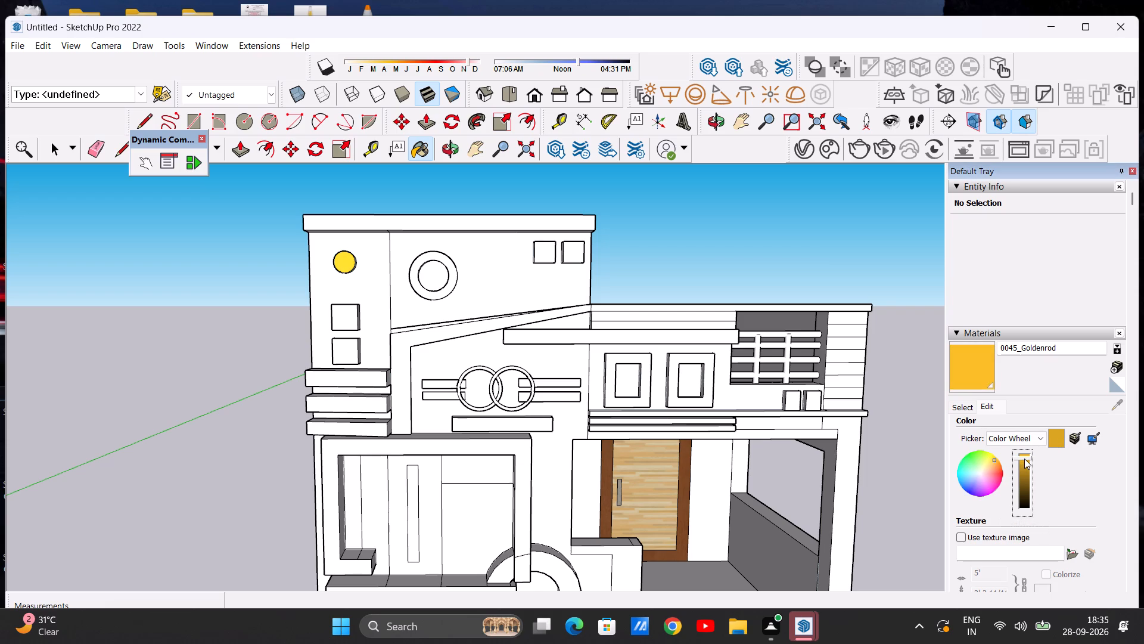
scroll(349, 270, "up", 5)
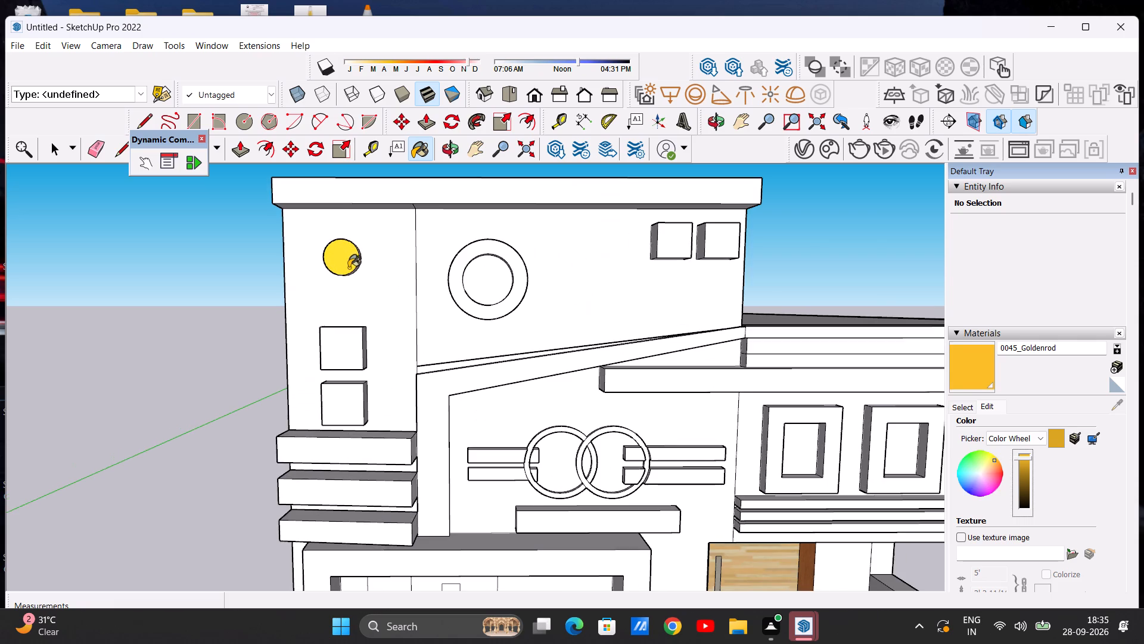
left_click(338, 256)
Paint the curved side of the small tower disc with the brightened 0045_Goldenrod.
scroll(430, 260, "down", 10)
middle_click_drag(406, 264, 524, 321)
scroll(397, 265, "up", 18)
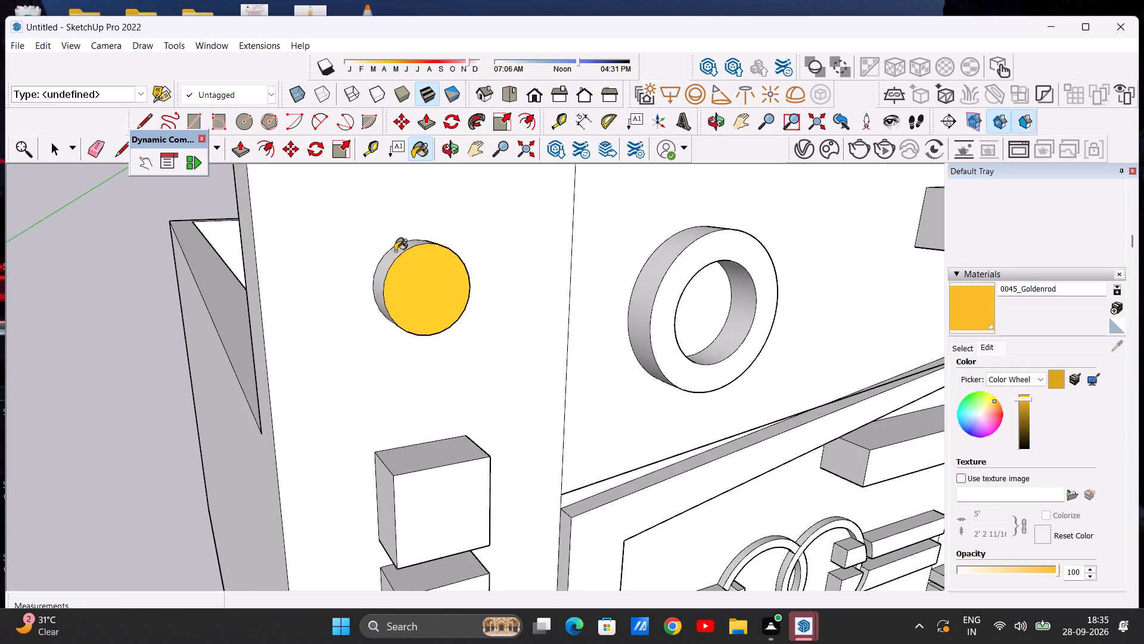
left_click(395, 251)
Paint the front face and outer curved side of the raised ring on the tower's upper wall with 0045_Goldenrod.
scroll(386, 251, "down", 11)
middle_click_drag(534, 314, 427, 284)
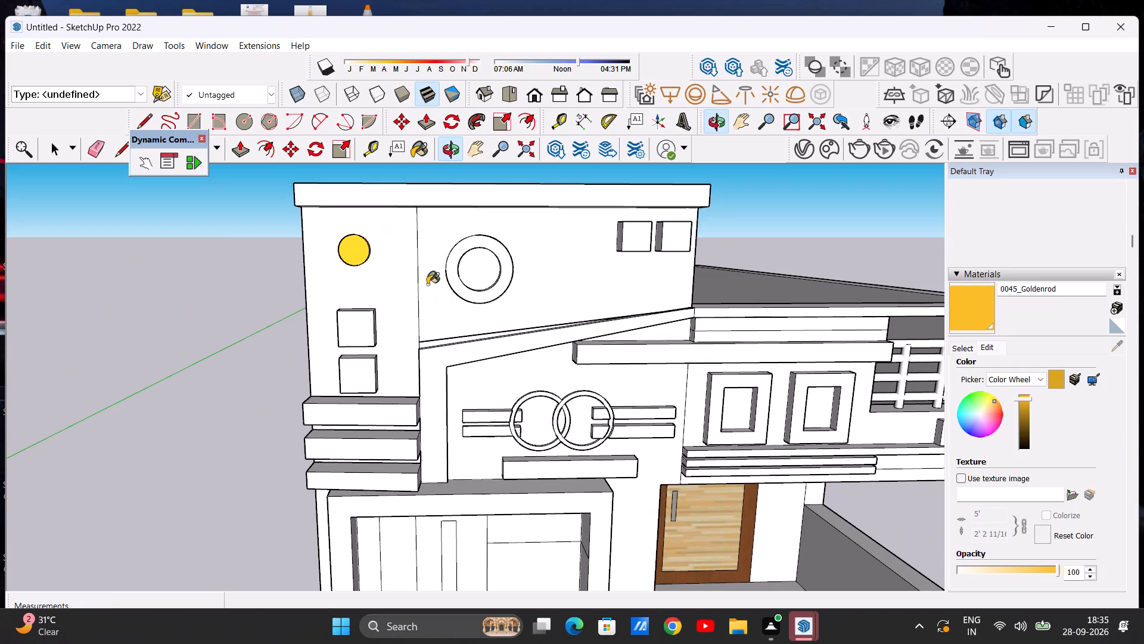
scroll(357, 252, "down", 7)
scroll(402, 252, "up", 7)
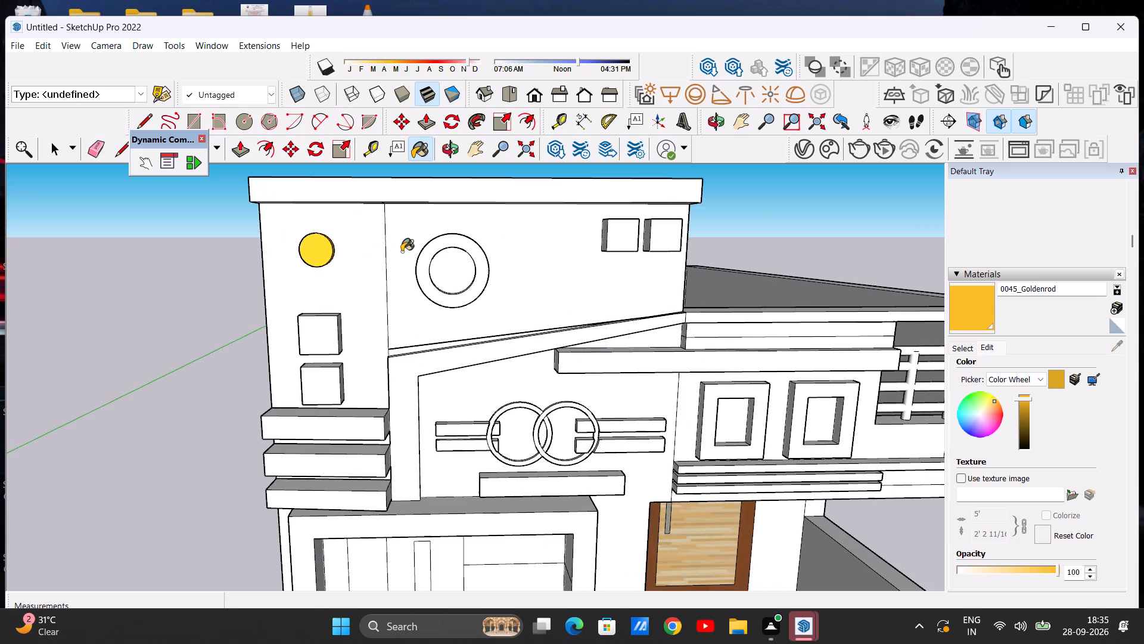
scroll(436, 267, "down", 5)
scroll(444, 253, "up", 8)
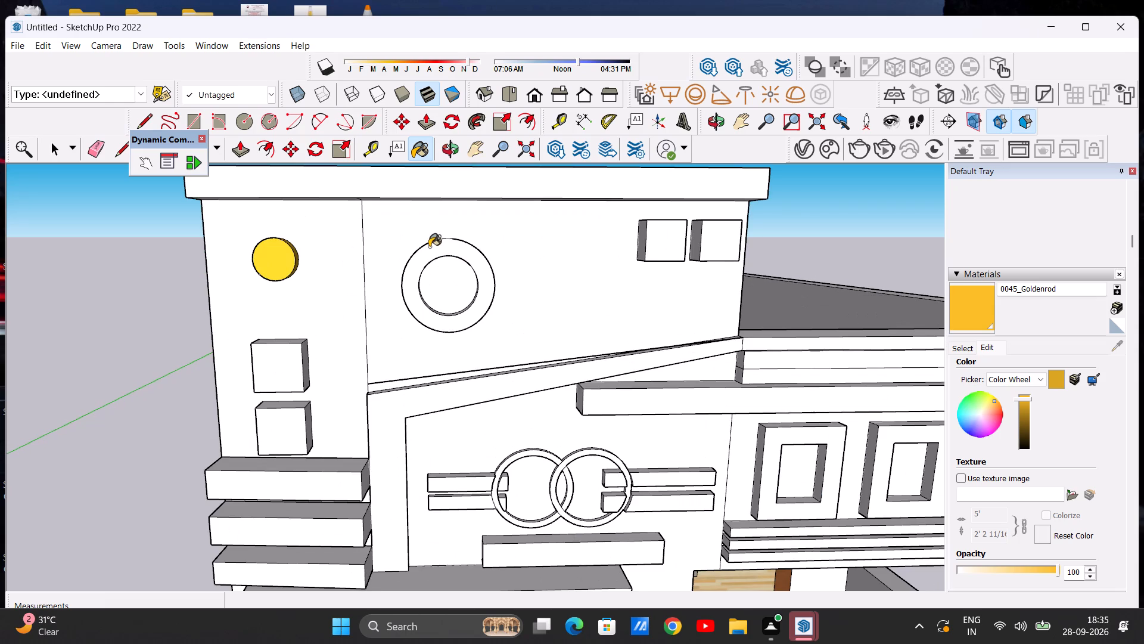
left_click(427, 253)
scroll(440, 261, "down", 12)
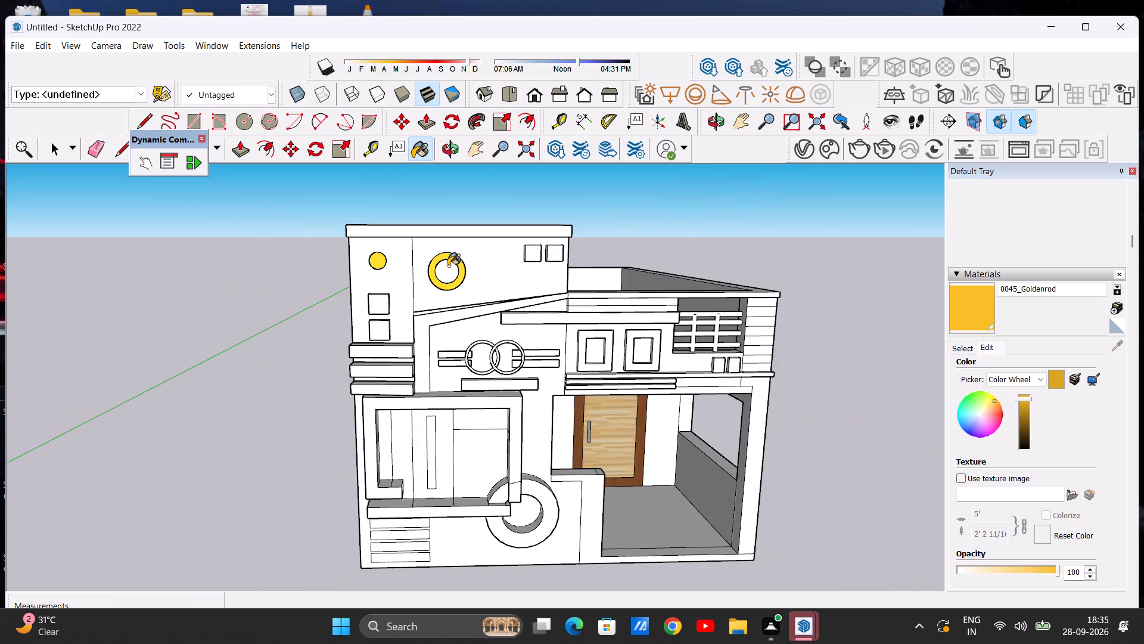
scroll(441, 265, "up", 5)
middle_click_drag(407, 261, 481, 287)
scroll(428, 225, "up", 12)
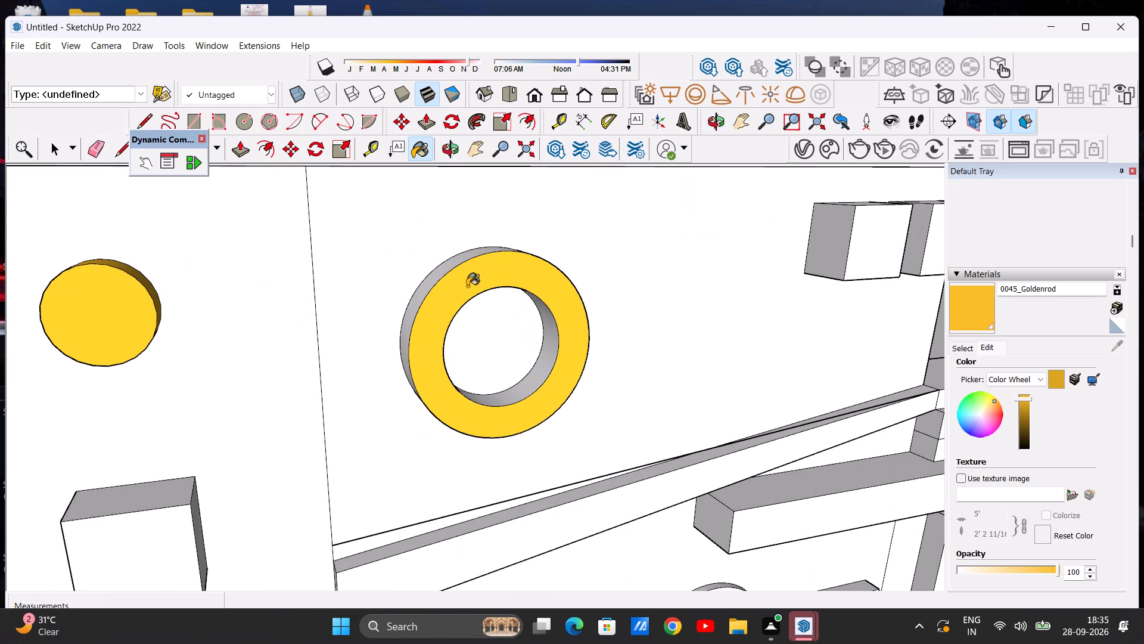
left_click(439, 276)
Examine the front elevation from several angles and distances, including the painted disc and ring on the tower.
scroll(423, 276, "down", 12)
middle_click_drag(457, 289, 415, 279)
scroll(405, 290, "down", 13)
scroll(450, 295, "up", 12)
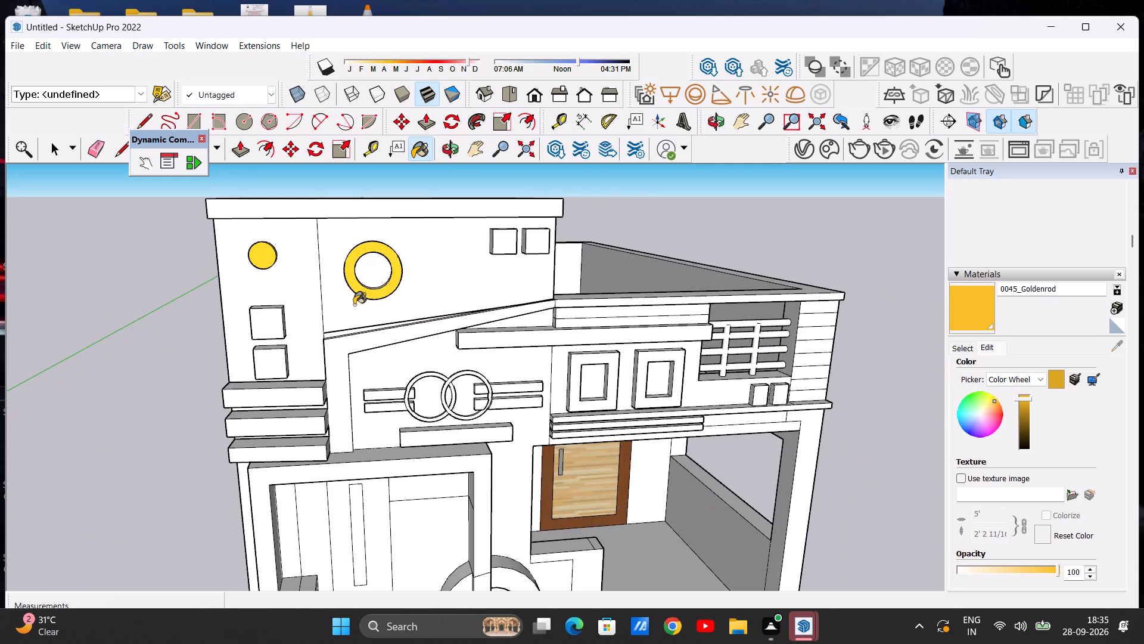
middle_click_drag(439, 286, 297, 279)
scroll(438, 286, "up", 1)
middle_click_drag(299, 283, 380, 315)
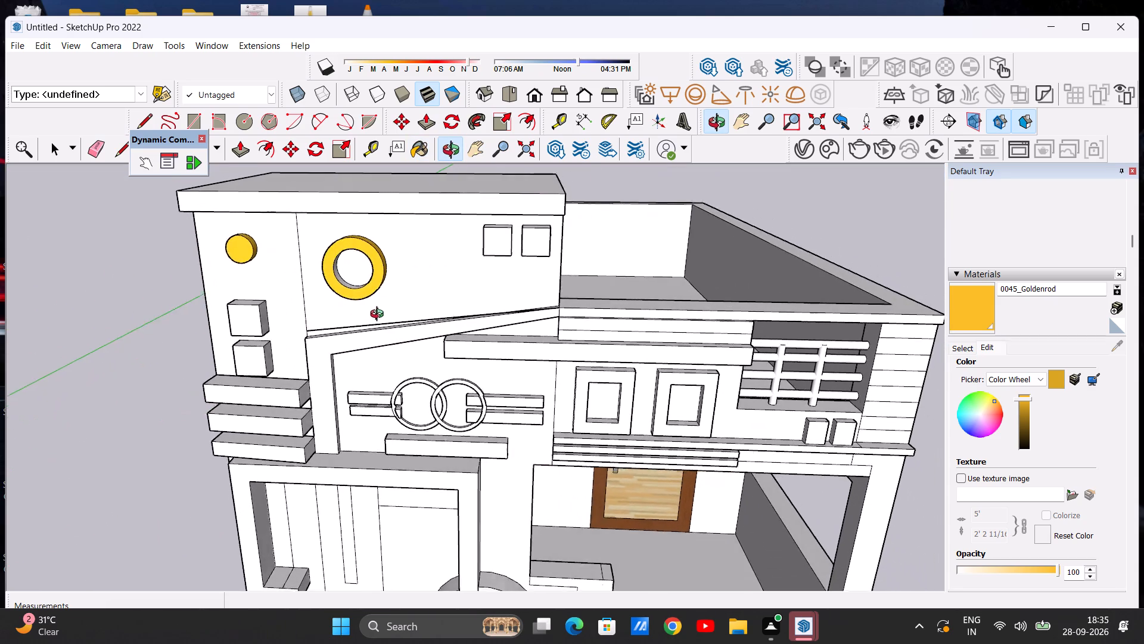
middle_click_drag(380, 315, 410, 283)
scroll(409, 287, "down", 12)
scroll(414, 272, "up", 3)
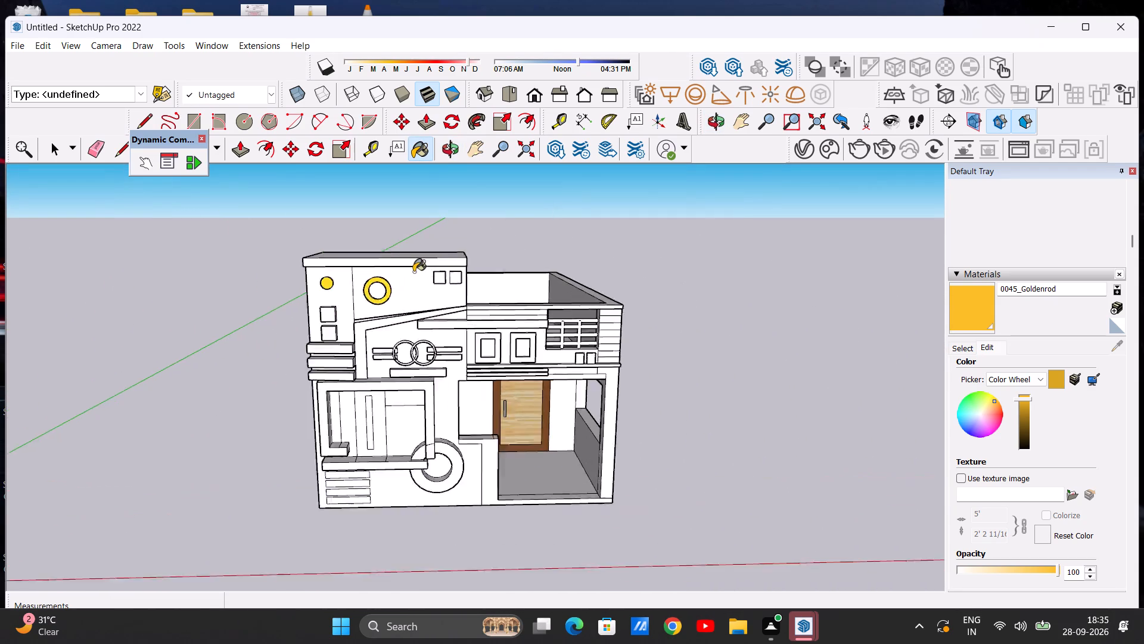
scroll(414, 272, "up", 4)
scroll(405, 271, "down", 3)
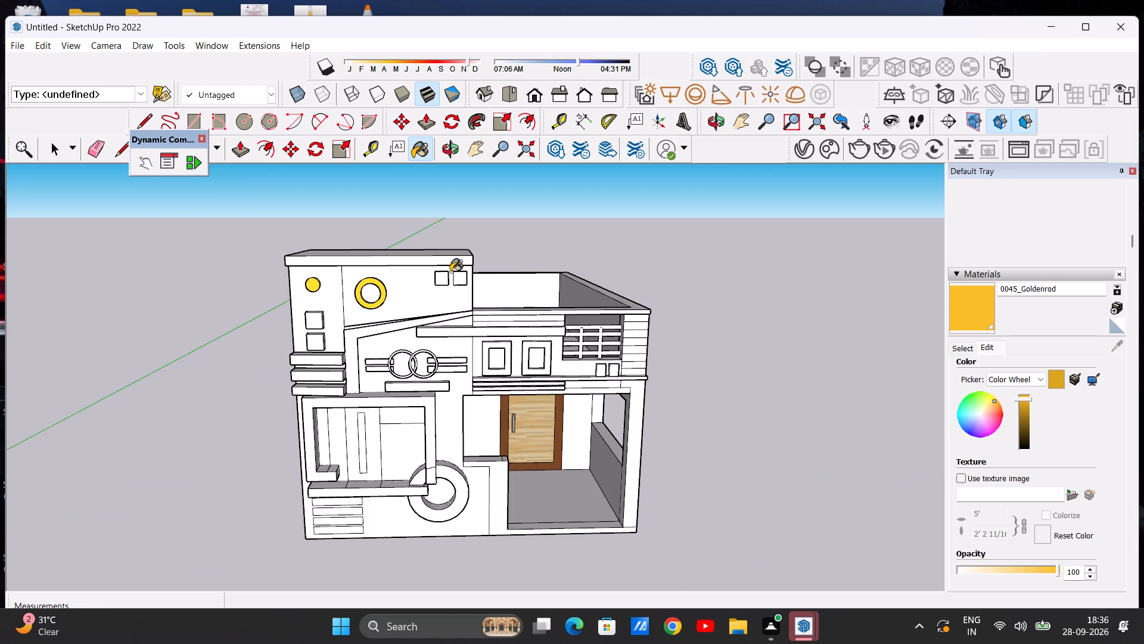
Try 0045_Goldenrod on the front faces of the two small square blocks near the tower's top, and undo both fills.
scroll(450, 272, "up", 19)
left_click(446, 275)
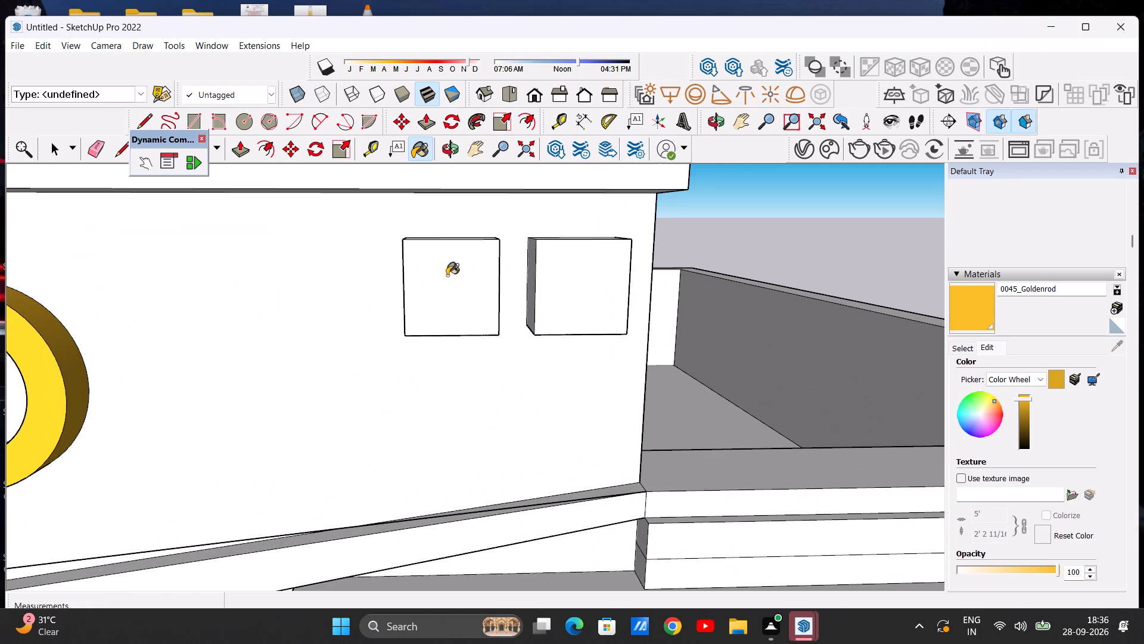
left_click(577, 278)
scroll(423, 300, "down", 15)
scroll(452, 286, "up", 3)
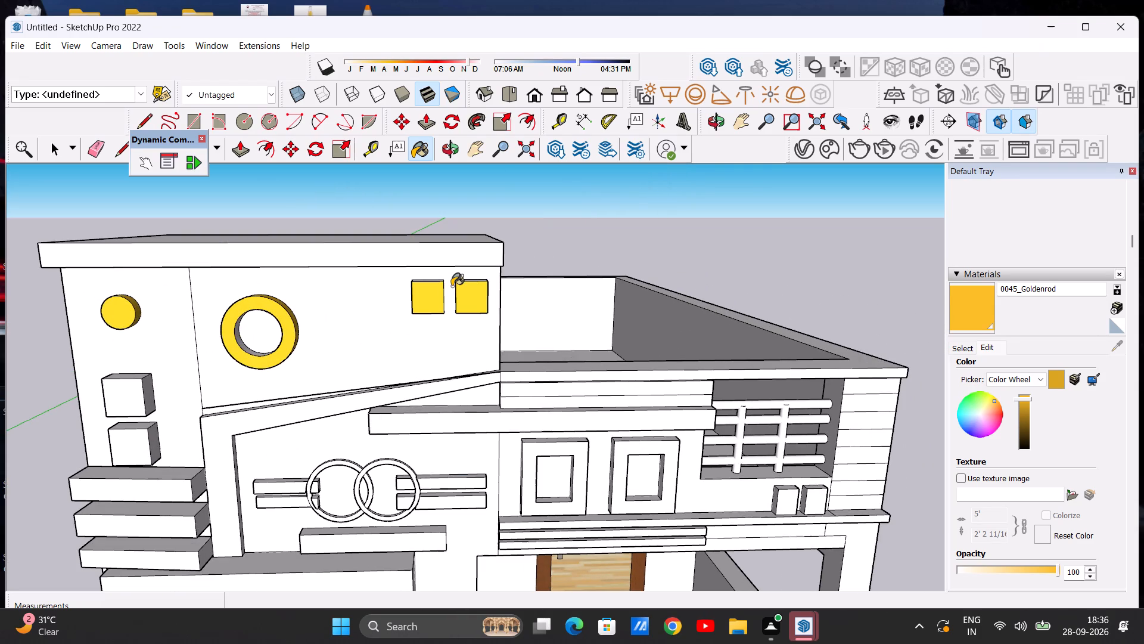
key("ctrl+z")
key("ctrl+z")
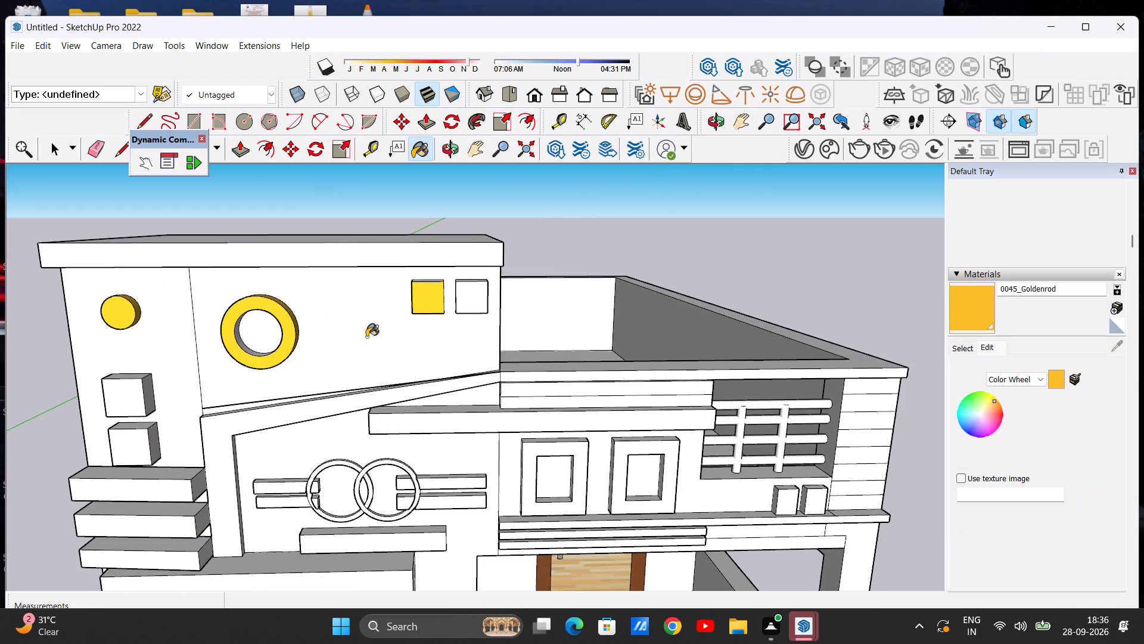
Paint both visible parts of the front face of the large ring at the projecting window frame's lower corner with 0045_Goldenrod.
scroll(311, 343, "down", 11)
scroll(300, 473, "up", 1)
middle_click_drag(300, 466, 300, 456)
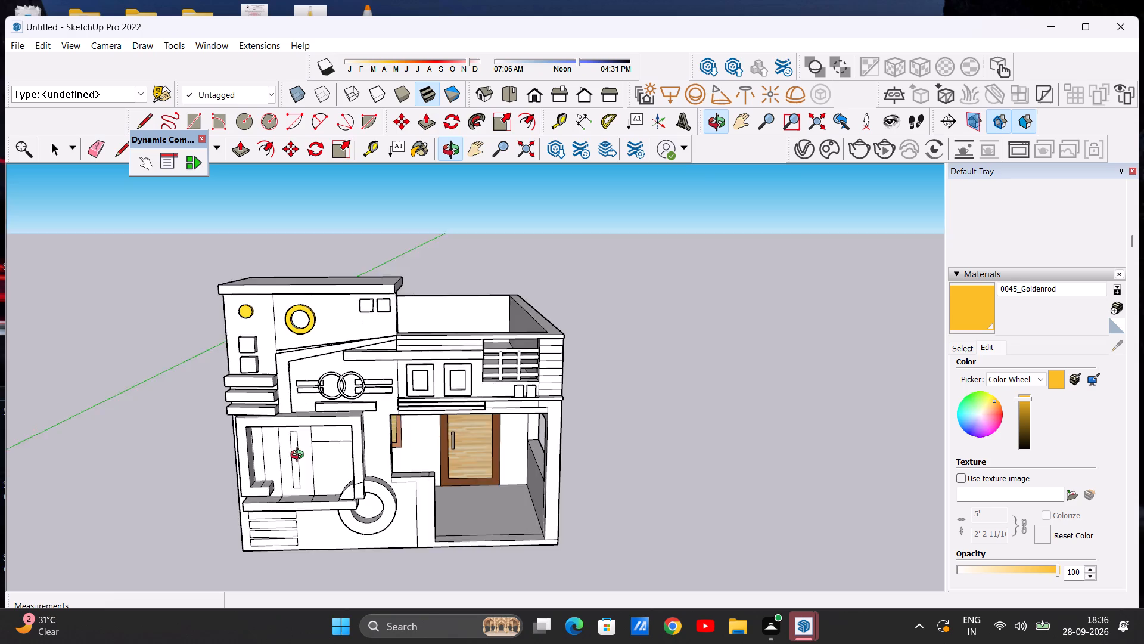
middle_click_drag(300, 456, 306, 422)
scroll(334, 512, "up", 6)
scroll(363, 419, "up", 5)
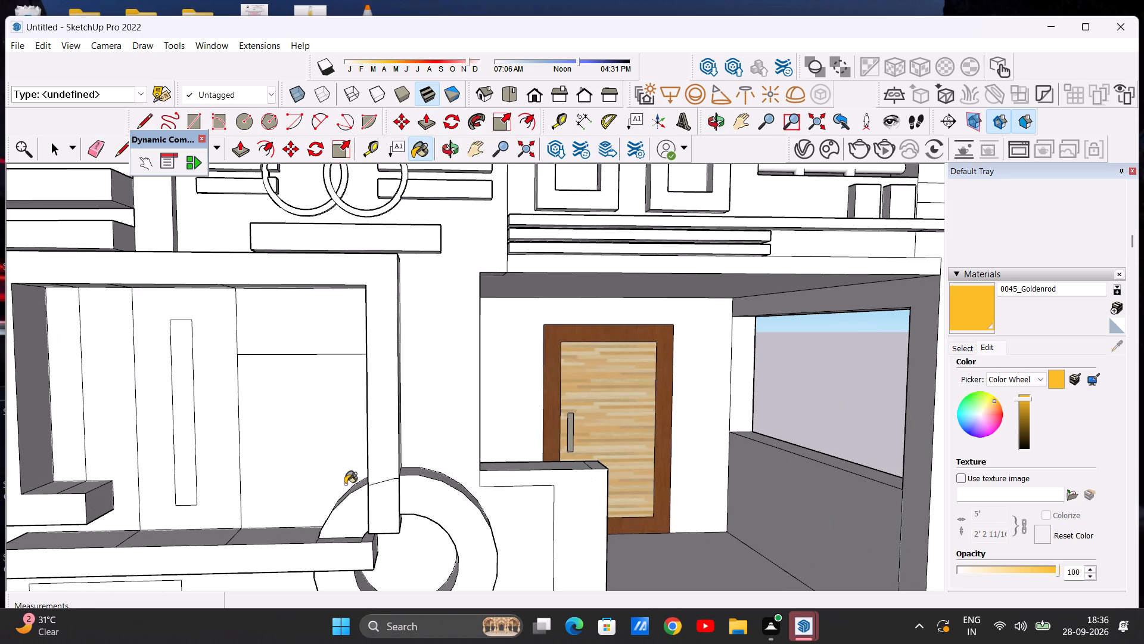
left_click(332, 521)
left_click(416, 507)
Paint the inner curved side of the large lower ring with 0045_Goldenrod.
scroll(408, 457, "down", 7)
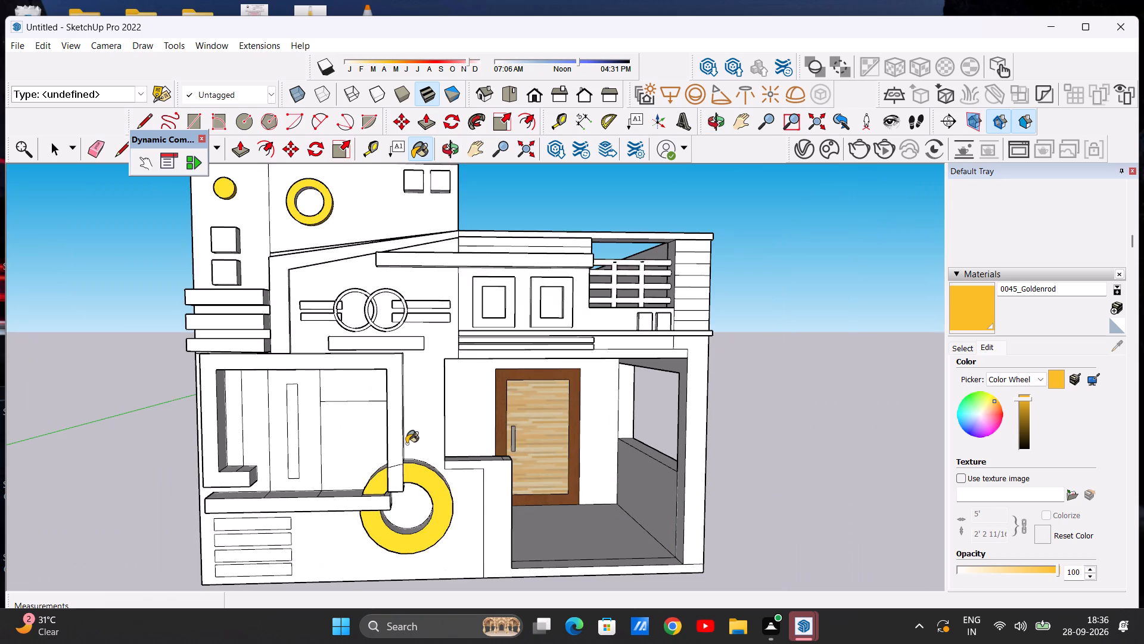
scroll(416, 462, "down", 3)
scroll(396, 559, "up", 7)
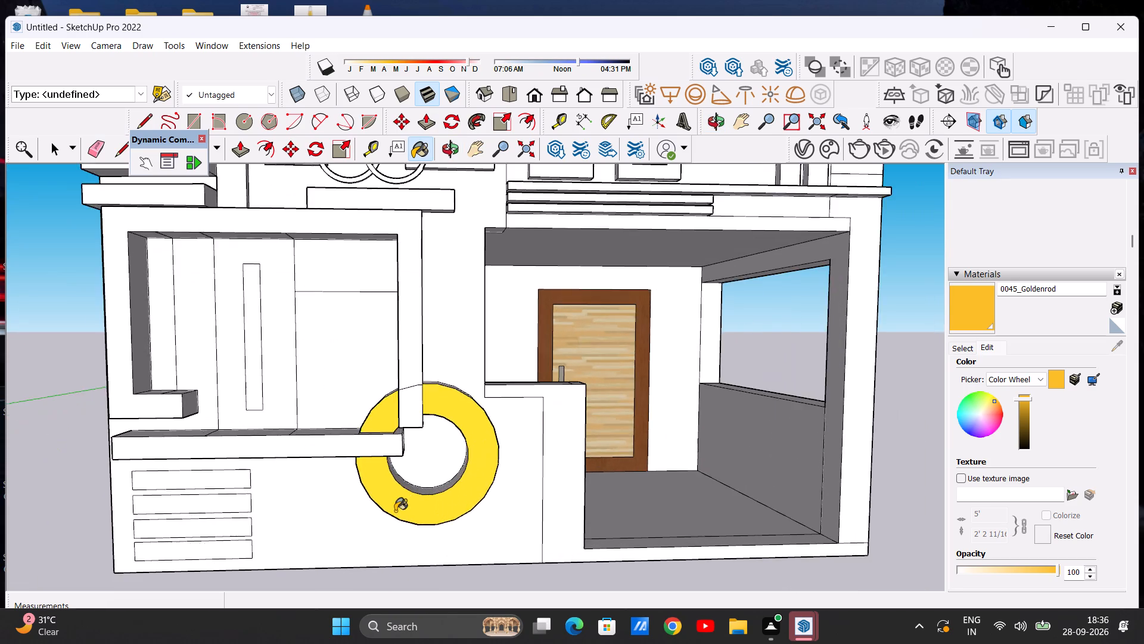
scroll(395, 511, "up", 13)
left_click(386, 506)
scroll(434, 475, "down", 9)
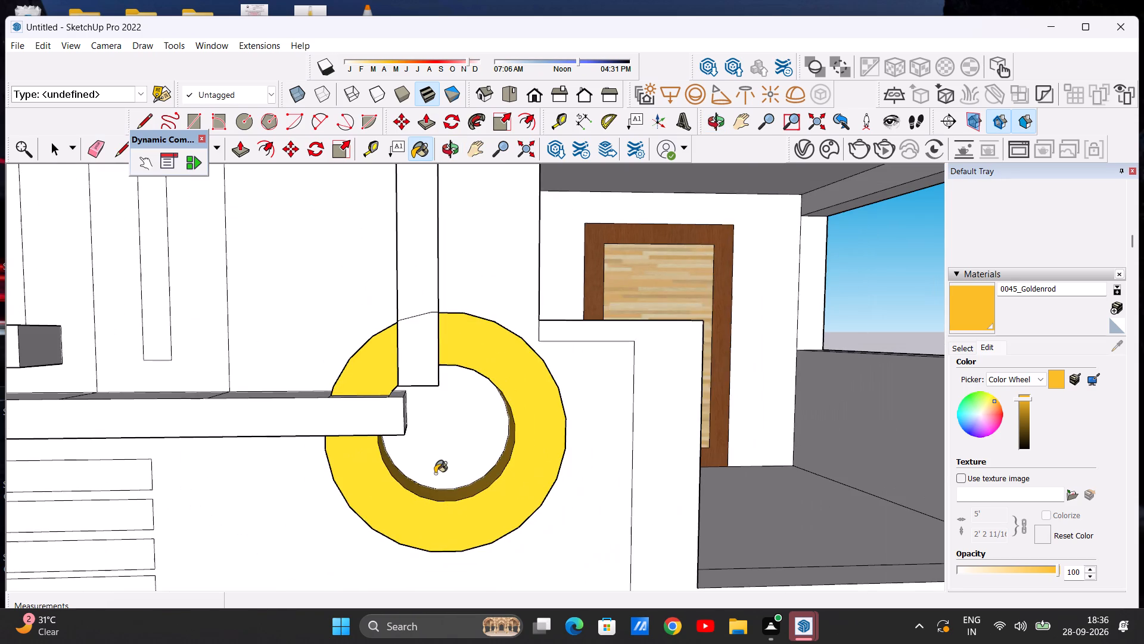
Paint the outer curved side of the large lower ring with 0045_Goldenrod, both above and below the window frame's bar.
middle_click_drag(423, 470, 506, 462)
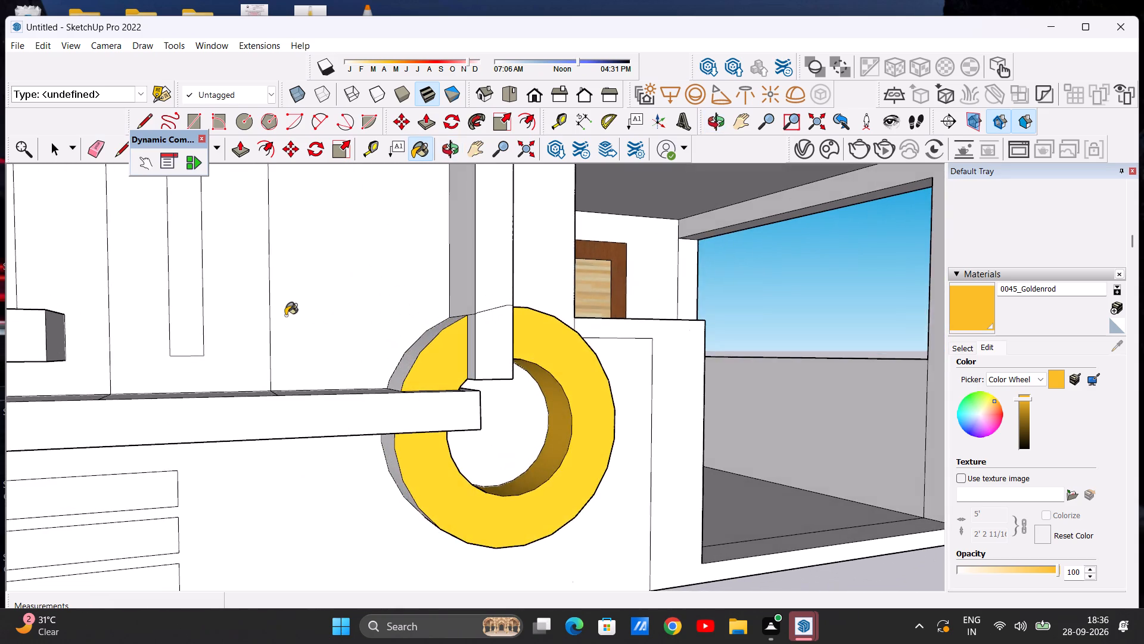
scroll(417, 343, "up", 6)
left_click(418, 343)
scroll(401, 338, "down", 8)
scroll(368, 475, "up", 5)
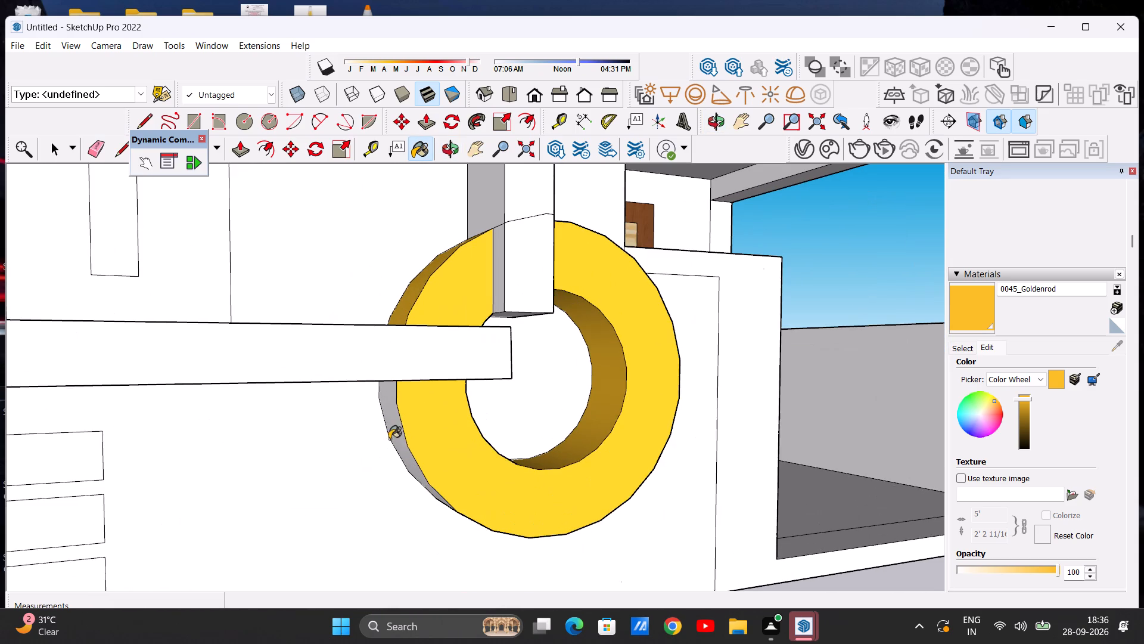
left_click(401, 426)
scroll(374, 436, "down", 9)
middle_click_drag(294, 438, 214, 456)
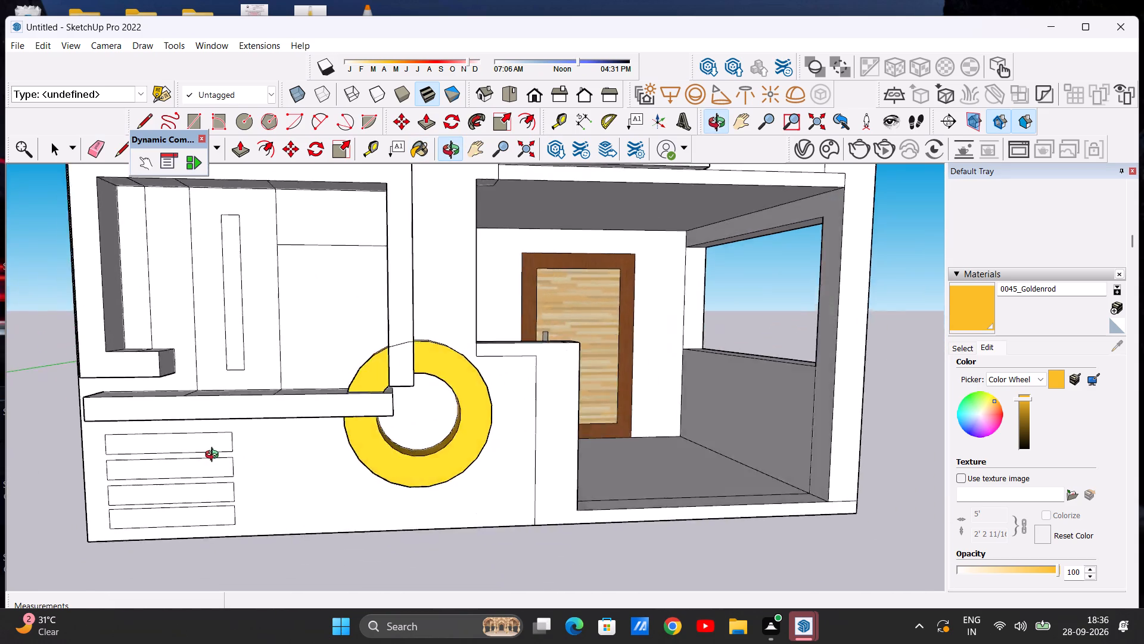
middle_click_drag(214, 456, 235, 463)
Examine the whole front elevation from different distances, comparing the painted disc and rings with the unpainted decorative elements.
scroll(179, 473, "down", 12)
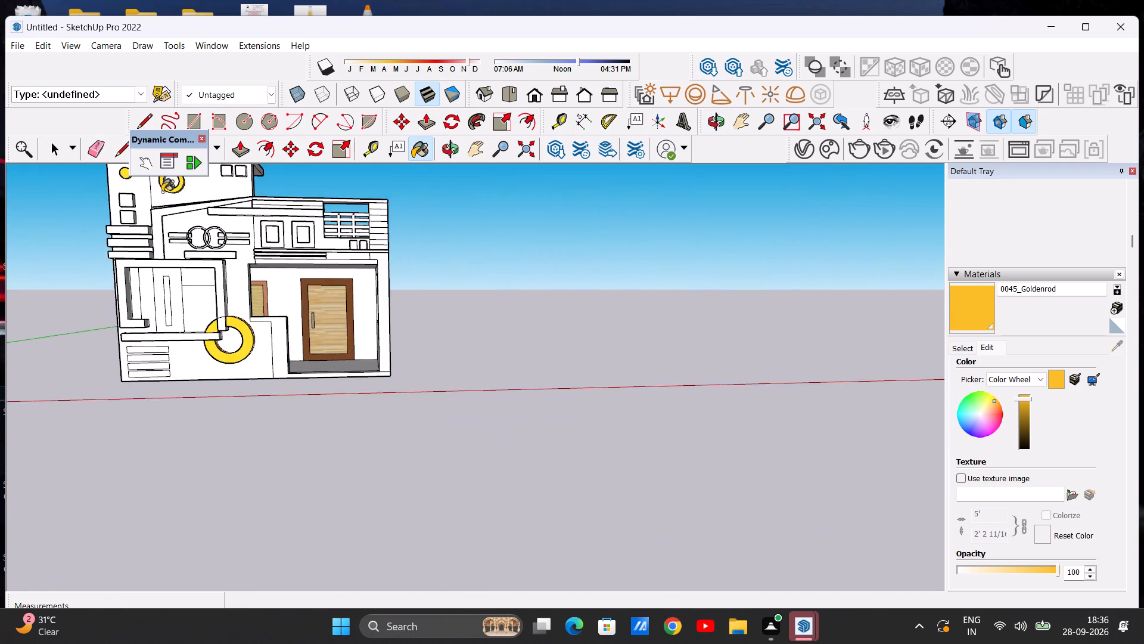
scroll(162, 192, "down", 11)
scroll(183, 261, "up", 9)
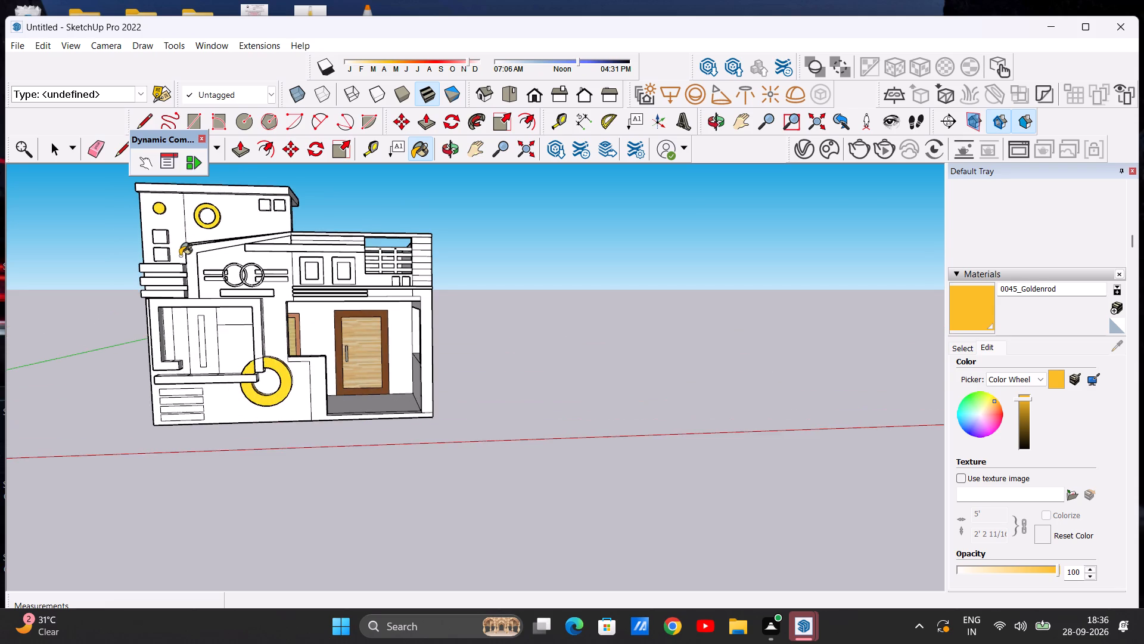
scroll(197, 286, "down", 3)
scroll(247, 328, "down", 2)
scroll(115, 280, "up", 7)
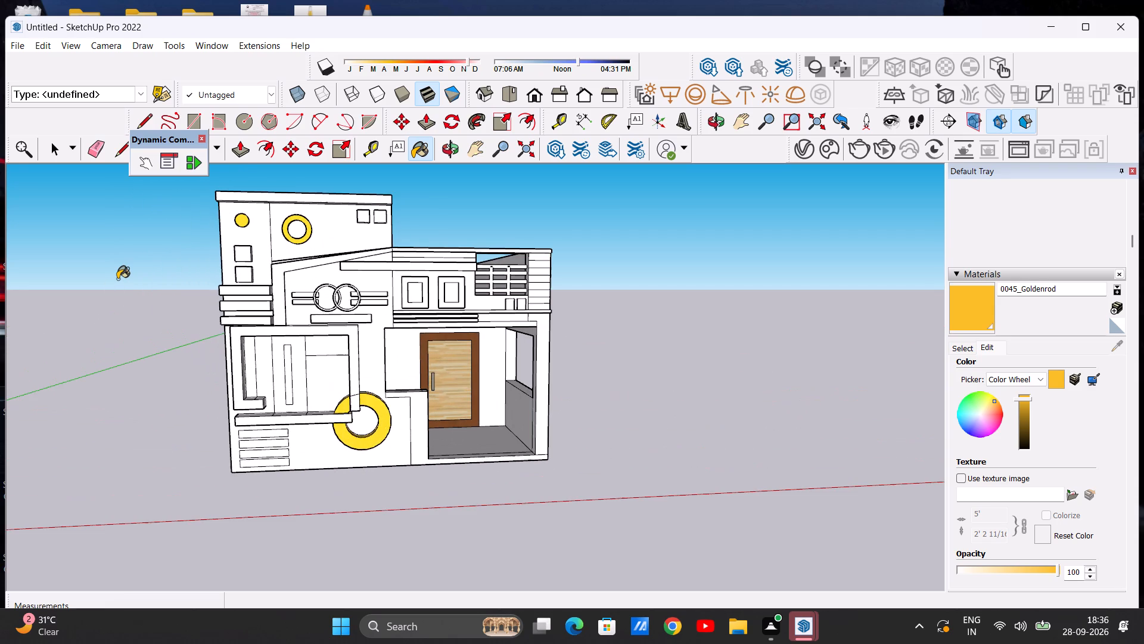
scroll(279, 279, "up", 3)
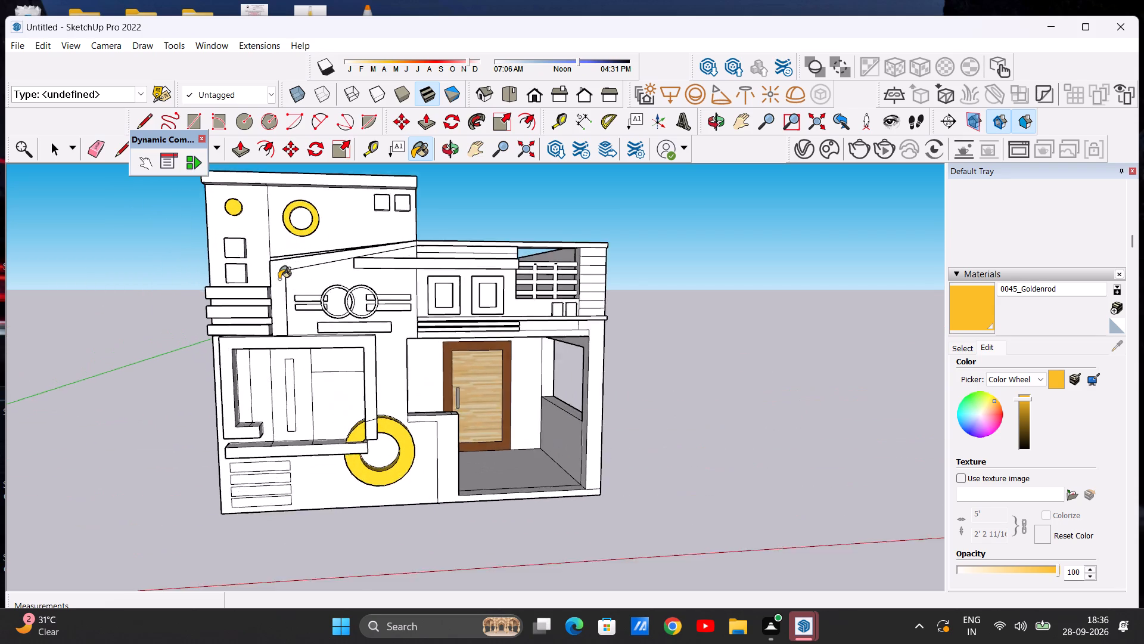
scroll(279, 279, "up", 2)
scroll(307, 295, "down", 5)
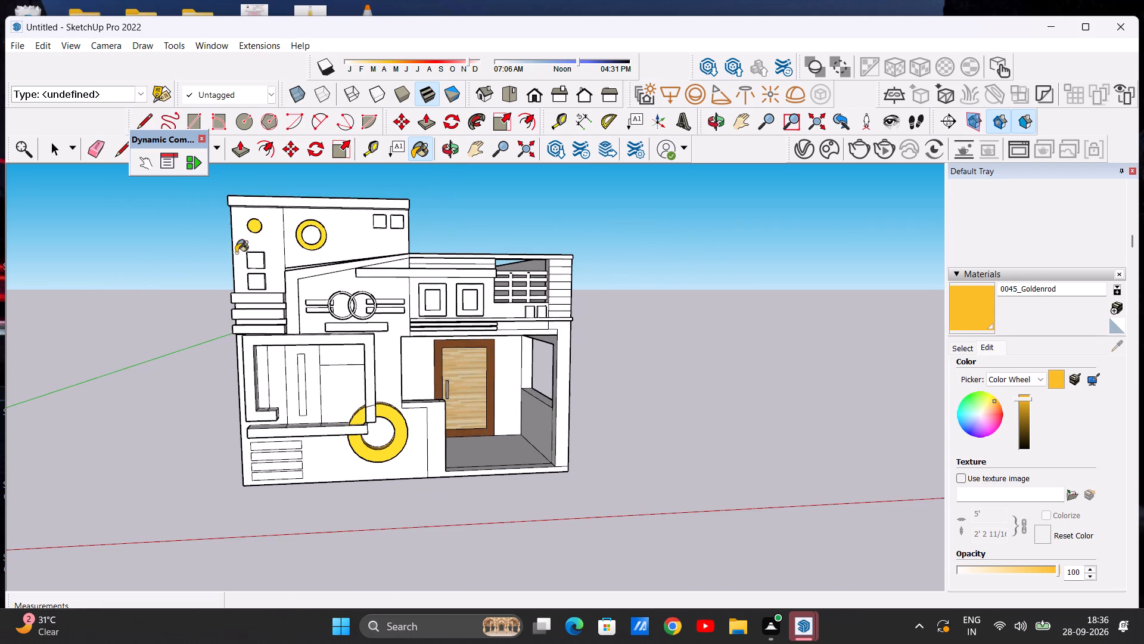
scroll(247, 243, "up", 7)
scroll(270, 255, "down", 4)
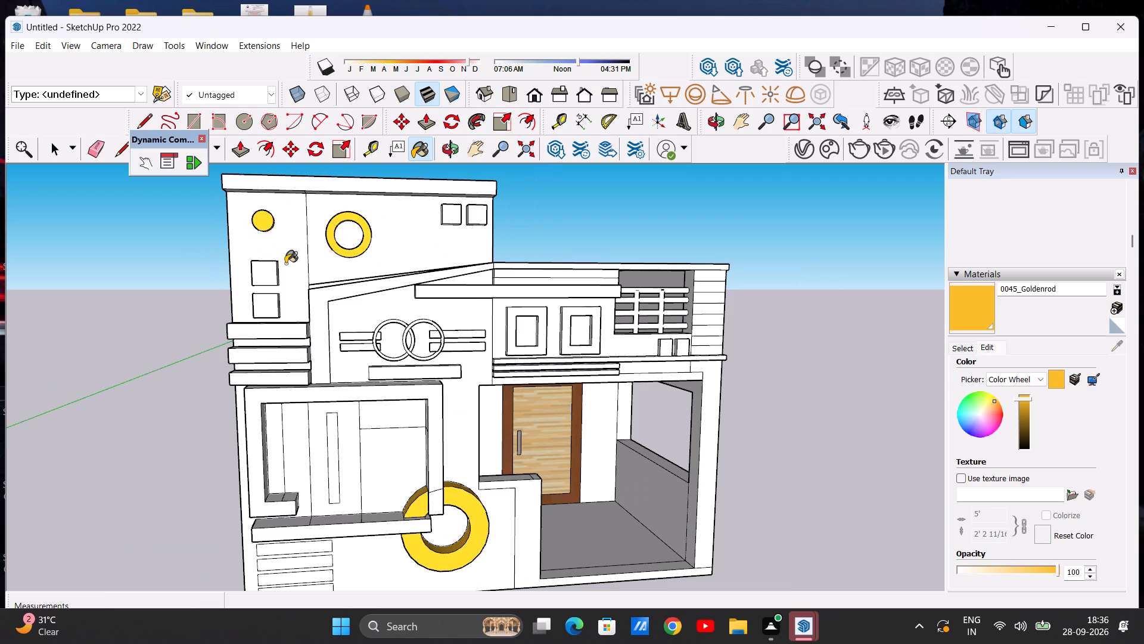
Paint the front faces of the two stacked square blocks below the tower's disc with 0045_Goldenrod.
key("space")
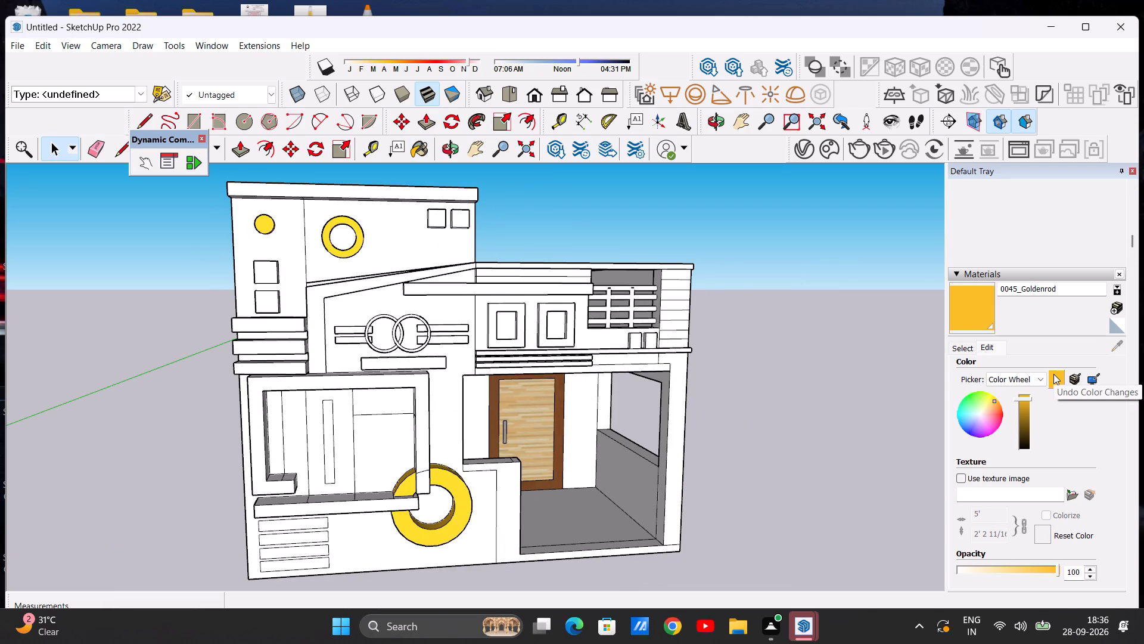
left_click(977, 311)
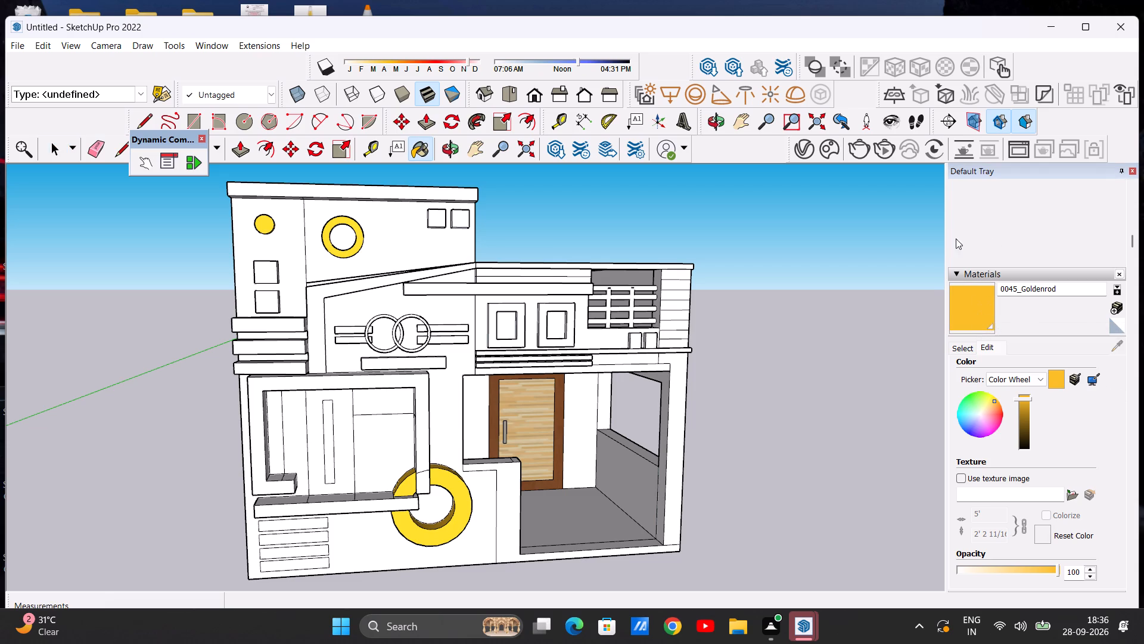
scroll(585, 270, "up", 11)
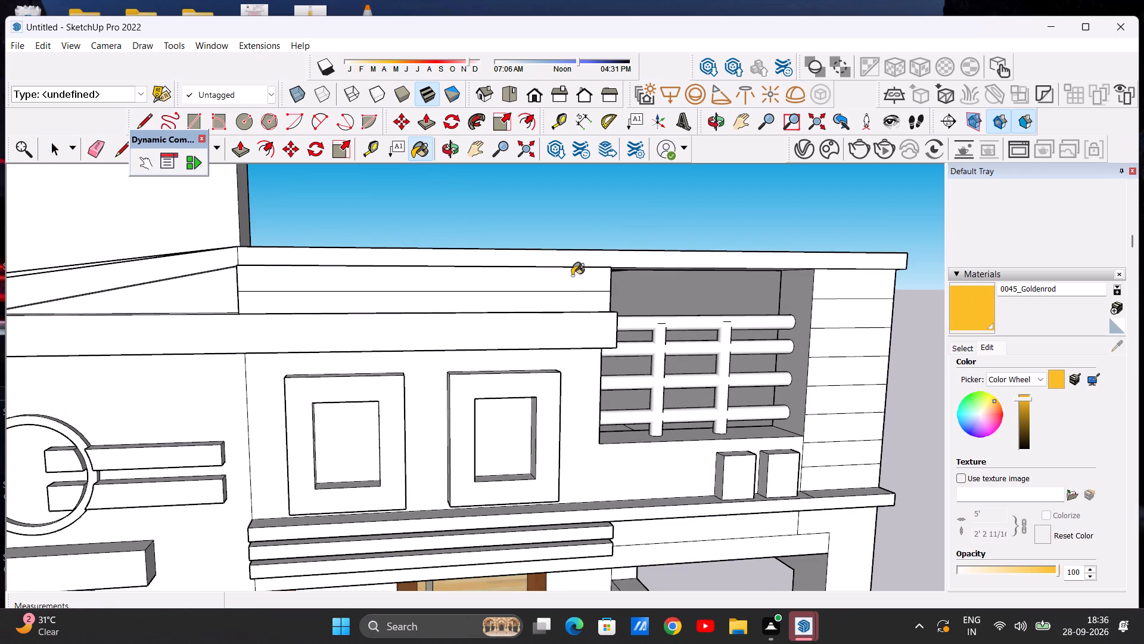
scroll(595, 285, "down", 16)
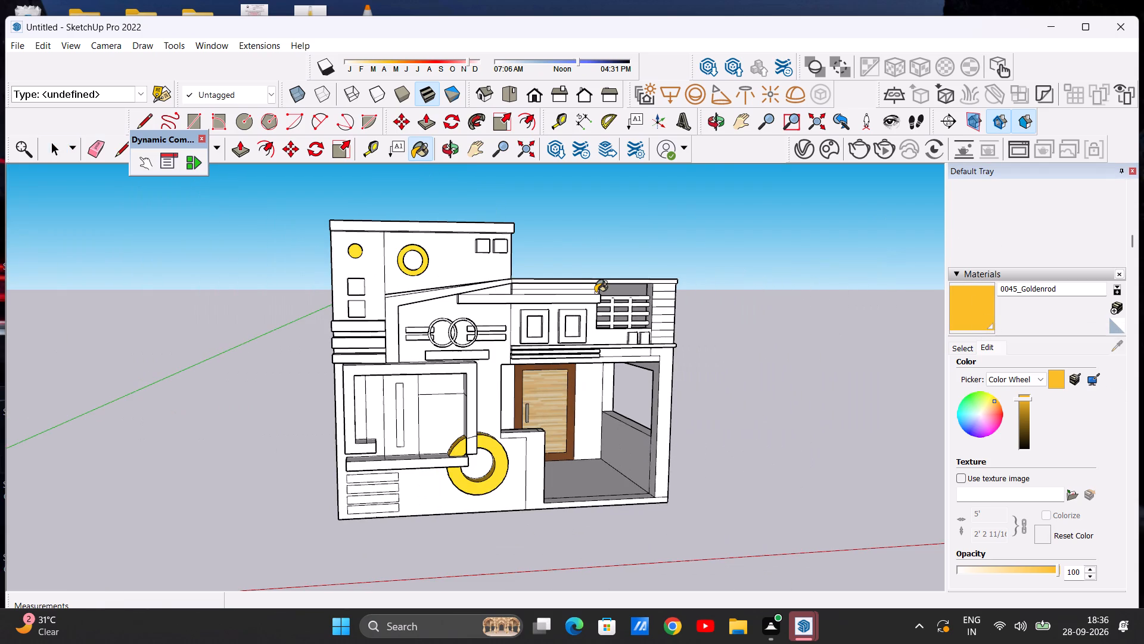
scroll(411, 481, "up", 12)
middle_click_drag(321, 460, 398, 494)
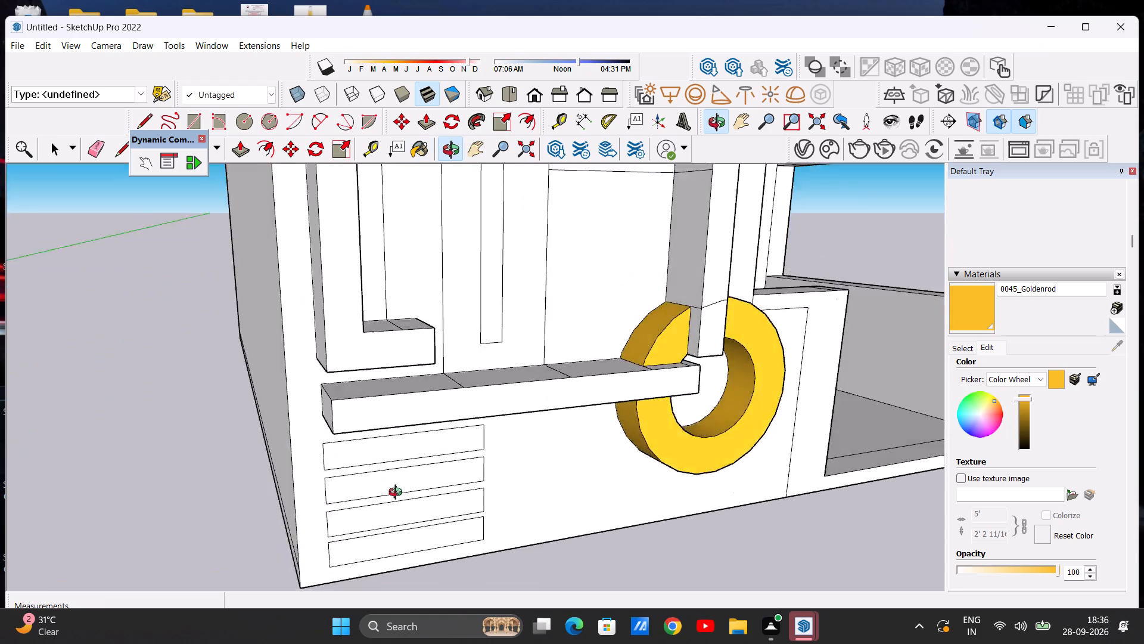
middle_click_drag(398, 494, 397, 462)
scroll(401, 461, "down", 3)
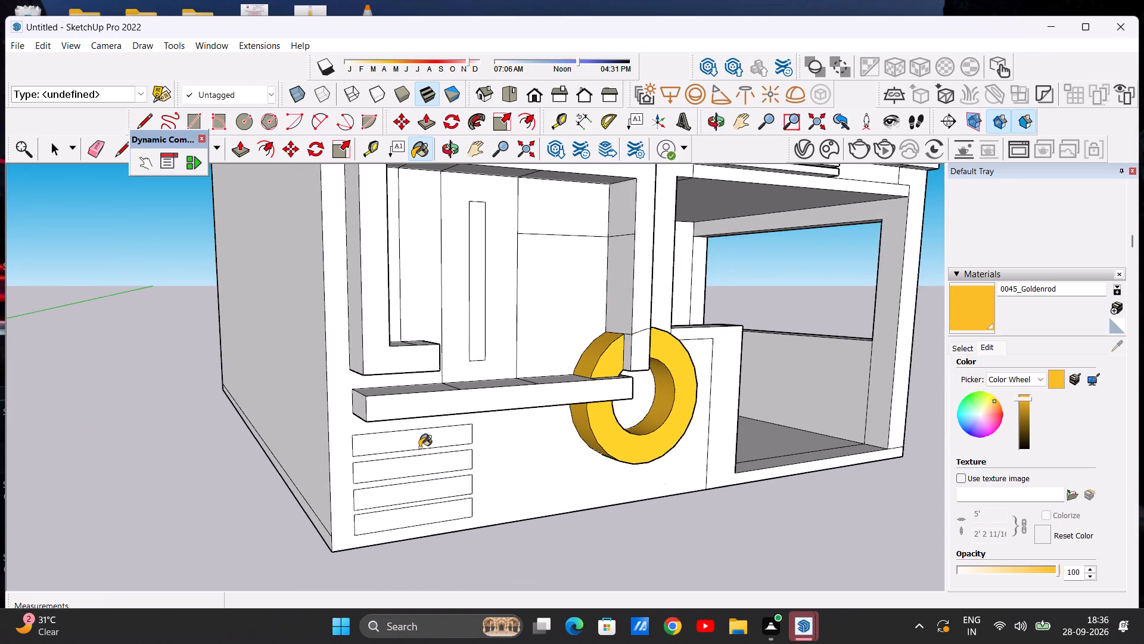
scroll(419, 447, "down", 4)
middle_click_drag(464, 478, 394, 478)
scroll(398, 476, "down", 6)
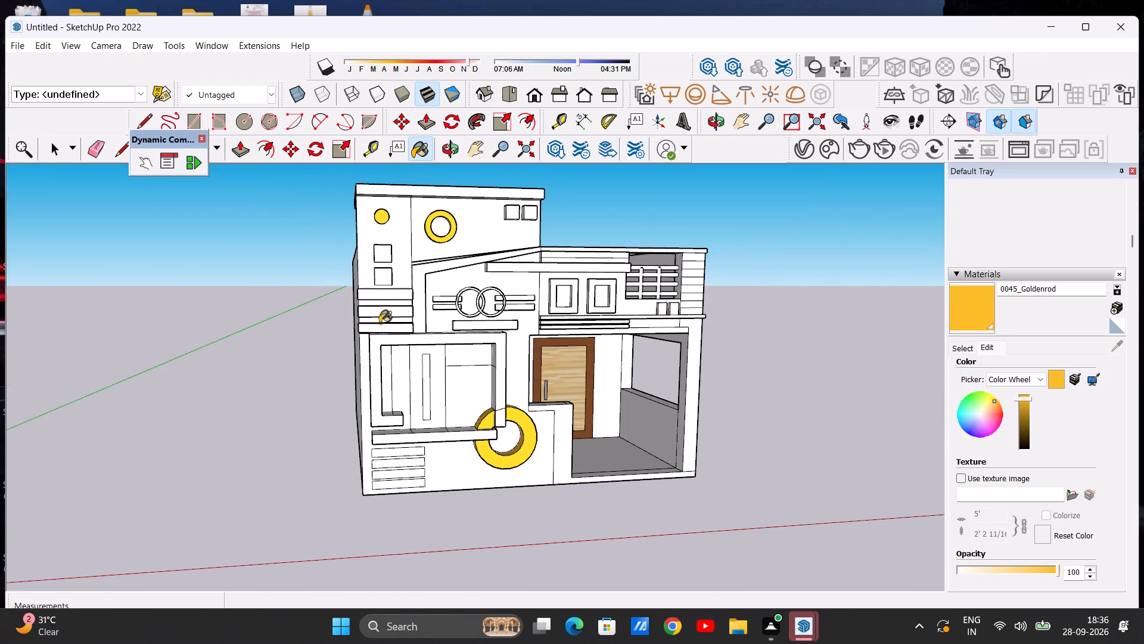
scroll(400, 264, "up", 8)
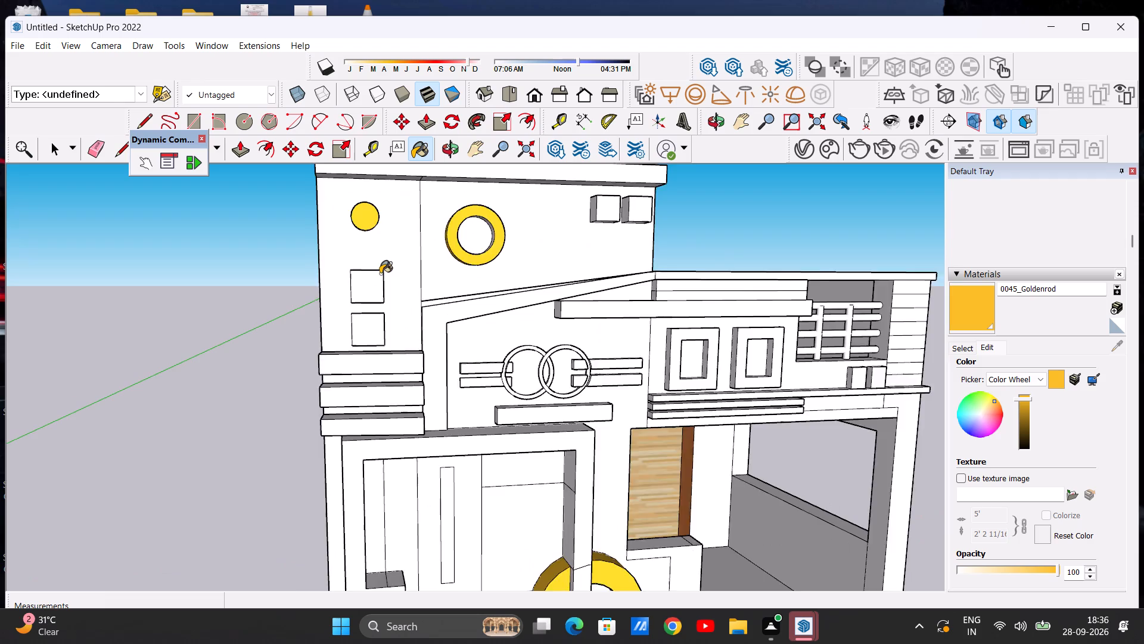
scroll(380, 274, "up", 4)
left_click(368, 289)
left_click(355, 359)
scroll(377, 328, "down", 14)
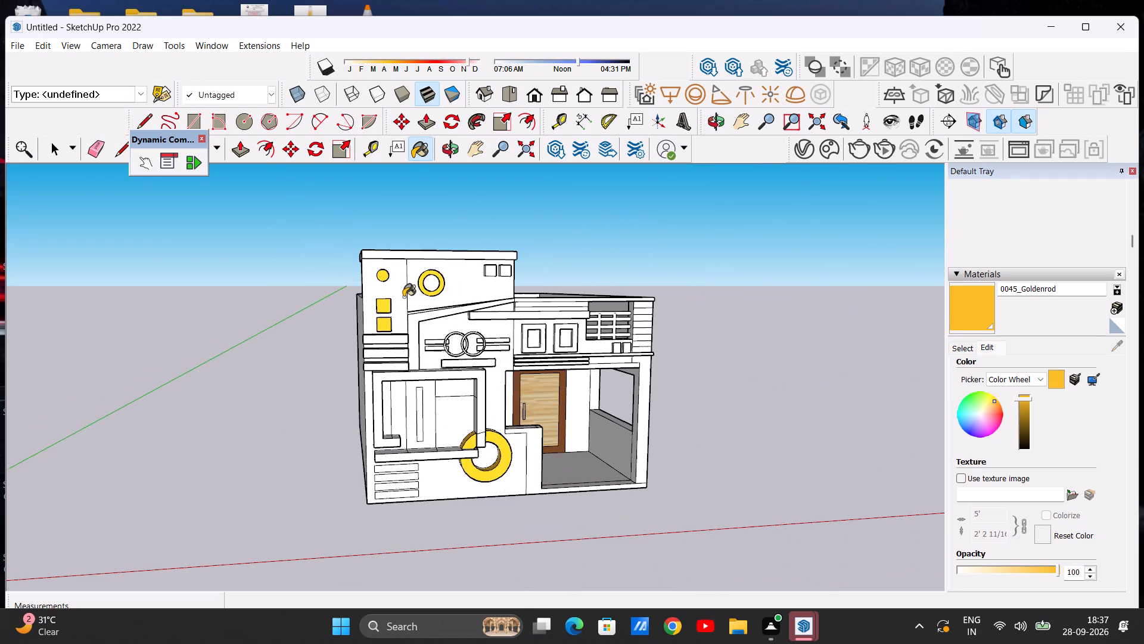
Paint the left side and top faces of the two stacked square blocks on the tower with 0045_Goldenrod.
middle_click_drag(334, 312, 450, 327)
scroll(413, 303, "up", 13)
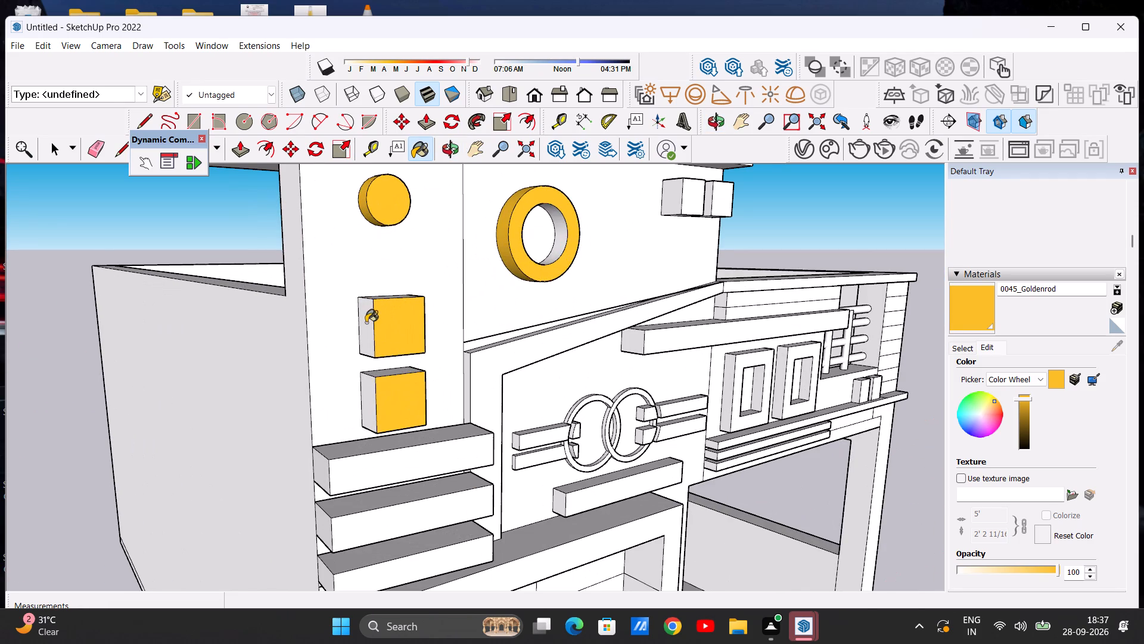
left_click(366, 323)
left_click(370, 395)
middle_click_drag(399, 318, 337, 450)
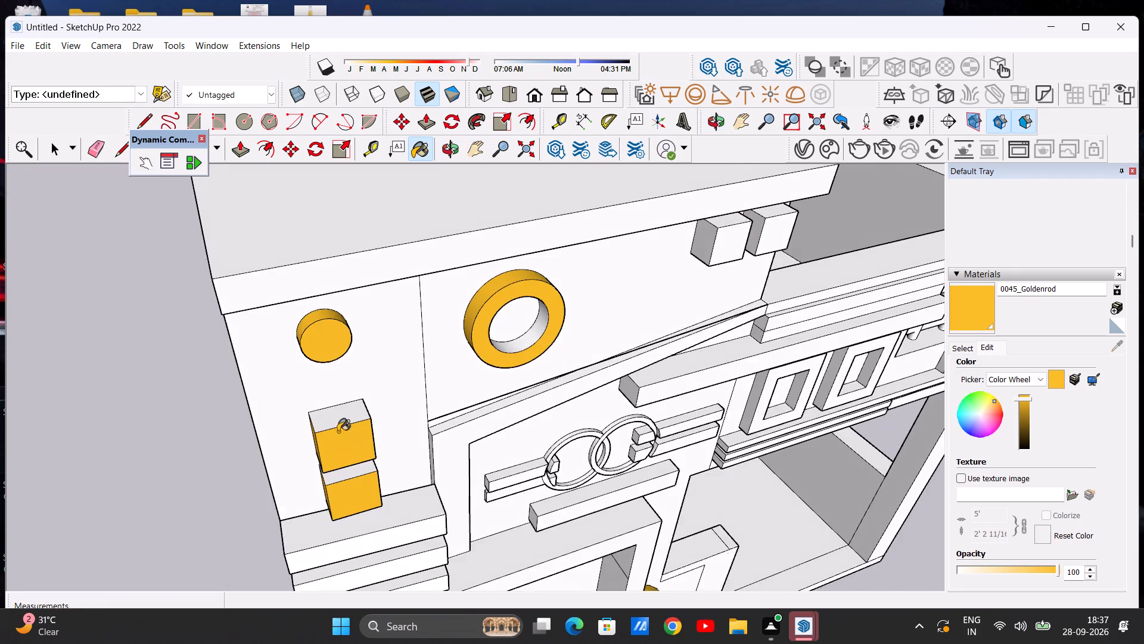
scroll(338, 408, "up", 2)
left_click(338, 408)
middle_click_drag(350, 453, 343, 387)
scroll(335, 415, "up", 4)
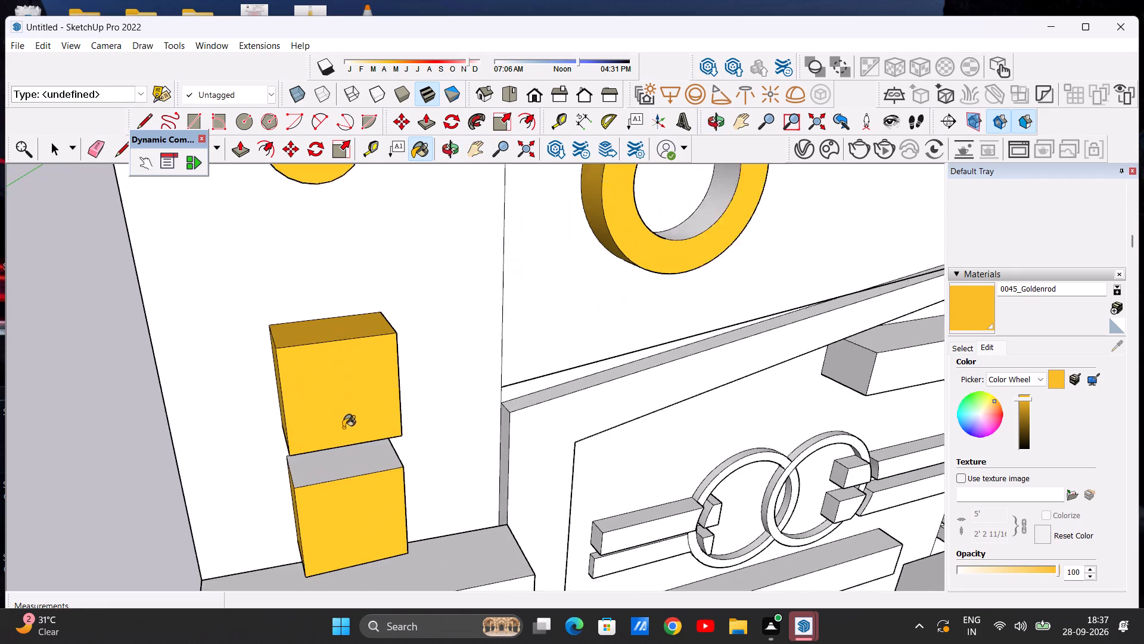
scroll(343, 428, "up", 2)
left_click(355, 451)
scroll(354, 336, "down", 6)
Paint the right side faces of the two stacked square blocks with 0045_Goldenrod.
middle_click_drag(416, 343, 266, 321)
scroll(316, 320, "up", 4)
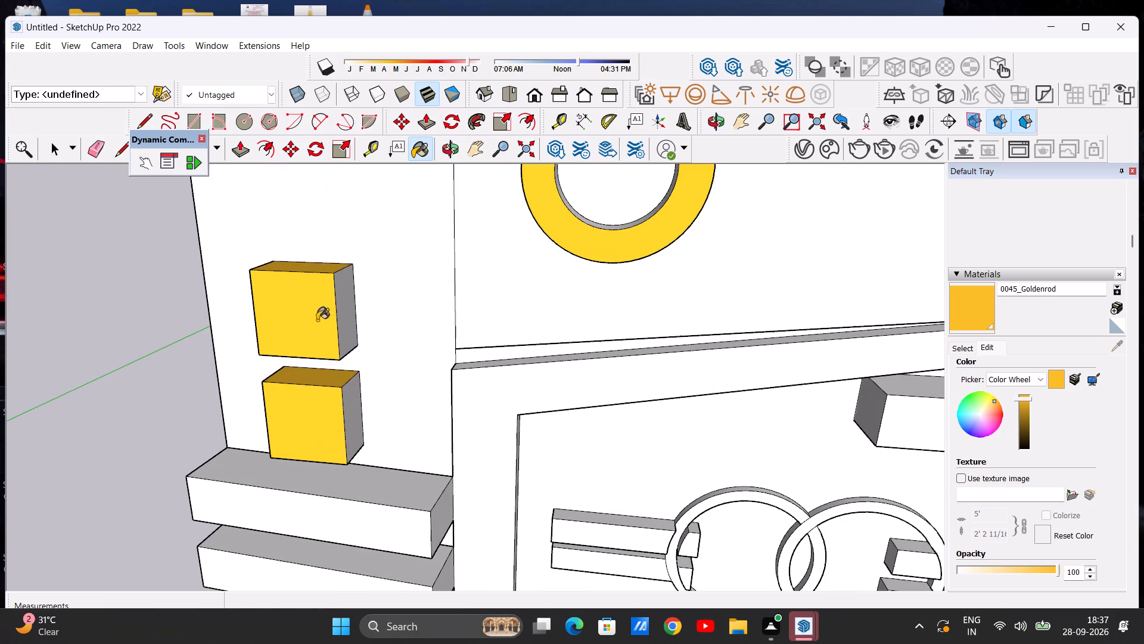
left_click(345, 324)
left_click(356, 444)
scroll(413, 361, "down", 7)
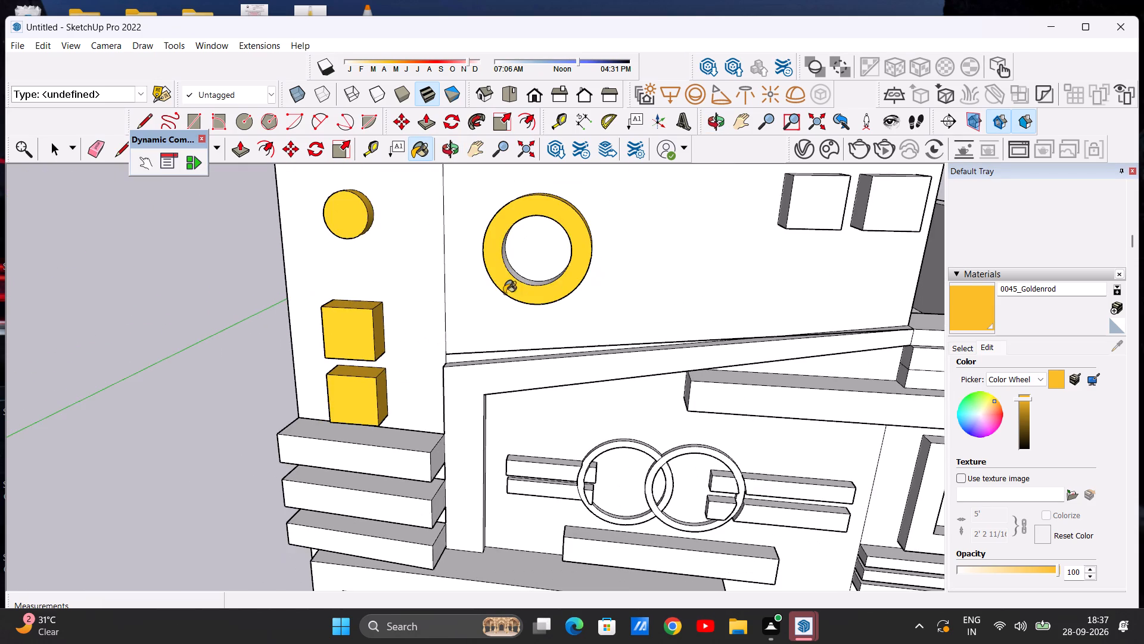
Paint the inner curved side of the tower's ring with 0045_Goldenrod.
scroll(564, 324, "up", 5)
middle_click_drag(629, 295, 343, 284)
scroll(346, 281, "up", 1)
middle_click_drag(347, 281, 608, 346)
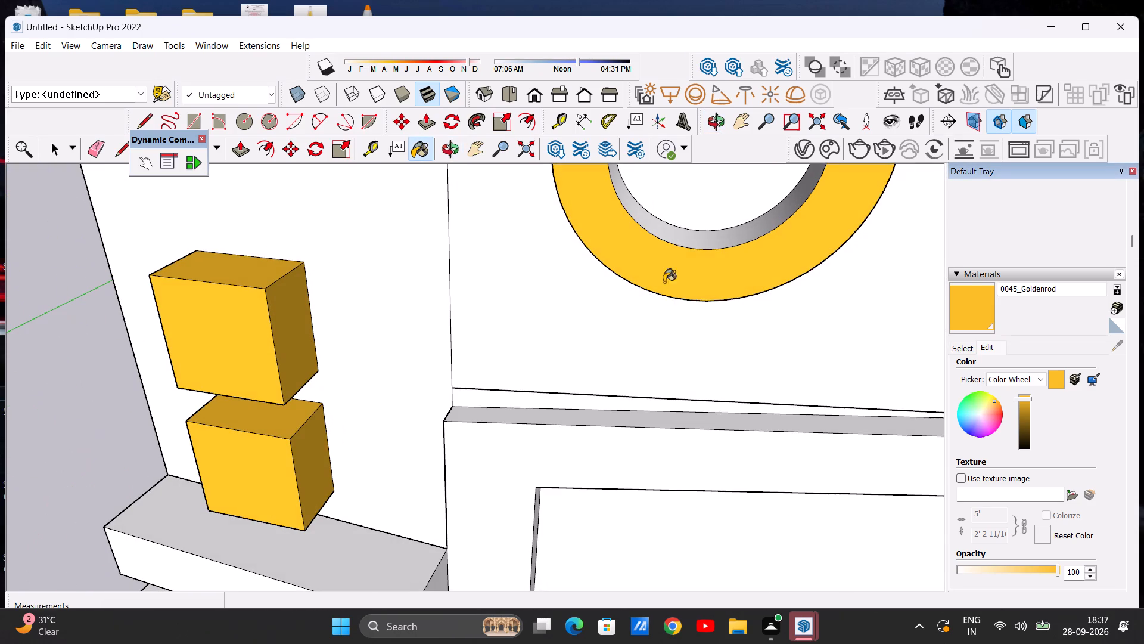
left_click(678, 234)
scroll(654, 296, "down", 10)
Paint the underside of the upper stacked square block with 0045_Goldenrod.
middle_click_drag(517, 385, 517, 336)
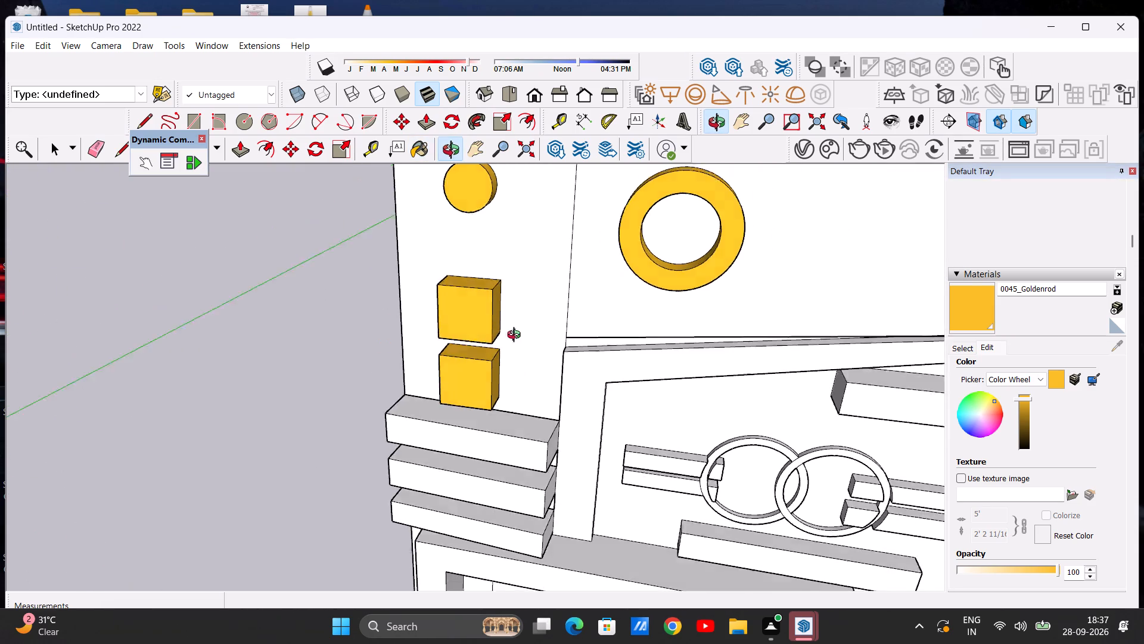
middle_click_drag(517, 336, 518, 198)
scroll(457, 371, "up", 6)
left_click(479, 318)
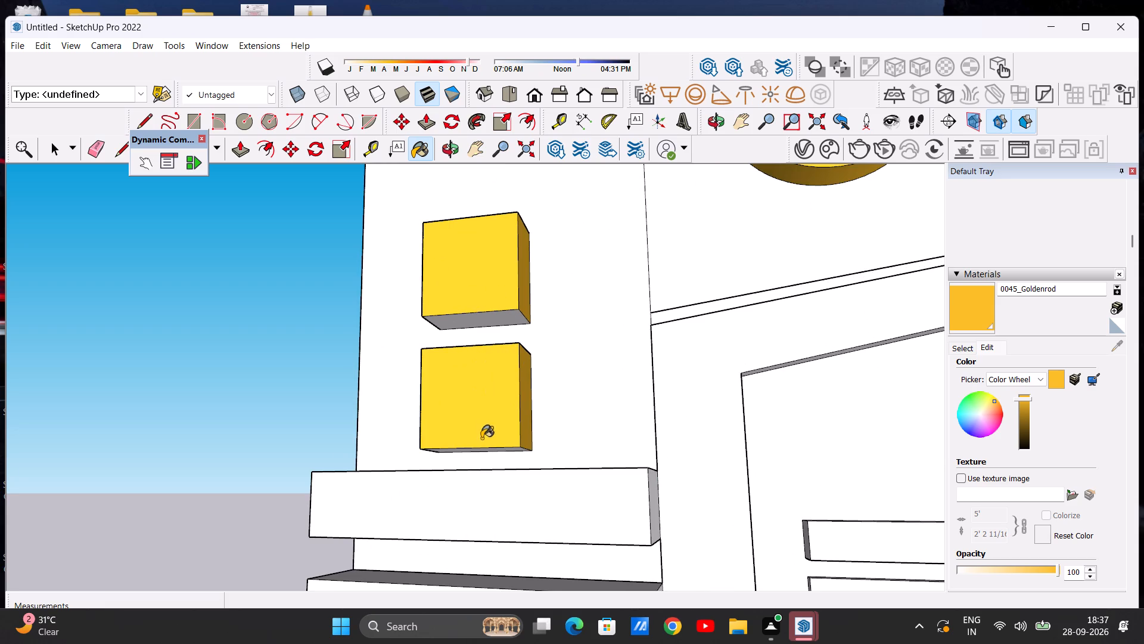
middle_click_drag(482, 440, 490, 345)
scroll(487, 422, "up", 7)
scroll(500, 350, "down", 19)
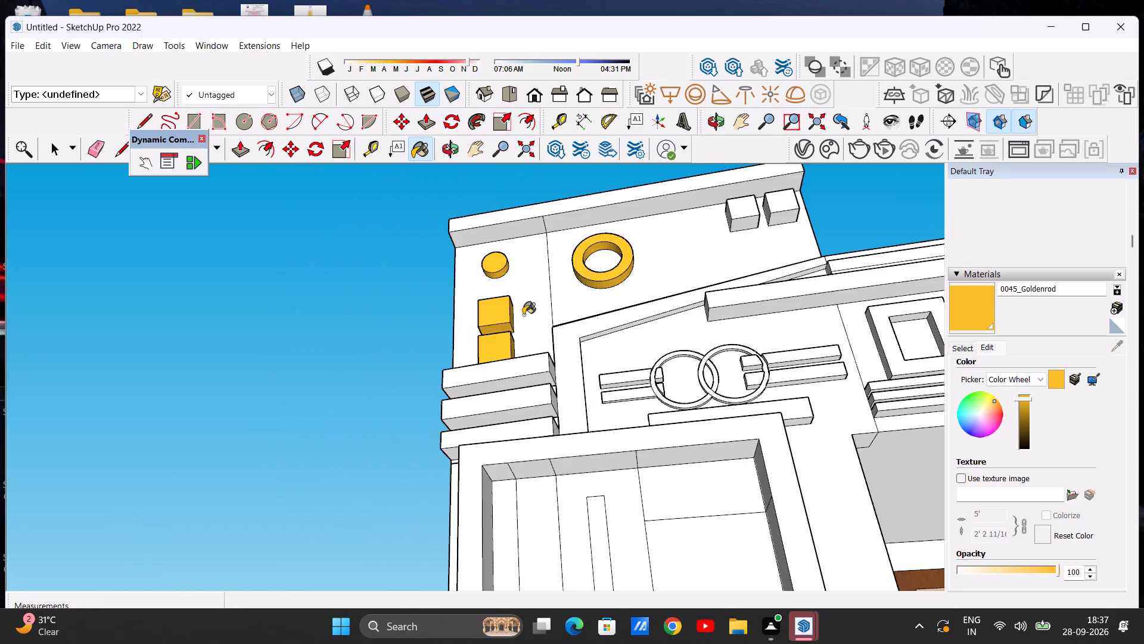
Paint the front face of the short horizontal bar below the two interlocking rings with 0045_Goldenrod.
middle_click_drag(523, 313, 512, 451)
scroll(523, 436, "down", 9)
scroll(534, 424, "up", 1)
scroll(537, 426, "down", 3)
scroll(552, 417, "up", 1)
middle_click_drag(552, 417, 558, 417)
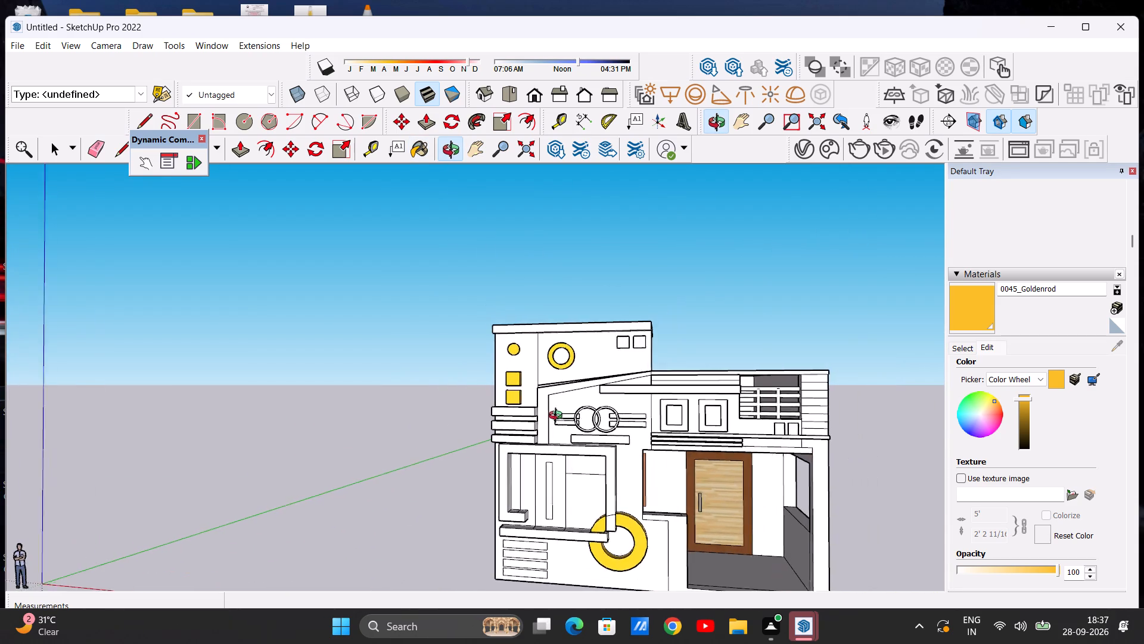
middle_click_drag(558, 417, 606, 408)
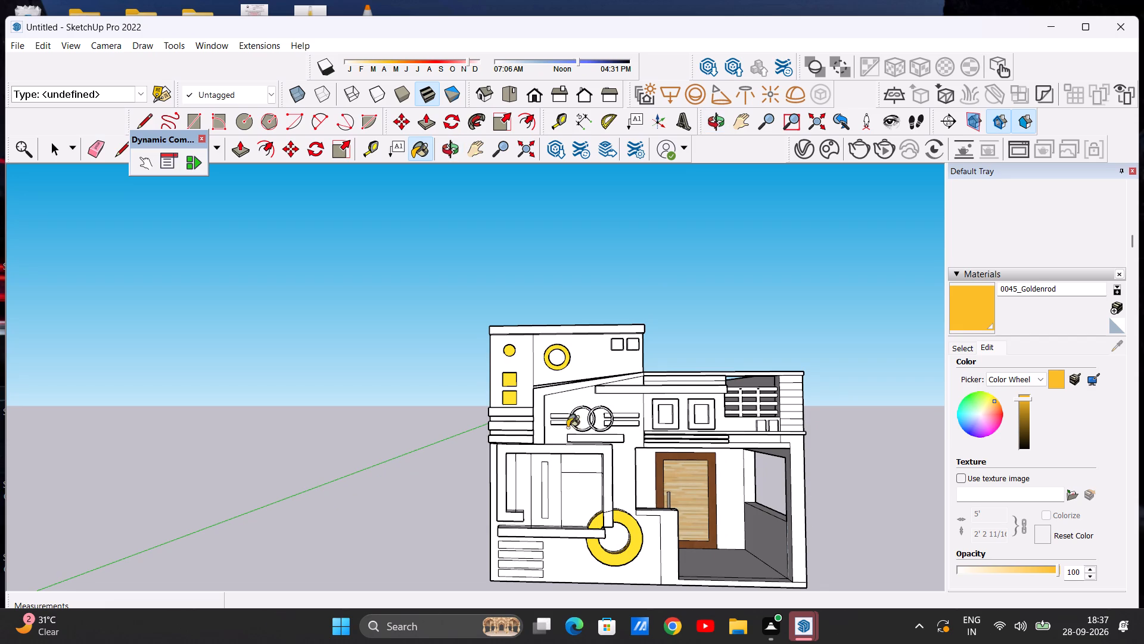
scroll(615, 429, "up", 12)
left_click(614, 448)
scroll(614, 447, "down", 3)
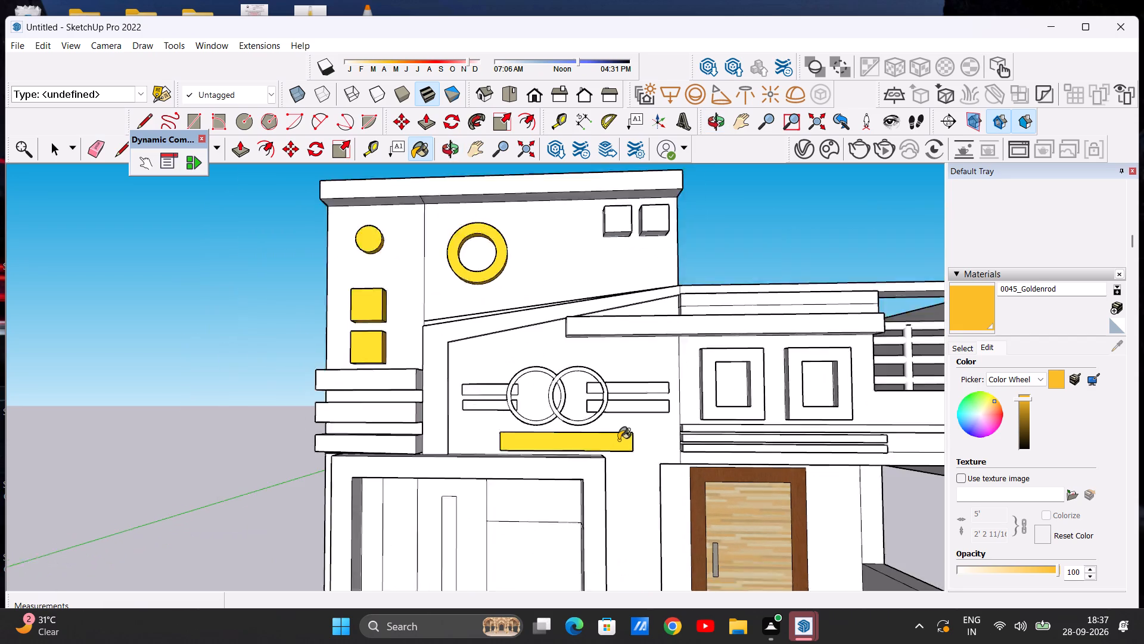
Paint the top and underside of the horizontal bar below the interlocking rings with 0045_Goldenrod.
scroll(618, 440, "down", 3)
scroll(614, 435, "up", 1)
middle_click_drag(614, 435, 624, 503)
scroll(623, 461, "up", 6)
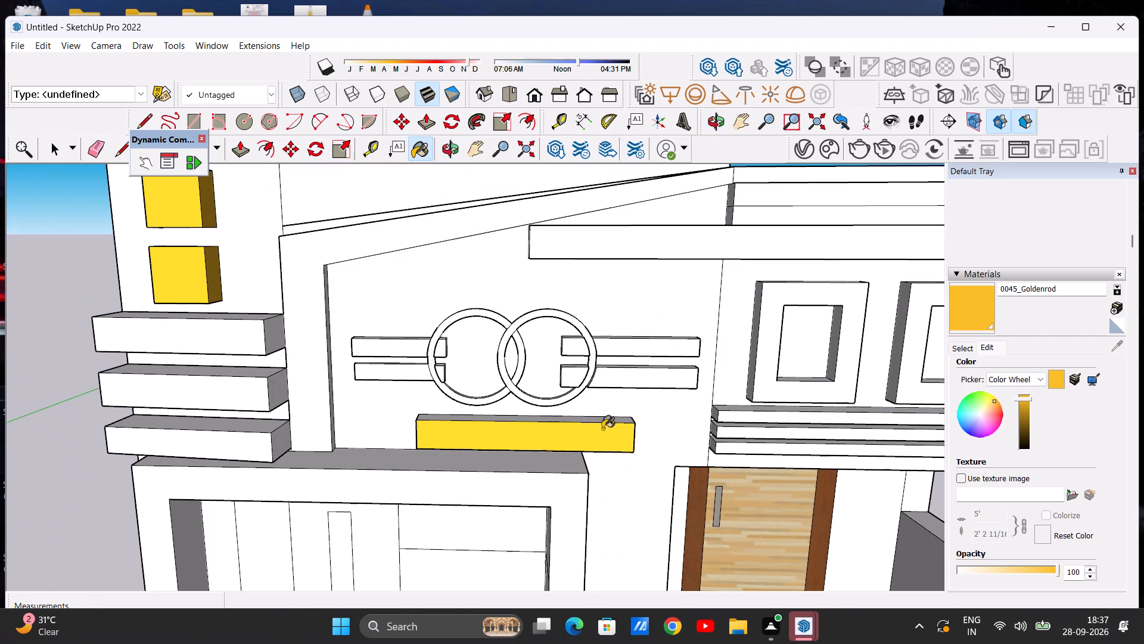
left_click(595, 419)
scroll(629, 361, "down", 5)
middle_click_drag(607, 489, 609, 314)
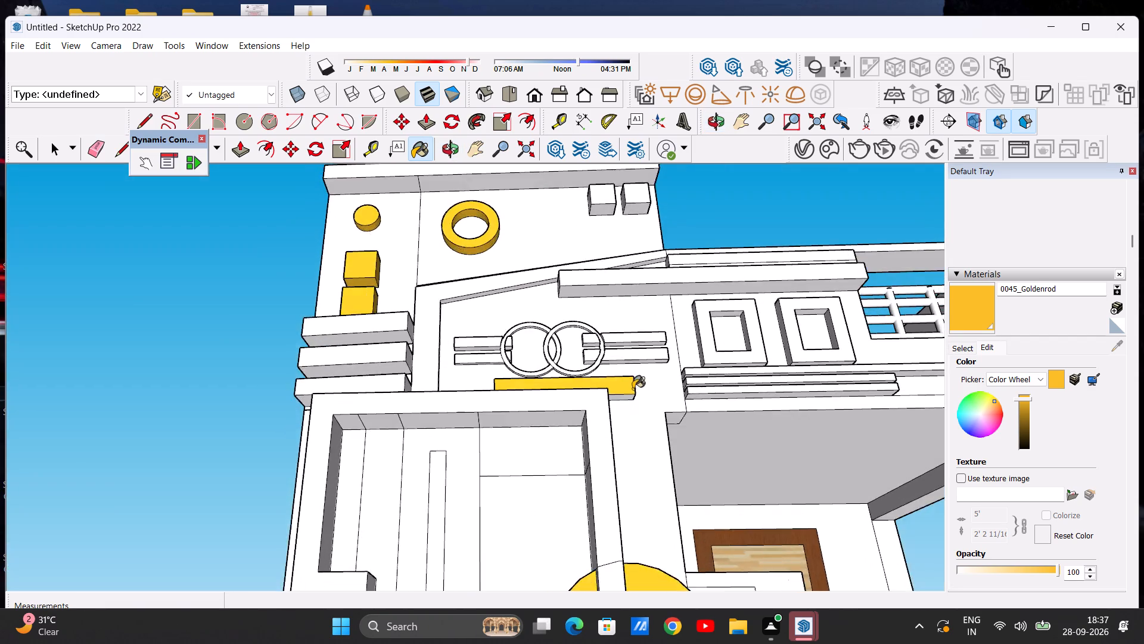
scroll(633, 389, "up", 9)
left_click(616, 407)
scroll(621, 363, "down", 3)
Paint both end faces of the horizontal bar below the interlocking rings with 0045_Goldenrod.
middle_click_drag(618, 413, 459, 490)
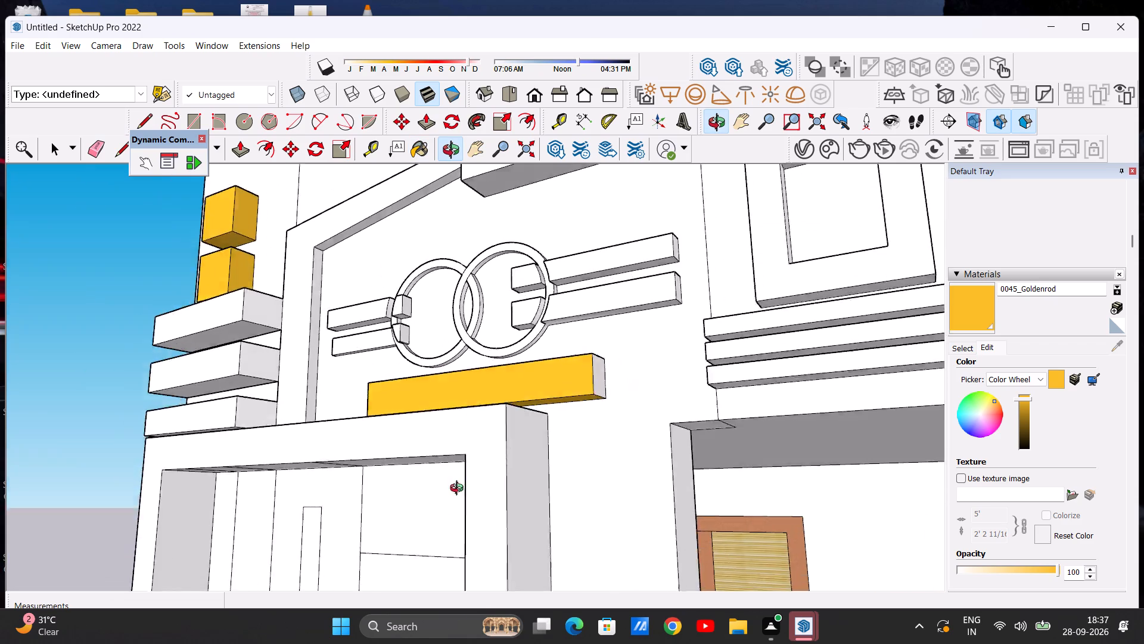
middle_click_drag(459, 490, 434, 509)
scroll(561, 412, "up", 5)
left_click(590, 389)
scroll(599, 384, "down", 9)
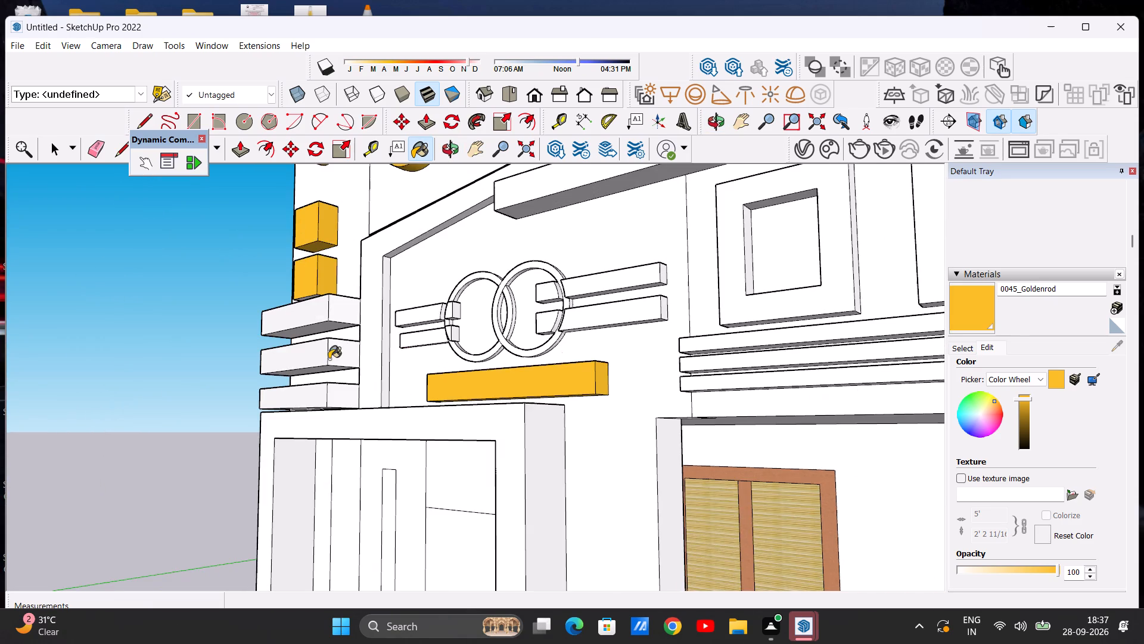
middle_click_drag(349, 374, 691, 432)
scroll(335, 370, "up", 7)
left_click(514, 396)
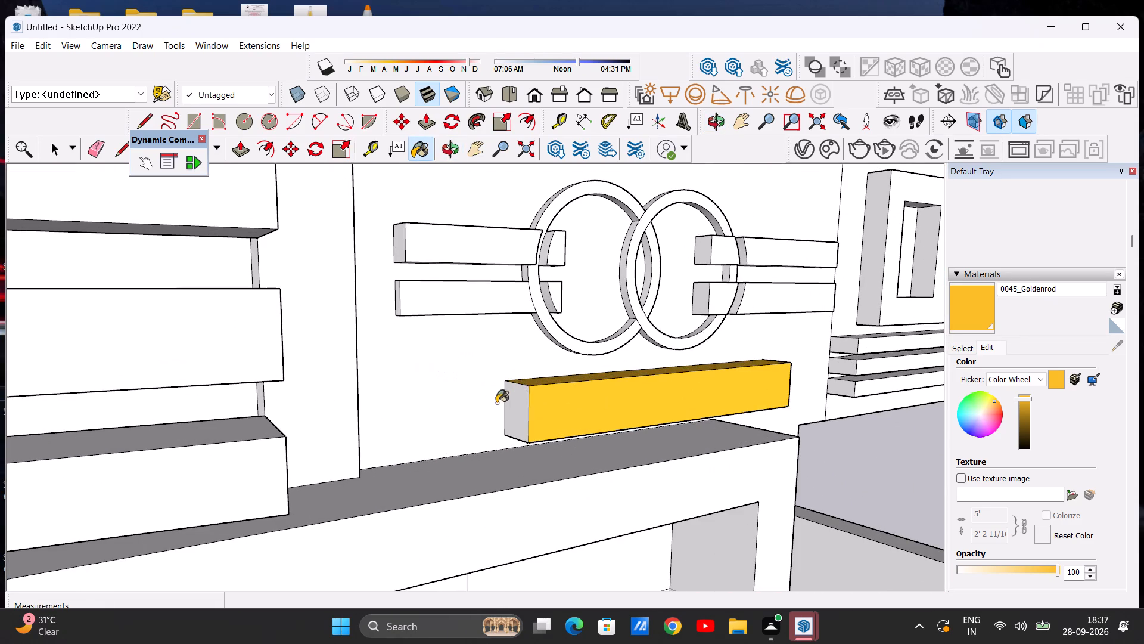
Paint the facade wall behind the yellow decorations and interlocking rings with Blacktop Old 01 from the Asphalt and Concrete collection.
key("space")
scroll(469, 365, "down", 20)
scroll(469, 365, "down", 3)
middle_click_drag(473, 321, 318, 343)
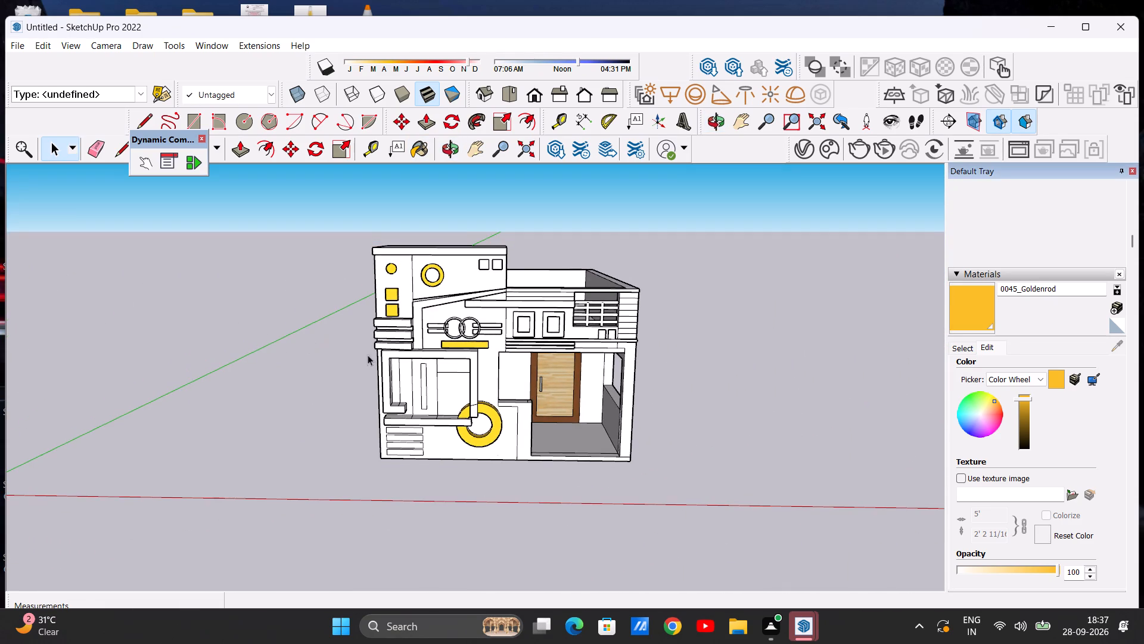
left_click(959, 345)
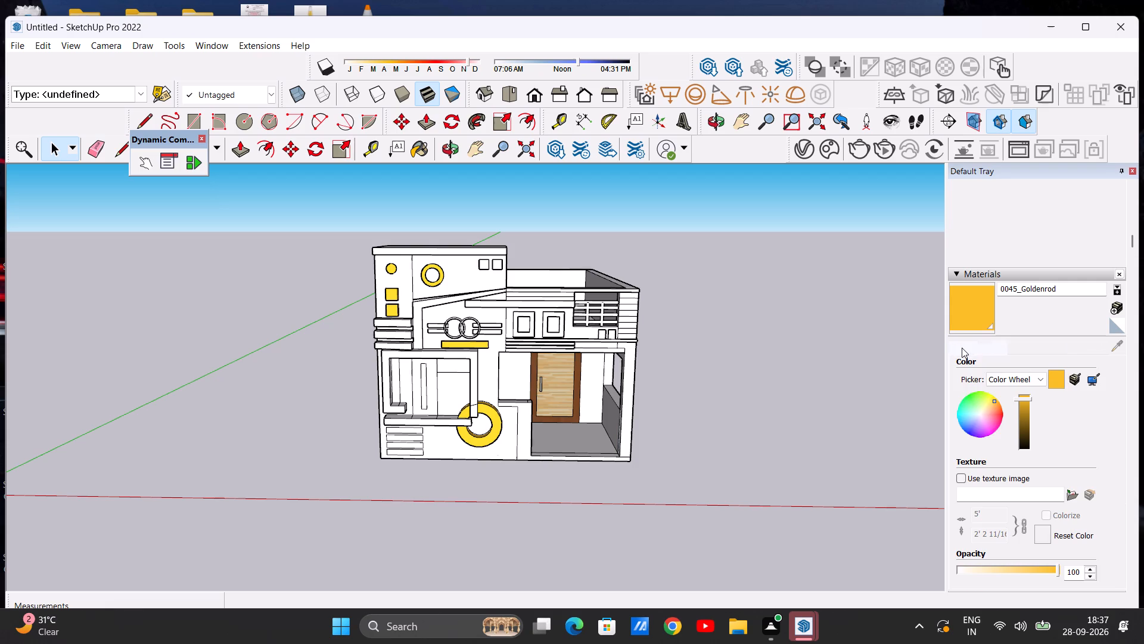
left_click(1106, 369)
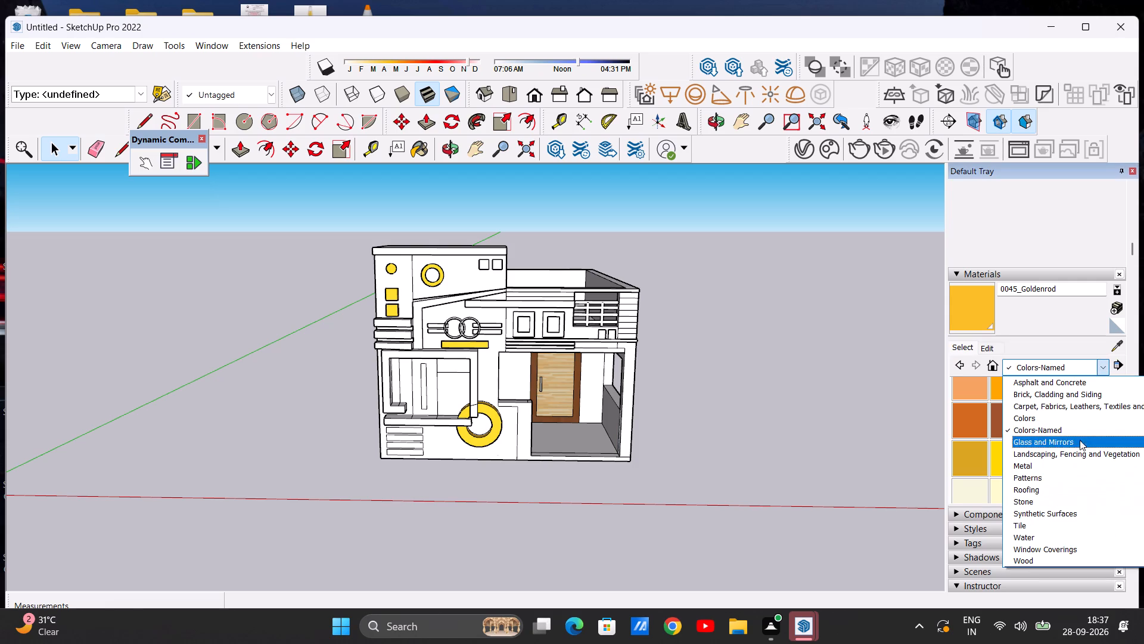
left_click(1075, 380)
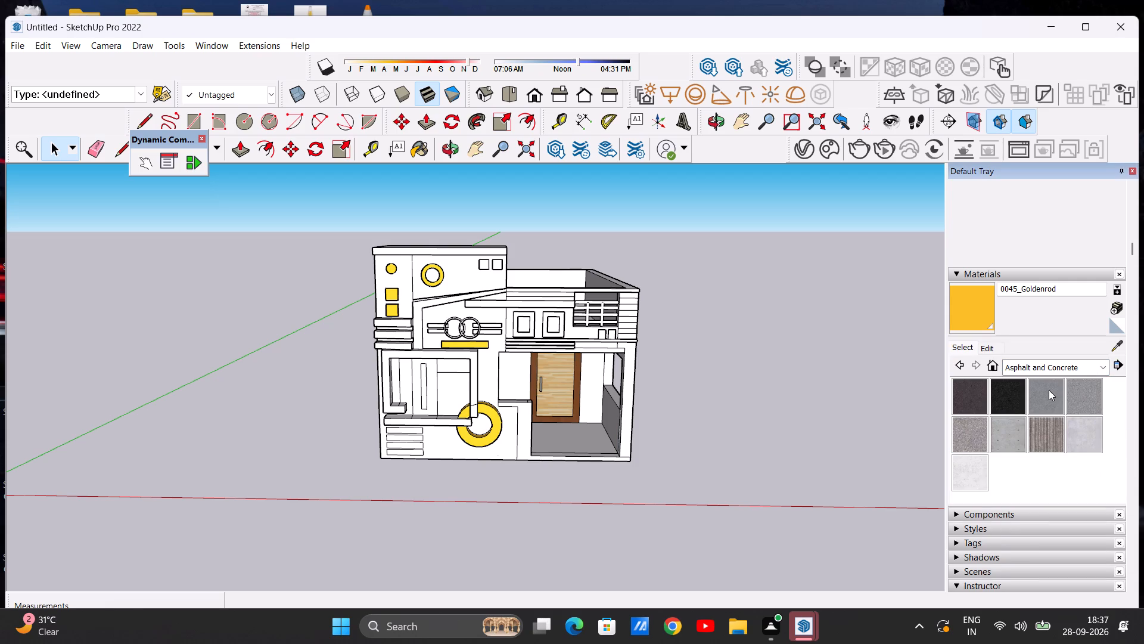
left_click(1048, 391)
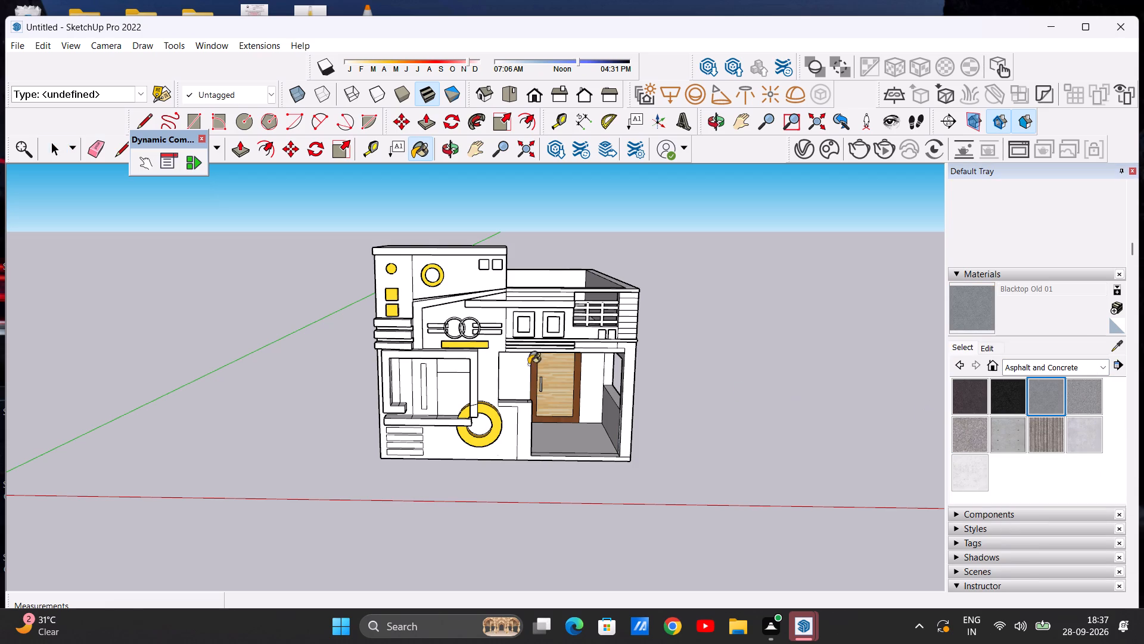
left_click(400, 278)
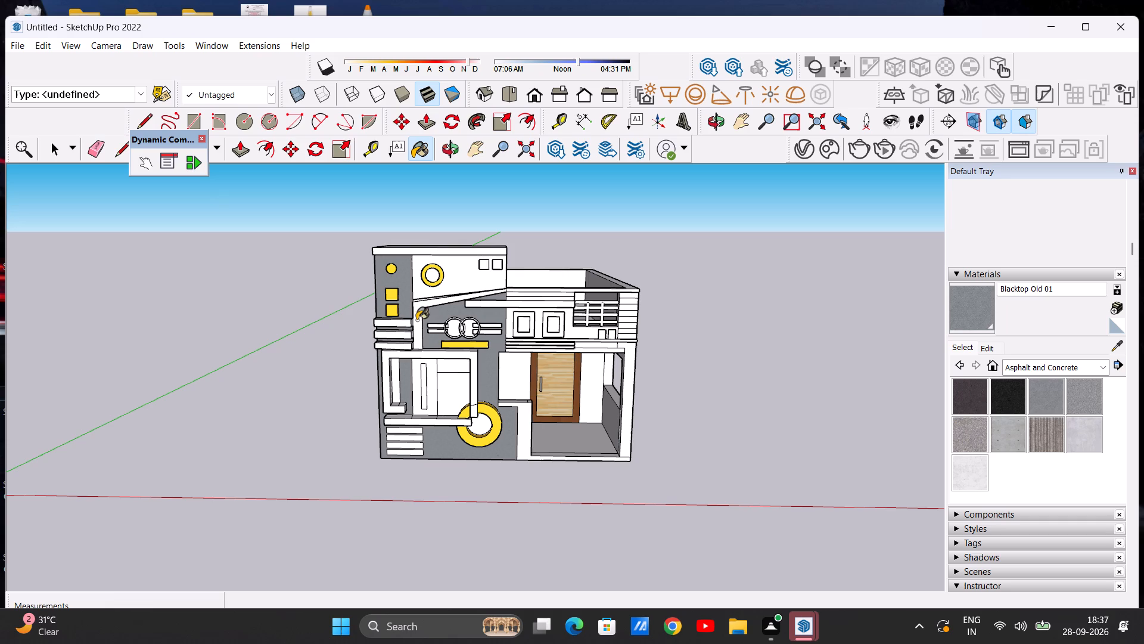
Paint the front faces of the long ledge and the two short bands above the door with Blacktop Old 01.
scroll(481, 329, "down", 6)
middle_click_drag(399, 364, 412, 329)
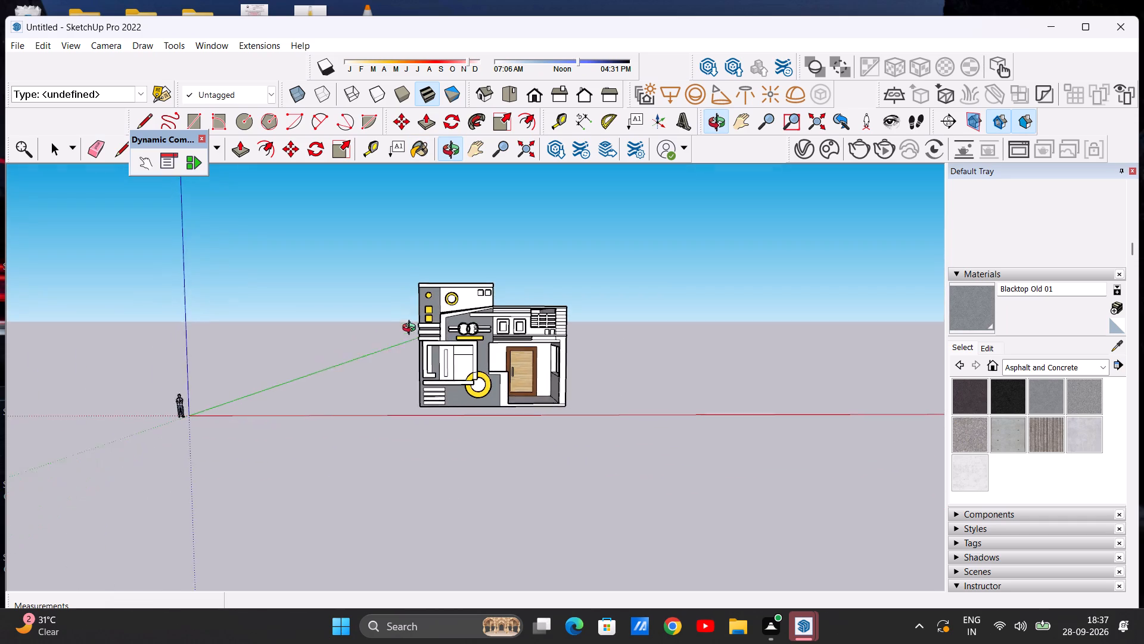
middle_click_drag(412, 329, 402, 325)
scroll(464, 370, "up", 5)
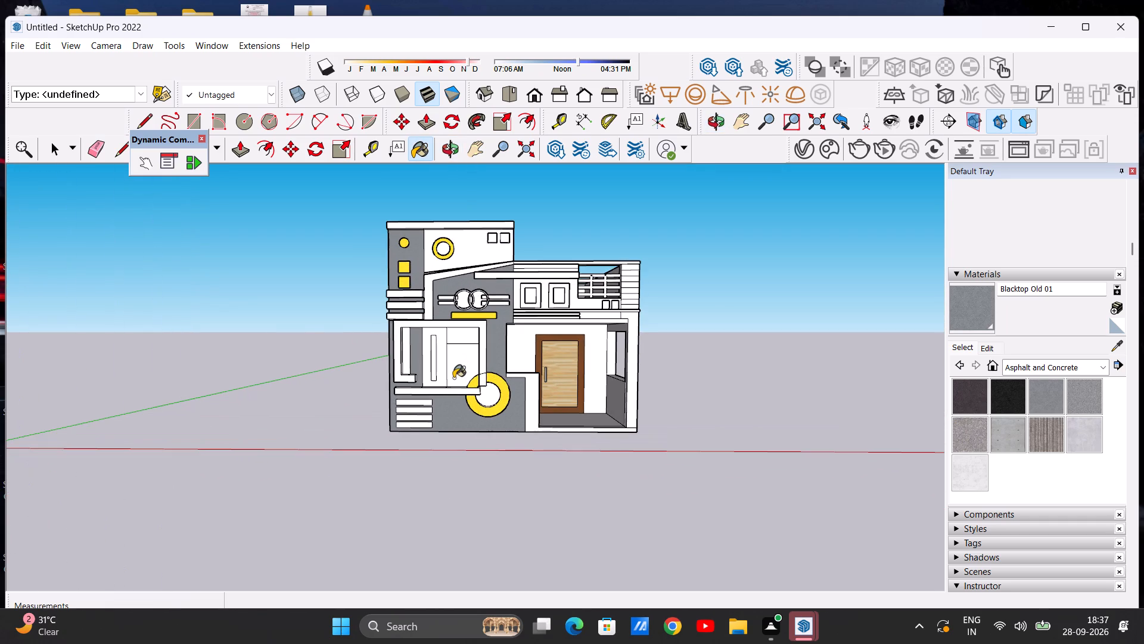
scroll(443, 377, "down", 3)
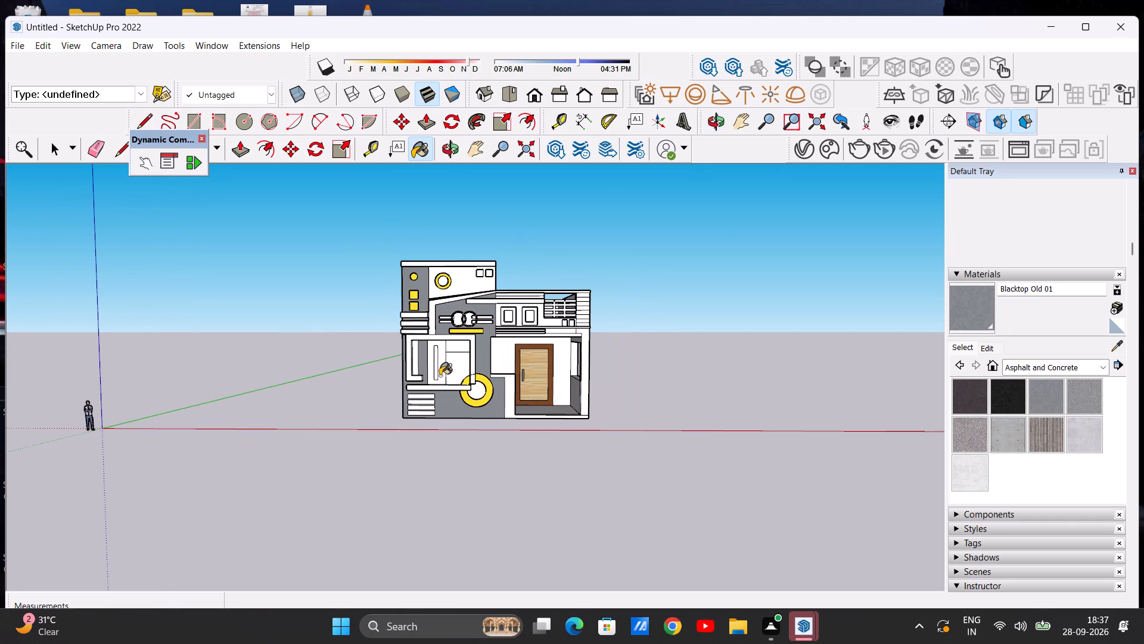
scroll(502, 289, "up", 14)
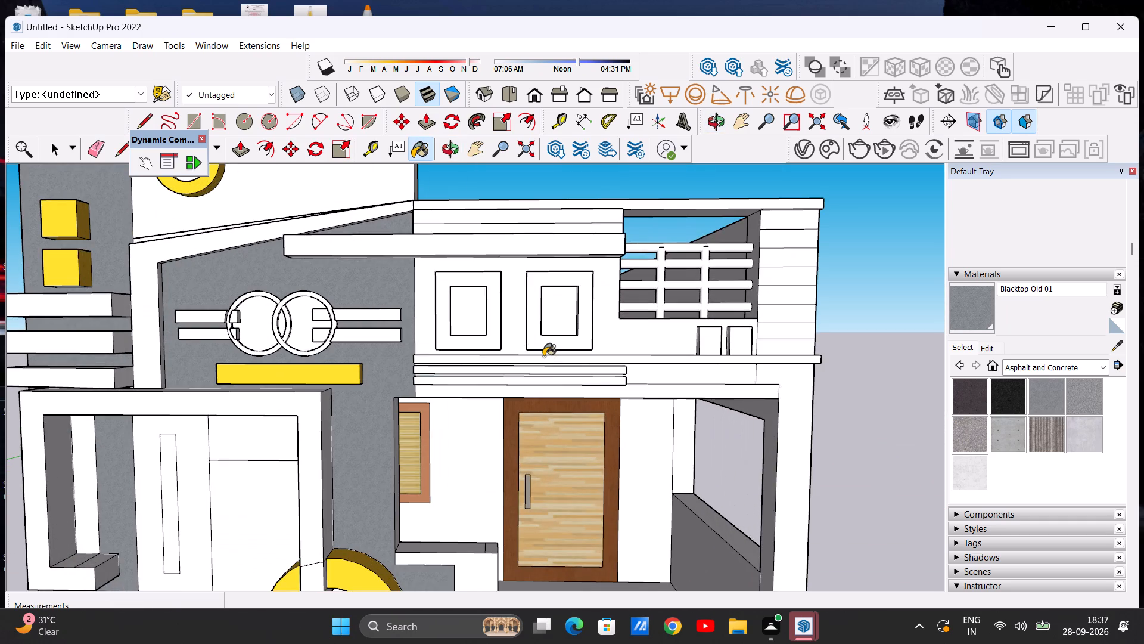
scroll(547, 368, "up", 13)
left_click(548, 376)
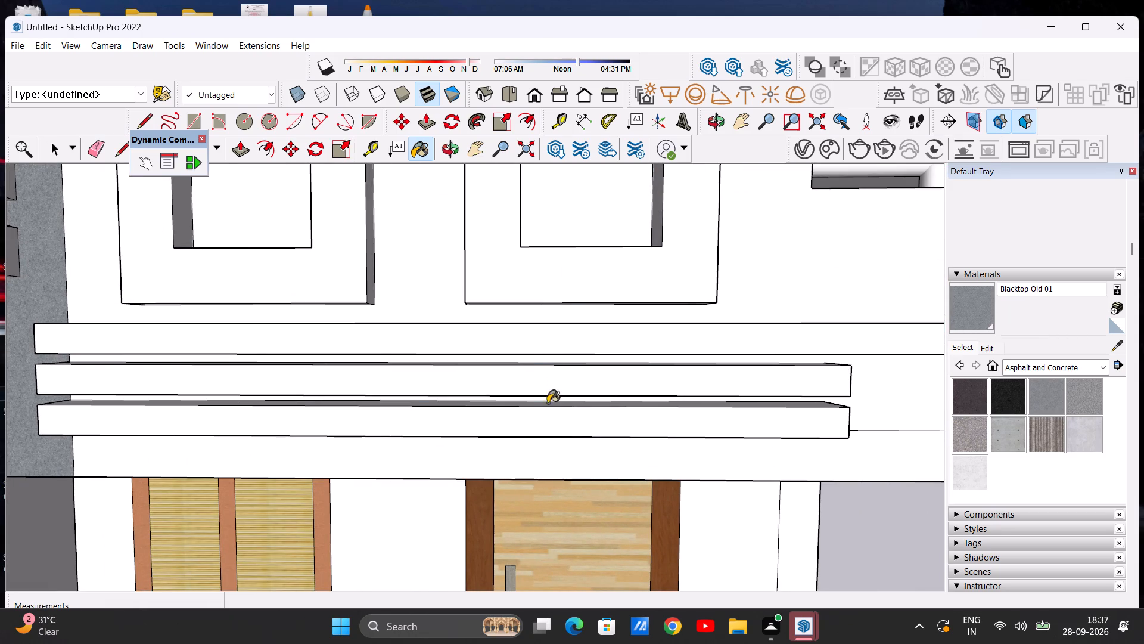
left_click(548, 414)
scroll(592, 396, "down", 11)
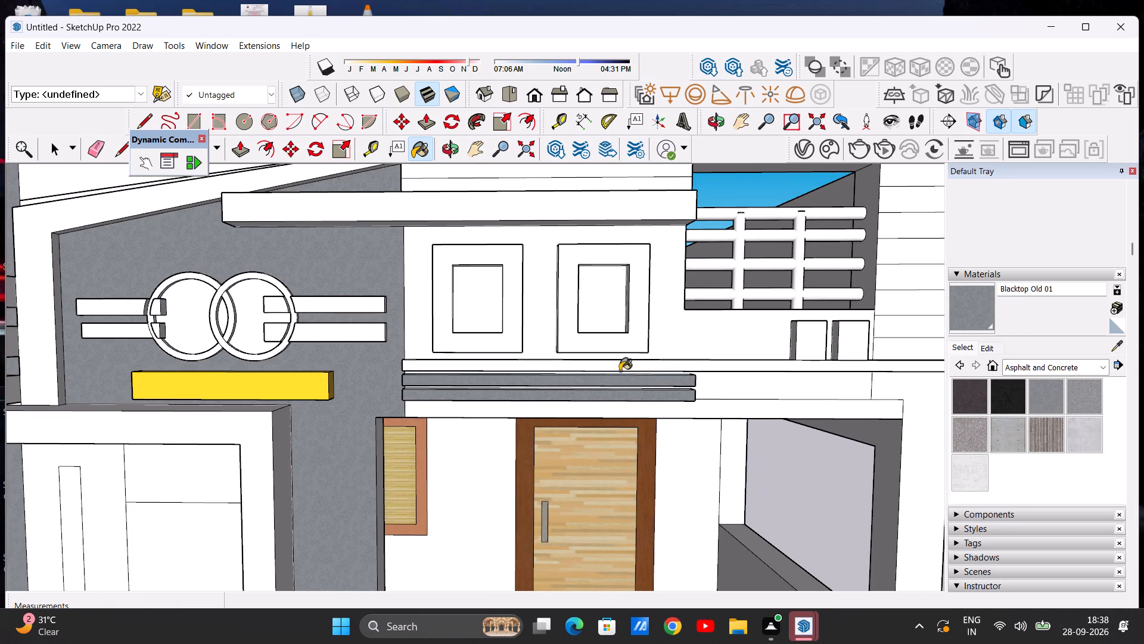
scroll(592, 367, "down", 2)
scroll(611, 355, "up", 7)
left_click(602, 375)
Paint the top faces of the long ledge and the two short bands below it with Blacktop Old 01.
scroll(601, 358, "down", 3)
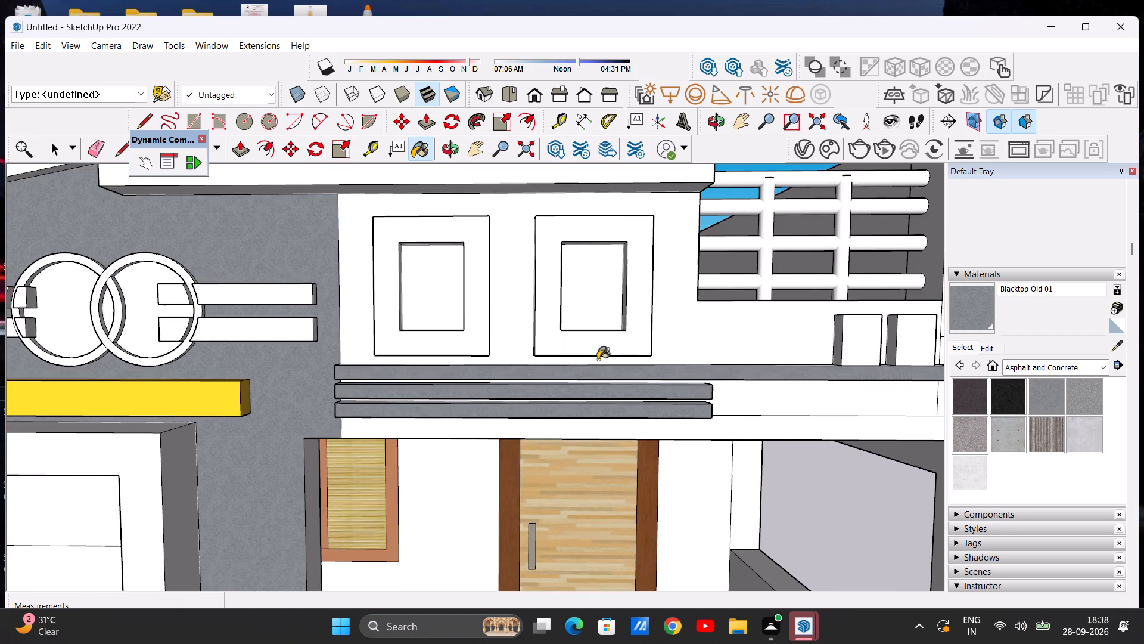
middle_click_drag(545, 377, 549, 454)
scroll(505, 345, "up", 11)
left_click(492, 402)
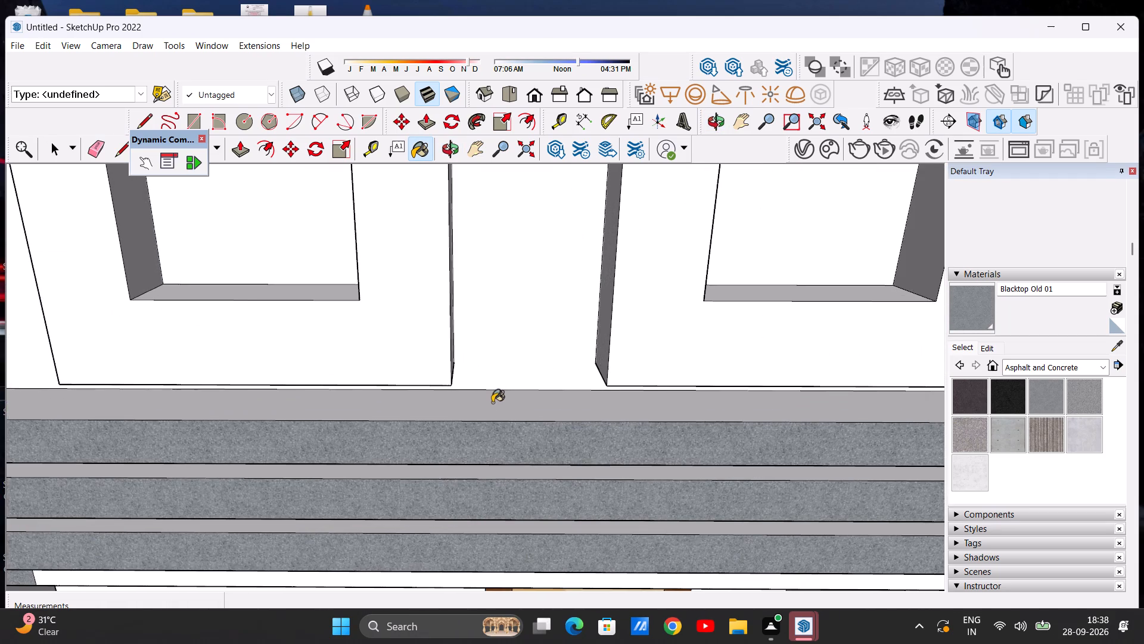
scroll(503, 383, "down", 5)
scroll(505, 432, "up", 12)
left_click(487, 448)
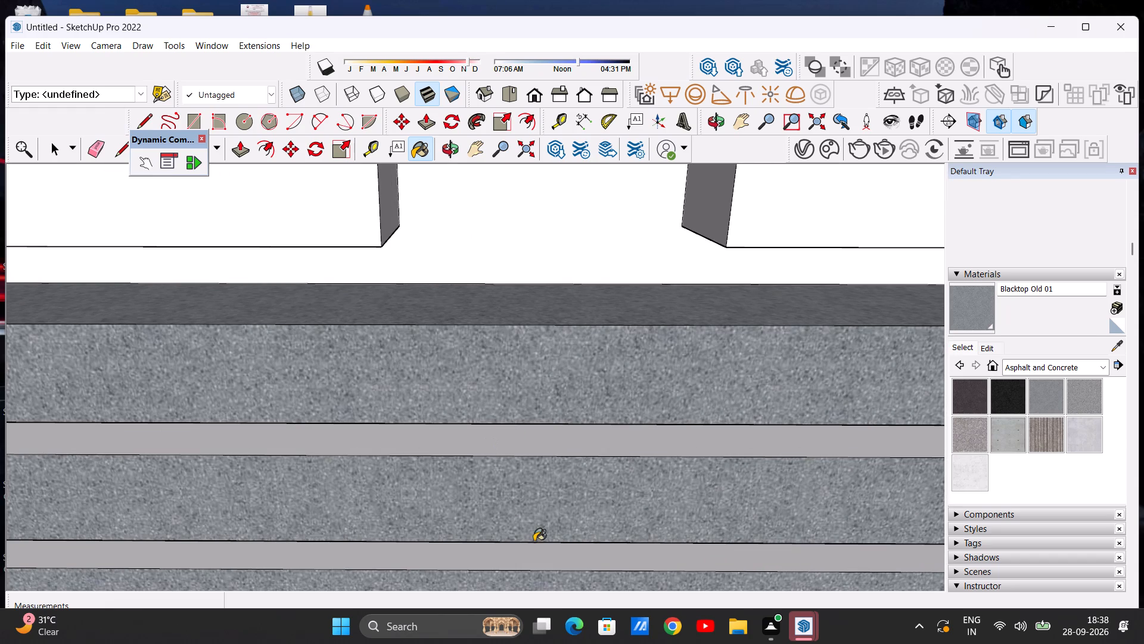
left_click(535, 559)
Paint the underside and end face of the lower short band with Blacktop Old 01.
scroll(551, 464, "down", 17)
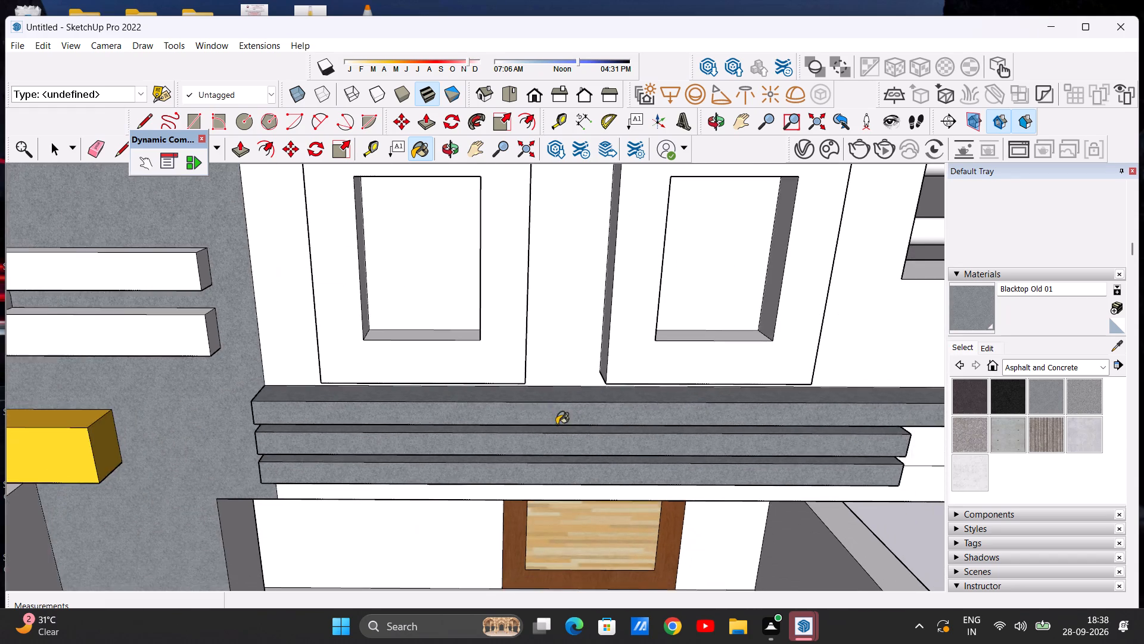
scroll(557, 425, "down", 2)
middle_click_drag(531, 481, 346, 269)
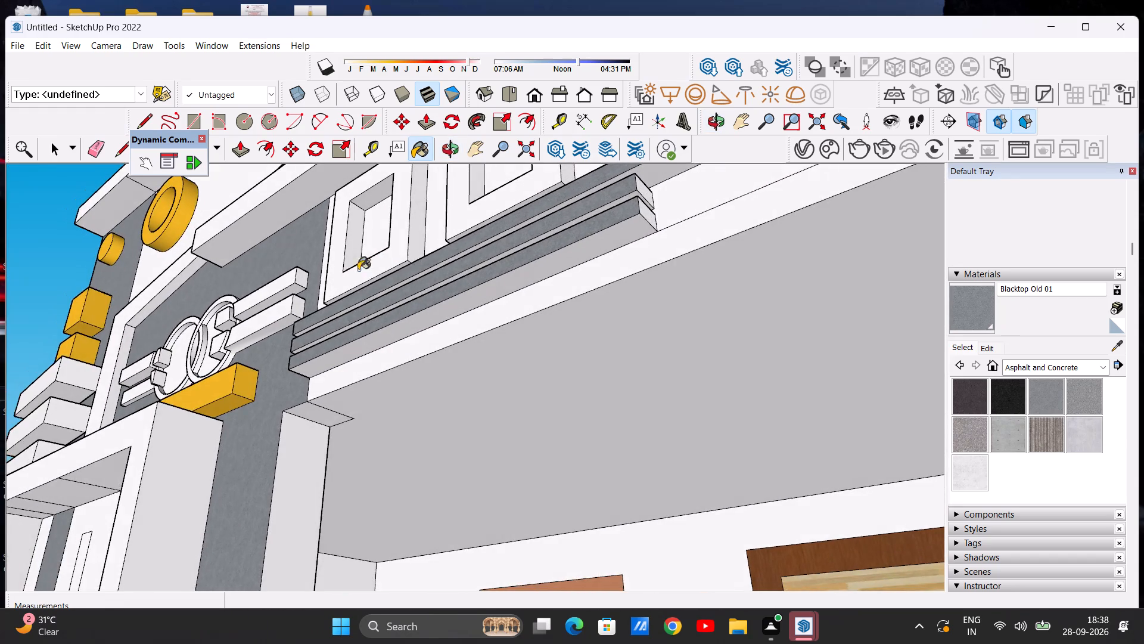
scroll(725, 258, "up", 5)
left_click(585, 221)
left_click(607, 193)
Paint the upper short band's end face and underside, plus the long ledge's underside above it, with Blacktop Old 01.
scroll(594, 308, "down", 2)
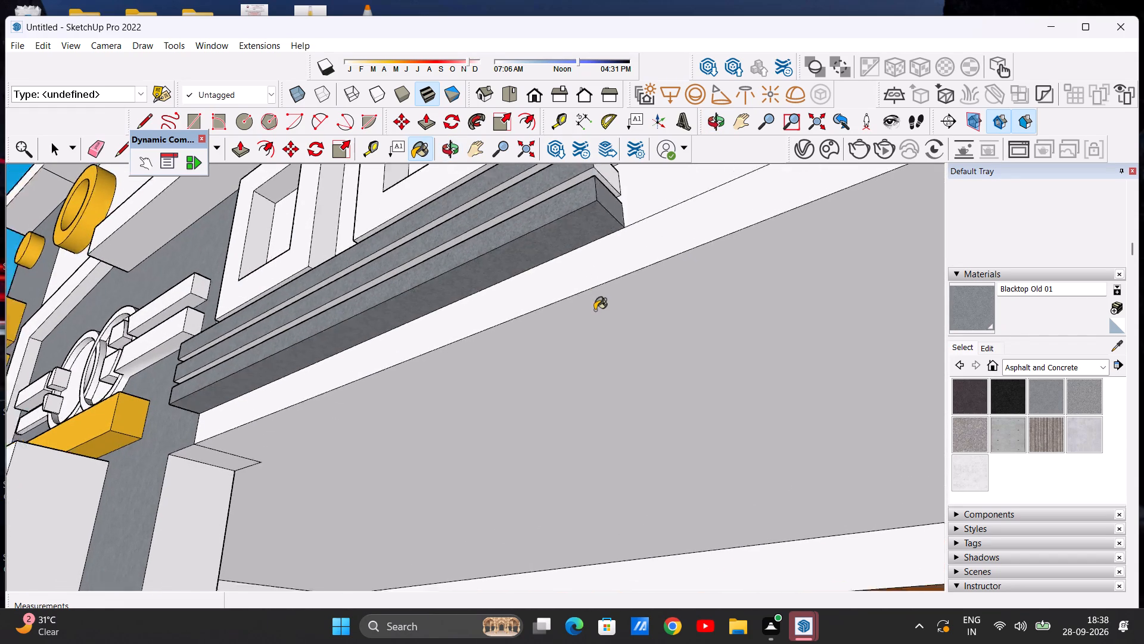
scroll(595, 310, "down", 12)
scroll(582, 252, "up", 14)
left_click(646, 306)
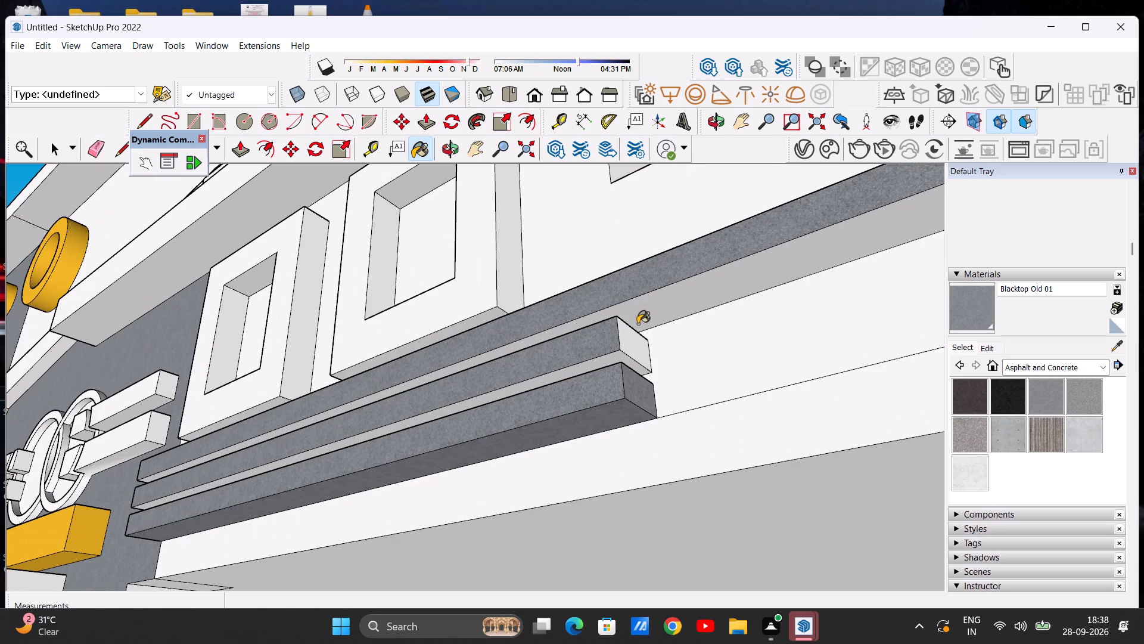
left_click(624, 345)
left_click(620, 360)
Paint the remaining underside section and the outer end face of the long ledge with Blacktop Old 01.
scroll(620, 360, "down", 9)
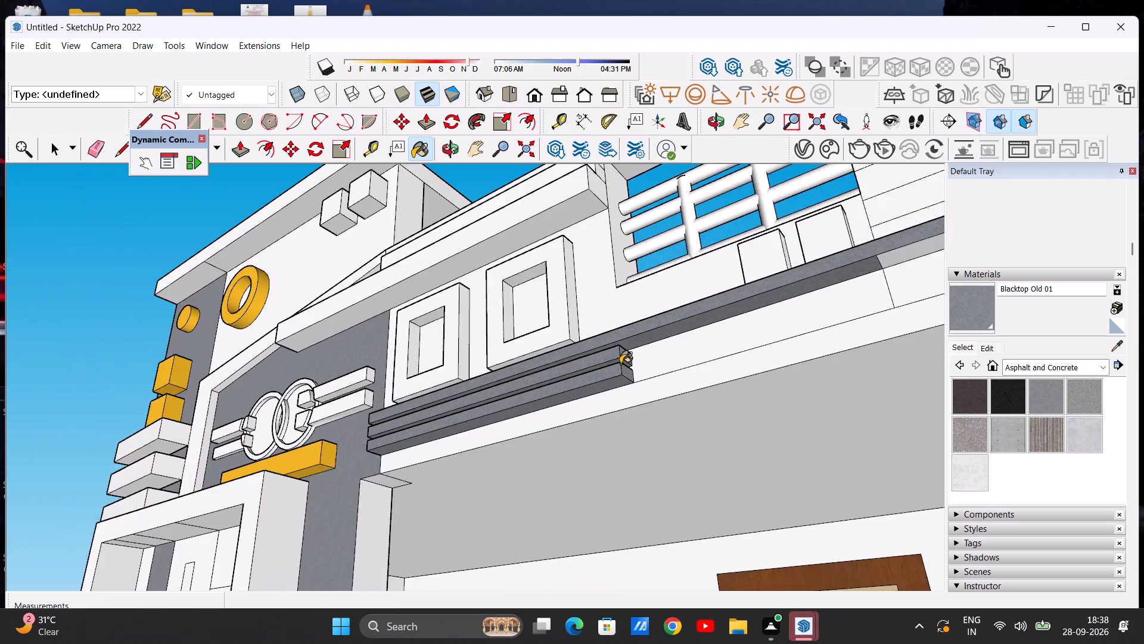
scroll(620, 364, "down", 8)
scroll(827, 306, "up", 12)
left_click(756, 292)
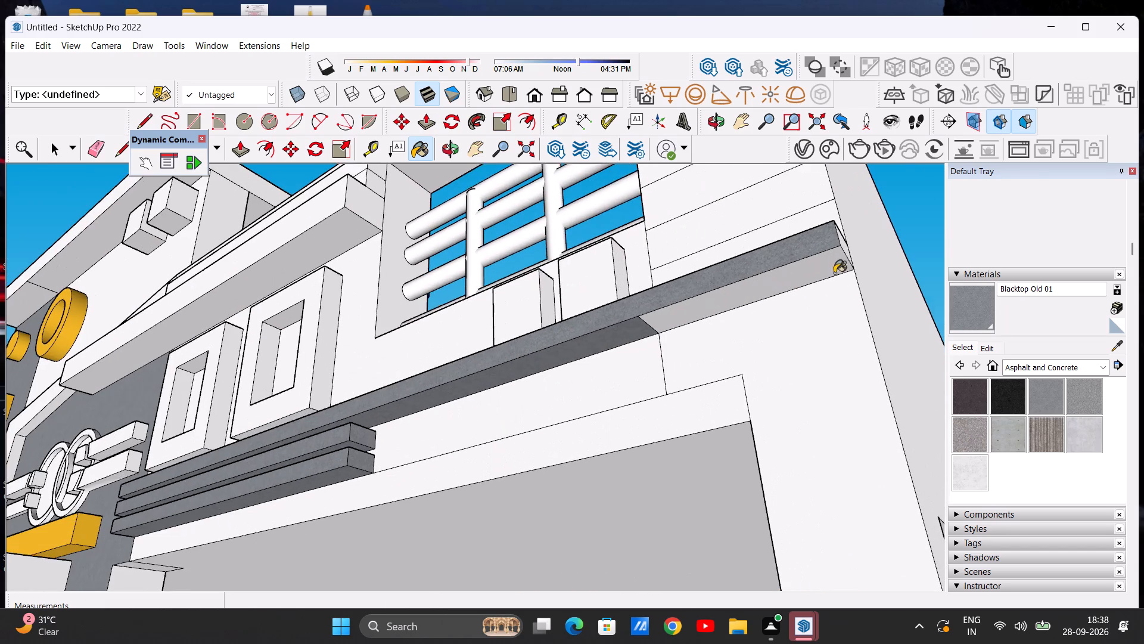
middle_click_drag(833, 273, 697, 349)
scroll(644, 342, "up", 6)
left_click(617, 357)
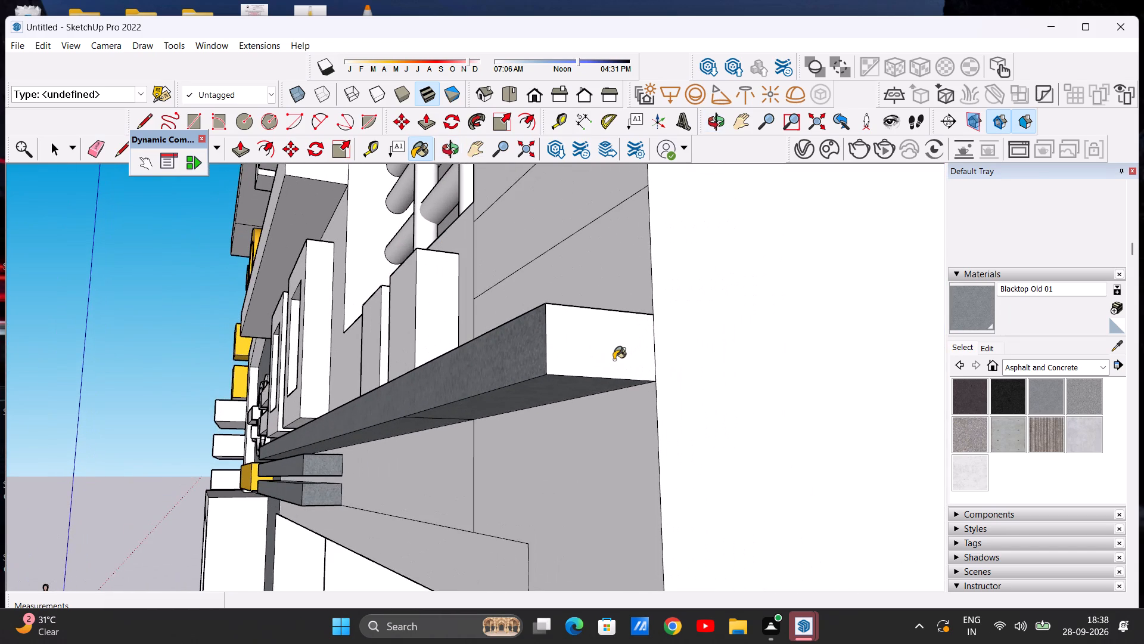
key("space")
Examine the whole front elevation to review the painted wall, ledge and bands.
scroll(589, 312, "down", 20)
scroll(589, 312, "down", 6)
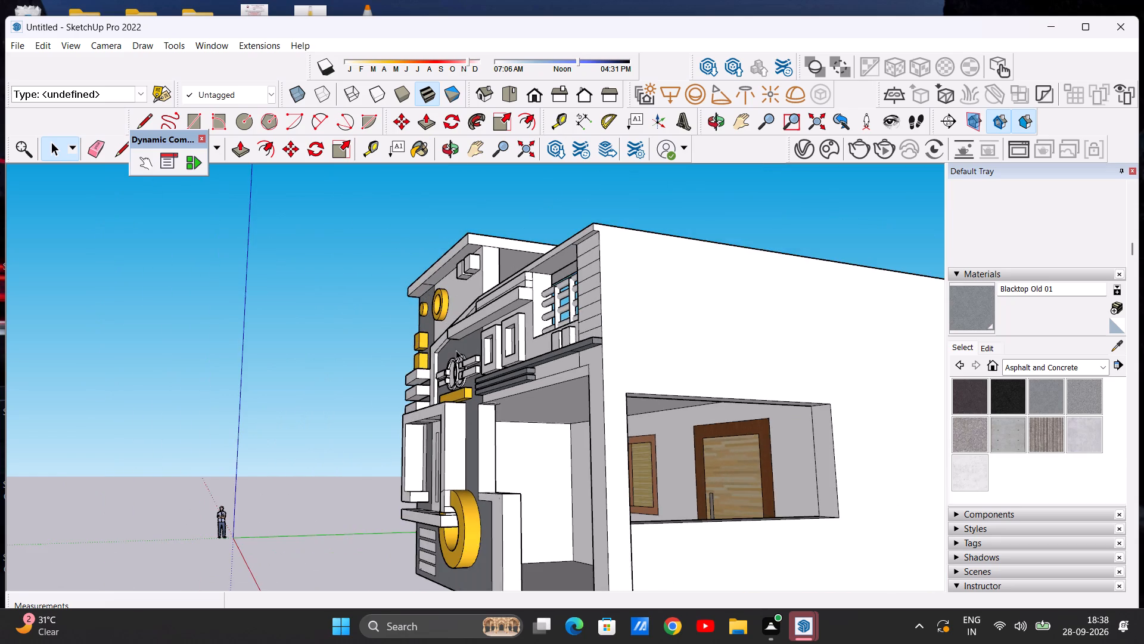
middle_click_drag(554, 414, 962, 367)
middle_click_drag(535, 454, 389, 515)
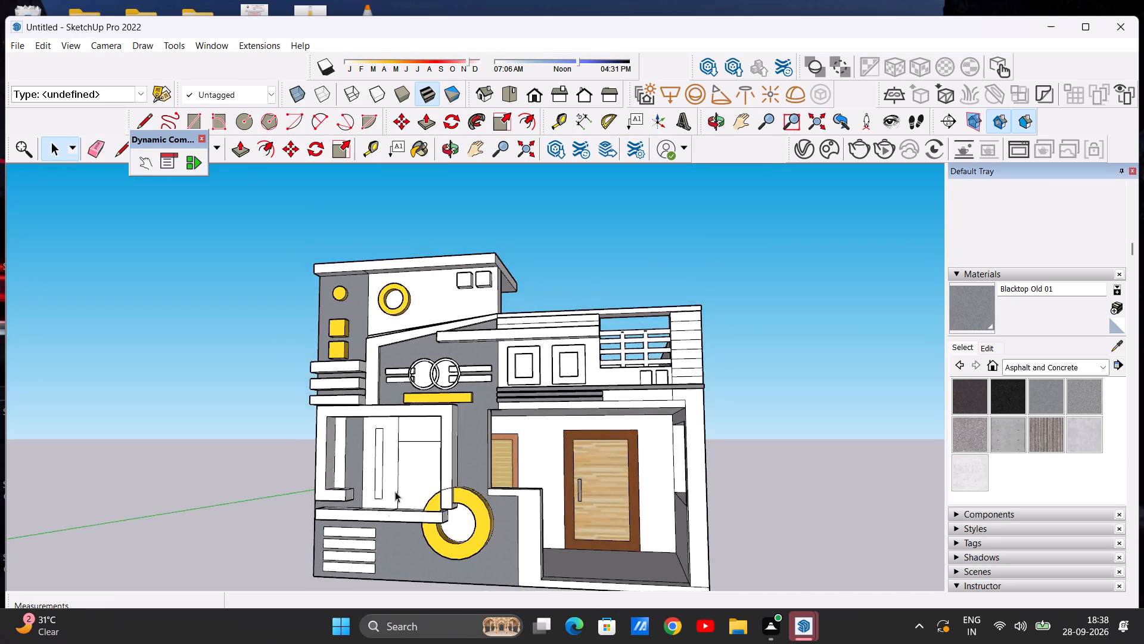
scroll(408, 473, "down", 5)
middle_click_drag(439, 417, 489, 445)
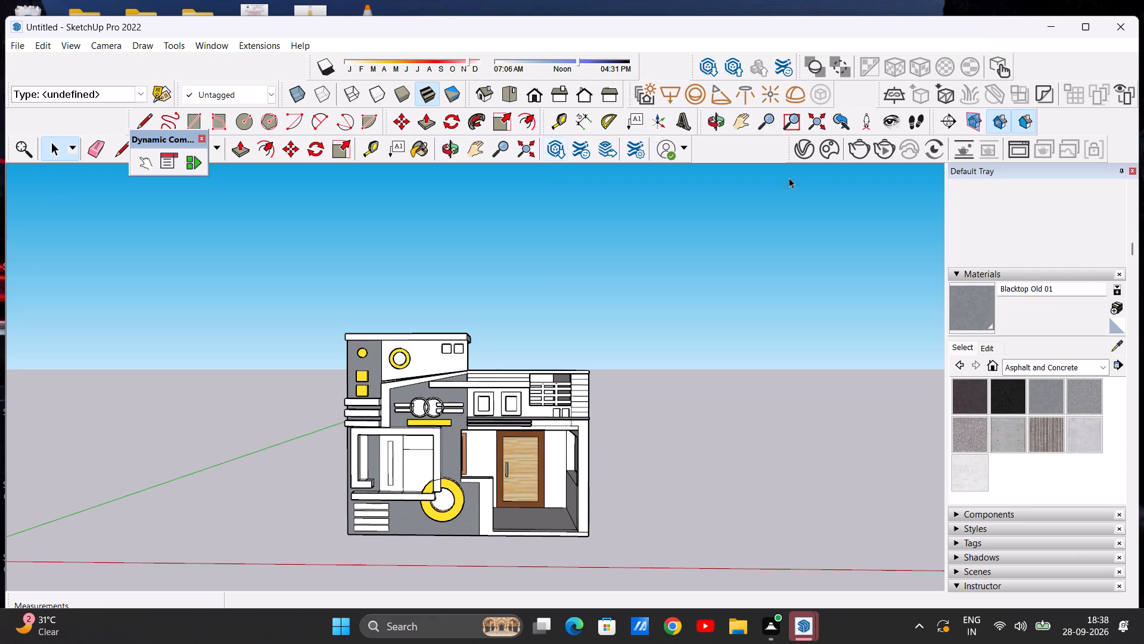
scroll(641, 365, "up", 5)
scroll(562, 373, "down", 4)
scroll(479, 439, "up", 2)
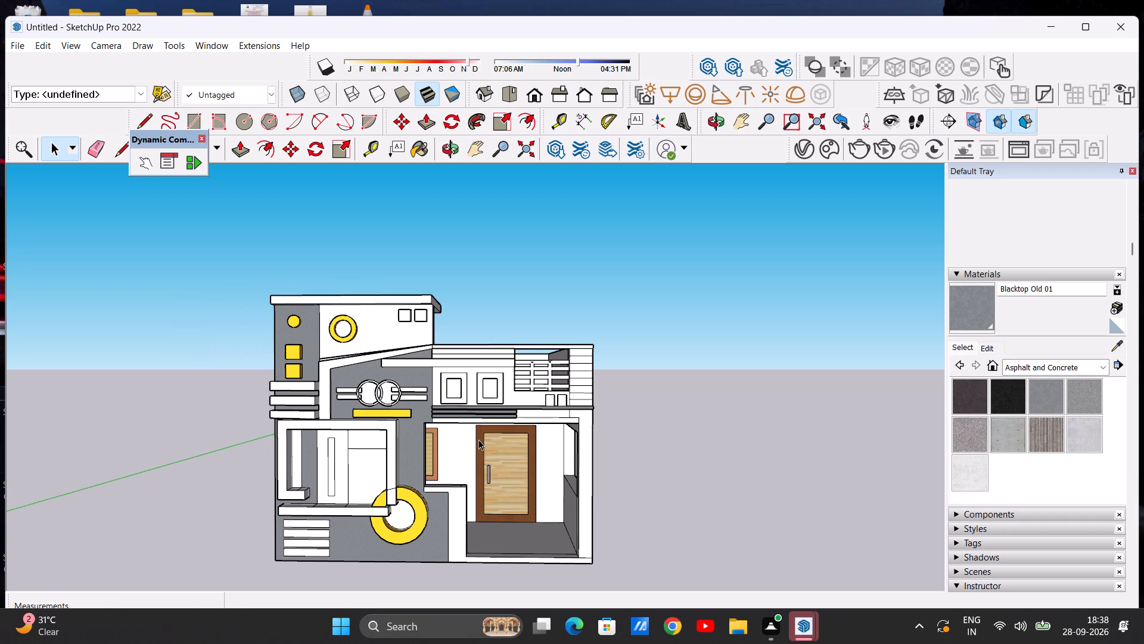
scroll(559, 432, "up", 6)
scroll(555, 434, "down", 5)
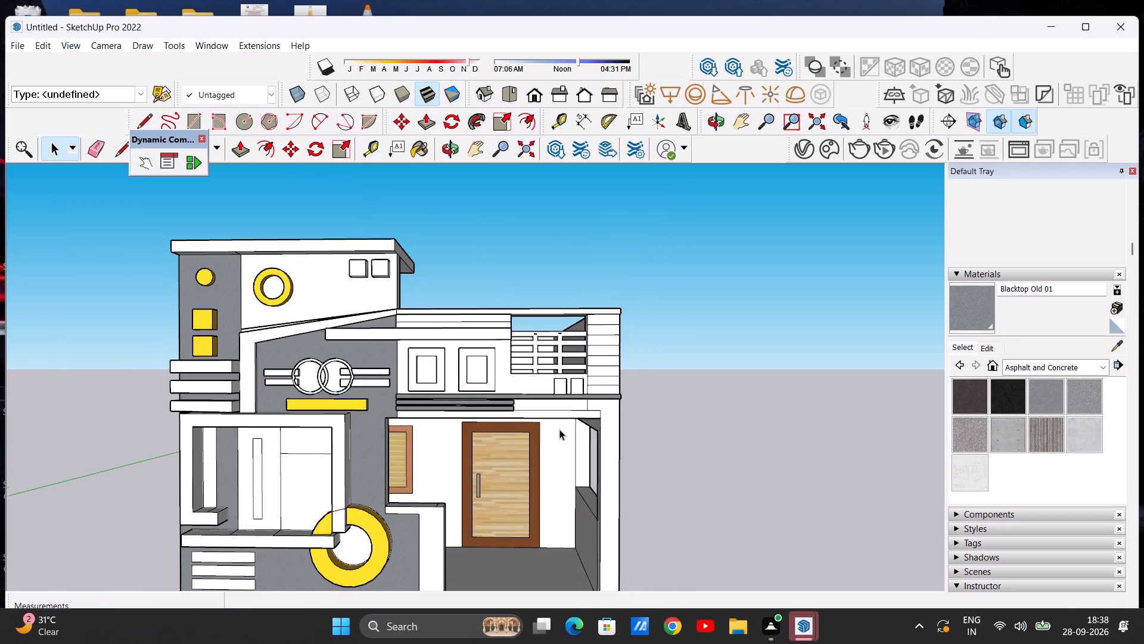
Erase the short vertical edge on the white wall just below the long ledge, beyond the ends of the short bands.
middle_click_drag(509, 426, 508, 482)
scroll(530, 411, "up", 6)
middle_click_drag(569, 421, 562, 404)
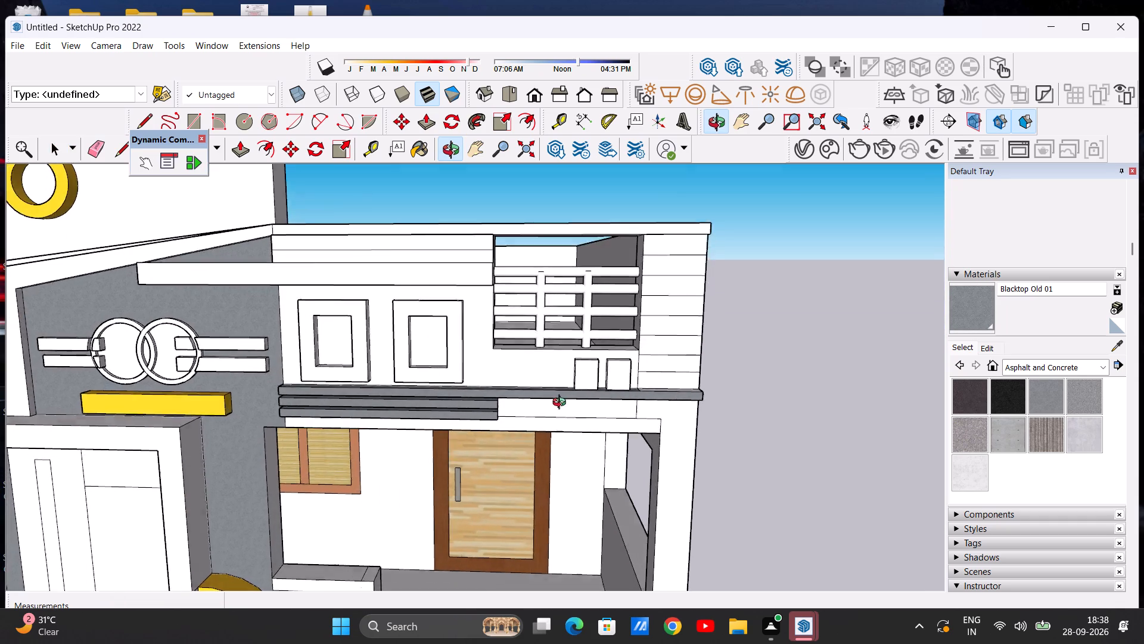
middle_click_drag(562, 404, 567, 366)
scroll(633, 395, "up", 6)
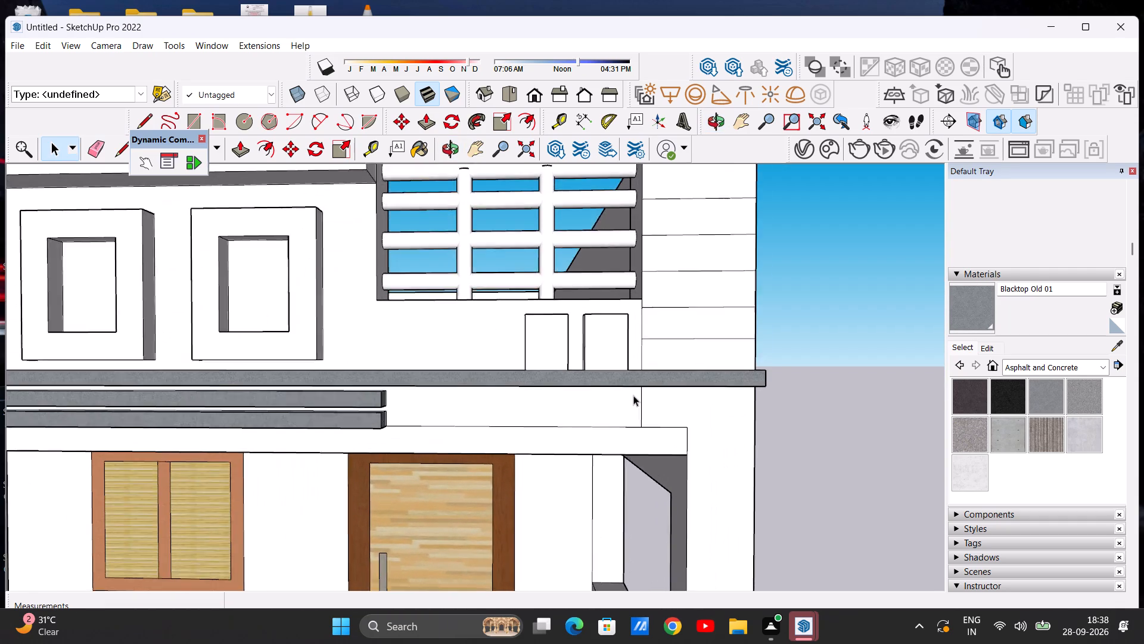
scroll(633, 395, "up", 3)
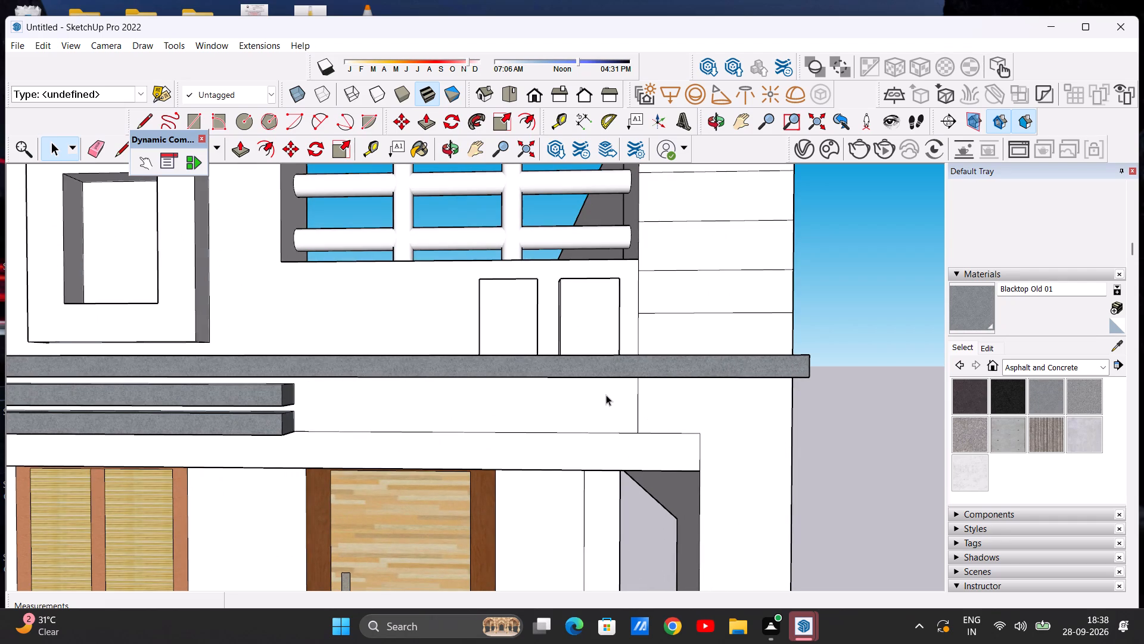
scroll(606, 395, "down", 10)
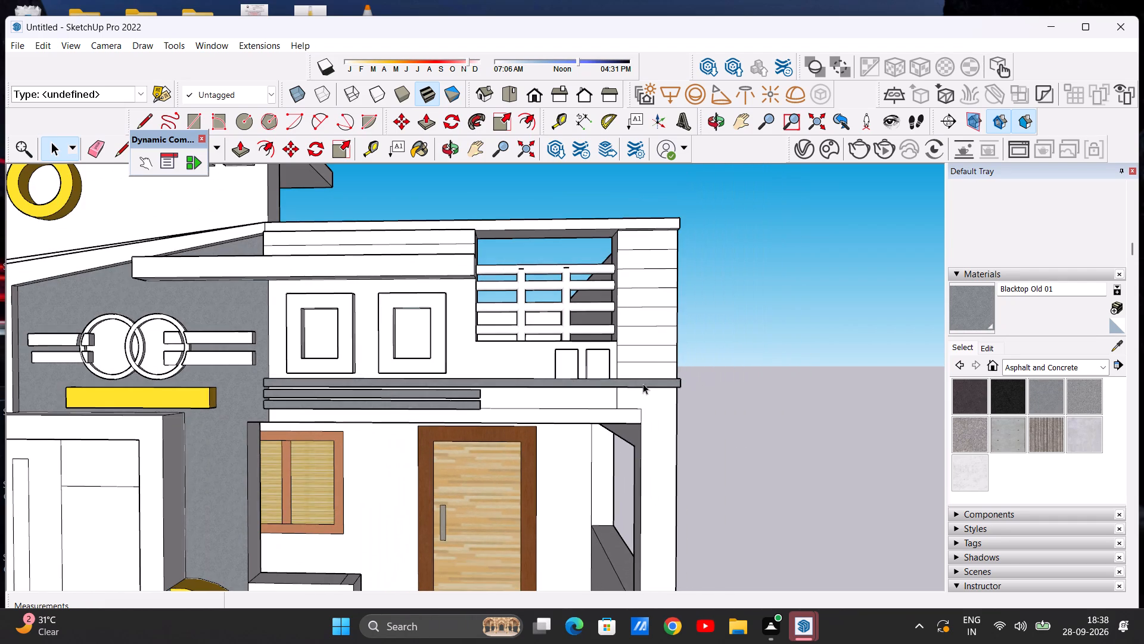
left_click(100, 145)
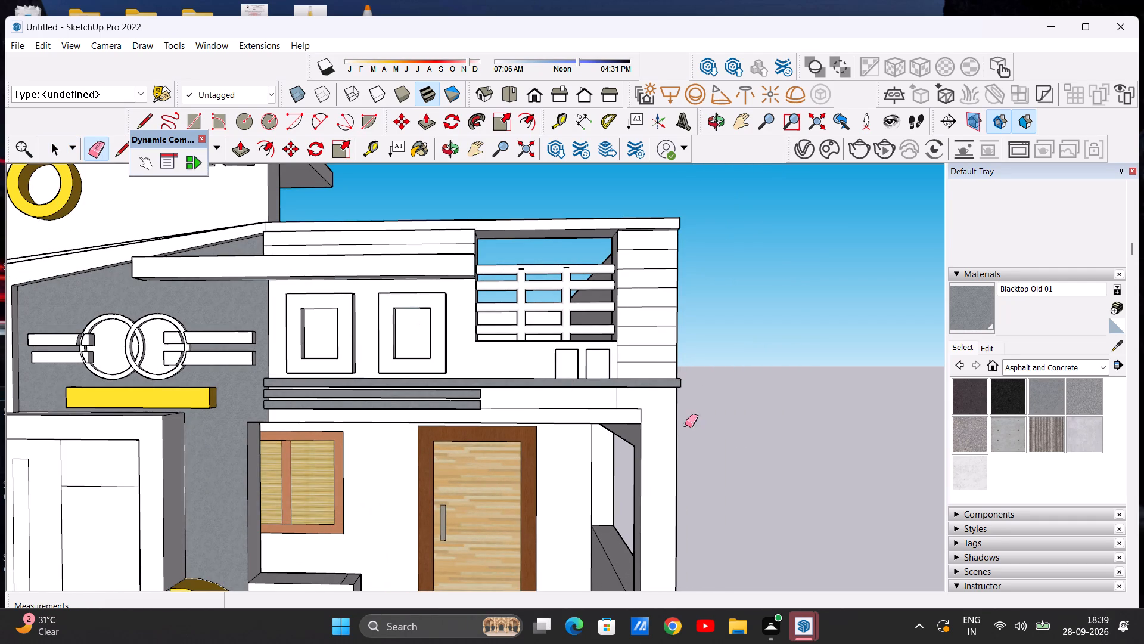
scroll(682, 419, "up", 11)
left_click_drag(566, 395, 585, 395)
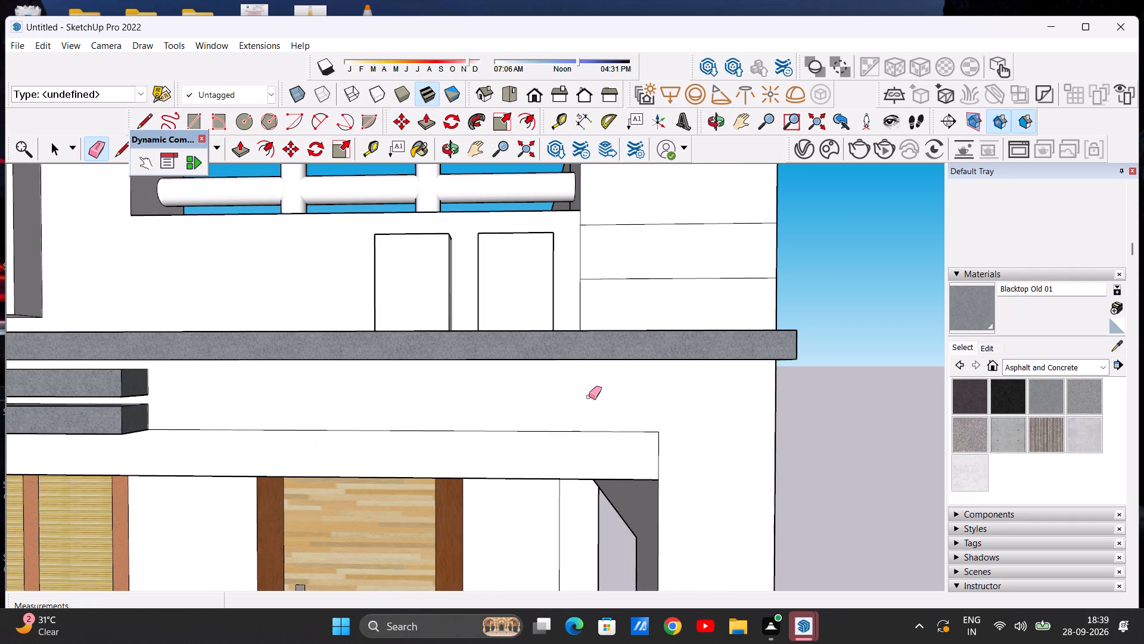
key("space")
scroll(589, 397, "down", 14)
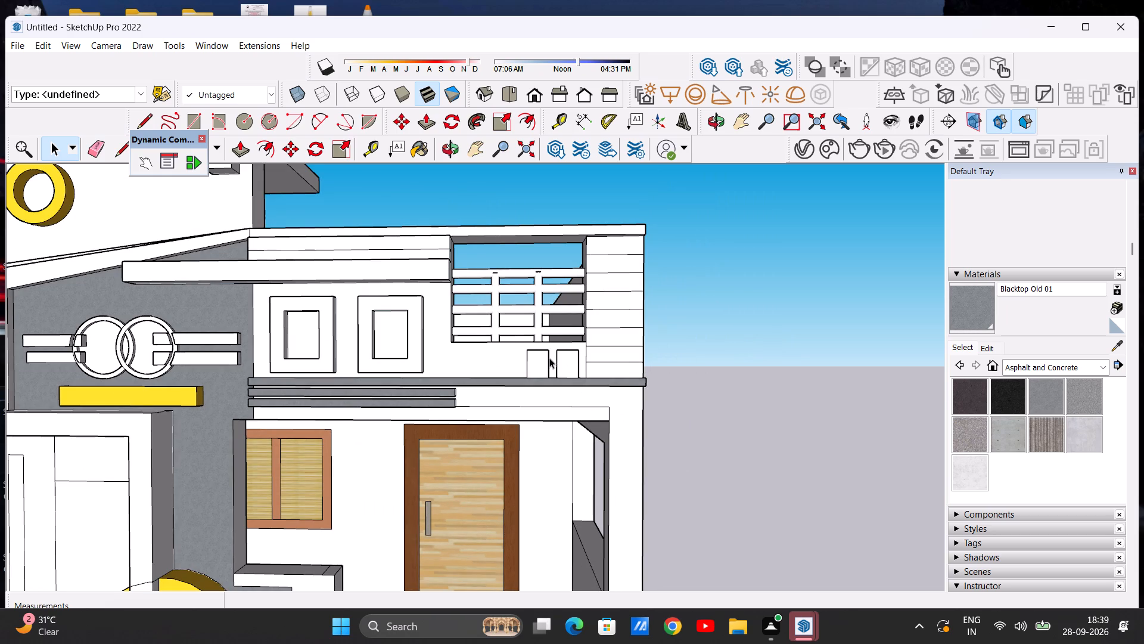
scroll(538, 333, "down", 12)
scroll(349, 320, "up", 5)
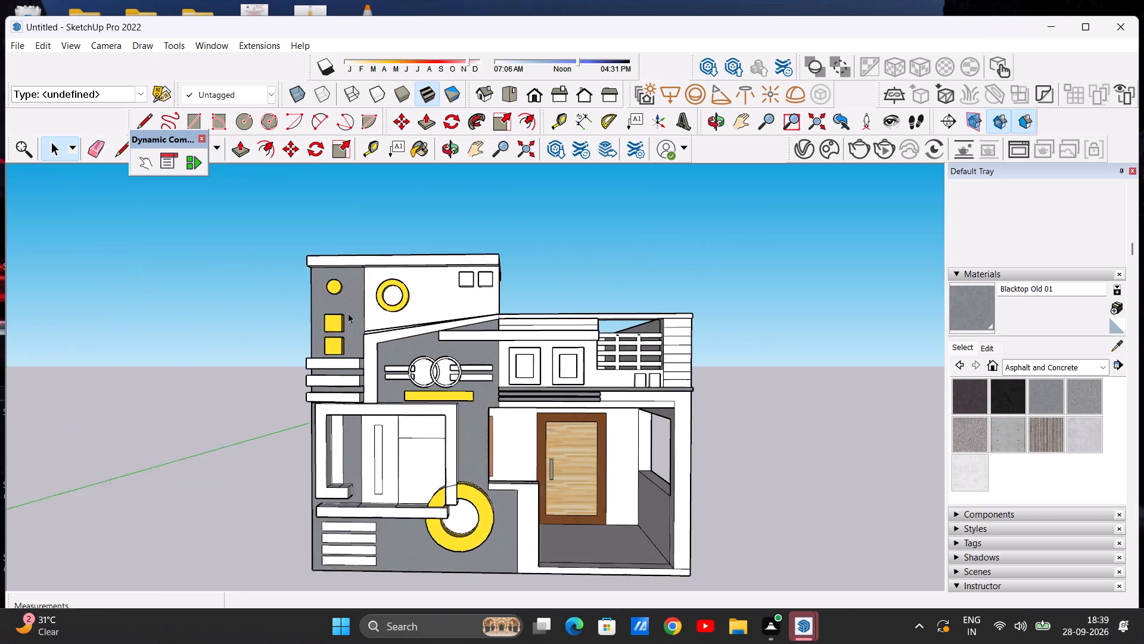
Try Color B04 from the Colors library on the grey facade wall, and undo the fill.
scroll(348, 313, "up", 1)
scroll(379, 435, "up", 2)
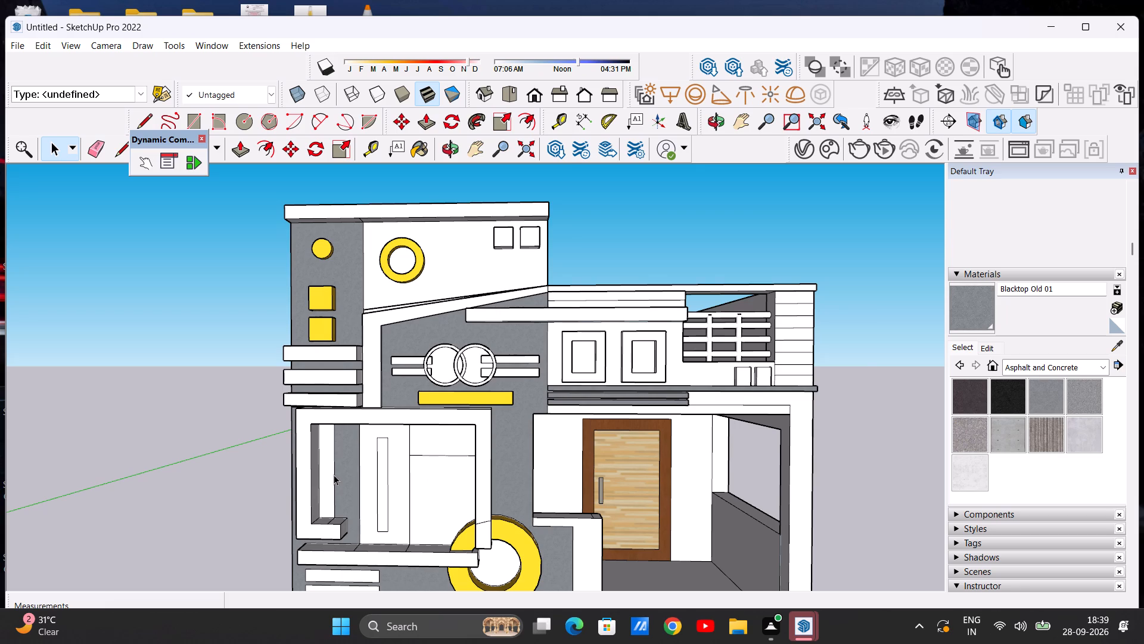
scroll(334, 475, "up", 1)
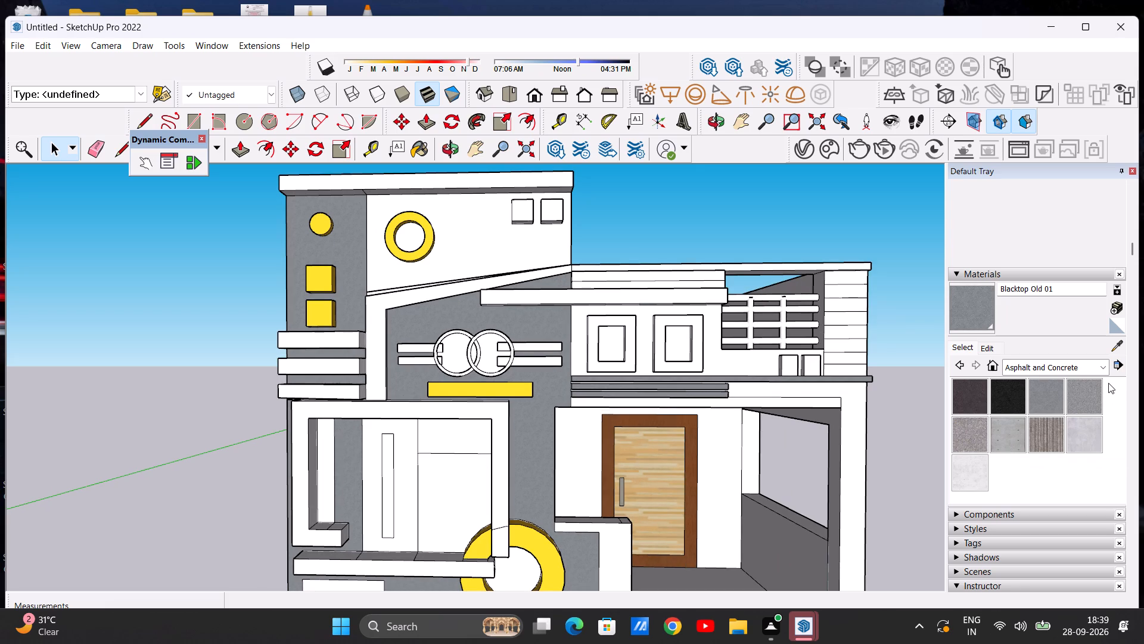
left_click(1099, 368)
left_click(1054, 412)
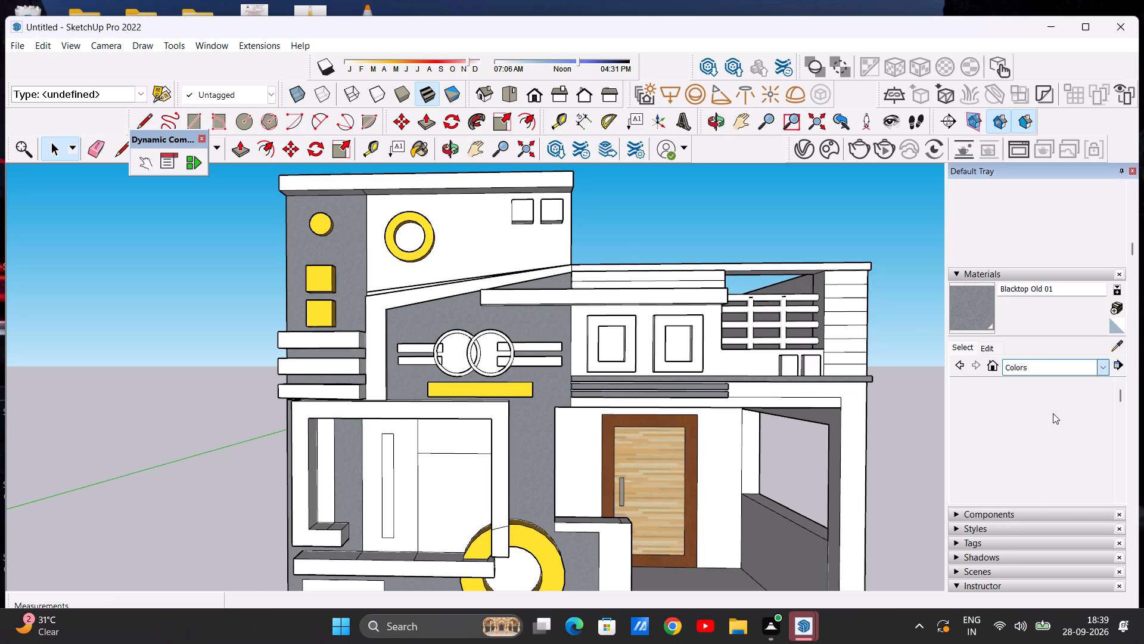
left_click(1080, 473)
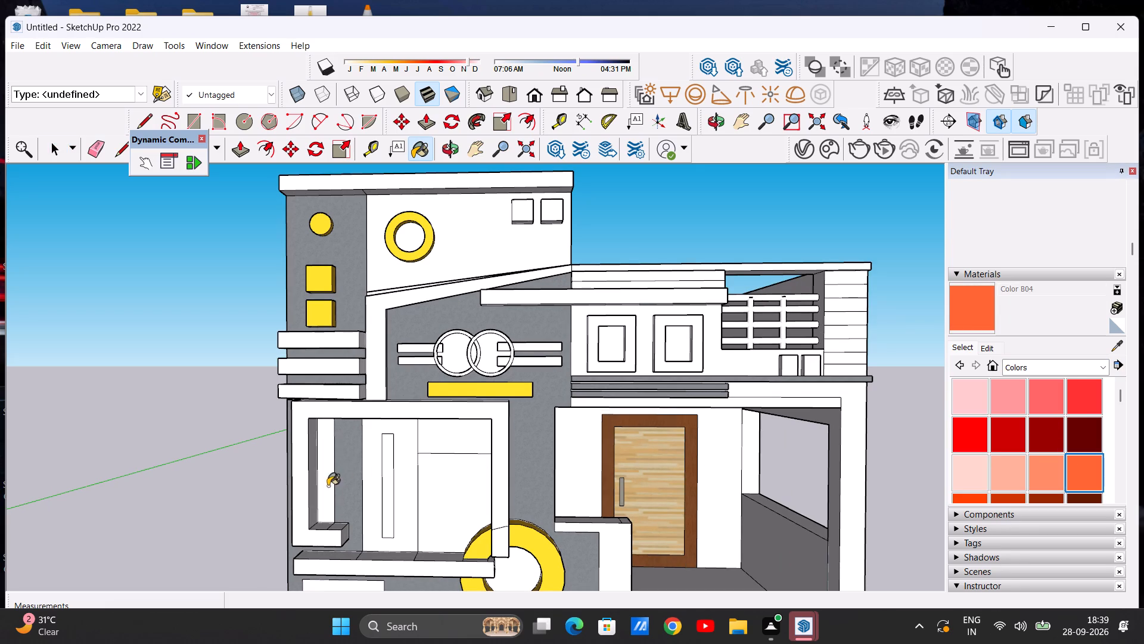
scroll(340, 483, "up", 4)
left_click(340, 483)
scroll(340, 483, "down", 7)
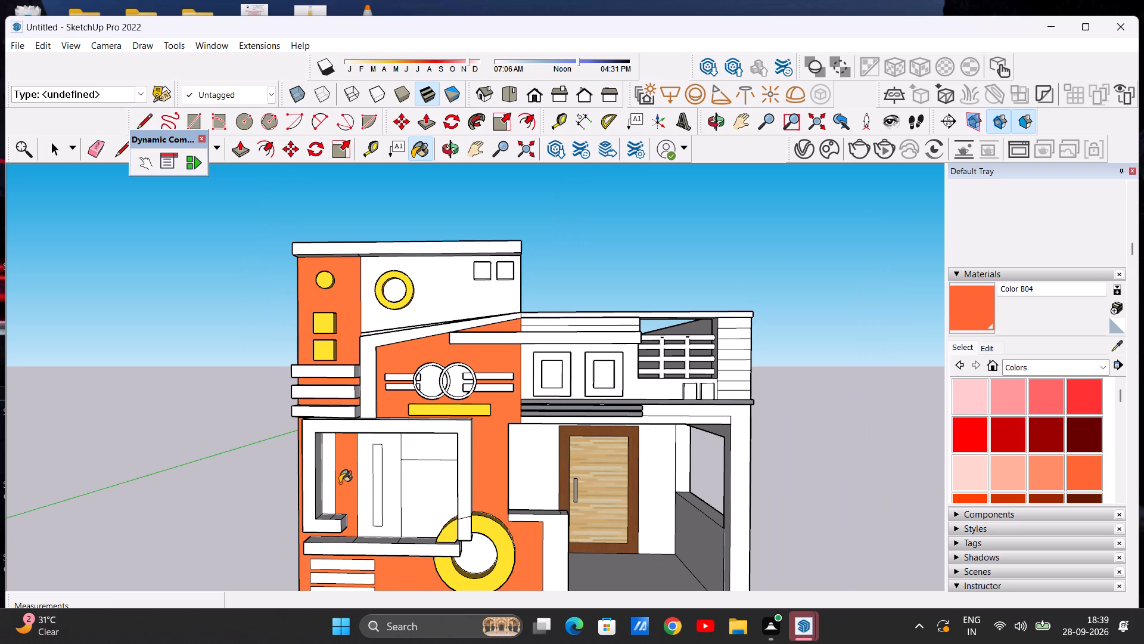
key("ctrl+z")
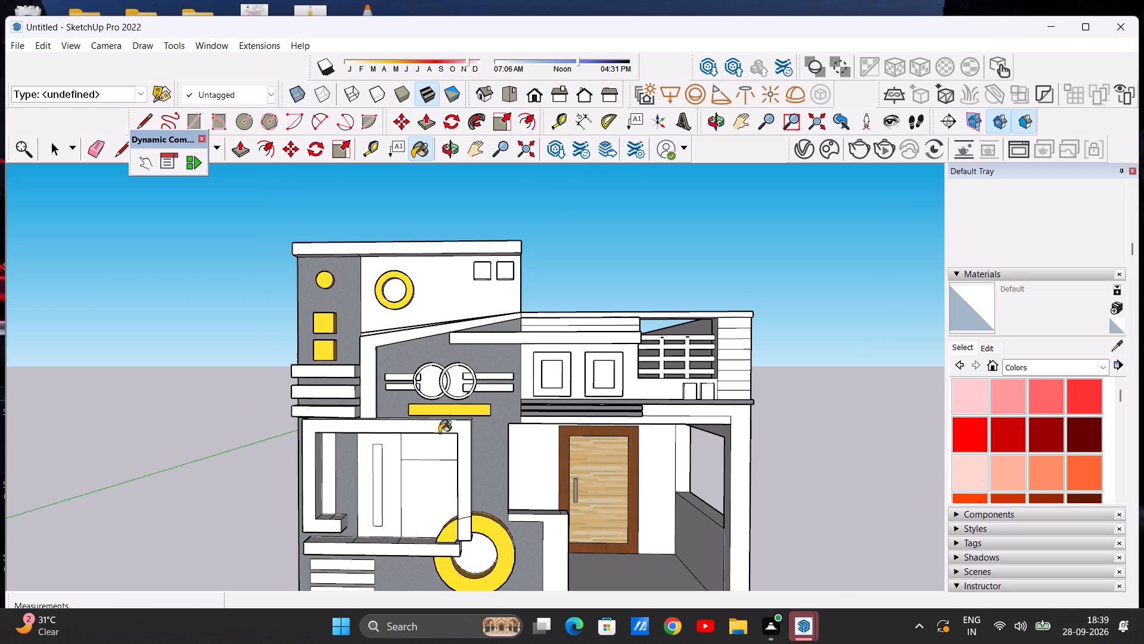
Paint the upper panel beside the tall slot, inside the projecting white frame, with Color A04.
left_click(439, 453)
left_click(434, 454)
scroll(425, 460, "up", 5)
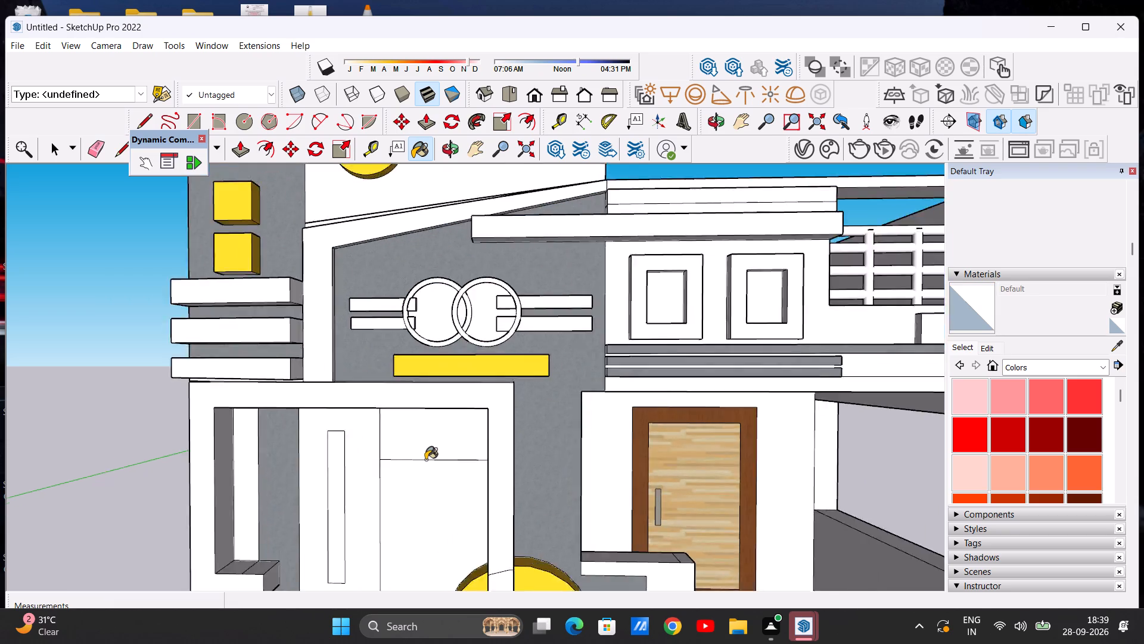
scroll(425, 460, "up", 6)
left_click(430, 441)
left_click(430, 441)
scroll(421, 429, "up", 5)
triple_click(421, 429)
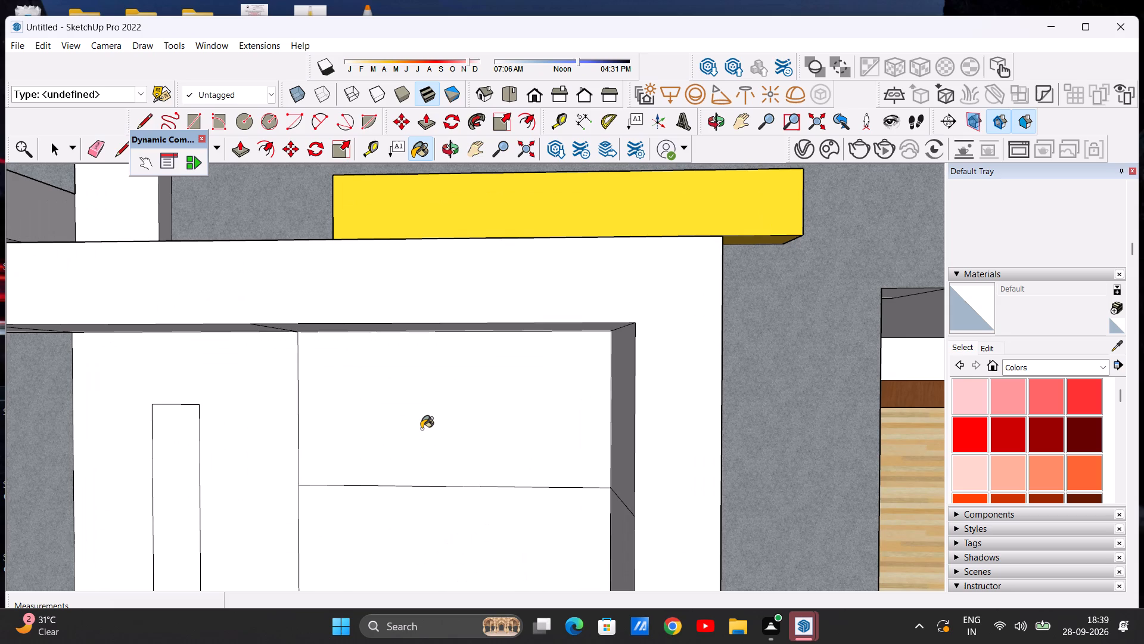
key("space")
key("space")
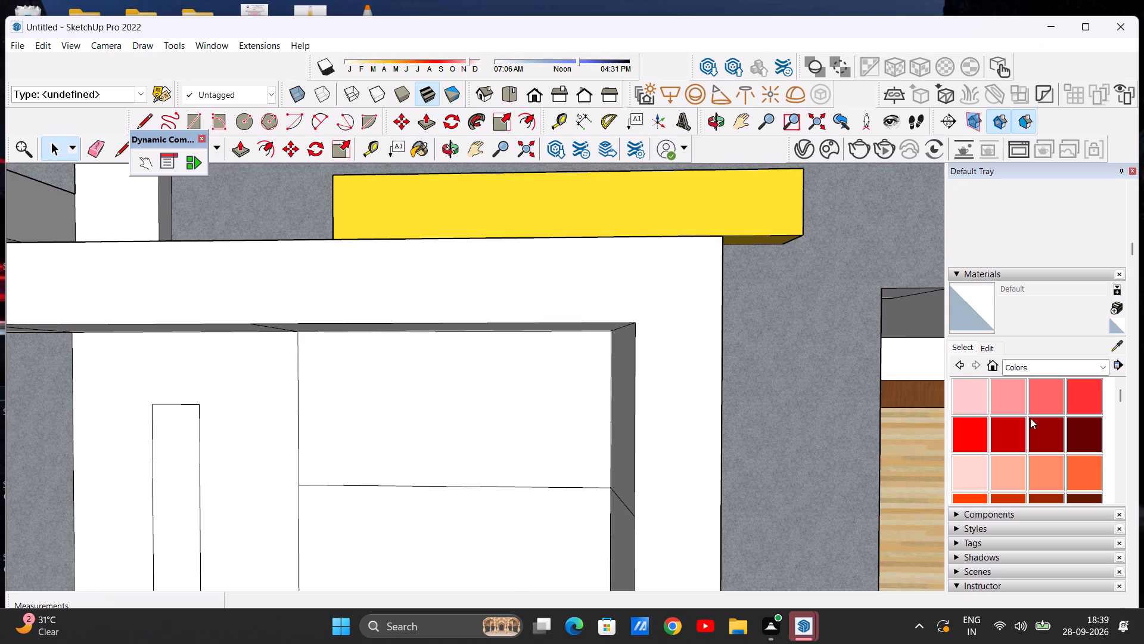
left_click(1089, 386)
left_click(571, 417)
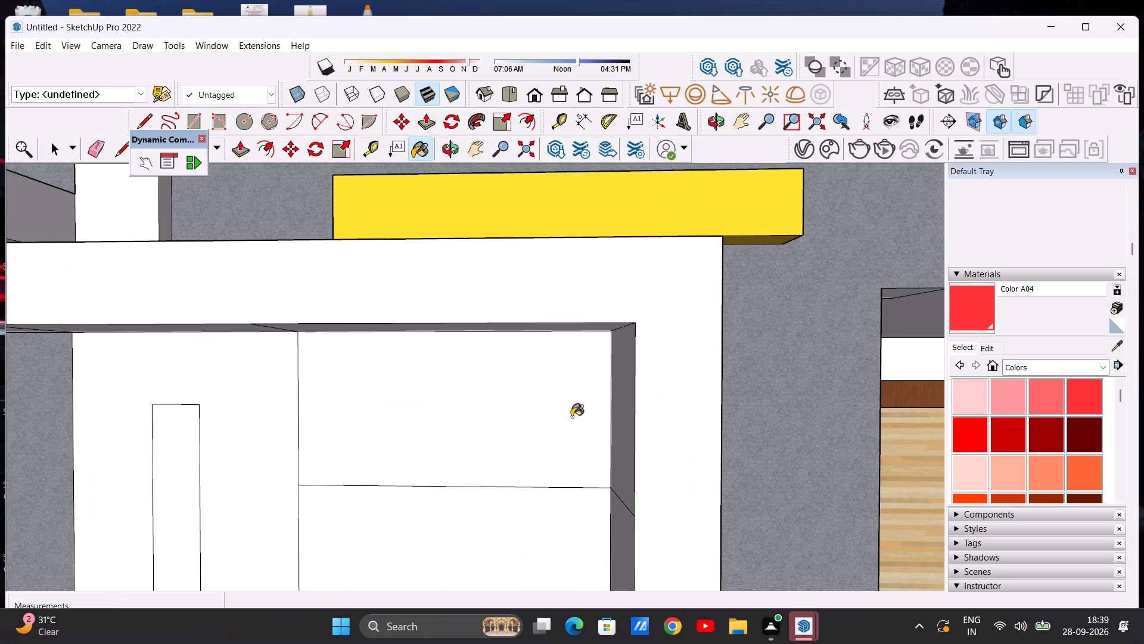
Darken Color A04 to a deep red using the Color Wheel picker's brightness.
scroll(491, 435, "down", 12)
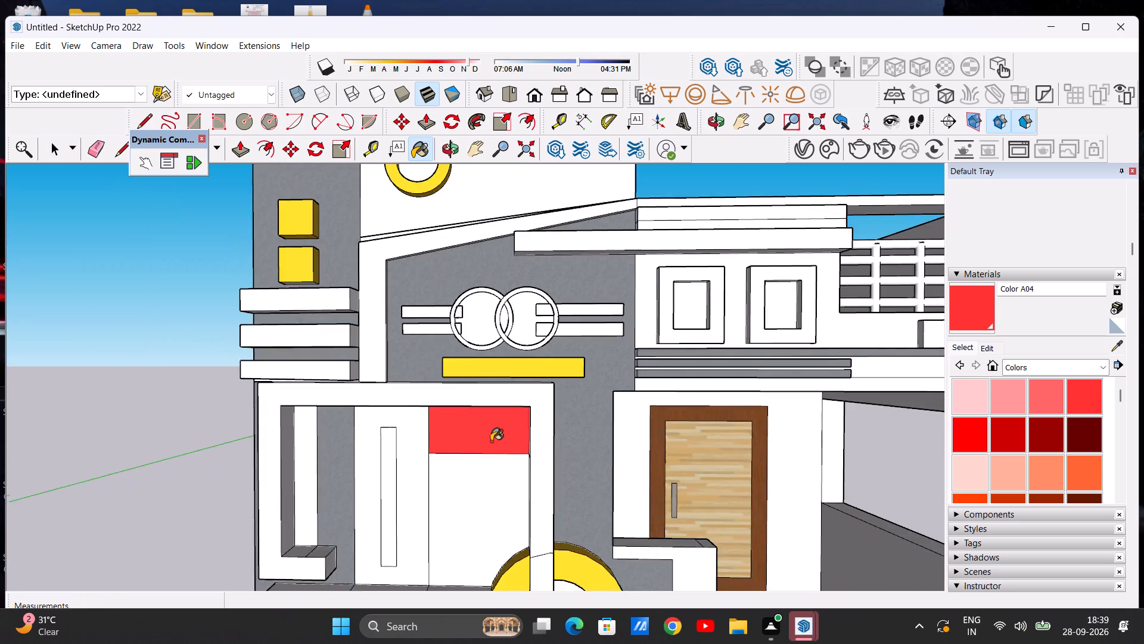
scroll(491, 441, "down", 10)
scroll(493, 447, "up", 6)
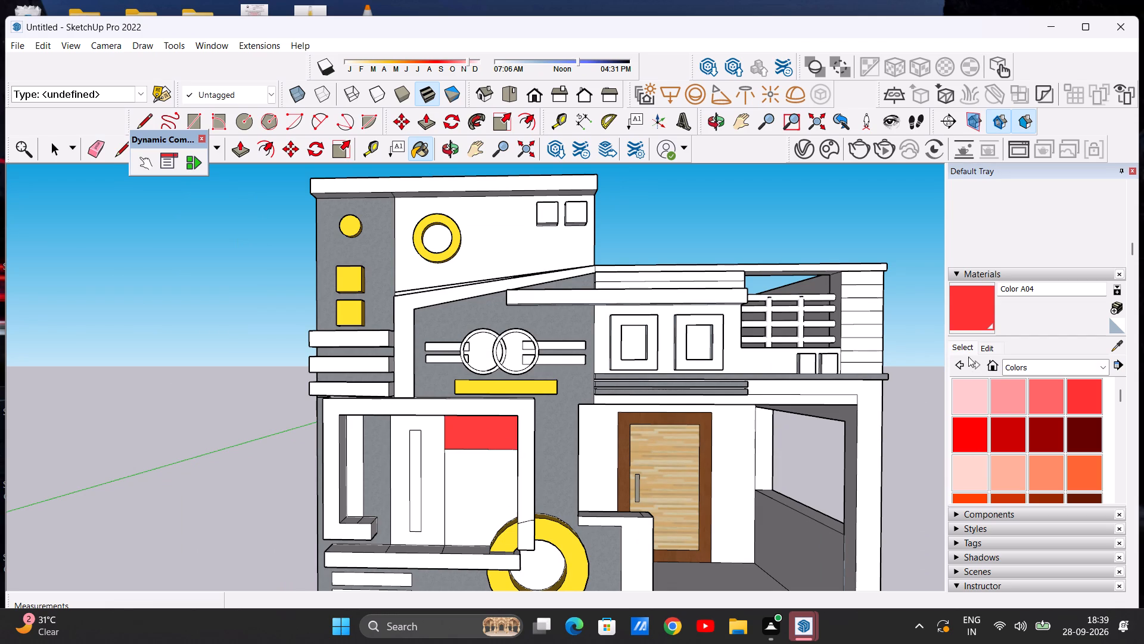
left_click(984, 349)
left_click(1024, 404)
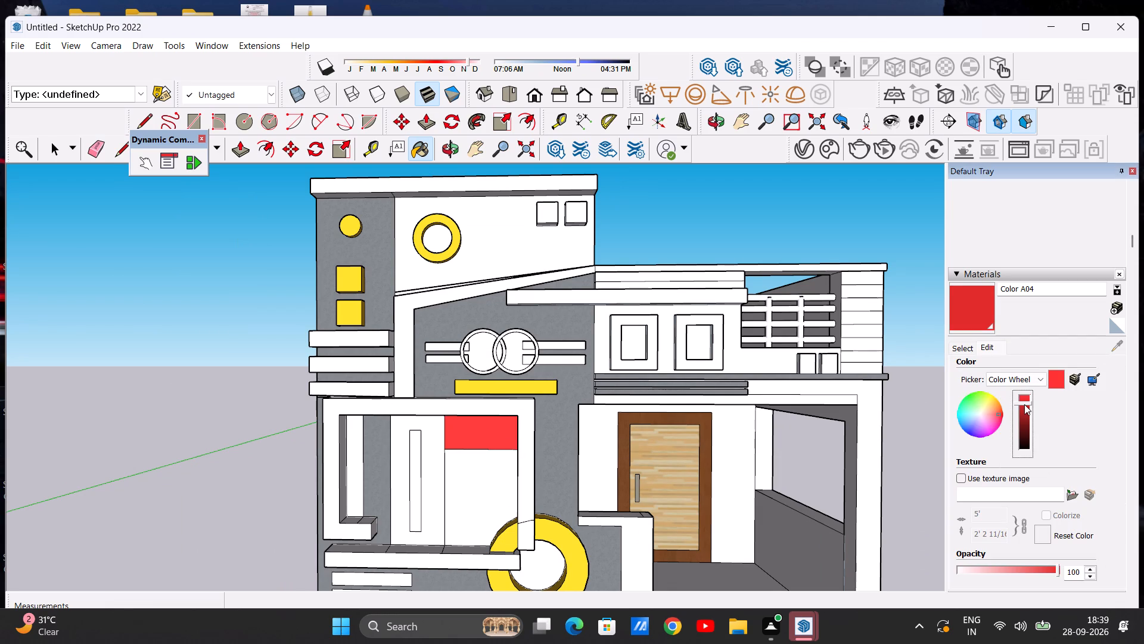
left_click(1025, 405)
left_click(1027, 410)
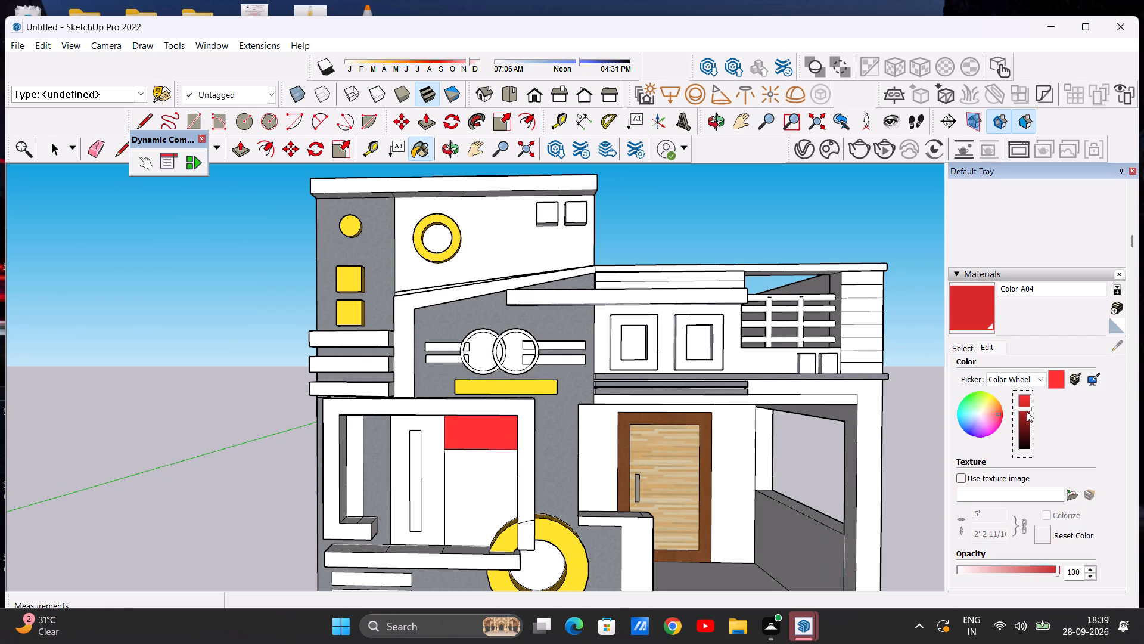
left_click(1024, 417)
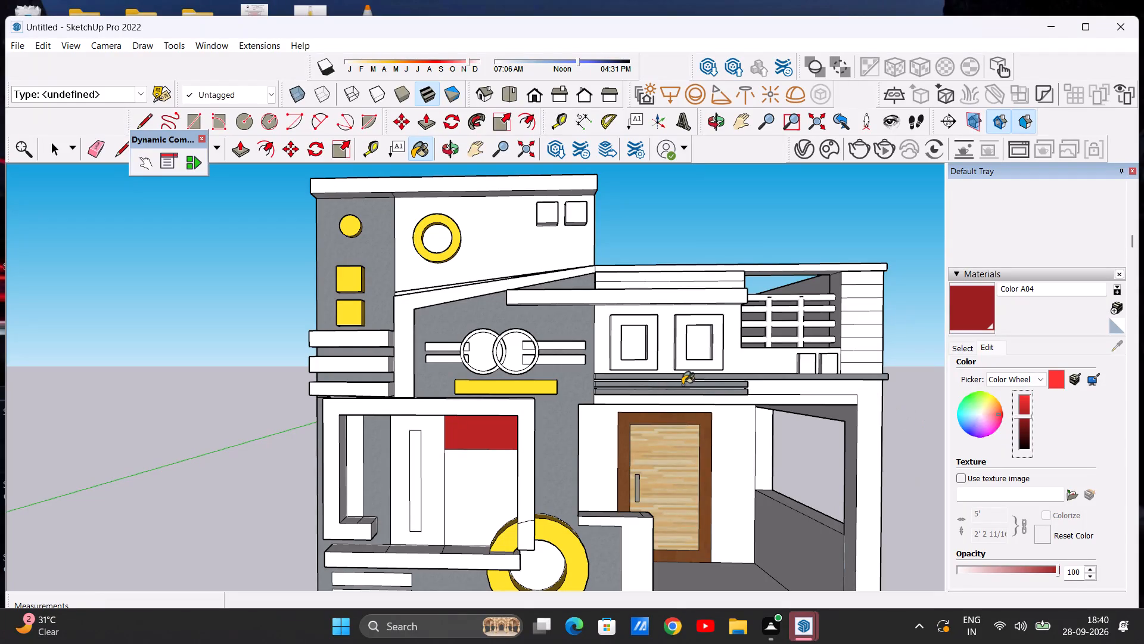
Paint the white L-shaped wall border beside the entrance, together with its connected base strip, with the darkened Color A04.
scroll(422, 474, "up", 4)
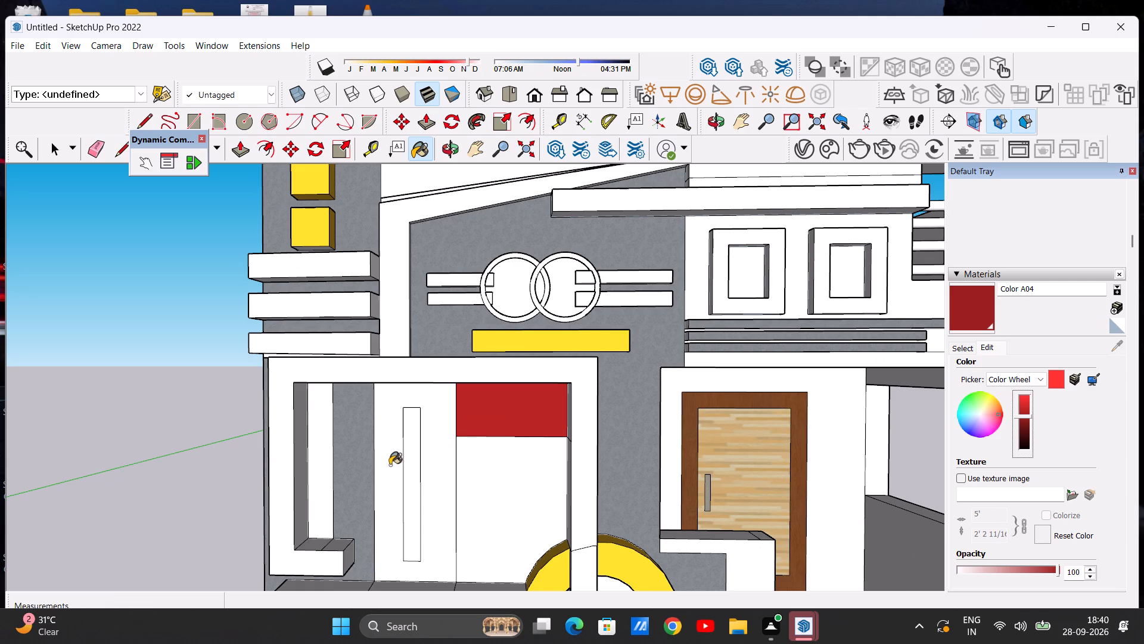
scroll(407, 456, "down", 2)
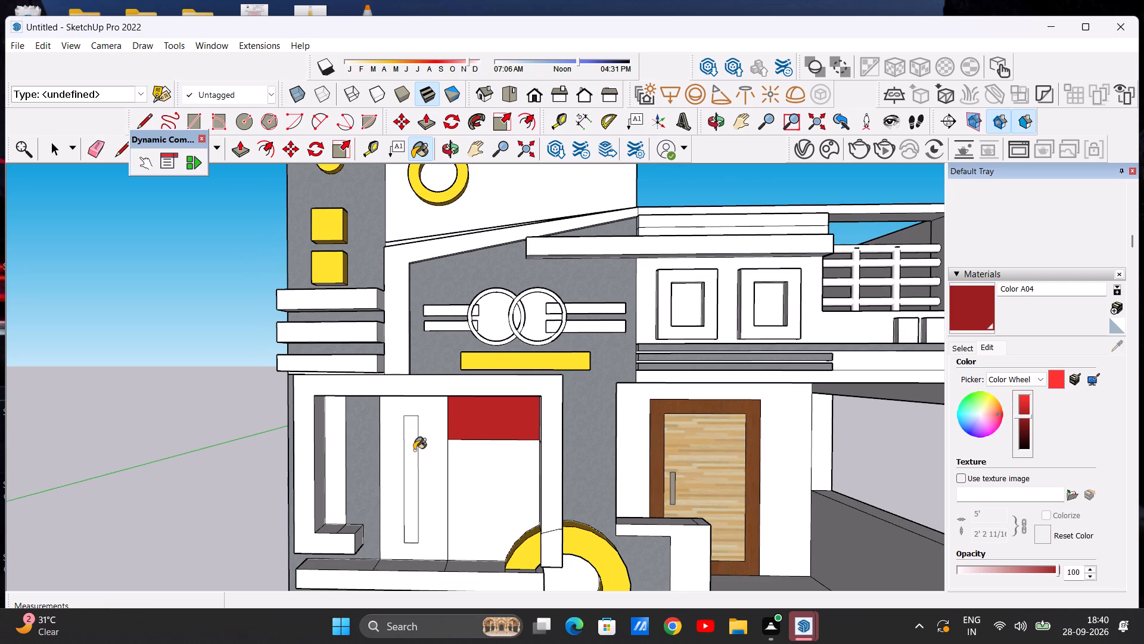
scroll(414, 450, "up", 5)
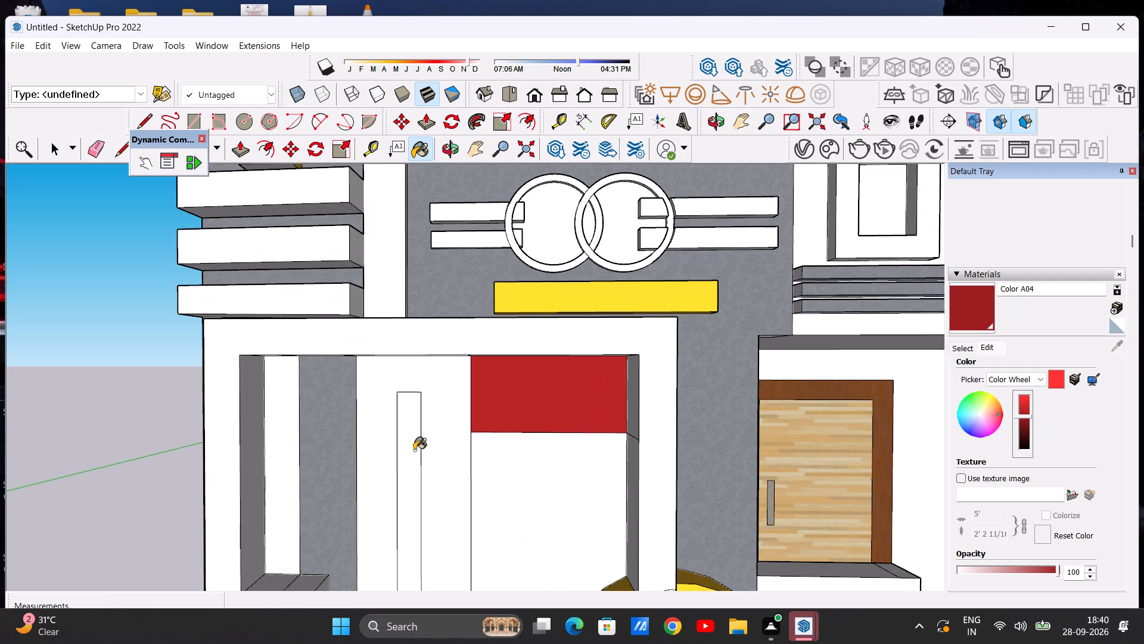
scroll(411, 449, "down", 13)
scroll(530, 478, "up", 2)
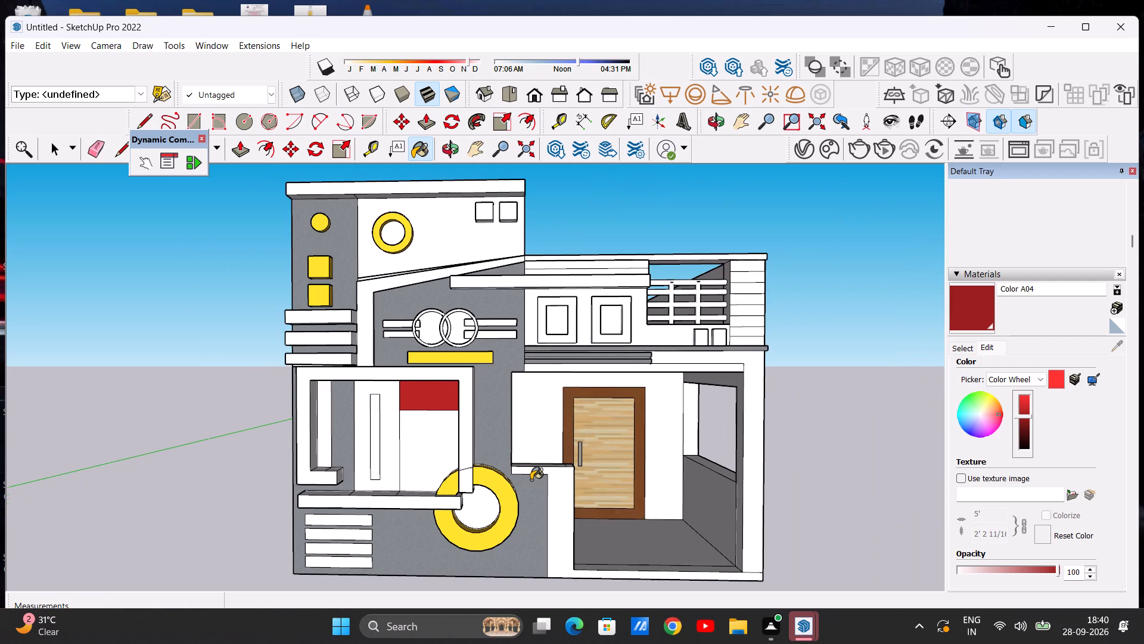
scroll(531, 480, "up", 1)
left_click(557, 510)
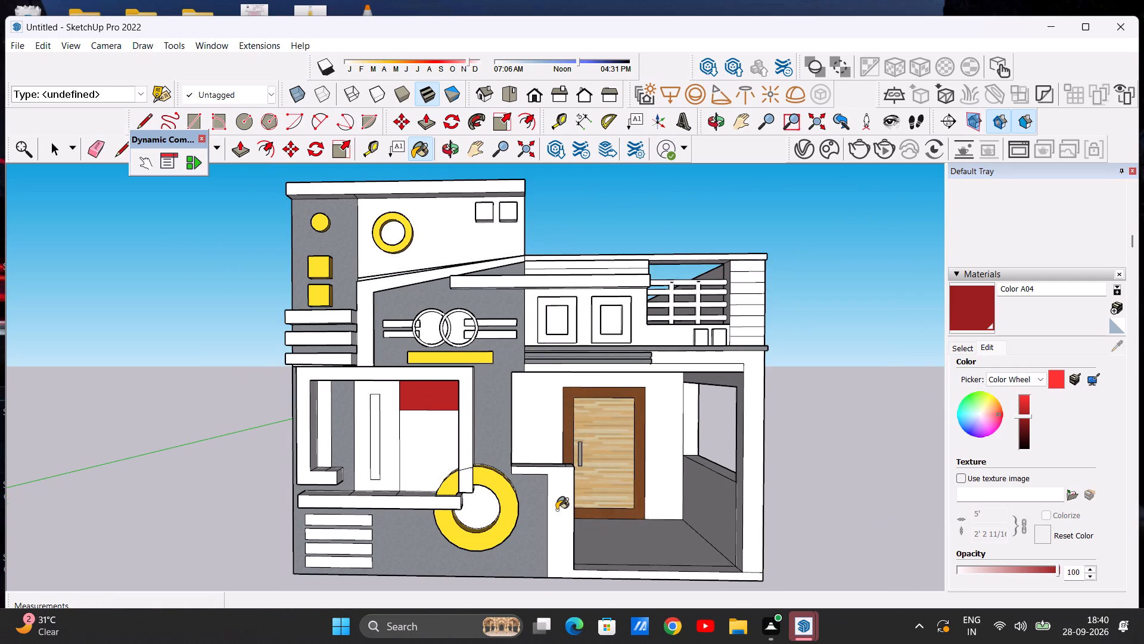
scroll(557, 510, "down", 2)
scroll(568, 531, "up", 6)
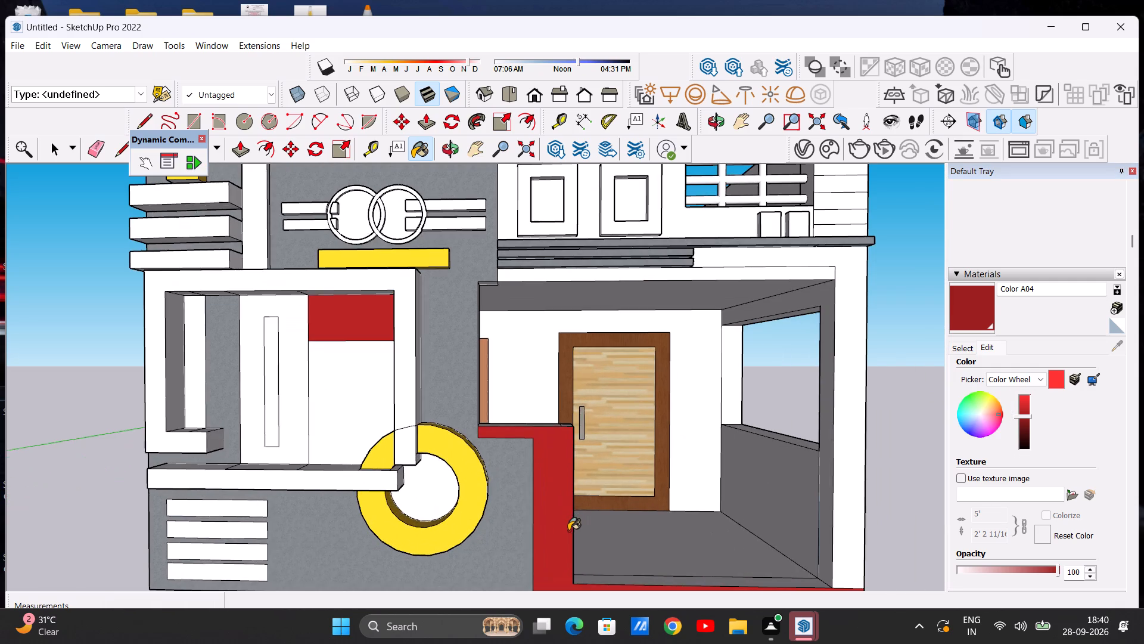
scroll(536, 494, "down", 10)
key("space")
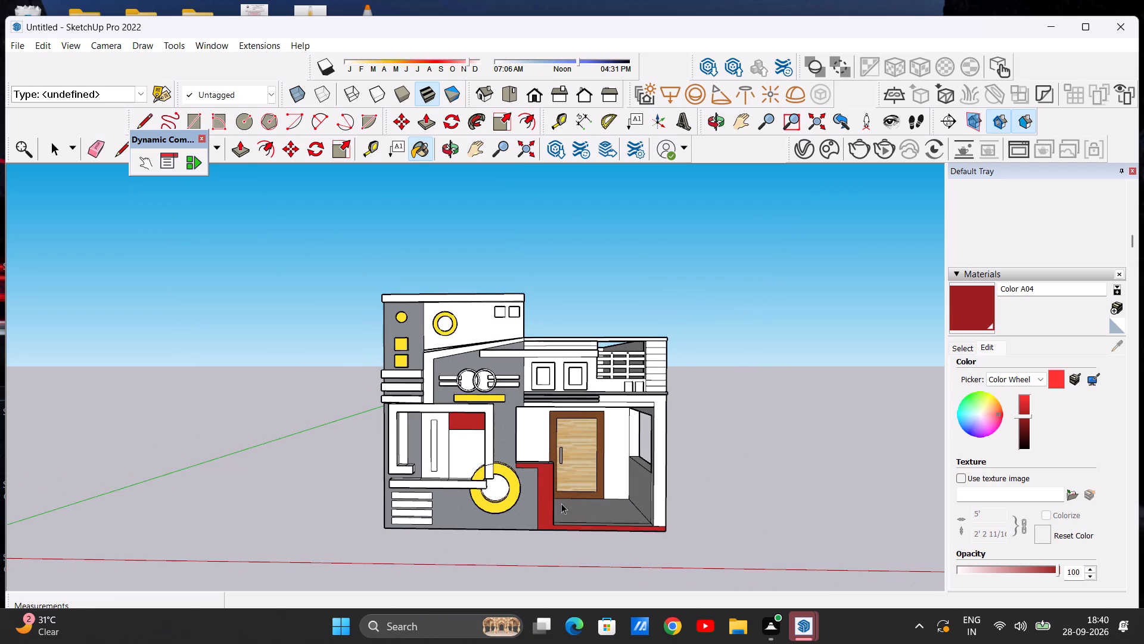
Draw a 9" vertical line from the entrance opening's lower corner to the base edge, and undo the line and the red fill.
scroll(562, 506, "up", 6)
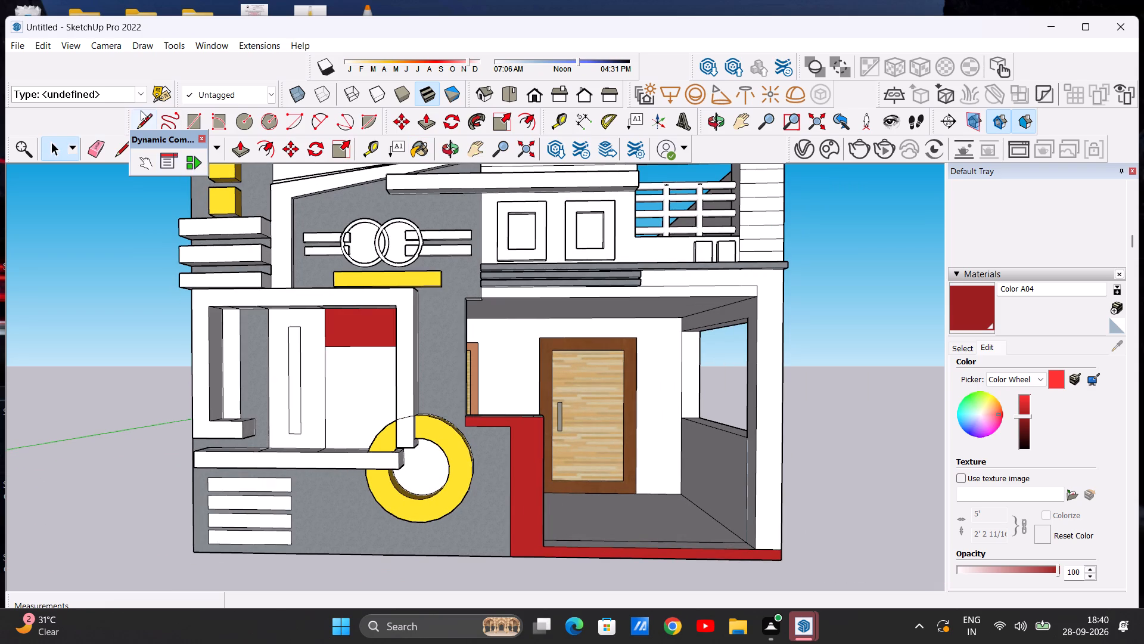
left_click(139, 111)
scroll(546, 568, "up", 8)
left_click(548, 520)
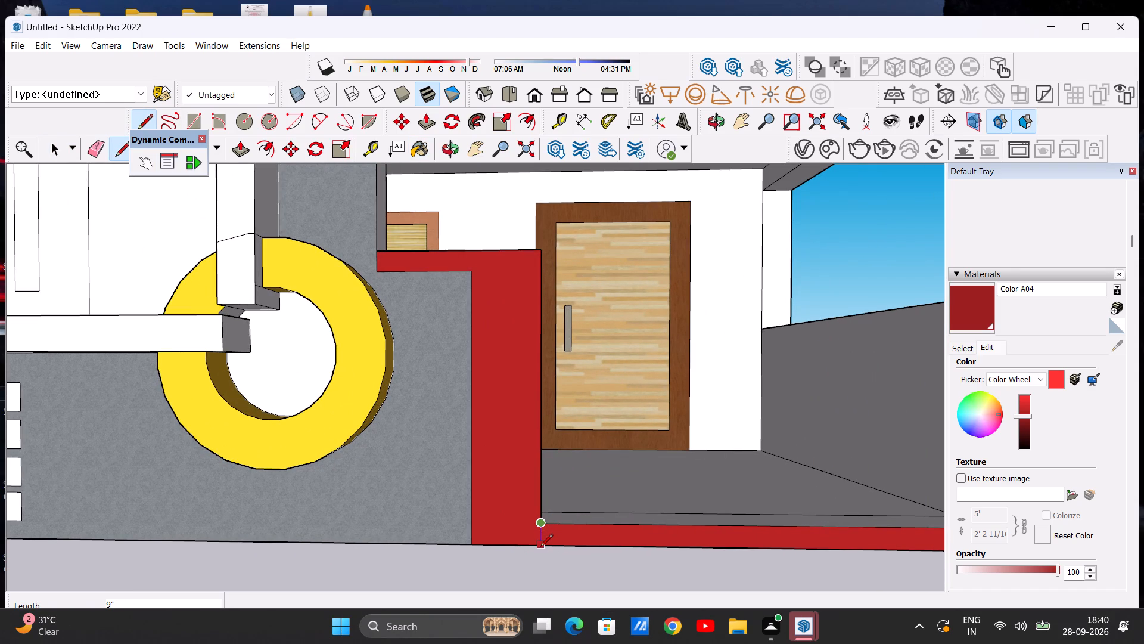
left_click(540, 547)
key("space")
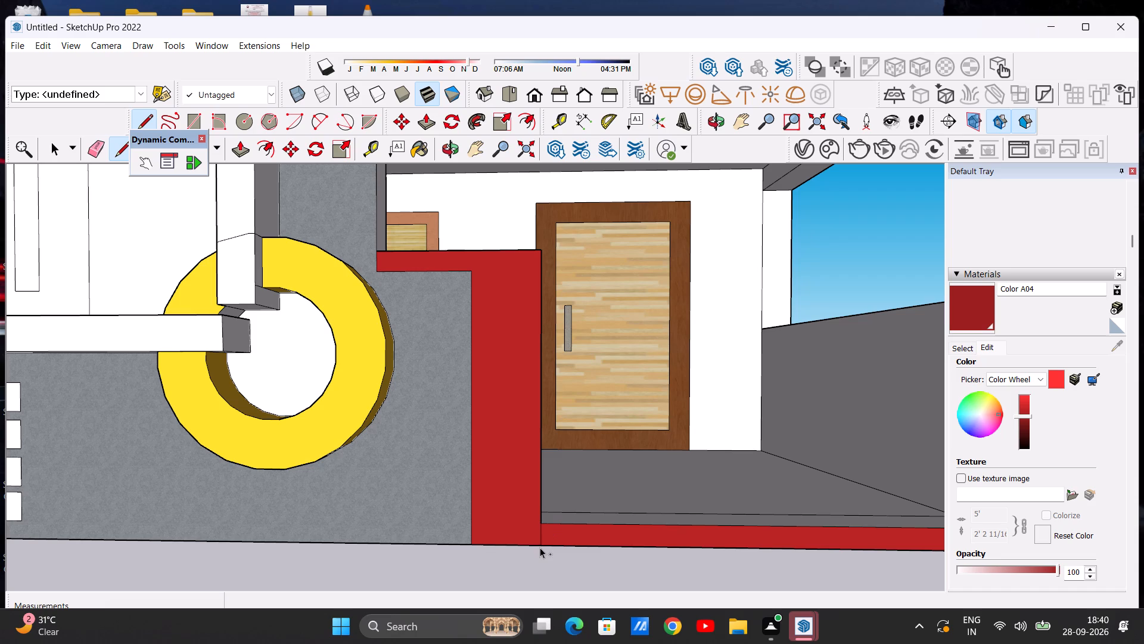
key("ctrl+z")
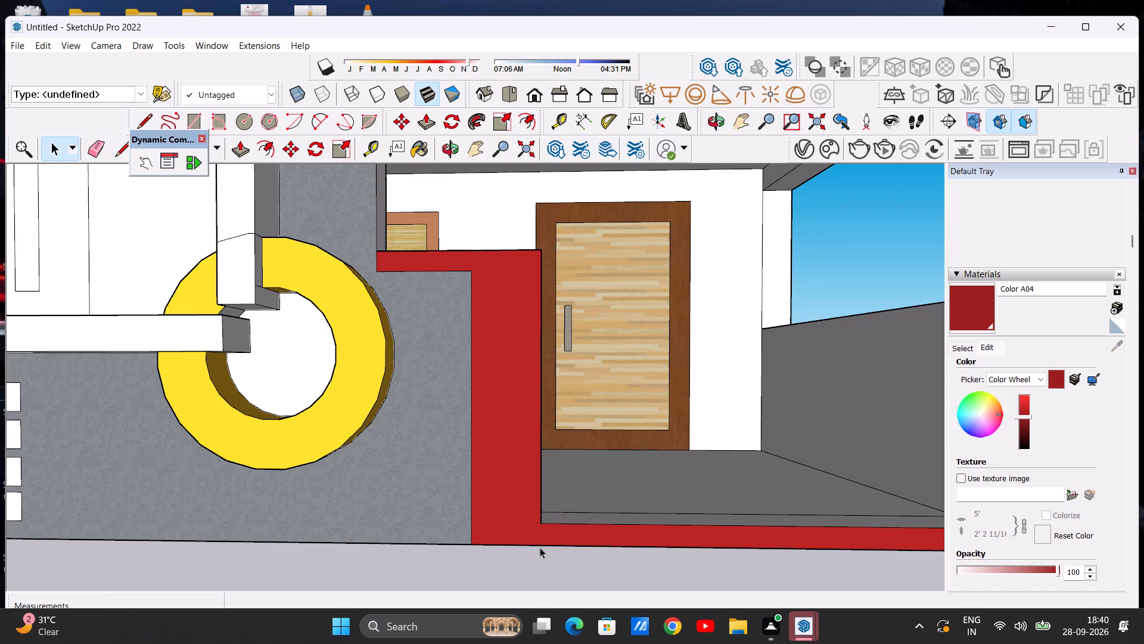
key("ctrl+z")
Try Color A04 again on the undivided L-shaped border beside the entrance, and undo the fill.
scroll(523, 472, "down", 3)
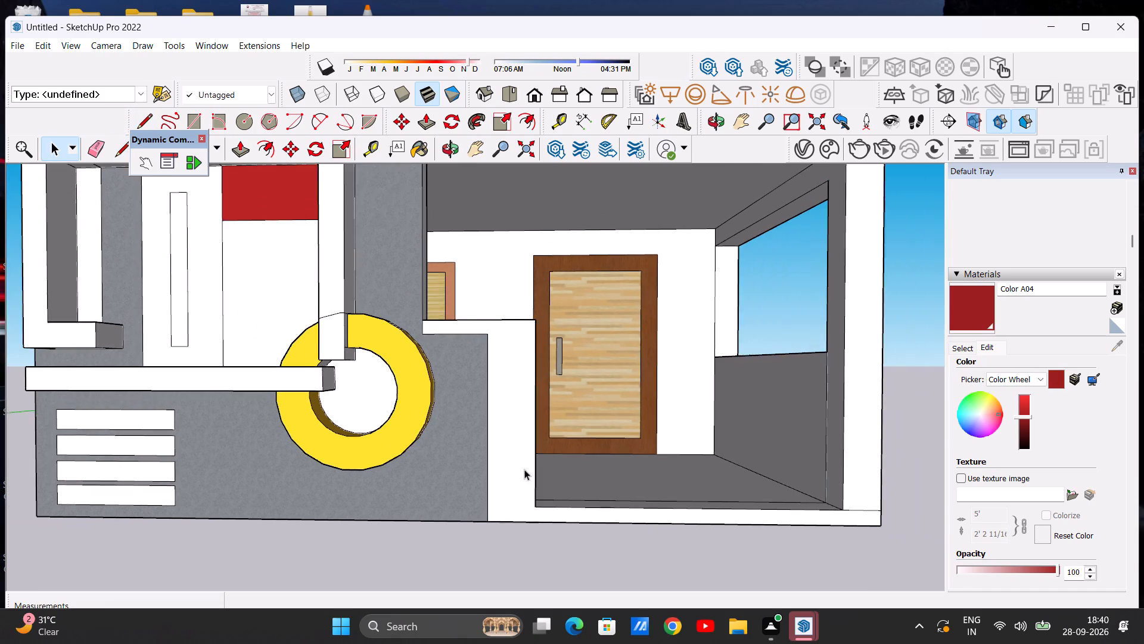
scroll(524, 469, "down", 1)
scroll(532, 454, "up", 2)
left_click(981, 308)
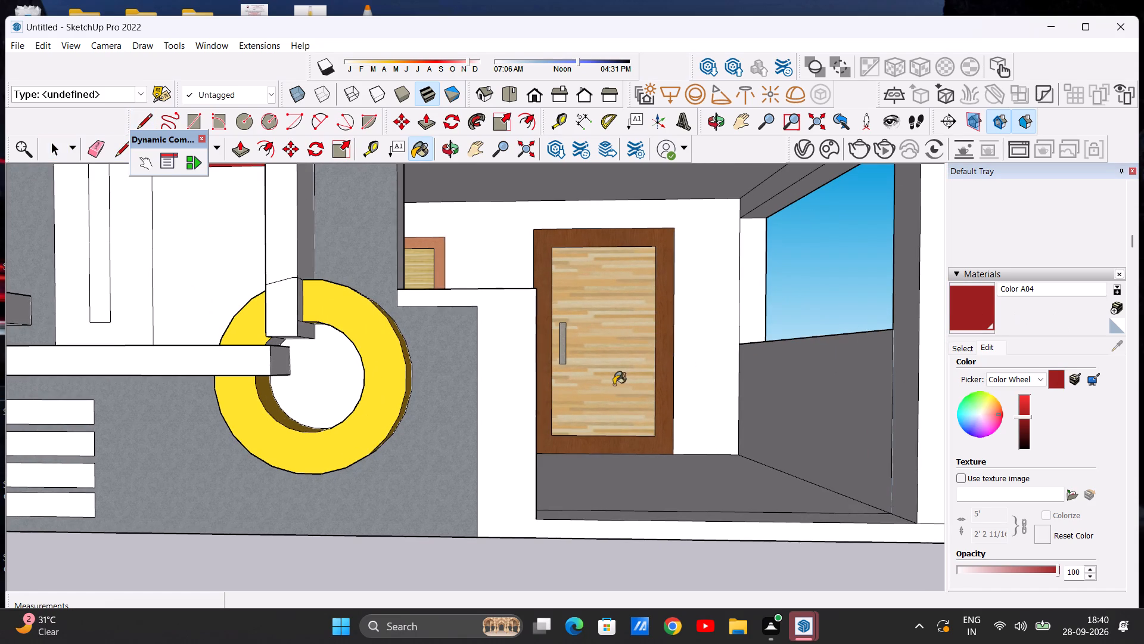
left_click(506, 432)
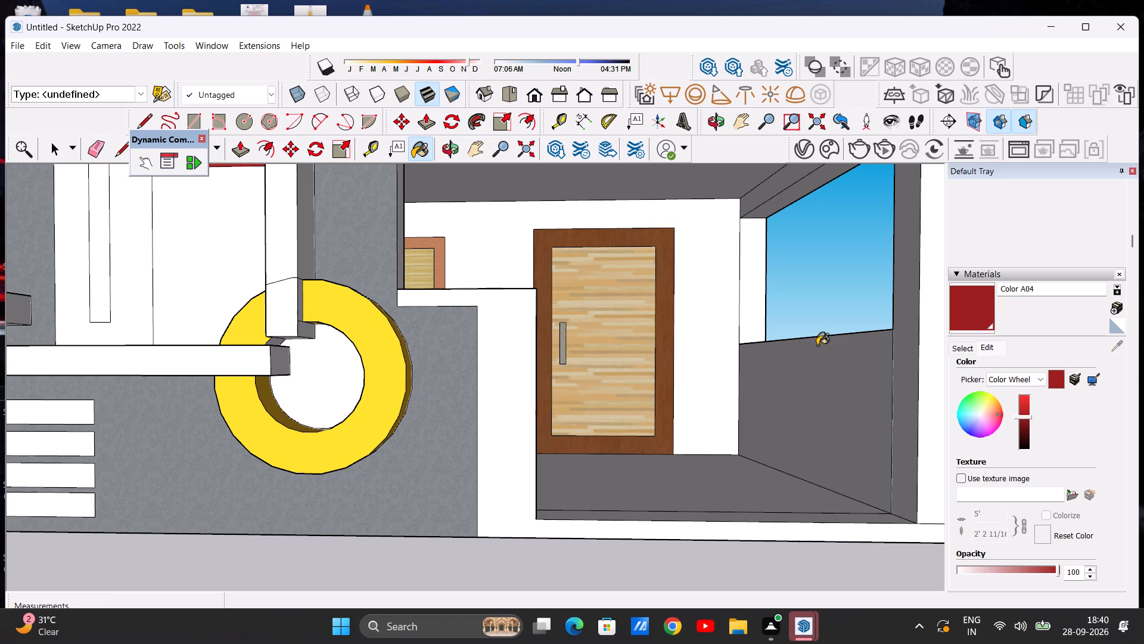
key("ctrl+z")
Draw a 9" vertical line from the entrance opening's lower corner to the base edge, dividing the L-shaped border from the base strip.
left_click(148, 115)
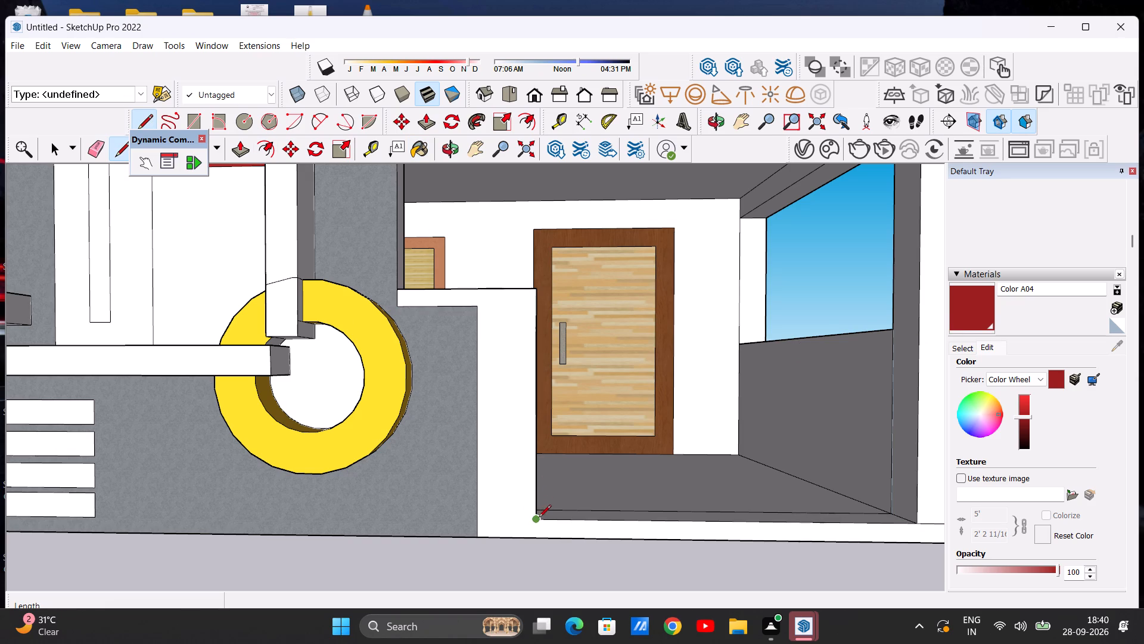
left_click(539, 518)
left_click(539, 539)
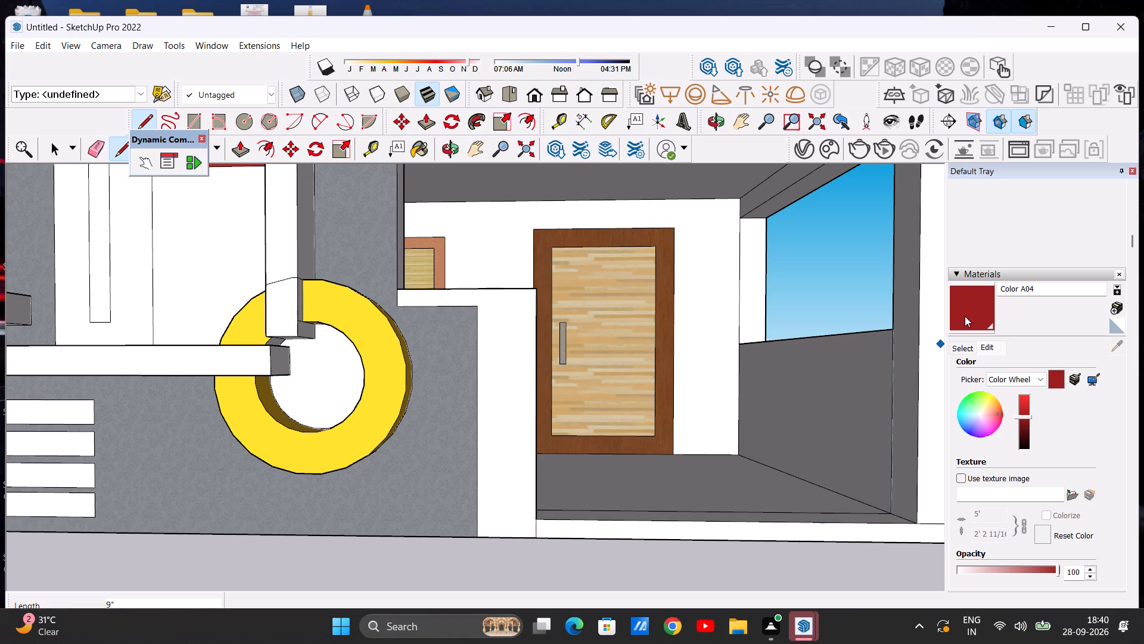
Paint only the L-shaped wall border beside the entrance with the darkened Color A04.
left_click(965, 316)
left_click(510, 462)
key("space")
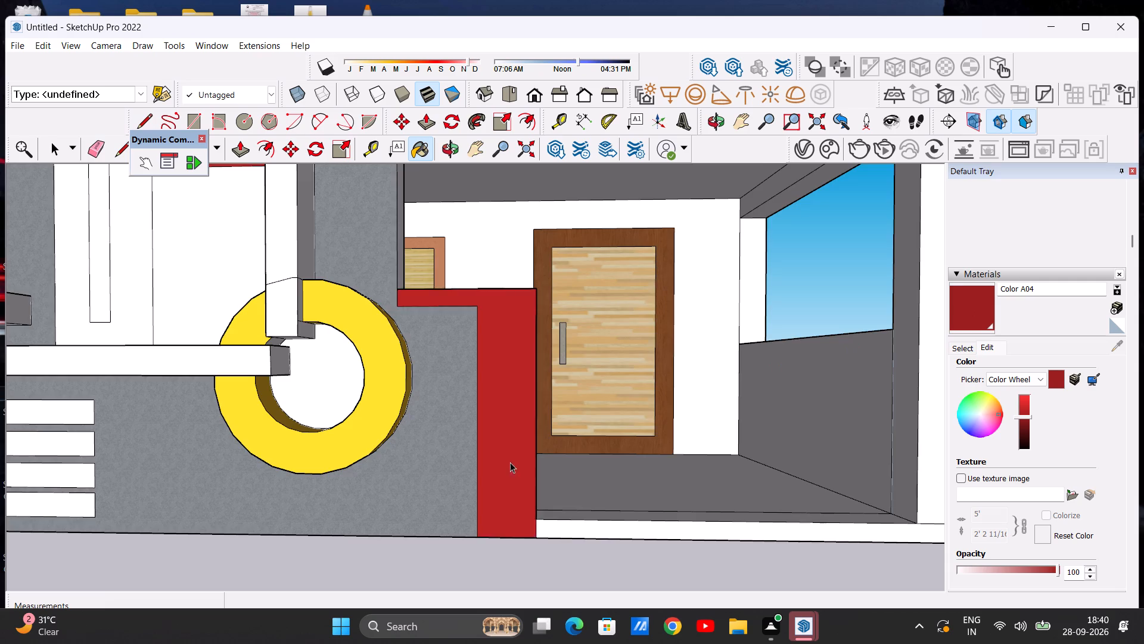
scroll(527, 472, "down", 13)
scroll(463, 375, "up", 5)
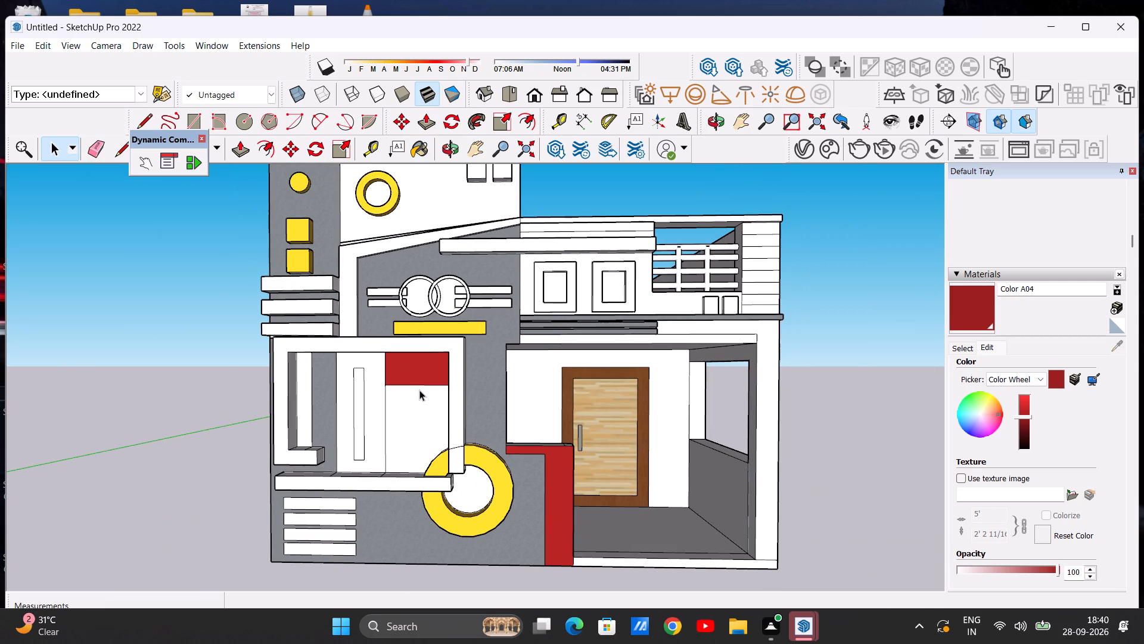
scroll(452, 369, "down", 3)
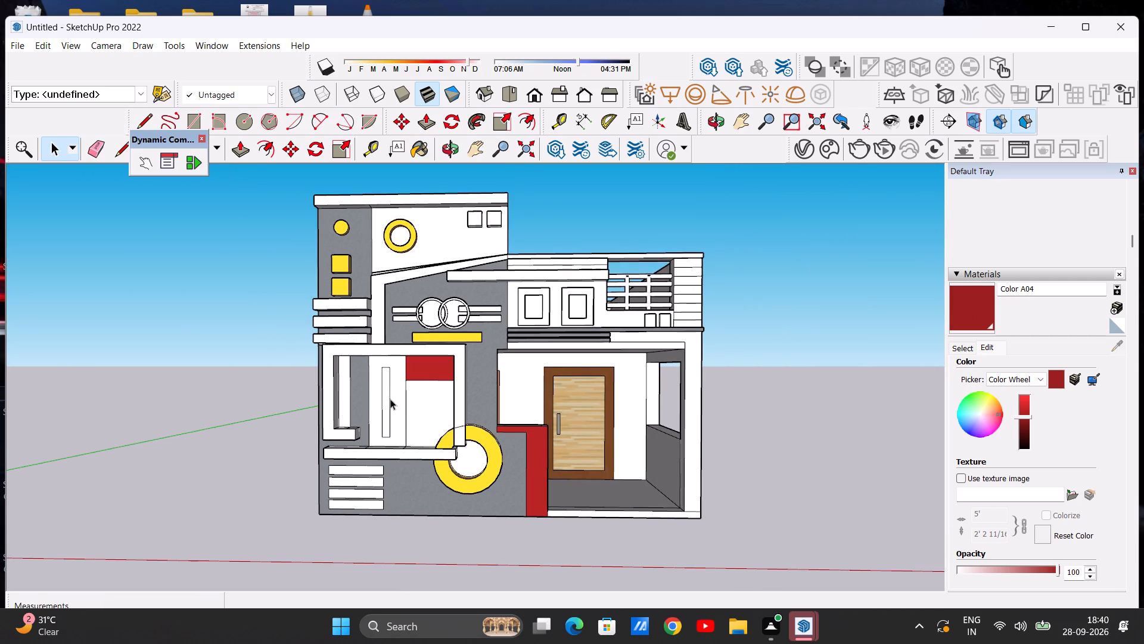
Paint the front faces of the four horizontal bars crossing the interlocking rings with Color A04, including the segments inside the rings.
scroll(380, 413, "down", 3)
scroll(409, 364, "up", 10)
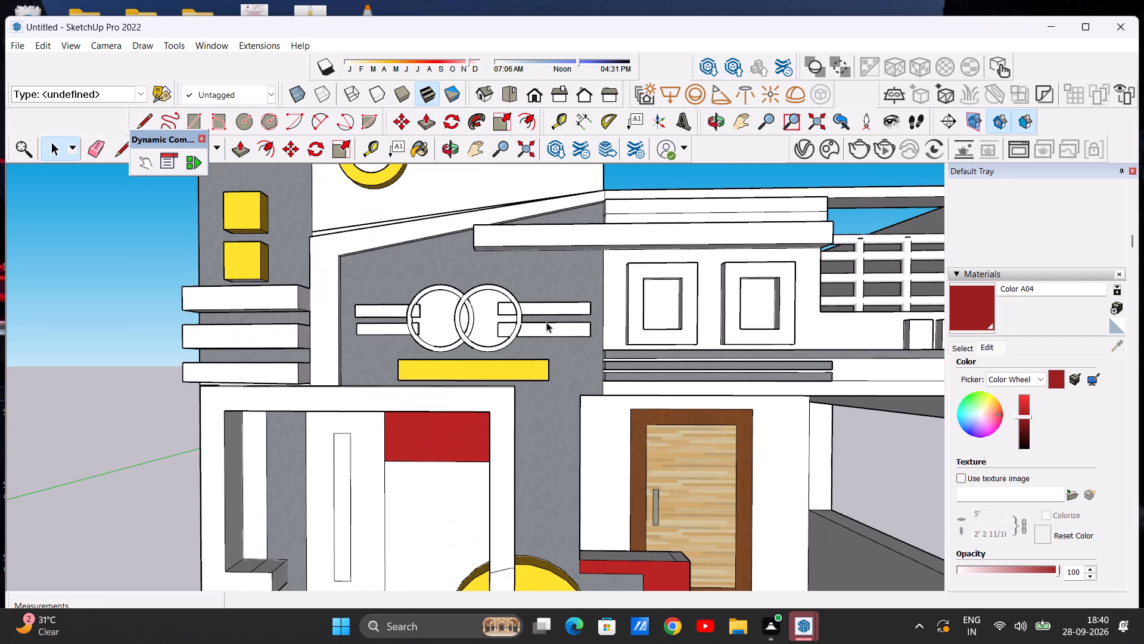
left_click(965, 308)
scroll(405, 311, "up", 7)
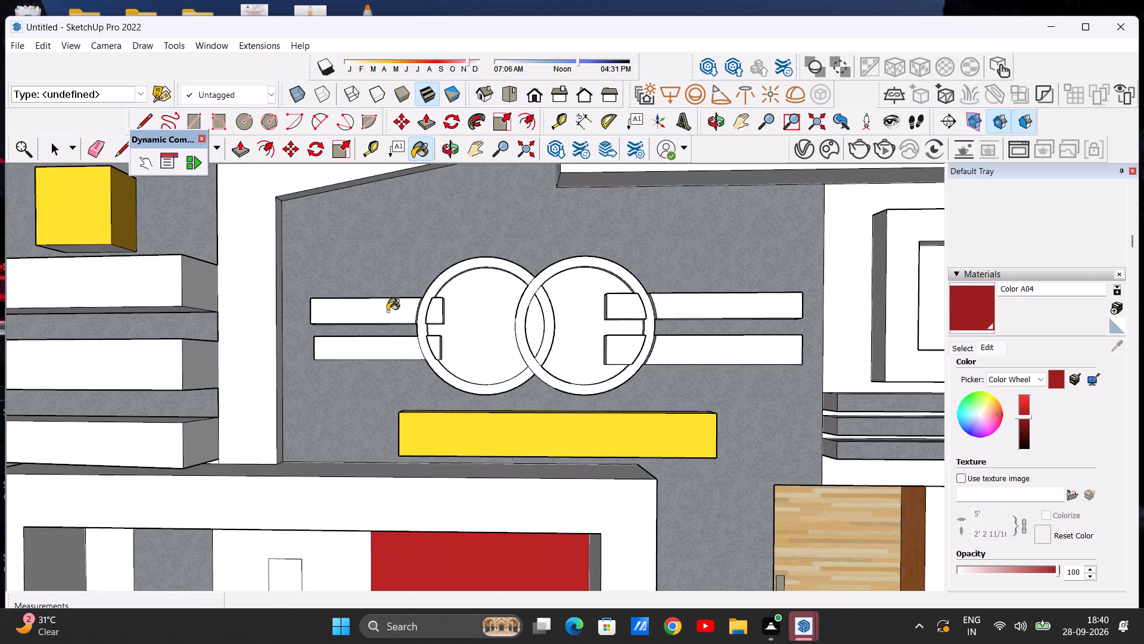
left_click(387, 311)
left_click(377, 355)
left_click(431, 313)
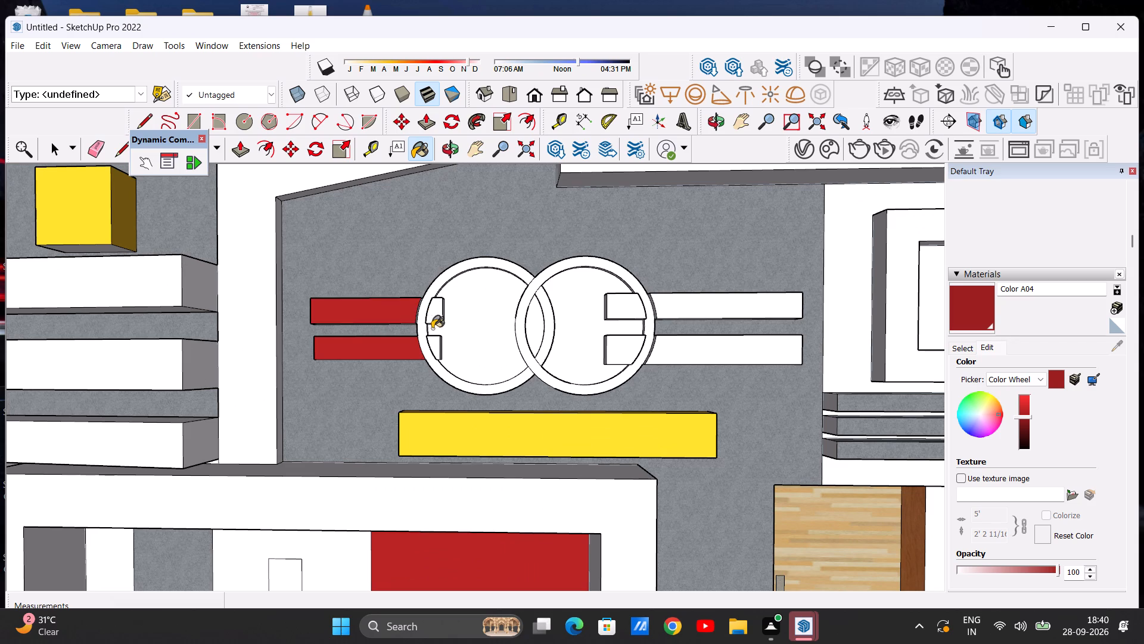
left_click(434, 348)
left_click(618, 312)
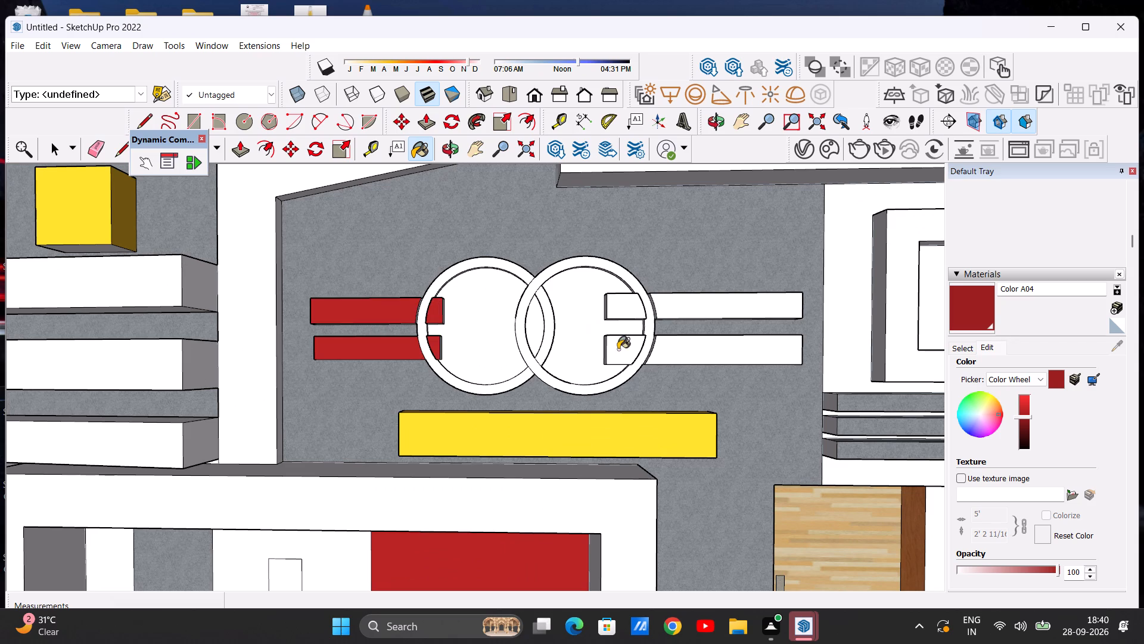
left_click(618, 349)
left_click(680, 357)
left_click(692, 305)
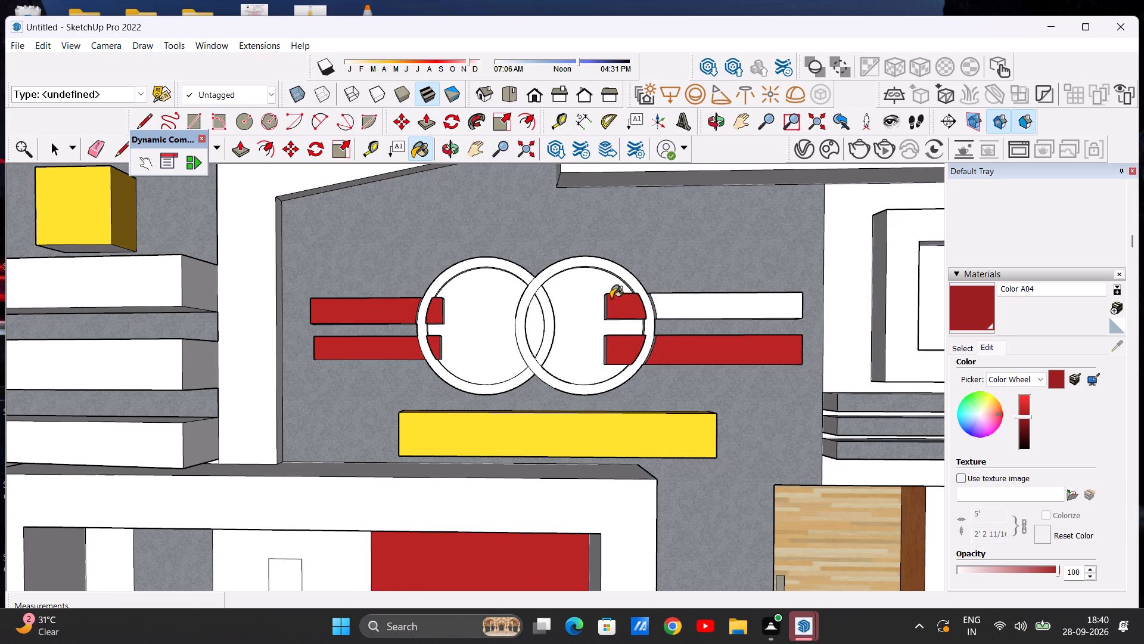
Paint the inner end faces of the two tower-side bars and the upper bar's curved cut face outside the ring with Color A04.
scroll(611, 298, "down", 2)
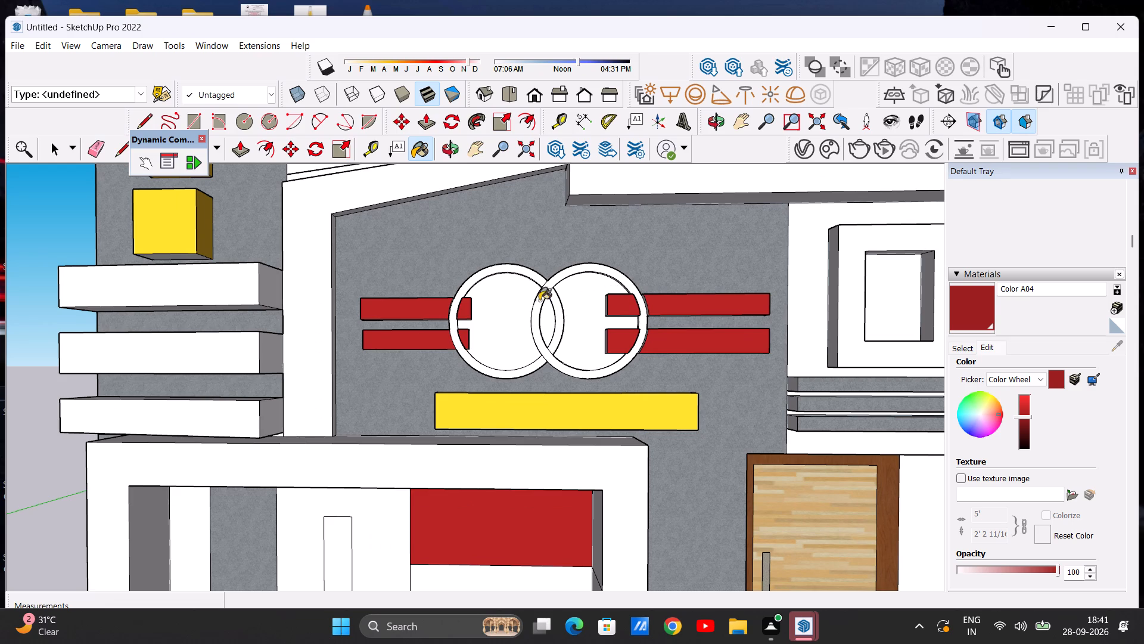
middle_click_drag(502, 309, 427, 318)
scroll(483, 301, "up", 11)
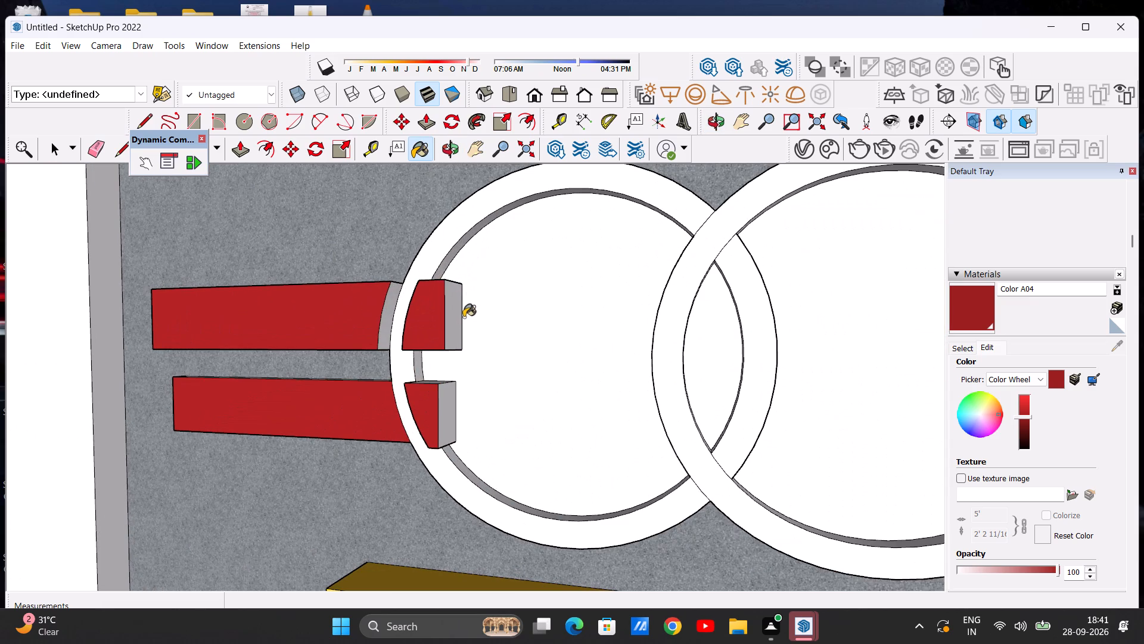
left_click(458, 318)
left_click(446, 415)
scroll(394, 320, "up", 6)
left_click(382, 304)
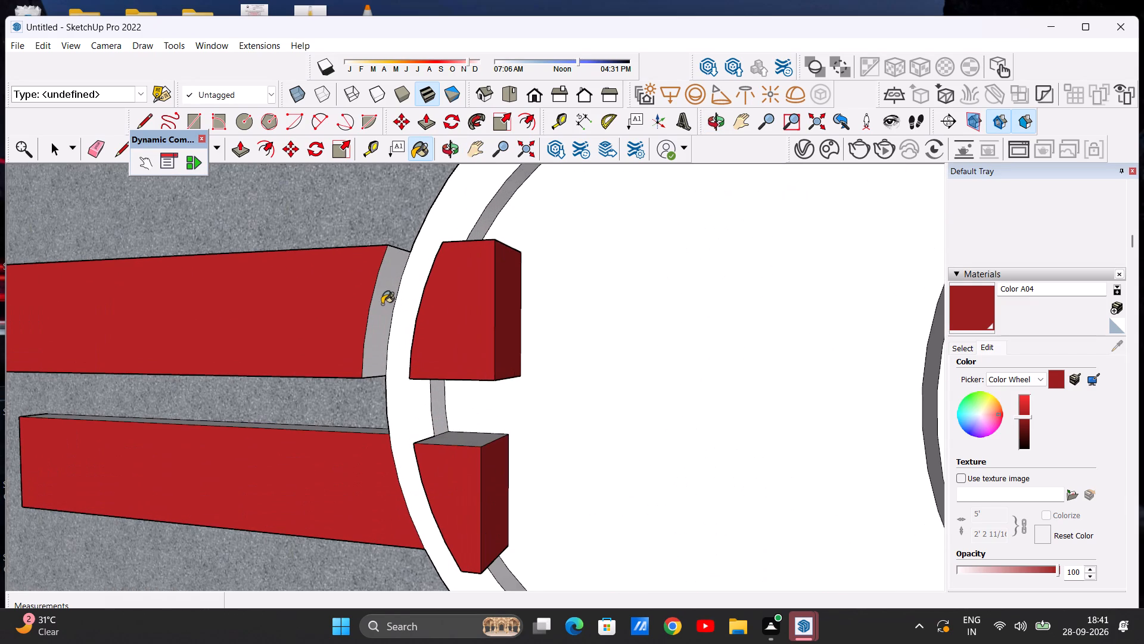
Paint the curved cut faces of the tower-side bar segments inside the ring, the lower segment's top and both outer ends with Color A04.
scroll(418, 317, "down", 10)
middle_click_drag(360, 340, 687, 381)
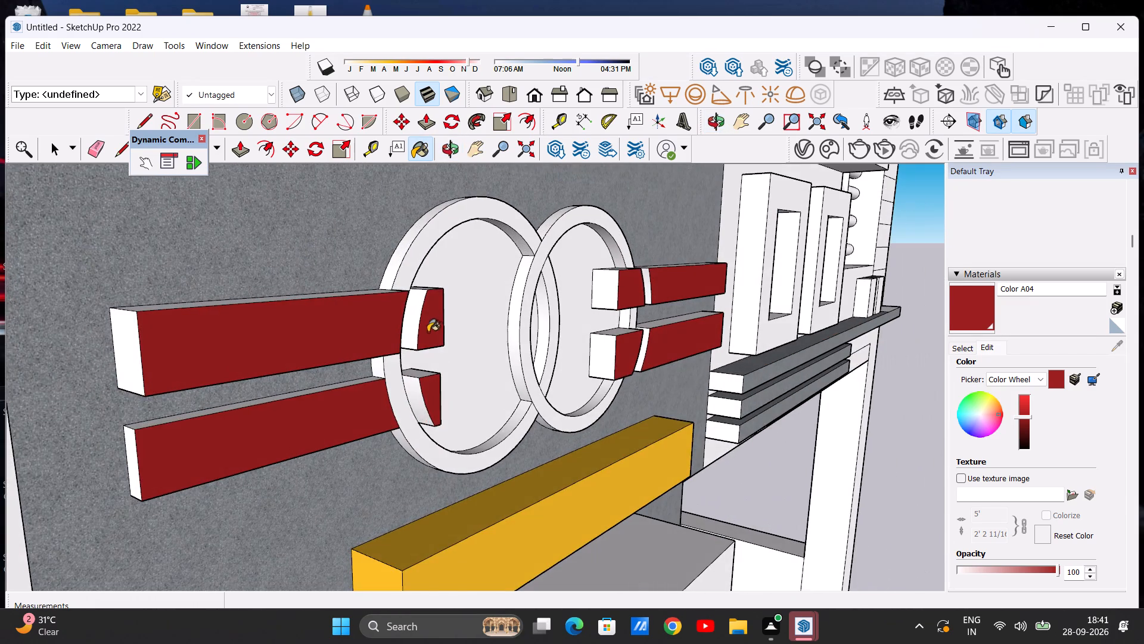
scroll(428, 331, "up", 6)
left_click(392, 323)
left_click(399, 442)
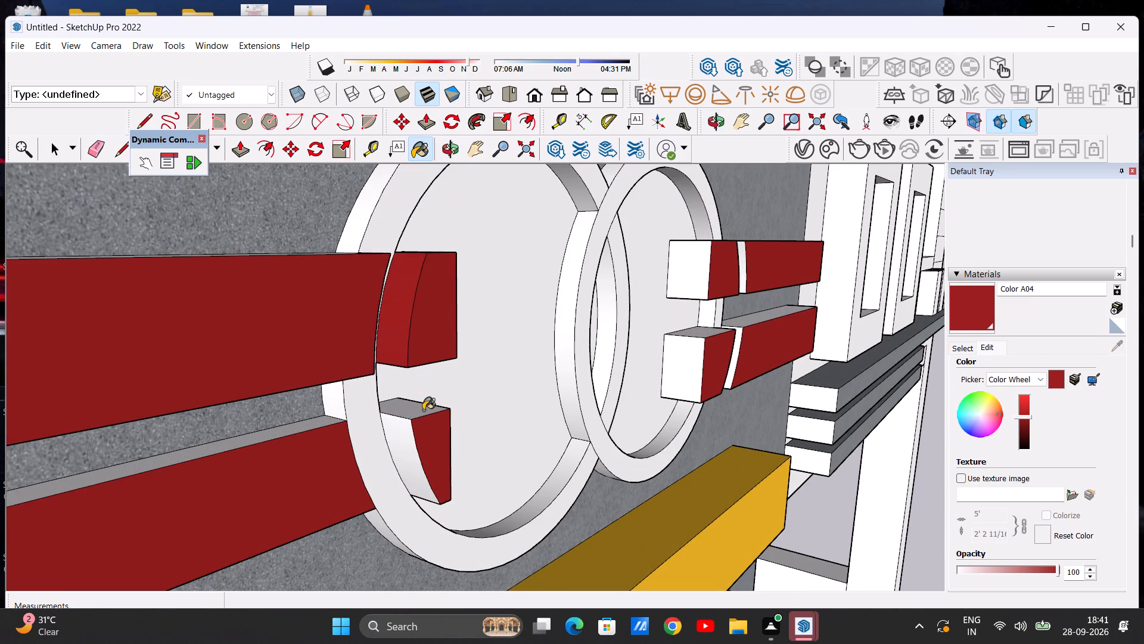
left_click(422, 412)
scroll(456, 371, "down", 8)
scroll(284, 372, "up", 5)
left_click(204, 373)
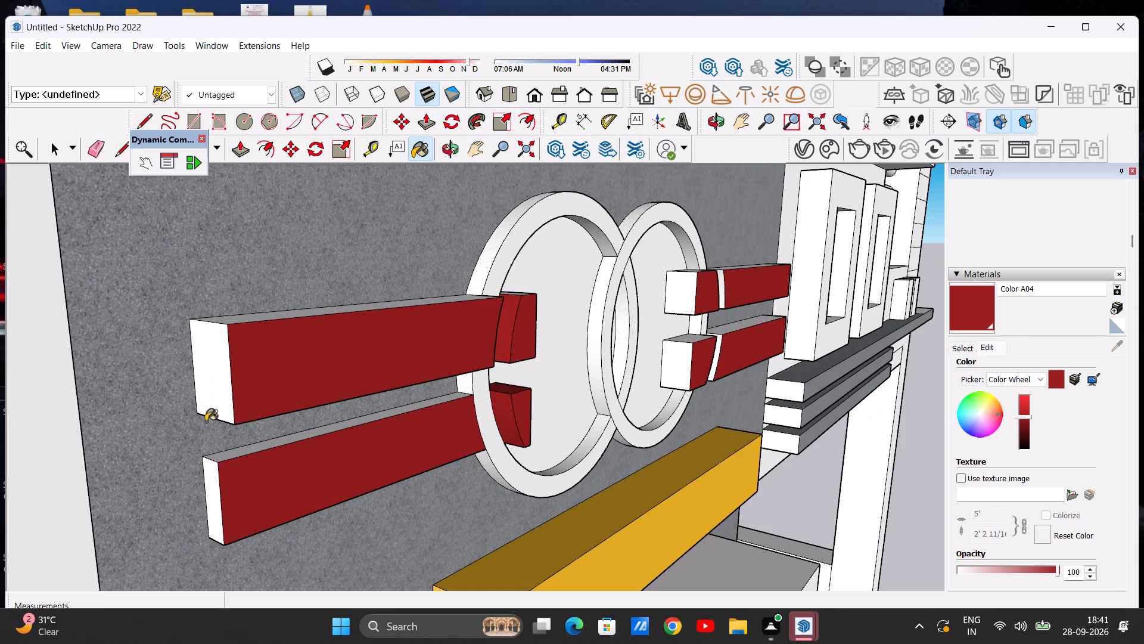
left_click(212, 486)
Paint the remaining top faces of the two tower-side bars with Color A04, including the upper segment inside the ring.
middle_click_drag(337, 436, 291, 509)
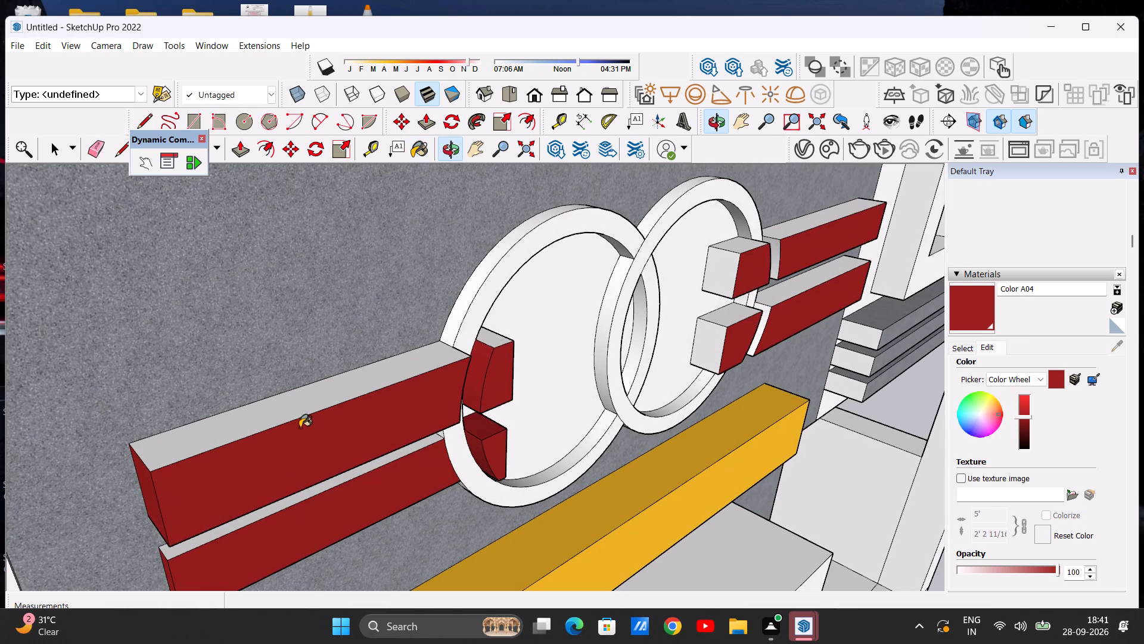
left_click(284, 410)
scroll(354, 493, "up", 6)
left_click(315, 477)
scroll(400, 426, "down", 10)
scroll(483, 332, "up", 5)
left_click(483, 333)
scroll(450, 358, "down", 14)
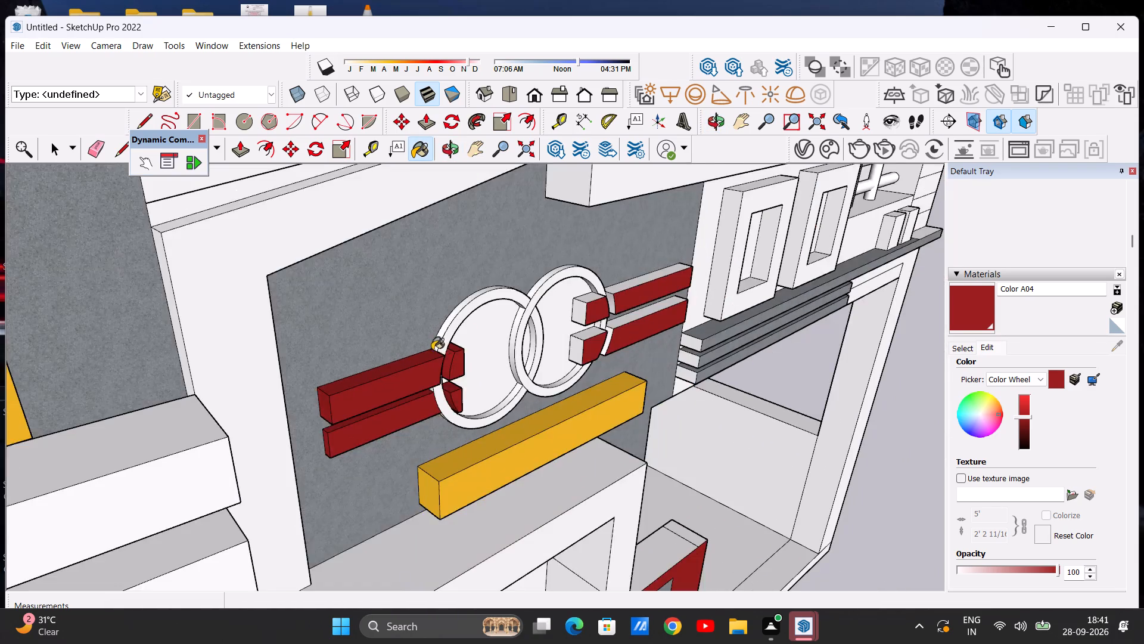
Paint the top faces of the two window-side bars and their segments inside the ring, plus the upper segment's curved cut face, with Color A04.
middle_click_drag(509, 364, 259, 349)
scroll(611, 337, "up", 6)
middle_click_drag(606, 326, 611, 386)
scroll(655, 312, "up", 5)
left_click(628, 346)
left_click(616, 444)
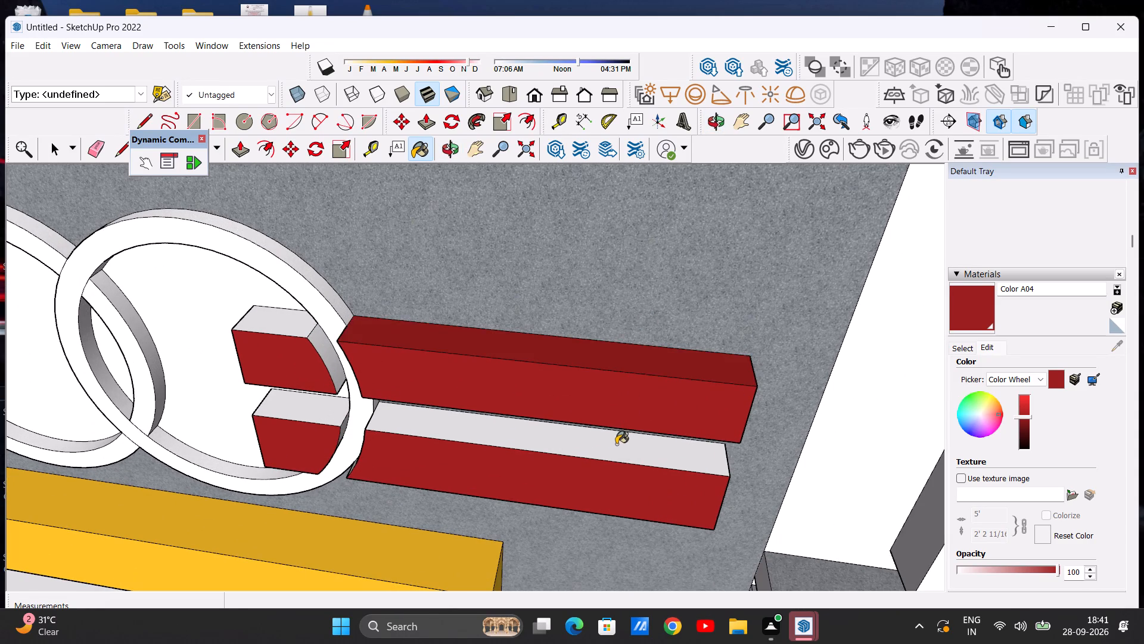
scroll(647, 354, "down", 5)
middle_click_drag(468, 379, 498, 423)
scroll(391, 357, "up", 6)
left_click(402, 348)
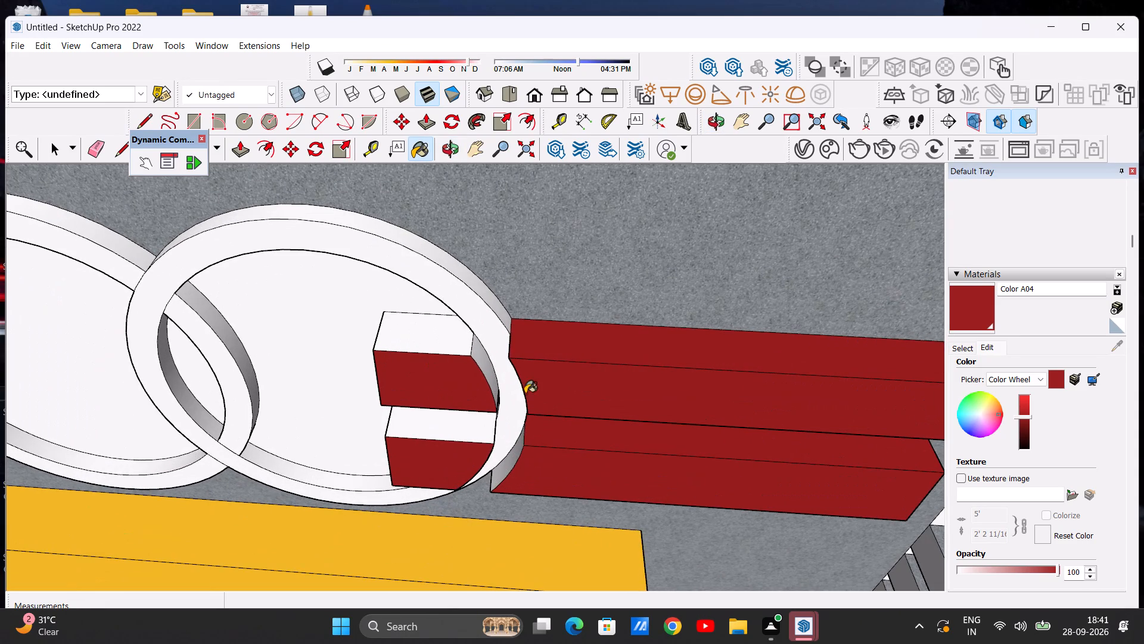
left_click(477, 364)
left_click(450, 428)
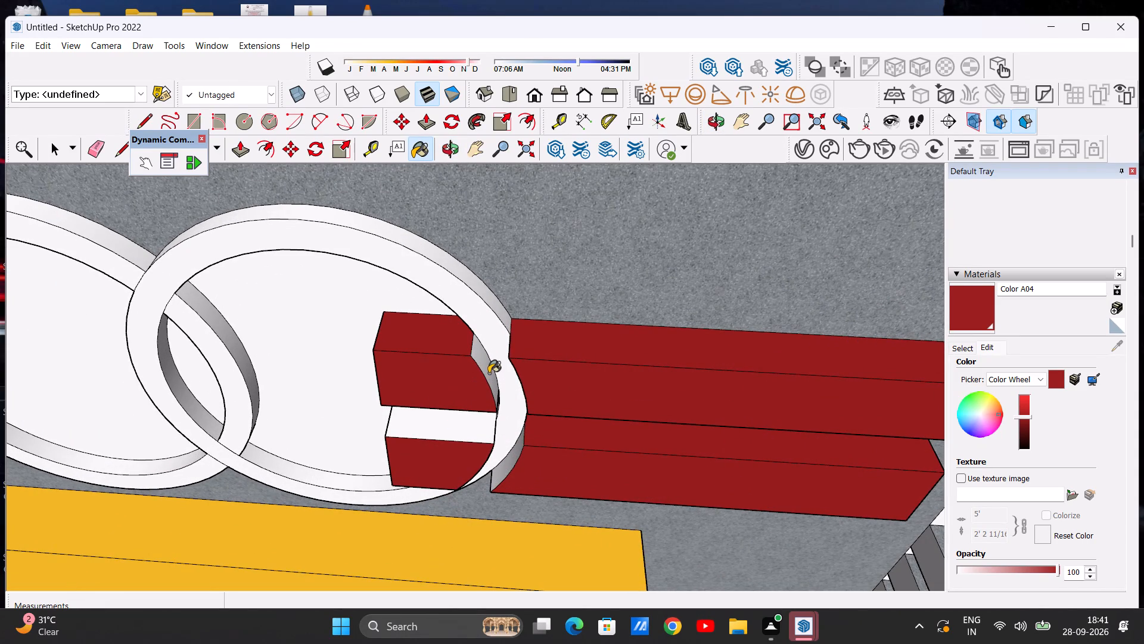
left_click(489, 373)
Paint the inner end faces of the window-side bars and their curved cut faces outside the ring with Color A04.
scroll(424, 382, "down", 3)
middle_click_drag(422, 392, 617, 326)
scroll(458, 348, "up", 4)
left_click(423, 383)
left_click(422, 492)
scroll(408, 342, "down", 10)
middle_click_drag(528, 331, 499, 336)
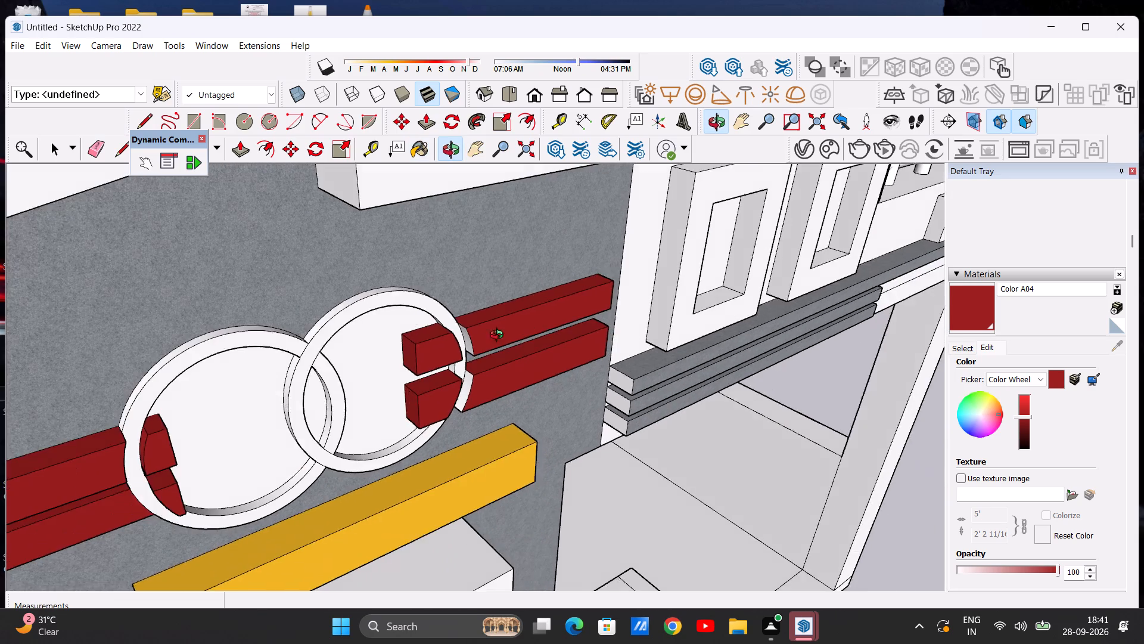
middle_click_drag(499, 336, 309, 335)
scroll(441, 329, "up", 3)
middle_click_drag(369, 359, 587, 311)
scroll(525, 320, "up", 6)
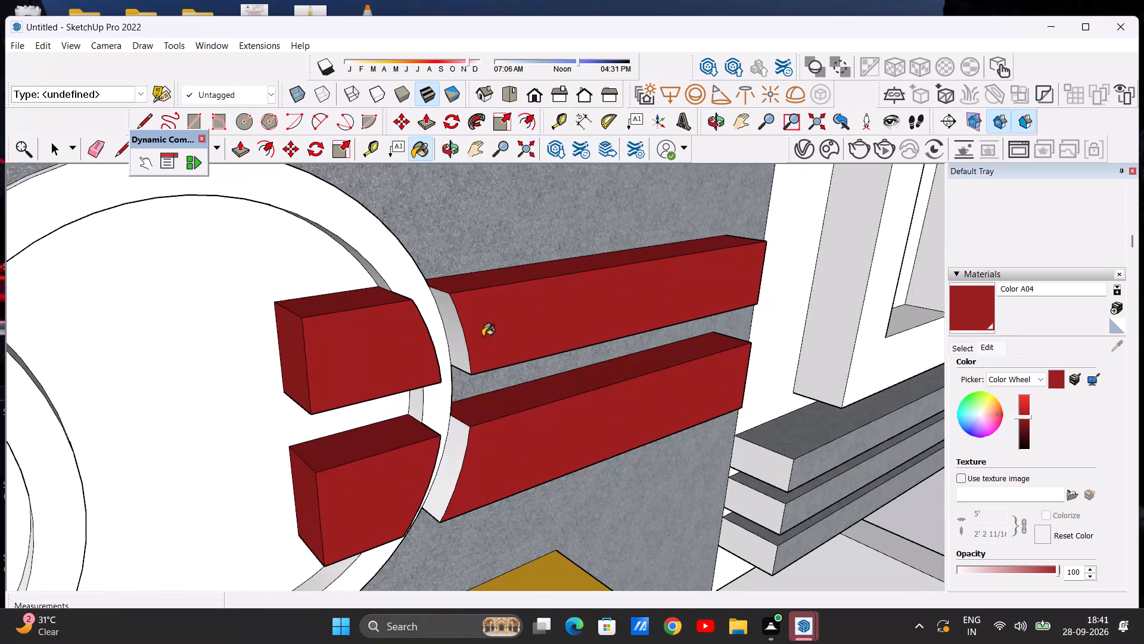
left_click(458, 343)
left_click(455, 453)
Paint the lower window-side segment's curved cut face and the outer end faces of both window-side bars with Color A04.
scroll(533, 309, "down", 6)
middle_click_drag(640, 348, 290, 297)
scroll(512, 349, "up", 7)
left_click(417, 423)
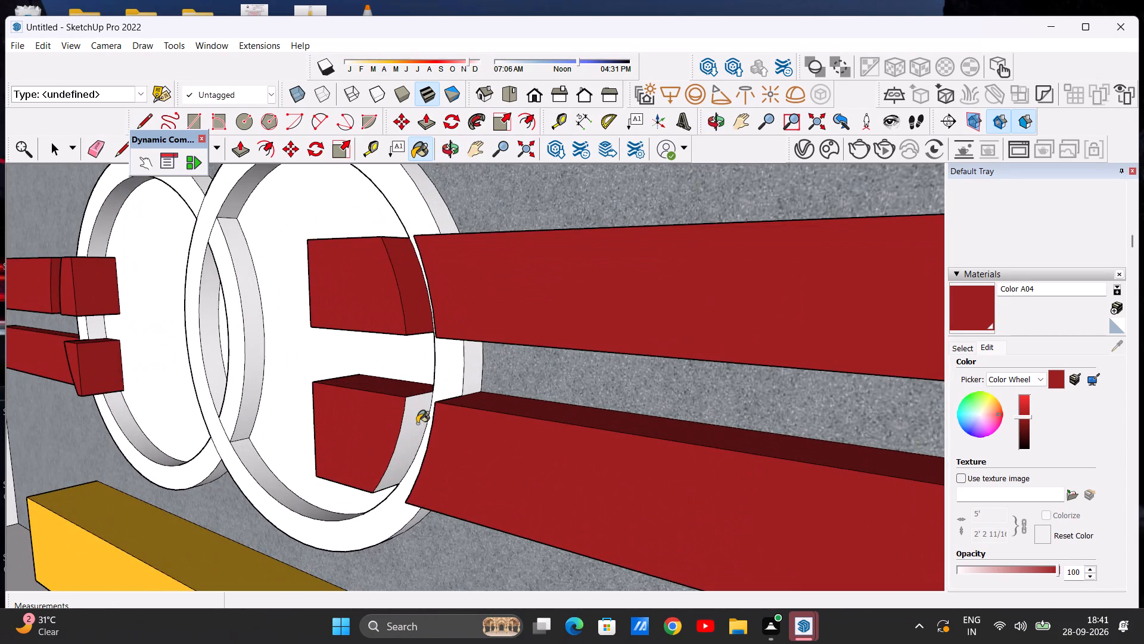
scroll(390, 324, "down", 14)
middle_click_drag(465, 340, 425, 340)
scroll(518, 364, "up", 6)
left_click(475, 370)
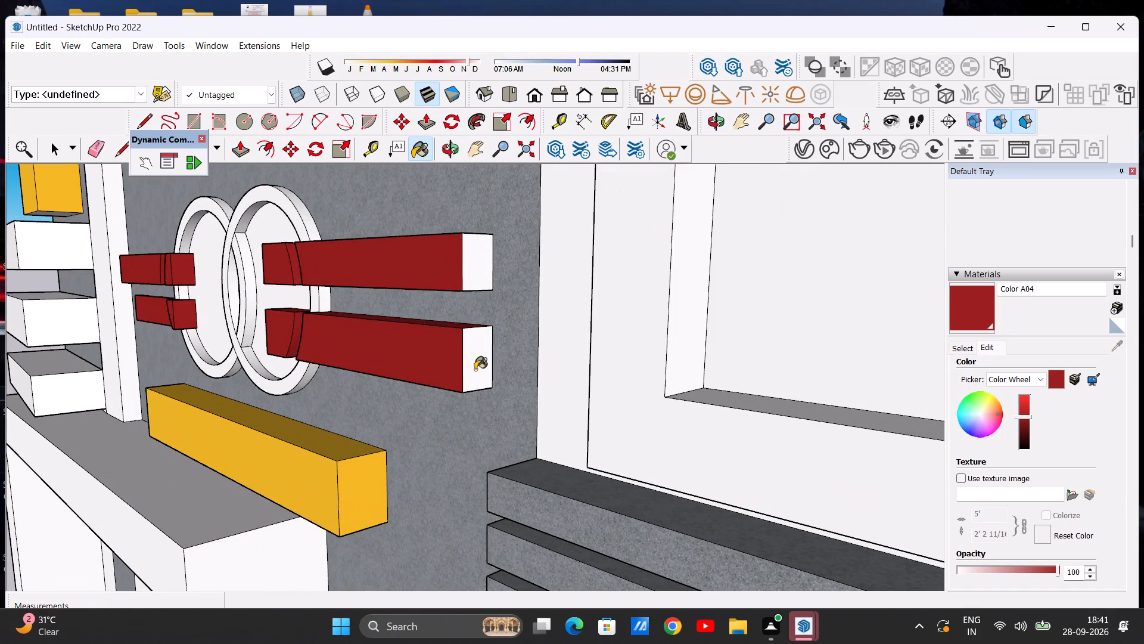
left_click(484, 268)
Paint the lens-shaped overlap between the two interlocking rings and its curved inner side faces with Color A04.
scroll(455, 288, "down", 13)
middle_click_drag(392, 319, 586, 320)
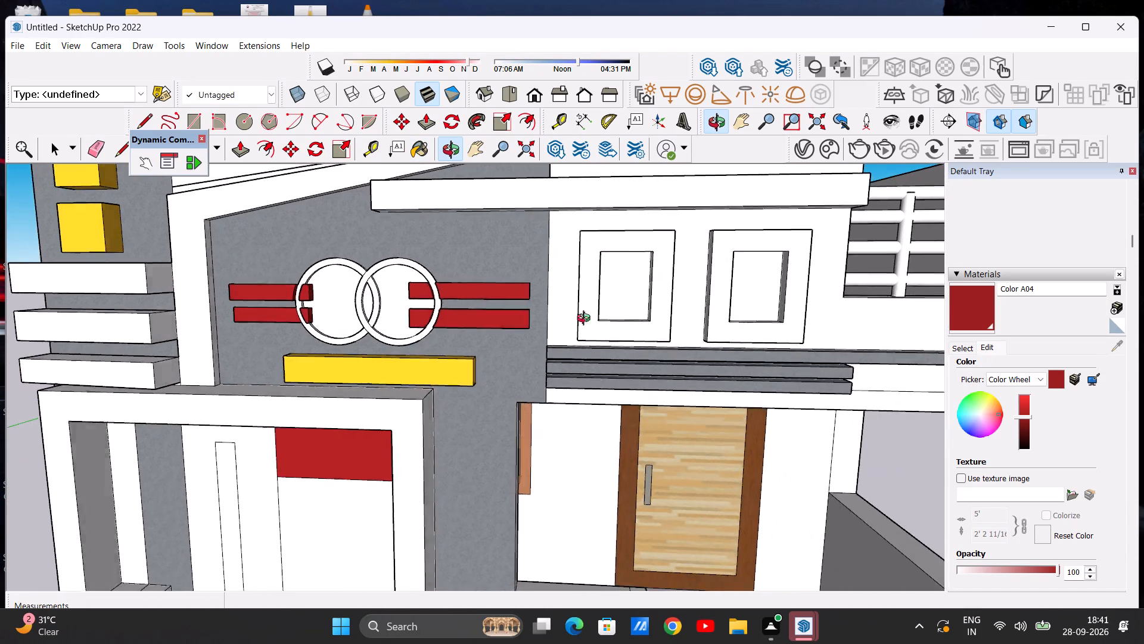
middle_click_drag(586, 320, 615, 319)
scroll(384, 260, "down", 5)
scroll(376, 261, "up", 5)
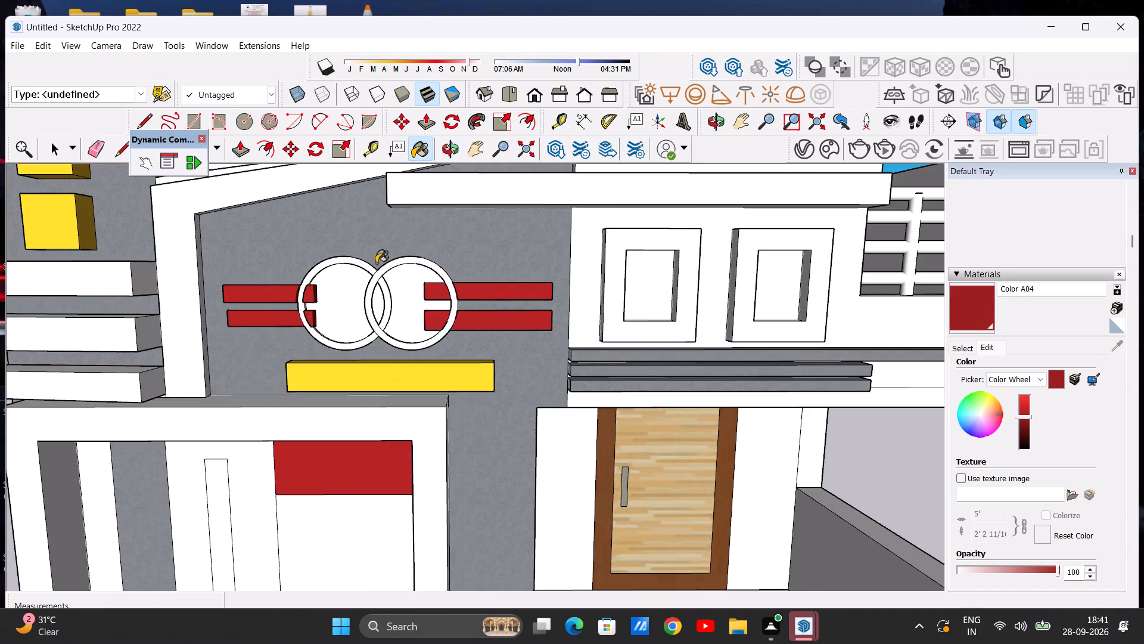
scroll(376, 263, "up", 5)
left_click(378, 328)
middle_click_drag(385, 323, 306, 363)
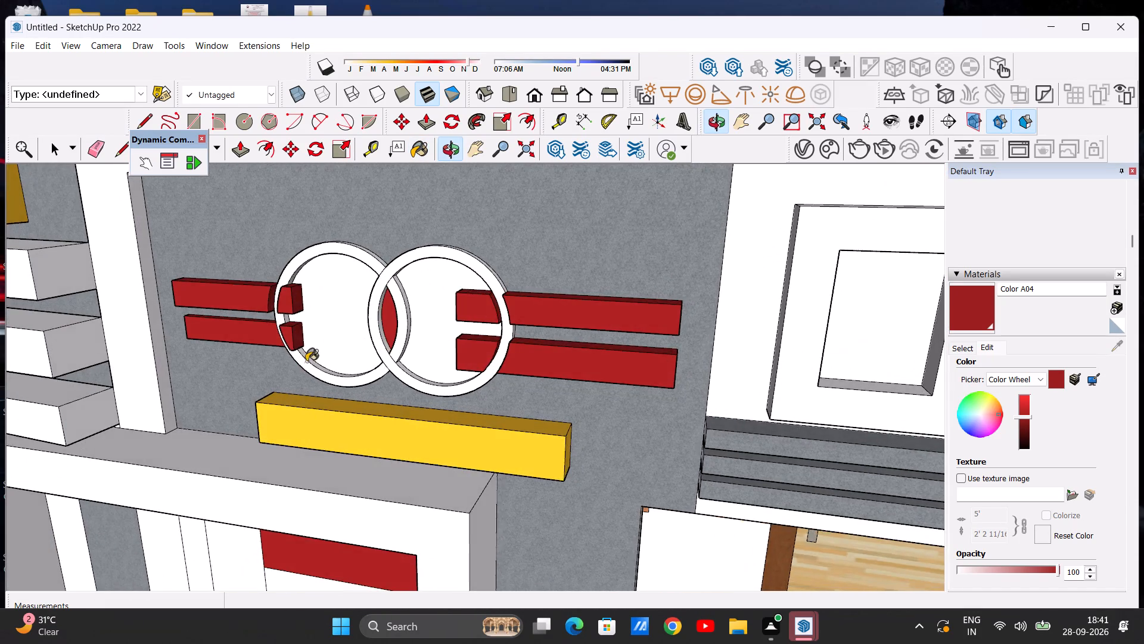
scroll(386, 325, "up", 13)
left_click(372, 323)
middle_click_drag(378, 326, 459, 343)
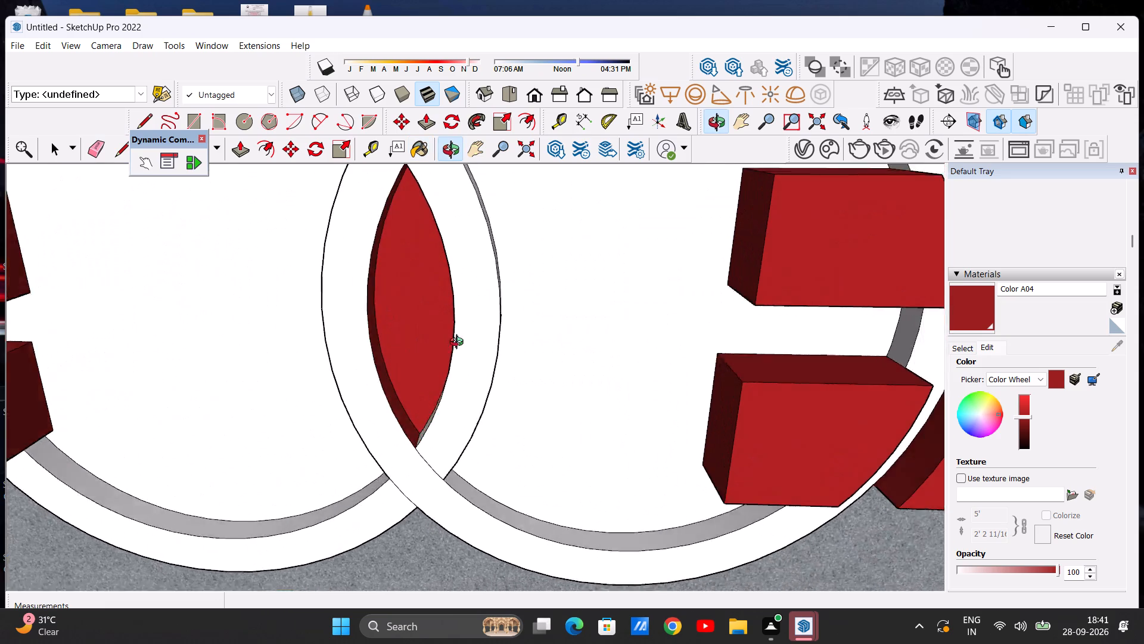
middle_click_drag(459, 343, 635, 321)
scroll(518, 332, "up", 3)
left_click(475, 339)
scroll(432, 333, "down", 12)
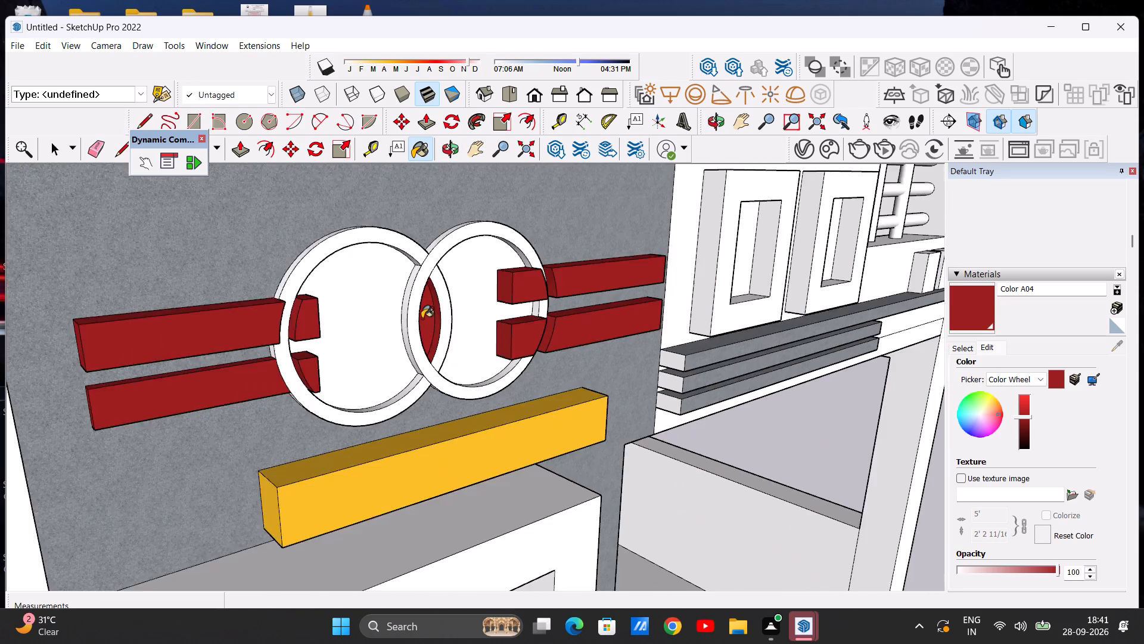
Examine the coloured facade as a whole, the ring emblem, and the long projecting slab above the upper window frames.
scroll(422, 318, "down", 7)
middle_click_drag(463, 311, 331, 318)
scroll(332, 329, "down", 20)
scroll(362, 316, "up", 4)
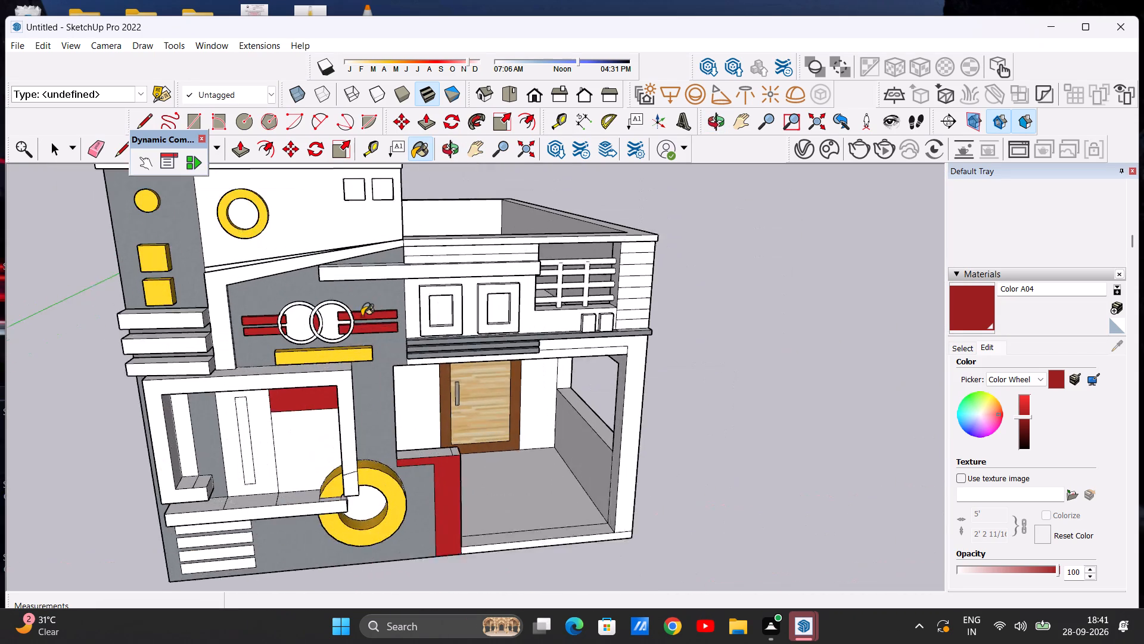
scroll(362, 316, "up", 3)
scroll(281, 304, "down", 4)
scroll(293, 308, "up", 1)
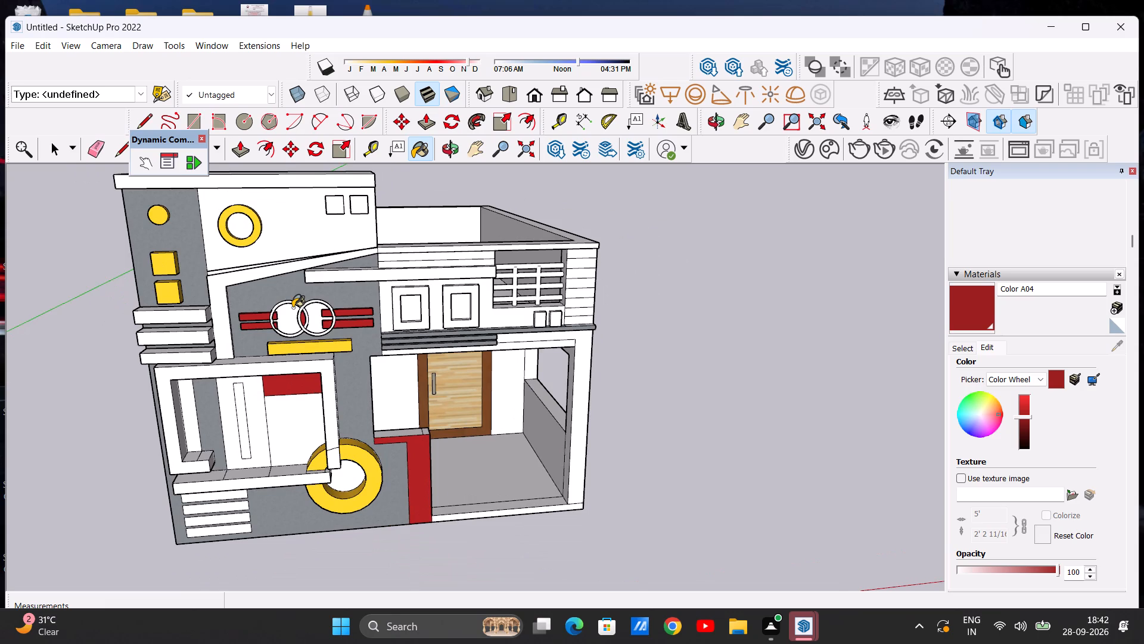
scroll(293, 308, "up", 12)
scroll(331, 348, "down", 9)
scroll(338, 332, "up", 5)
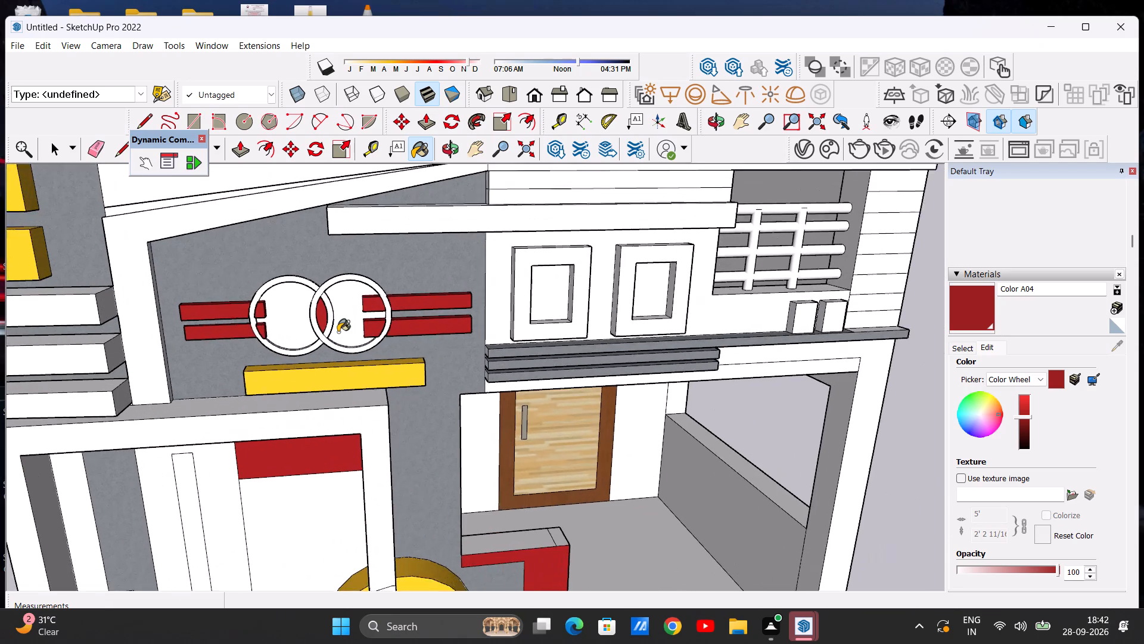
scroll(338, 332, "up", 2)
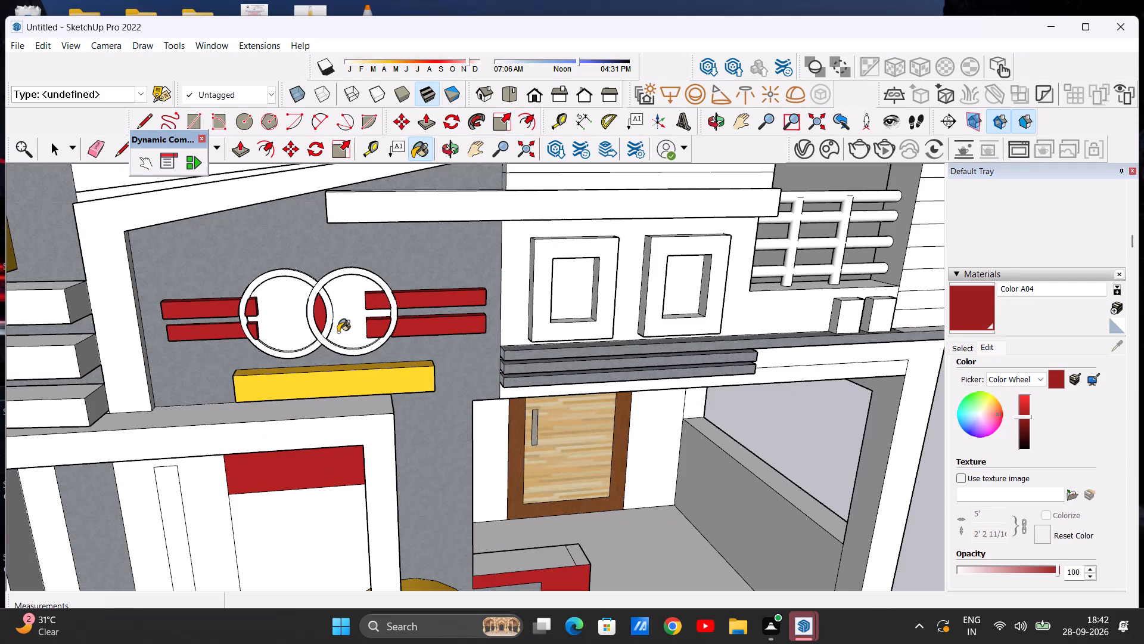
scroll(344, 330, "down", 2)
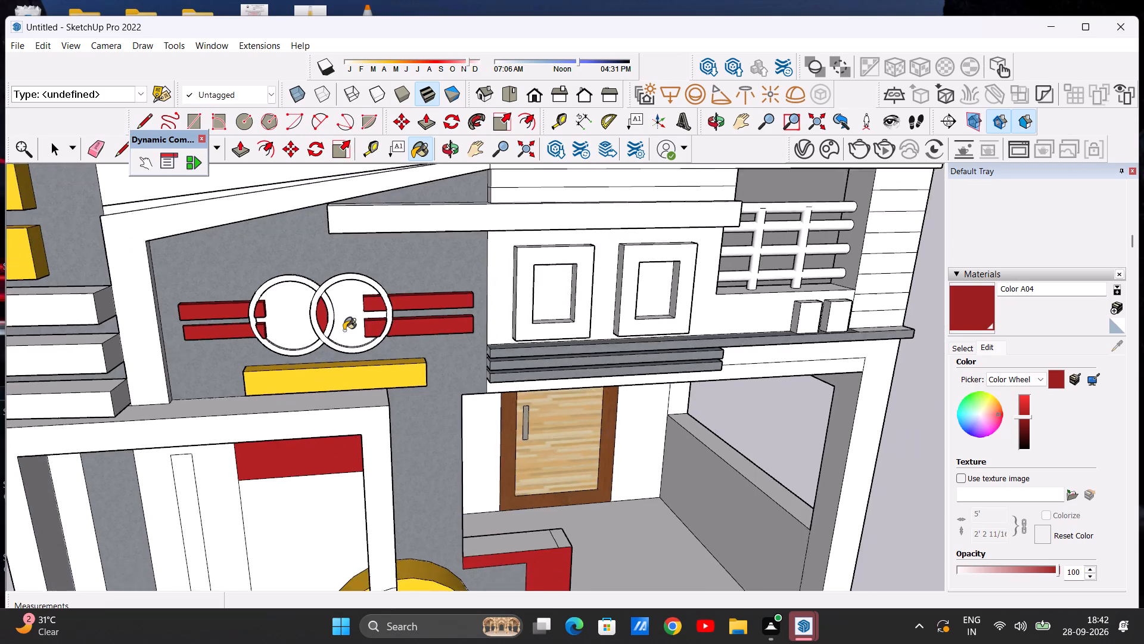
scroll(344, 330, "down", 2)
scroll(357, 334, "up", 1)
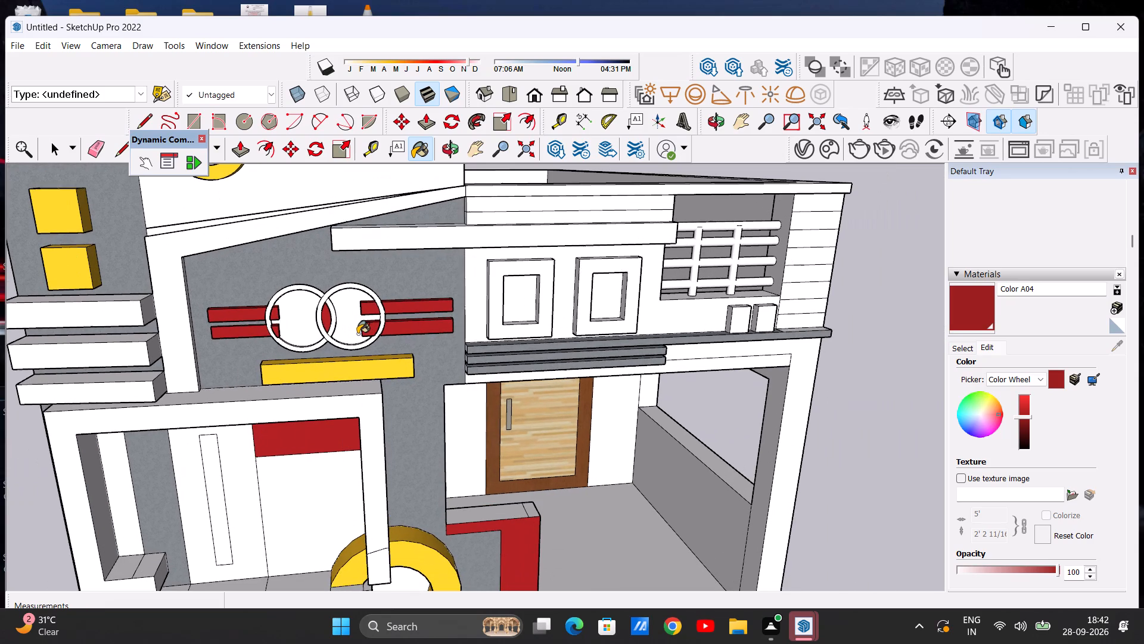
scroll(359, 334, "down", 4)
scroll(320, 366, "down", 3)
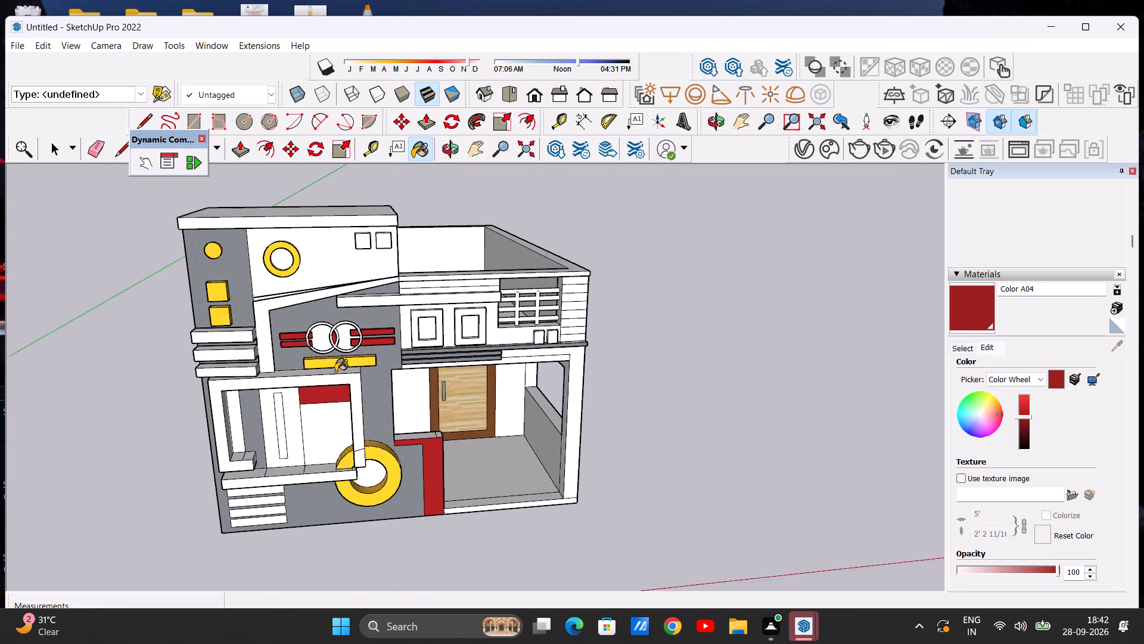
scroll(335, 371, "down", 2)
scroll(353, 319, "up", 7)
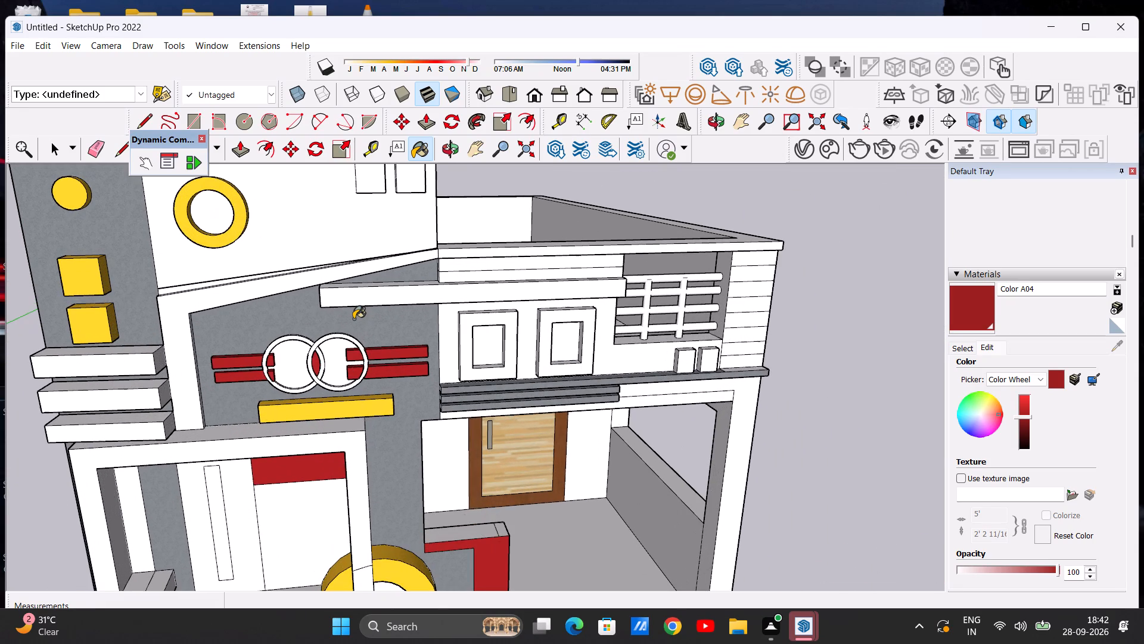
middle_click_drag(359, 312, 359, 275)
scroll(395, 284, "up", 6)
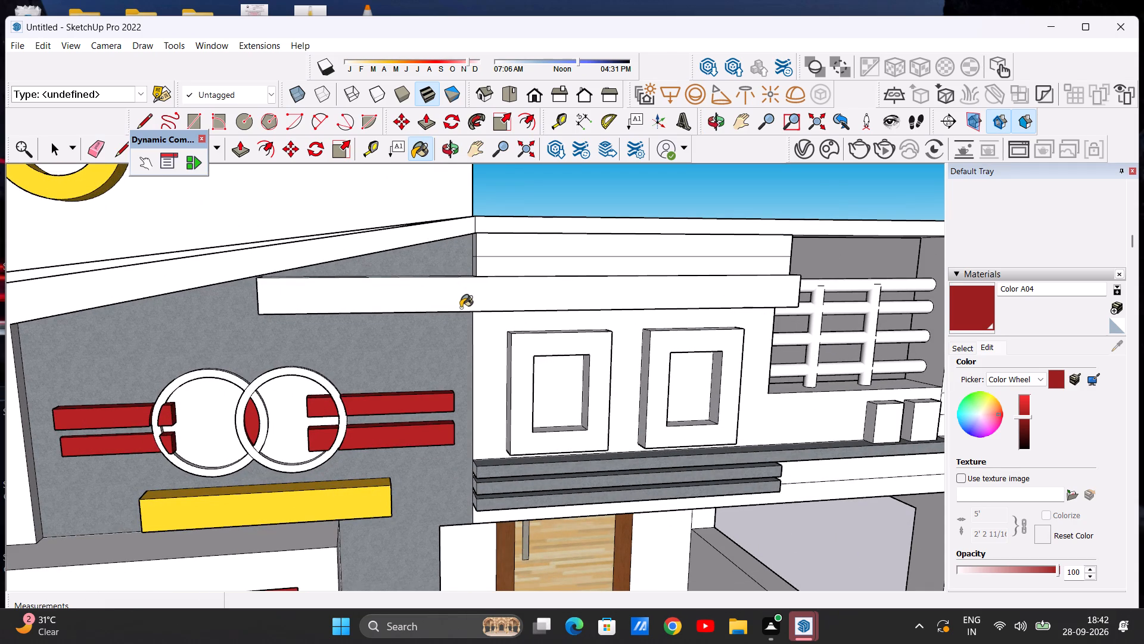
scroll(461, 308, "up", 3)
scroll(539, 289, "down", 3)
middle_click_drag(409, 296, 476, 419)
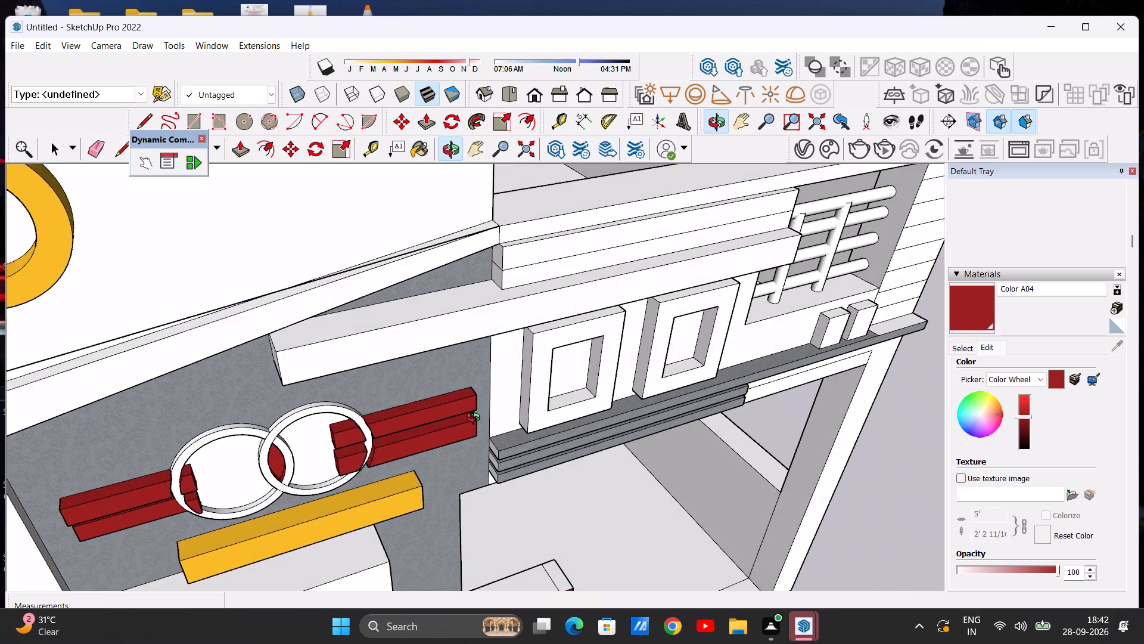
Paint the front, top and ring-side end faces of the long projecting slab above the upper window frames with Color A04.
middle_click_drag(476, 419, 428, 358)
scroll(381, 324, "up", 4)
left_click(373, 304)
left_click(373, 267)
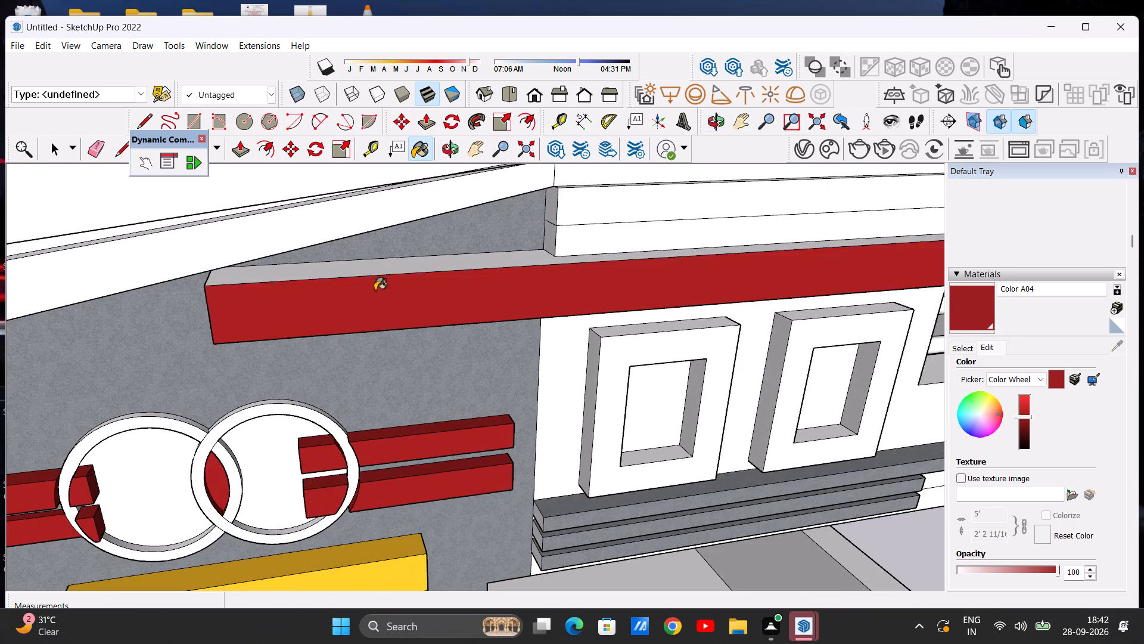
scroll(393, 293, "down", 4)
middle_click_drag(275, 313, 443, 304)
scroll(346, 359, "up", 4)
left_click(336, 324)
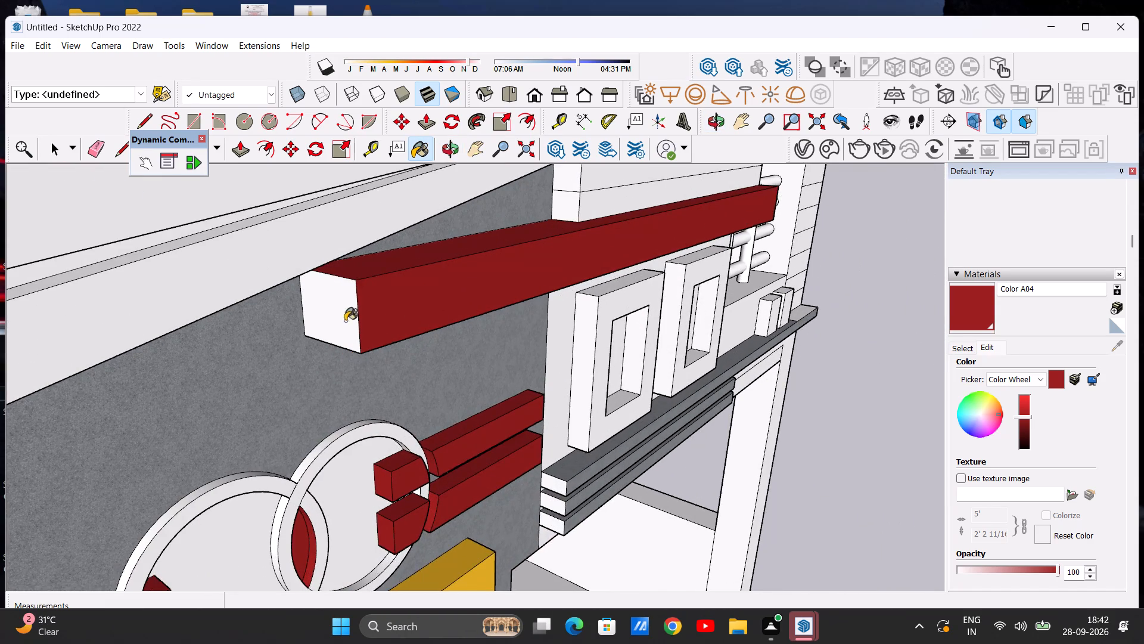
Paint the balcony-side end face and the underside of the long projecting slab with Color A04.
scroll(345, 321, "down", 7)
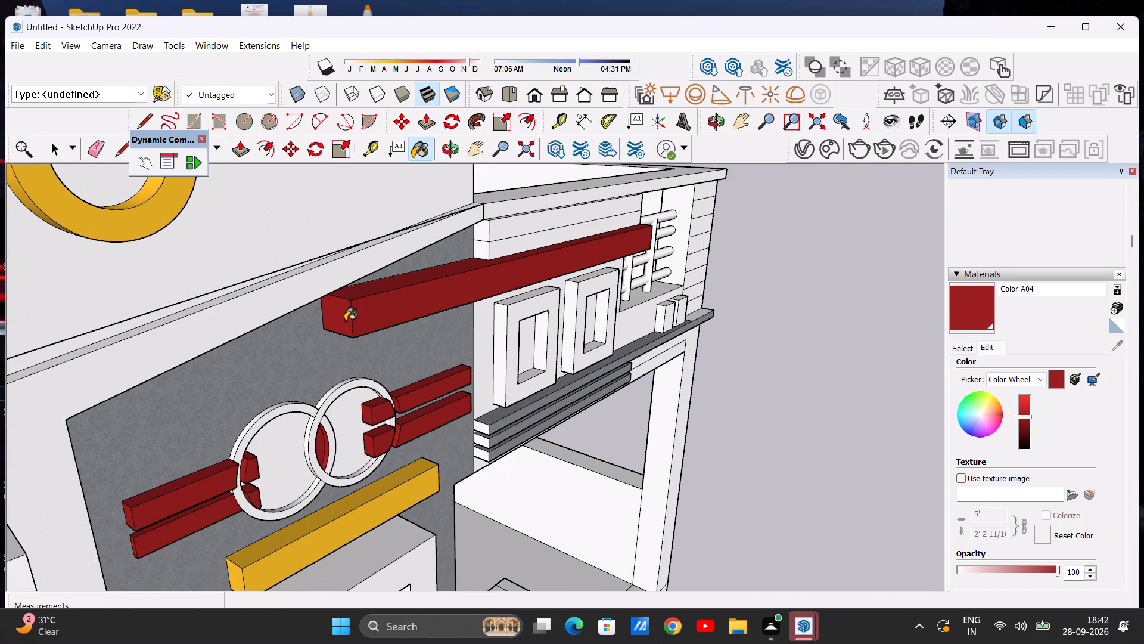
scroll(362, 277, "down", 2)
middle_click_drag(523, 274, 125, 283)
scroll(708, 335, "up", 4)
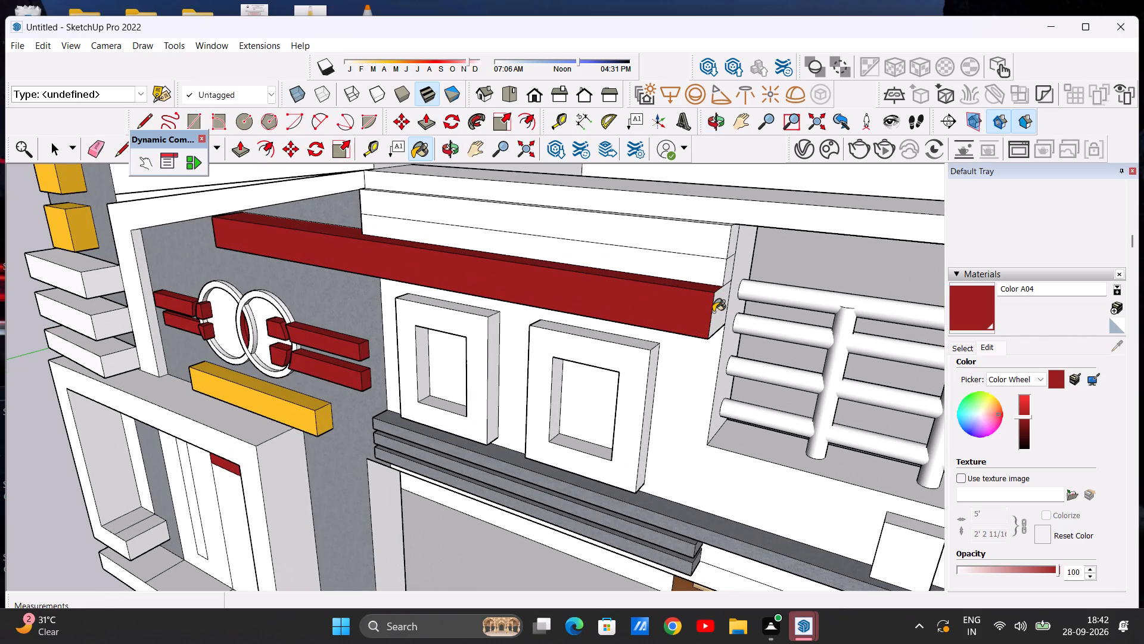
left_click(713, 312)
middle_click_drag(587, 329, 610, 225)
scroll(666, 220, "up", 4)
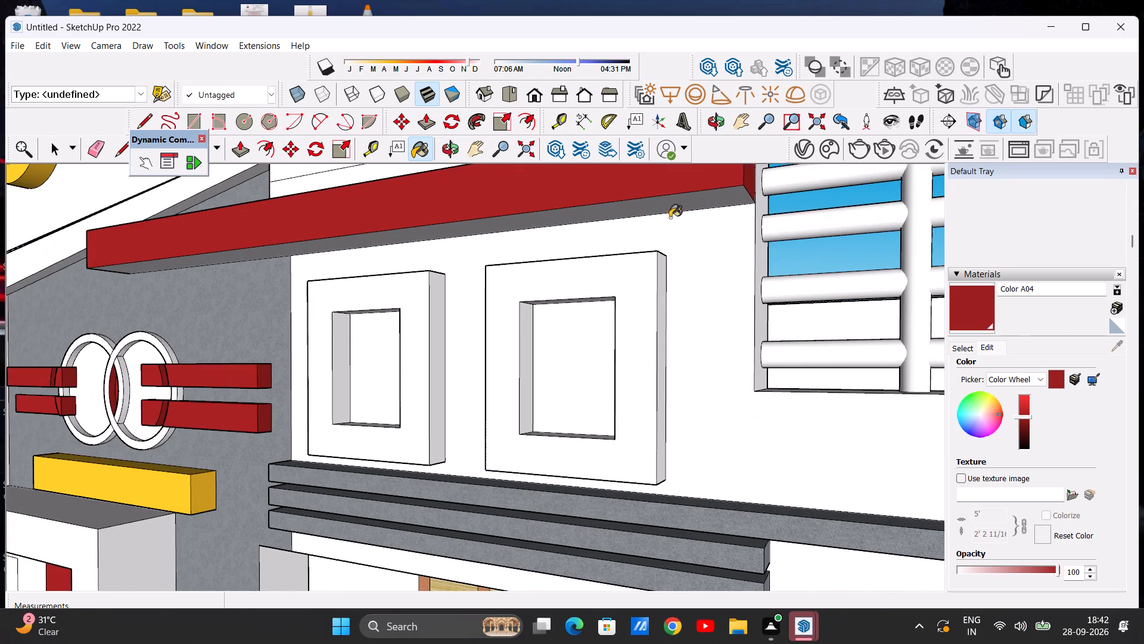
left_click(664, 204)
Paint the front faces of both square upper window frames with Color A04.
scroll(748, 301, "down", 4)
middle_click_drag(391, 205, 530, 301)
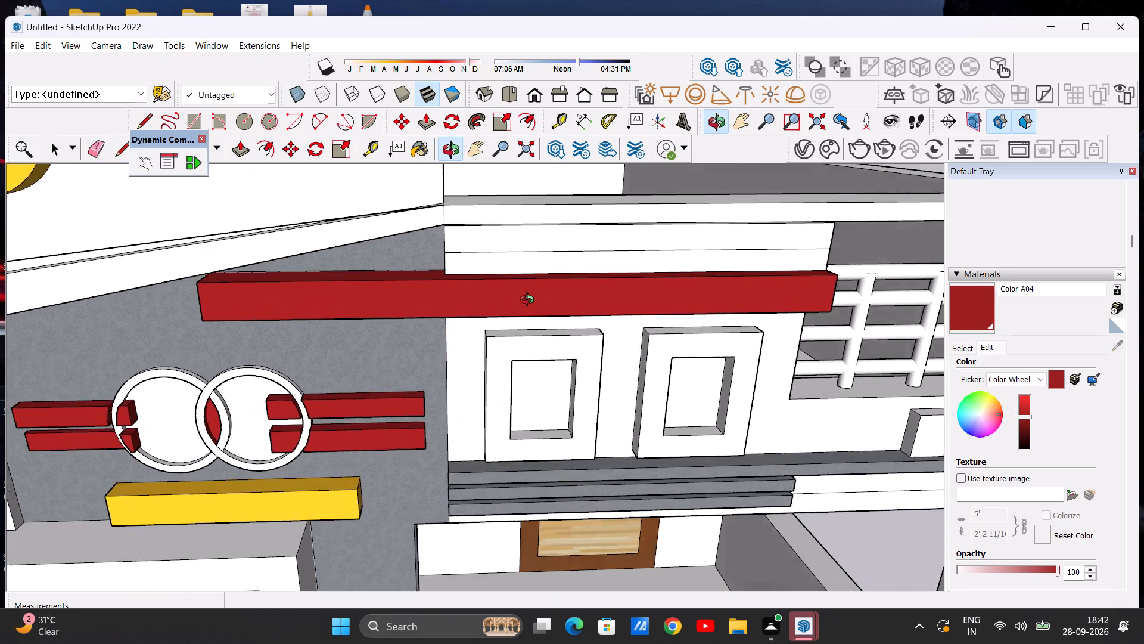
middle_click_drag(530, 301, 492, 295)
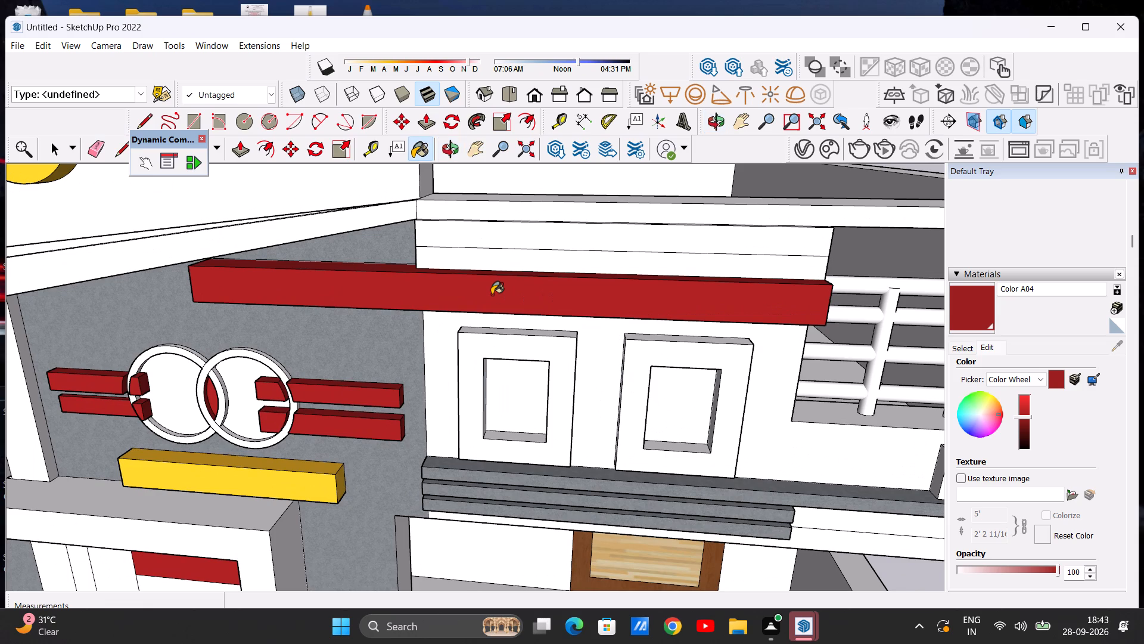
scroll(463, 380, "up", 6)
left_click(462, 374)
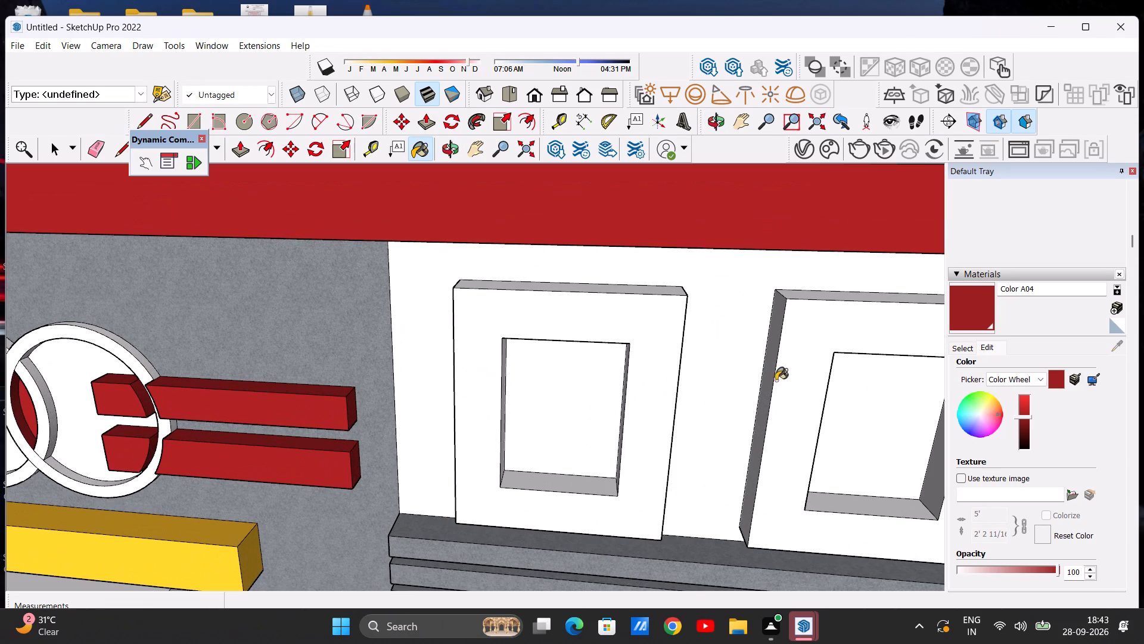
left_click(788, 380)
Paint the top faces and the ring-side outer faces of both upper window frames with Color A04.
scroll(623, 354, "down", 4)
middle_click_drag(520, 374, 568, 377)
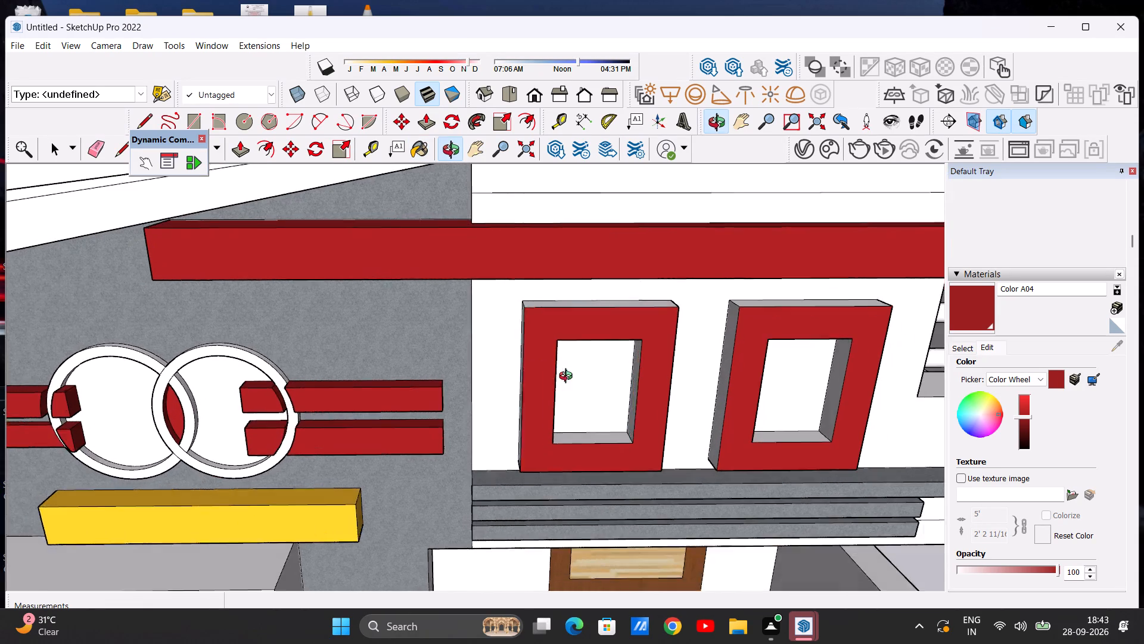
middle_click_drag(568, 377, 605, 377)
scroll(509, 358, "up", 4)
left_click(538, 355)
left_click(554, 270)
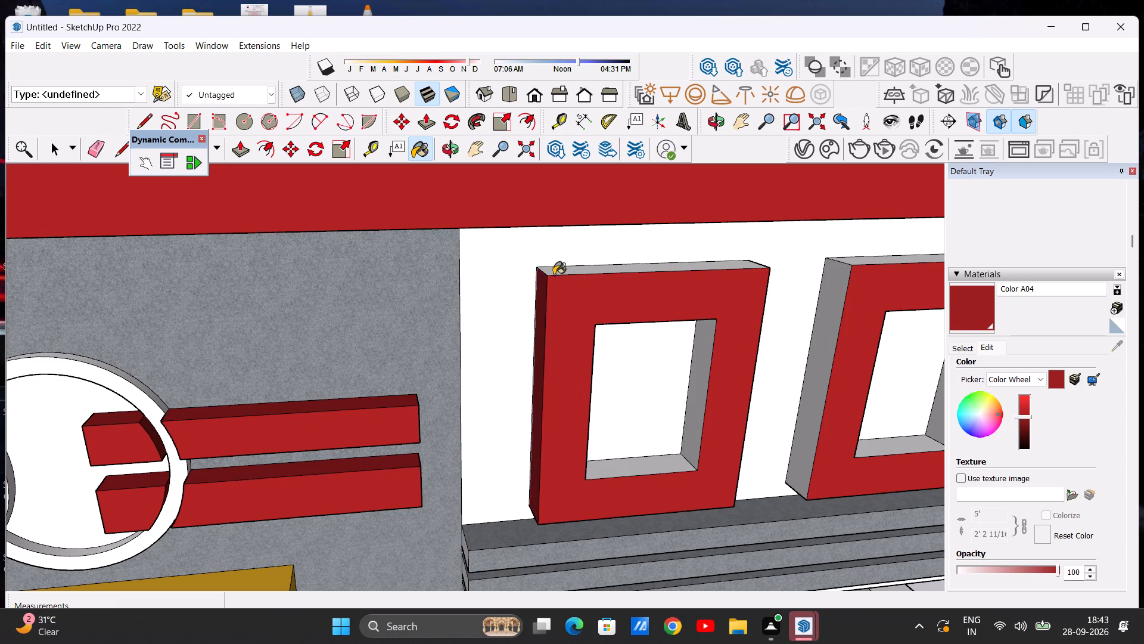
scroll(544, 333, "down", 5)
scroll(741, 277, "up", 4)
left_click(754, 290)
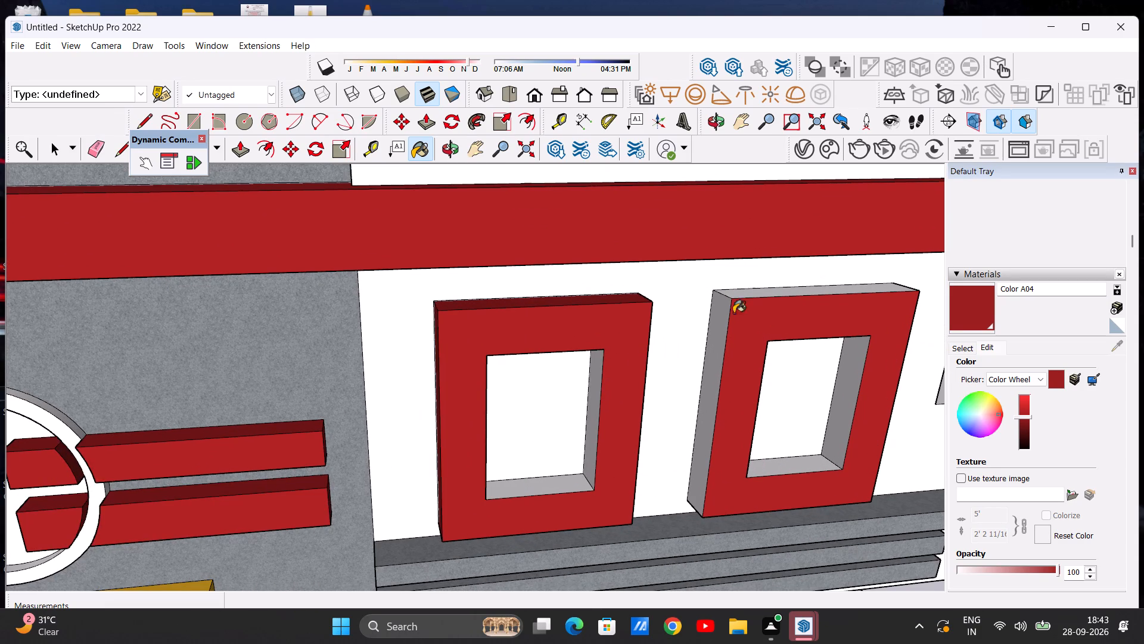
left_click(714, 339)
Paint the balcony-side outer faces of both upper window frames with Color A04.
scroll(705, 333, "down", 6)
middle_click_drag(683, 365, 396, 345)
scroll(651, 421, "up", 2)
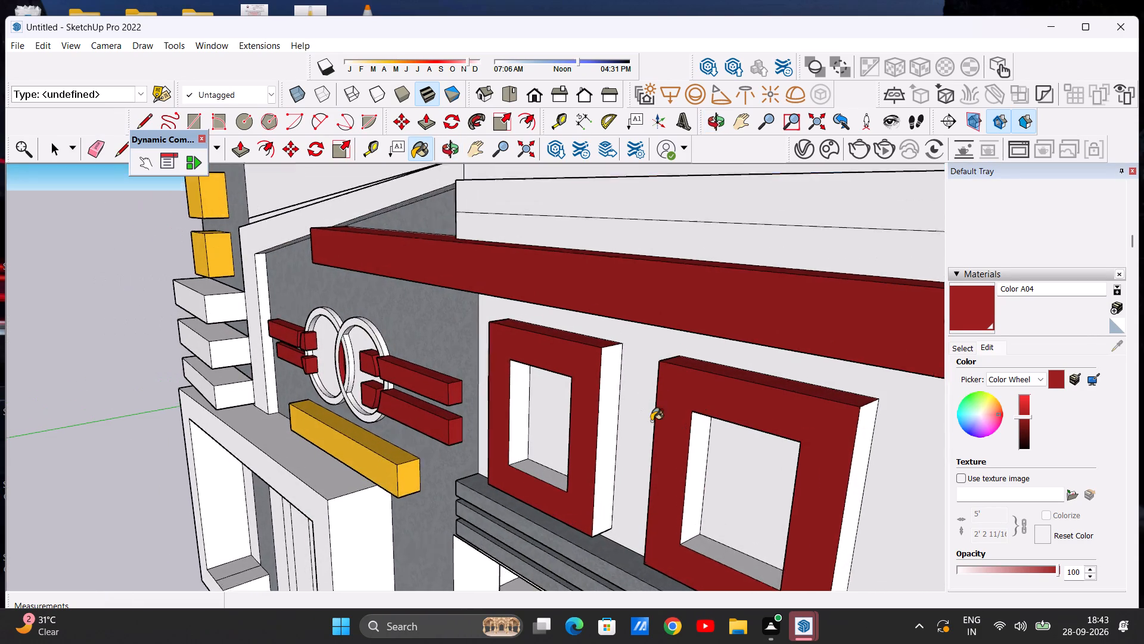
scroll(651, 421, "up", 2)
left_click(590, 416)
scroll(585, 391, "down", 12)
scroll(688, 419, "up", 6)
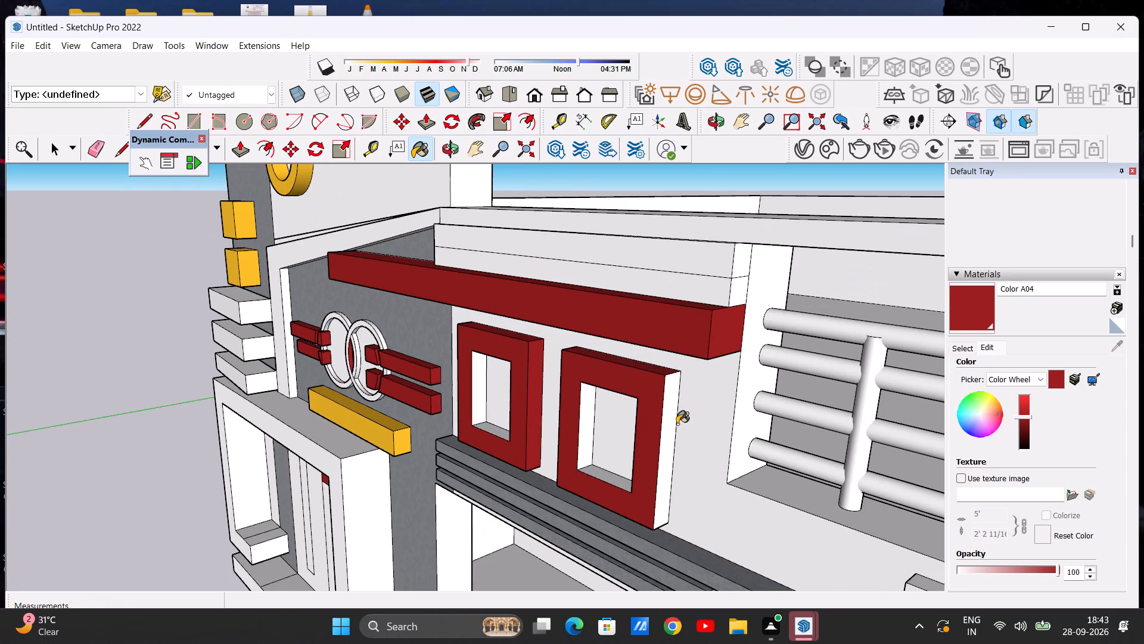
left_click(669, 428)
Paint the undersides of both upper window frames with Color A04.
scroll(709, 432, "down", 7)
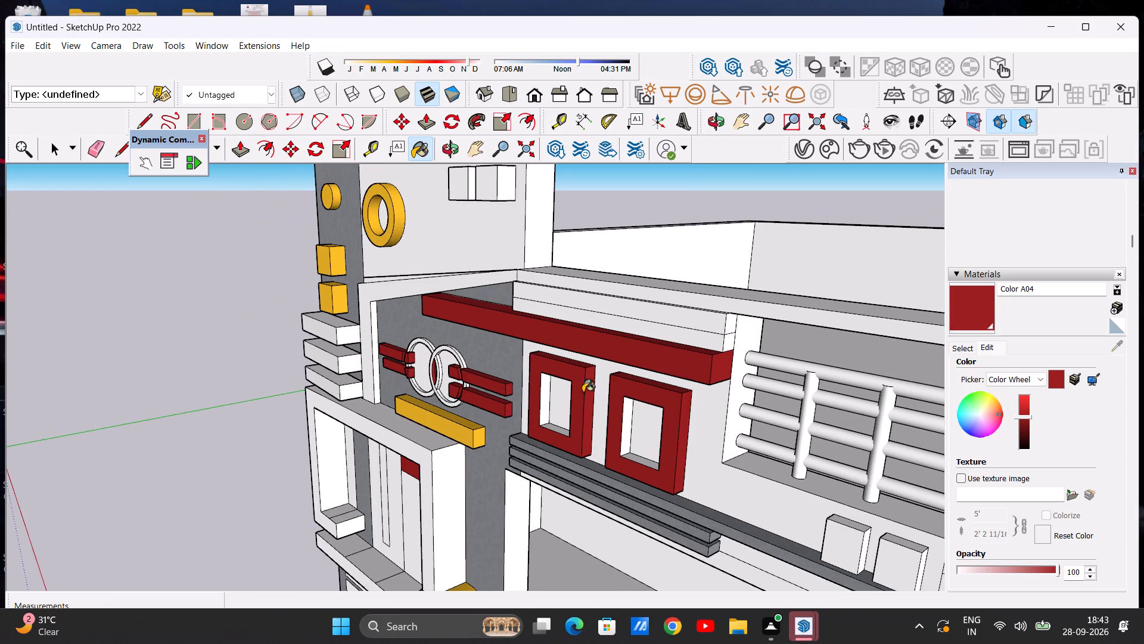
middle_click_drag(548, 437, 591, 352)
scroll(595, 377, "up", 9)
scroll(615, 449, "up", 7)
middle_click_drag(622, 439, 633, 380)
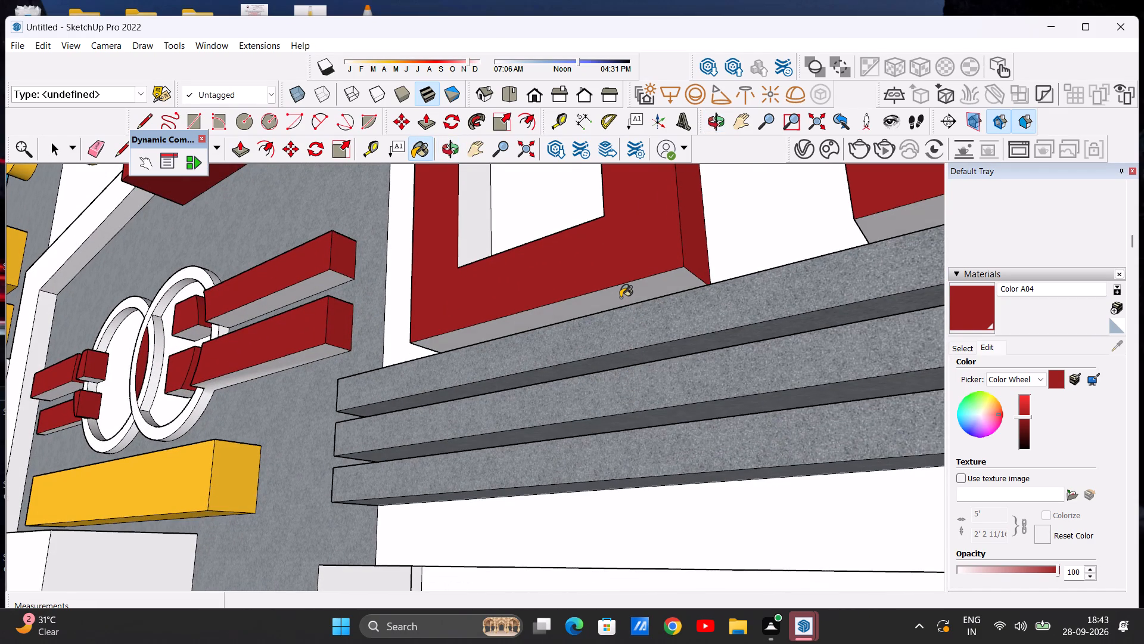
left_click(620, 298)
scroll(533, 354, "down", 11)
scroll(763, 284, "up", 6)
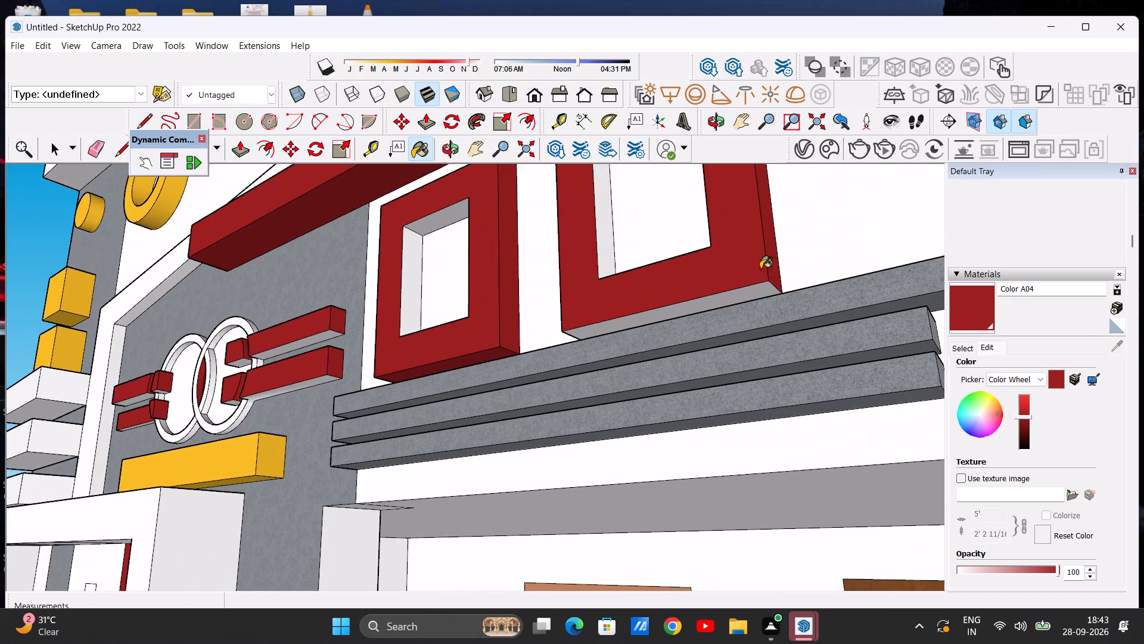
scroll(760, 269, "up", 4)
left_click(742, 296)
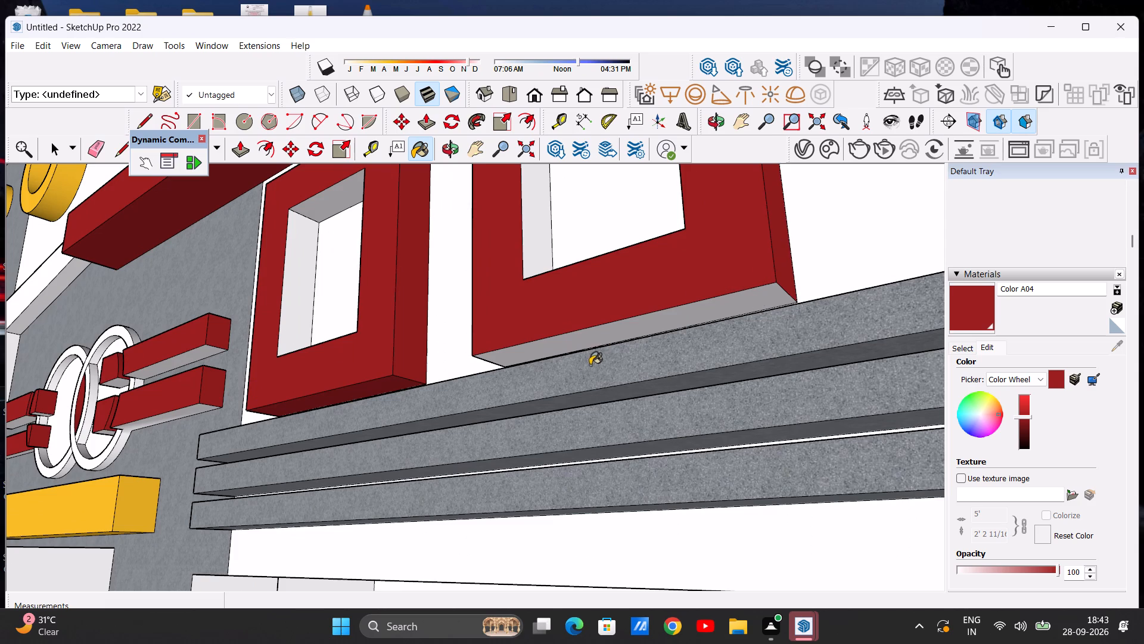
Examine the painted upper window frames and their inner opening faces from several angles.
scroll(585, 374, "down", 14)
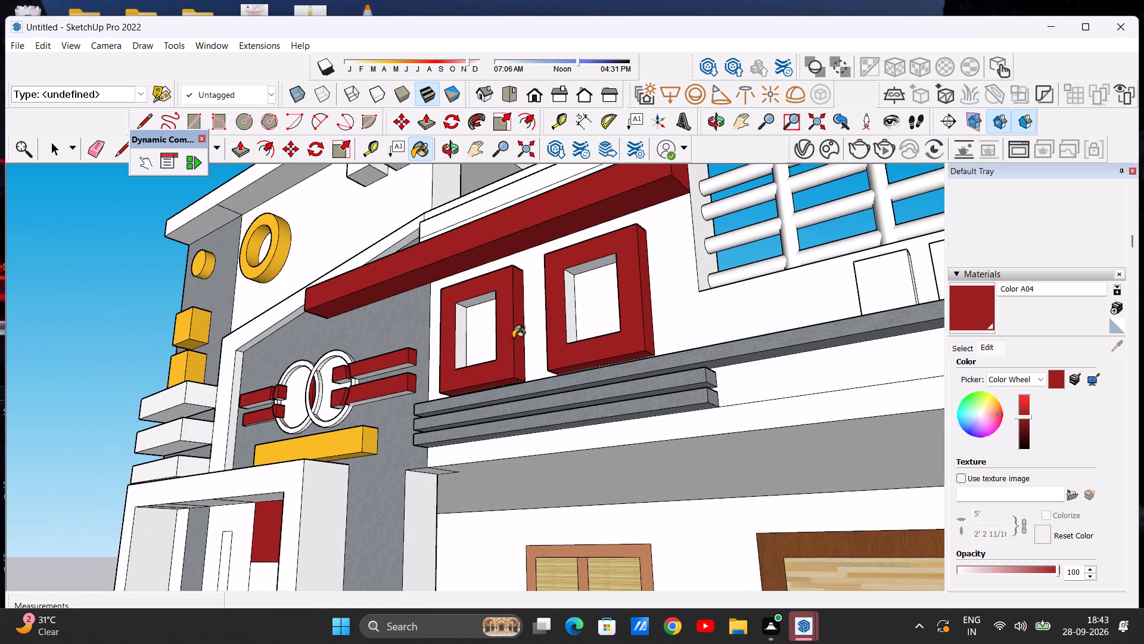
middle_click_drag(497, 332, 579, 385)
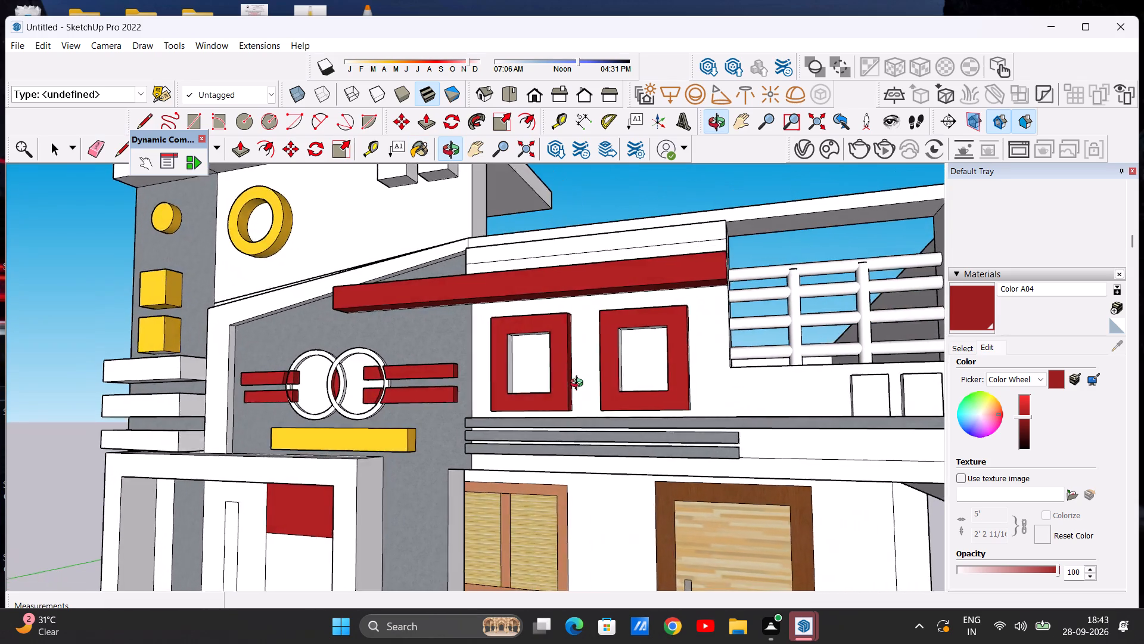
middle_click_drag(579, 385, 580, 383)
scroll(530, 363, "up", 5)
middle_click_drag(471, 383, 430, 403)
scroll(461, 373, "up", 5)
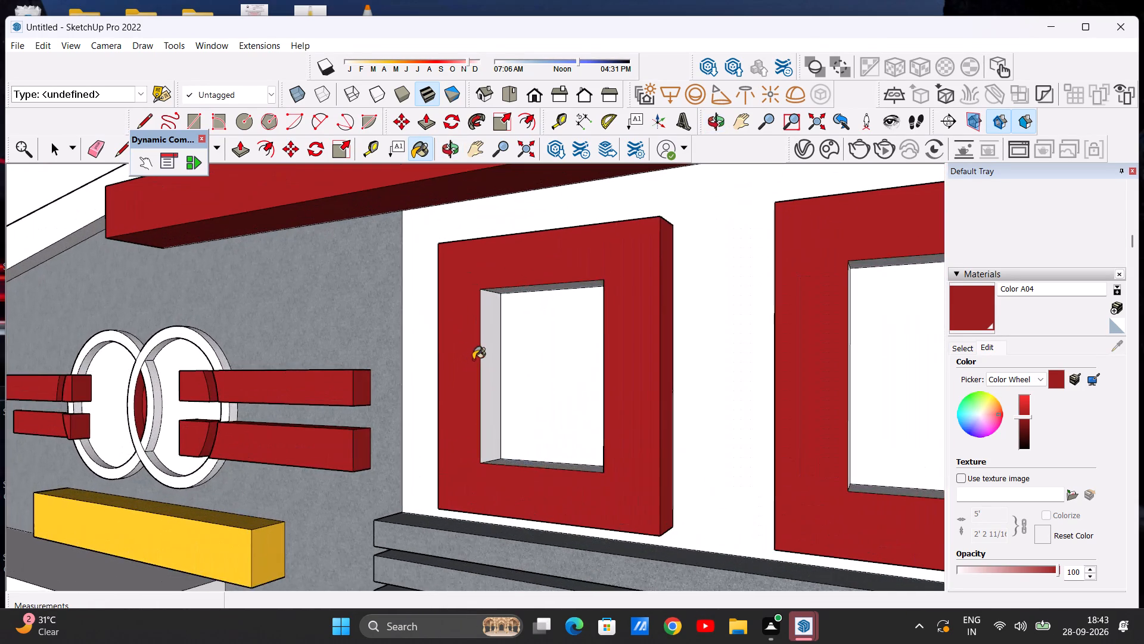
middle_click_drag(524, 354, 700, 377)
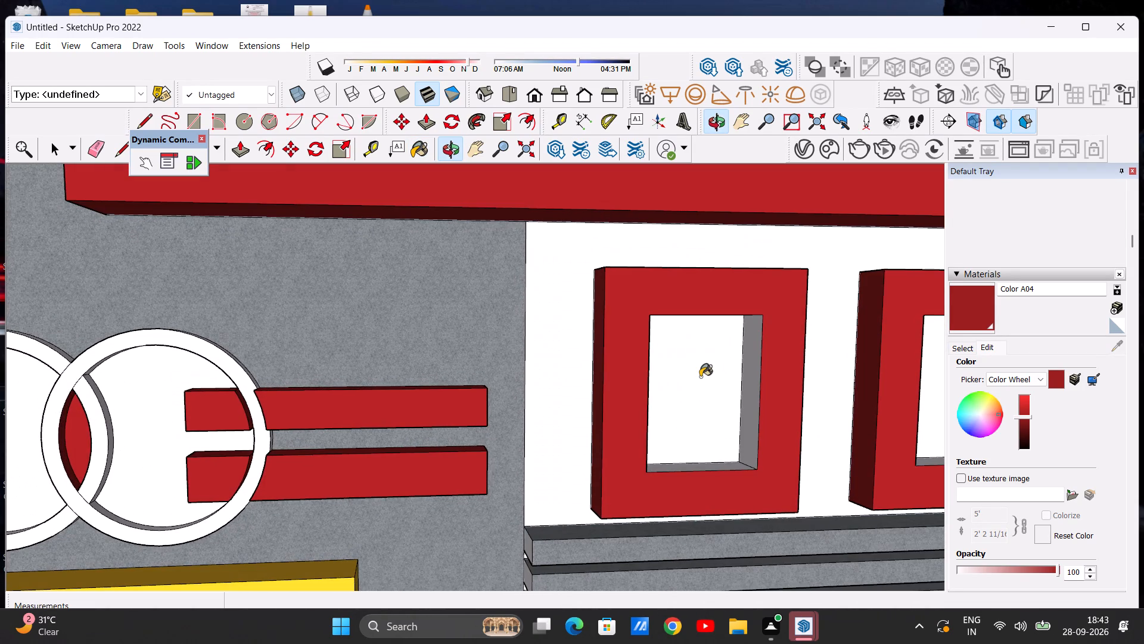
middle_click_drag(692, 377, 602, 385)
scroll(598, 382, "down", 5)
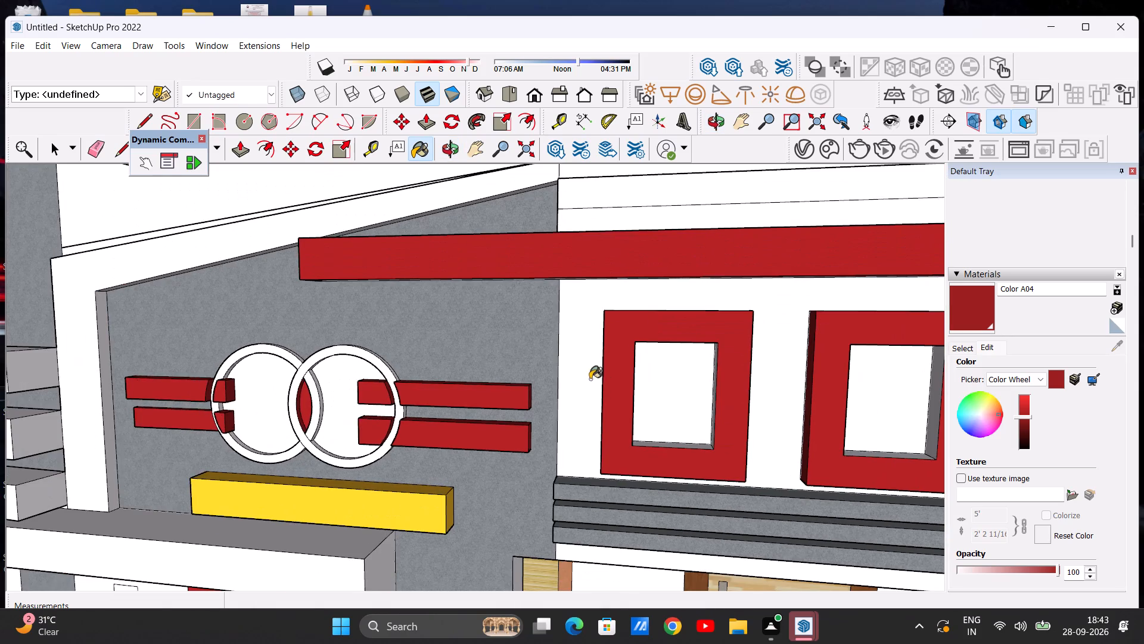
Examine the whole front facade, checking the coloured slab, window frames and ring emblem against the parts still unpainted.
scroll(619, 384, "down", 10)
scroll(629, 390, "up", 6)
scroll(629, 386, "down", 11)
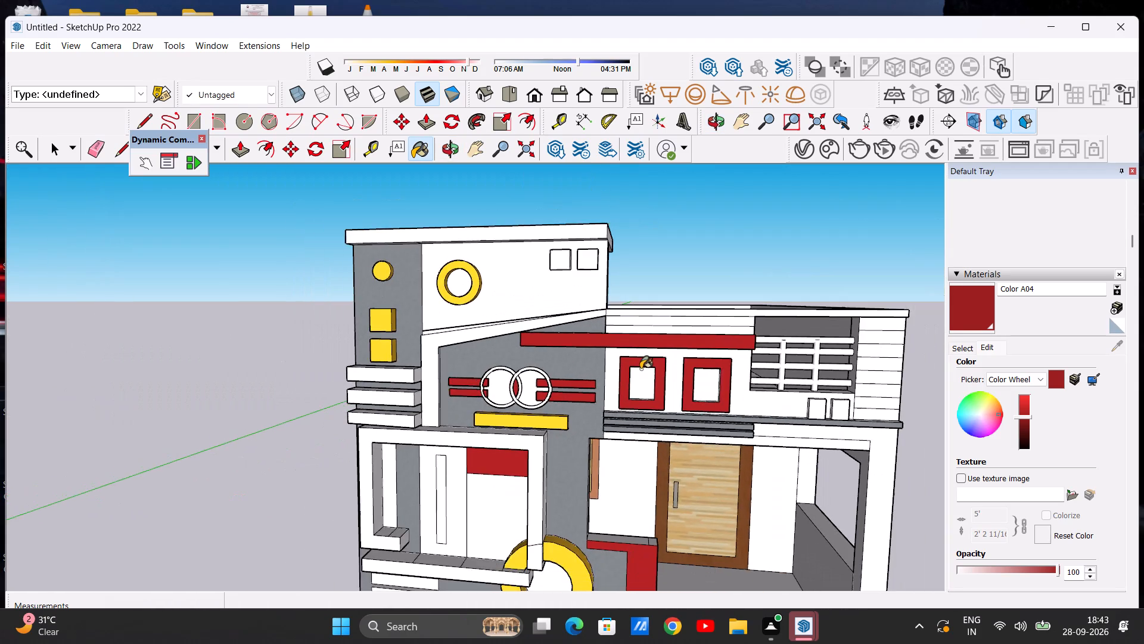
middle_click_drag(643, 367, 658, 468)
scroll(661, 385, "up", 3)
middle_click_drag(686, 448, 708, 312)
scroll(658, 388, "up", 6)
middle_click_drag(635, 389, 632, 402)
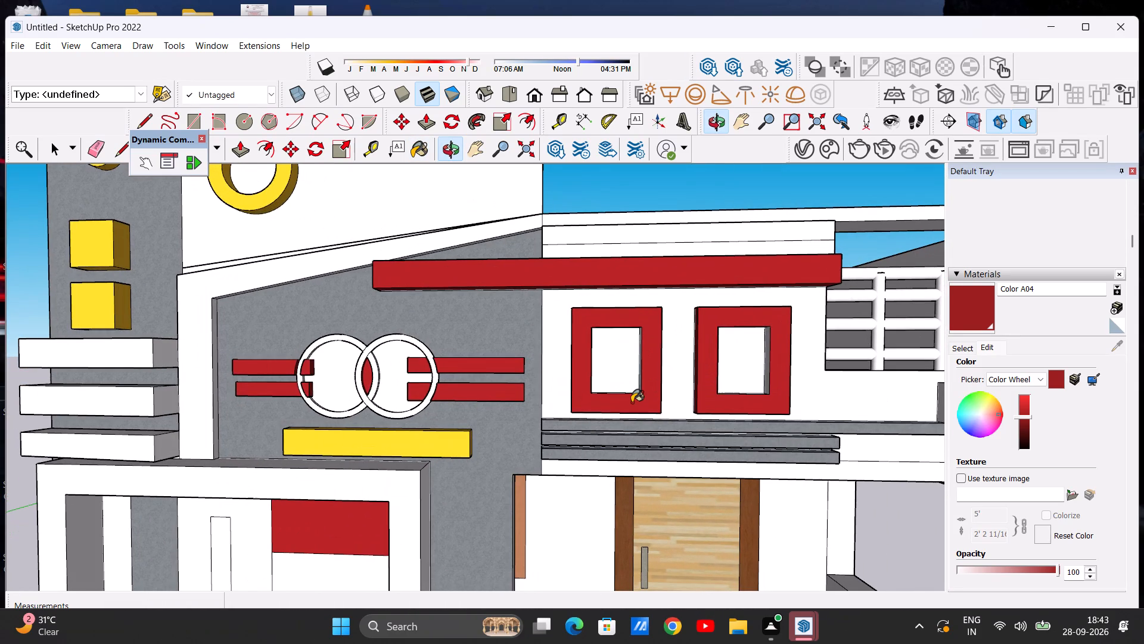
key("space")
scroll(630, 326, "down", 2)
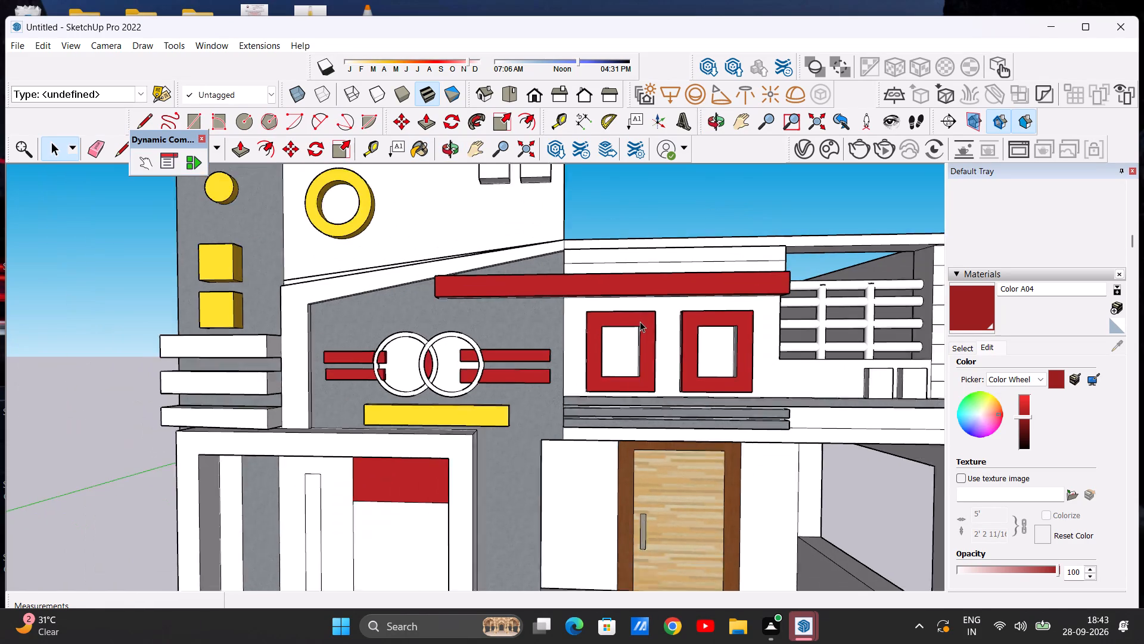
scroll(640, 321, "down", 7)
scroll(718, 314, "up", 6)
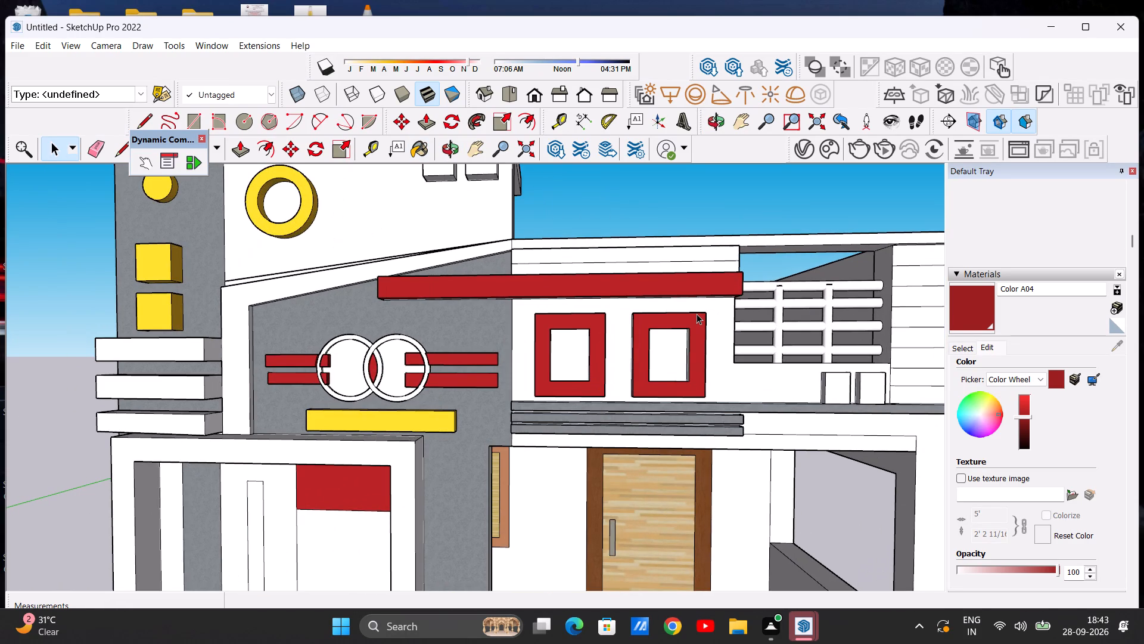
scroll(687, 310, "down", 4)
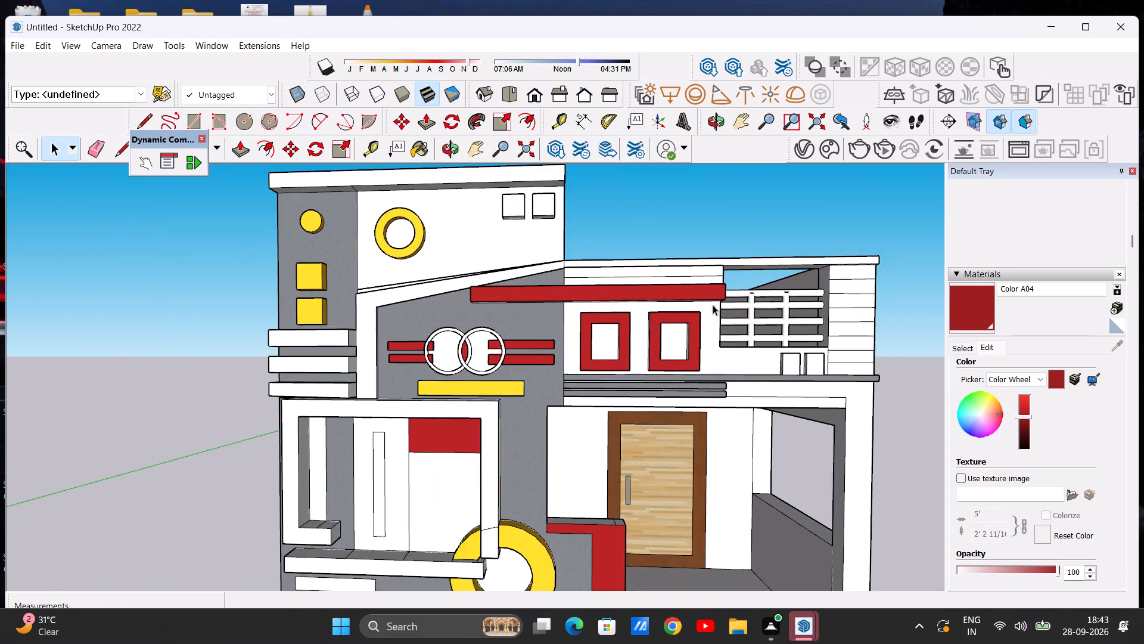
scroll(701, 304, "up", 4)
middle_click_drag(547, 331, 438, 328)
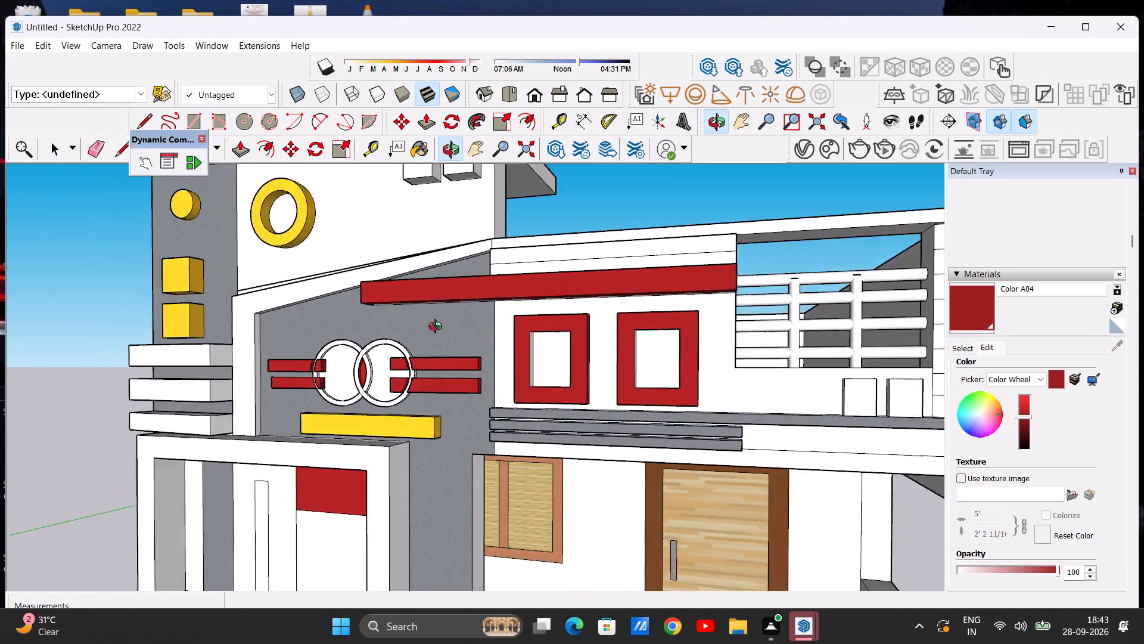
middle_click_drag(438, 328, 570, 341)
scroll(365, 355, "down", 10)
scroll(467, 345, "up", 10)
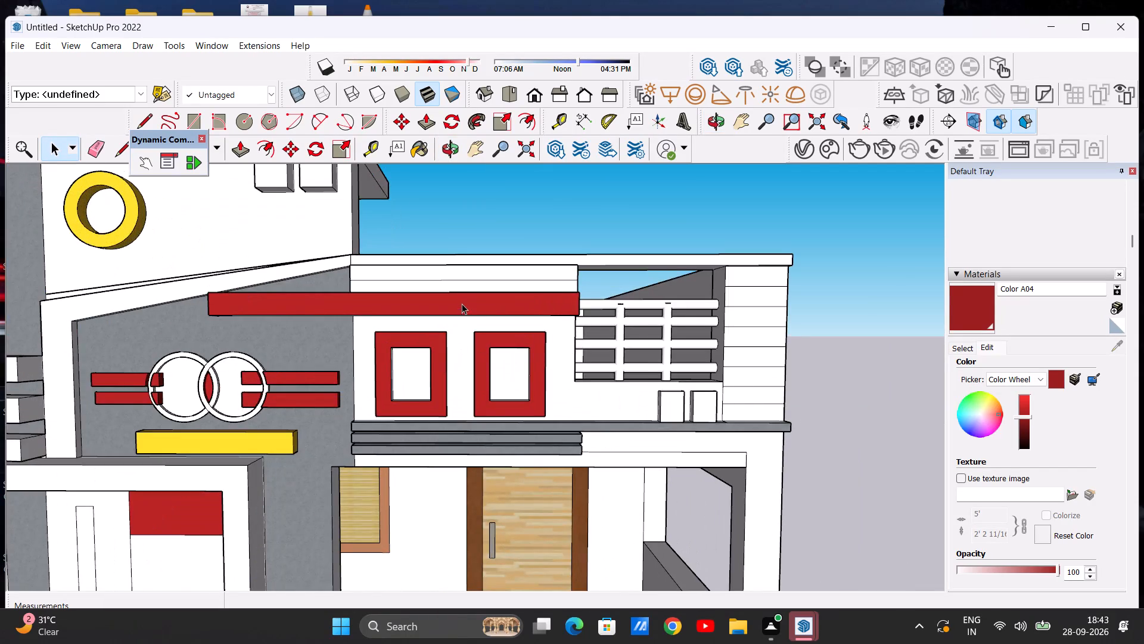
scroll(462, 304, "down", 5)
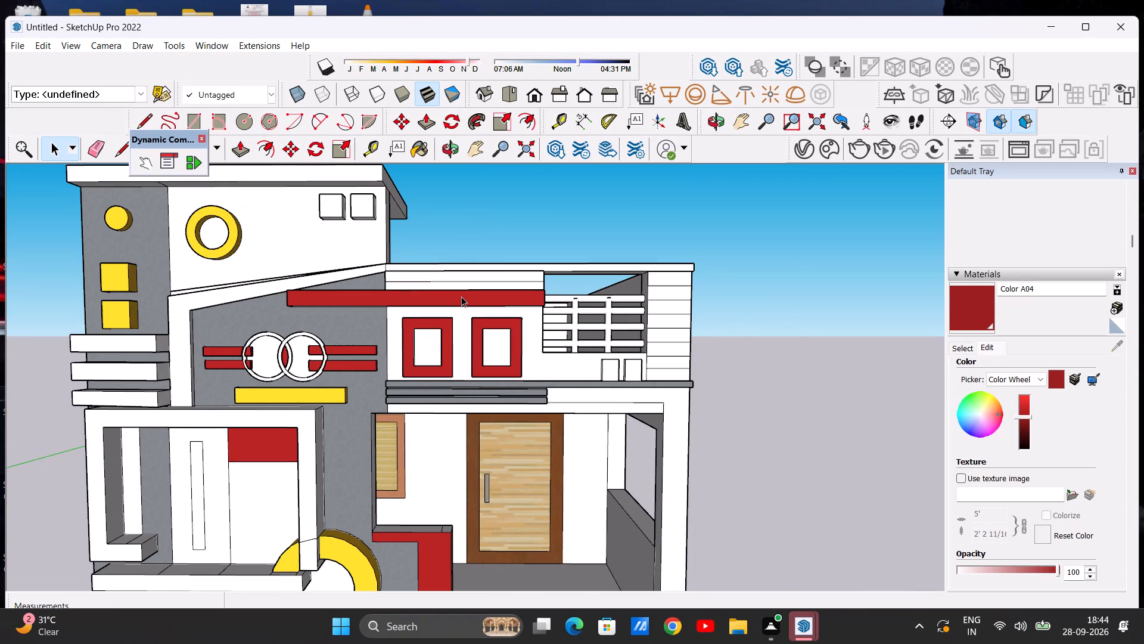
scroll(471, 252, "down", 9)
scroll(379, 275, "up", 2)
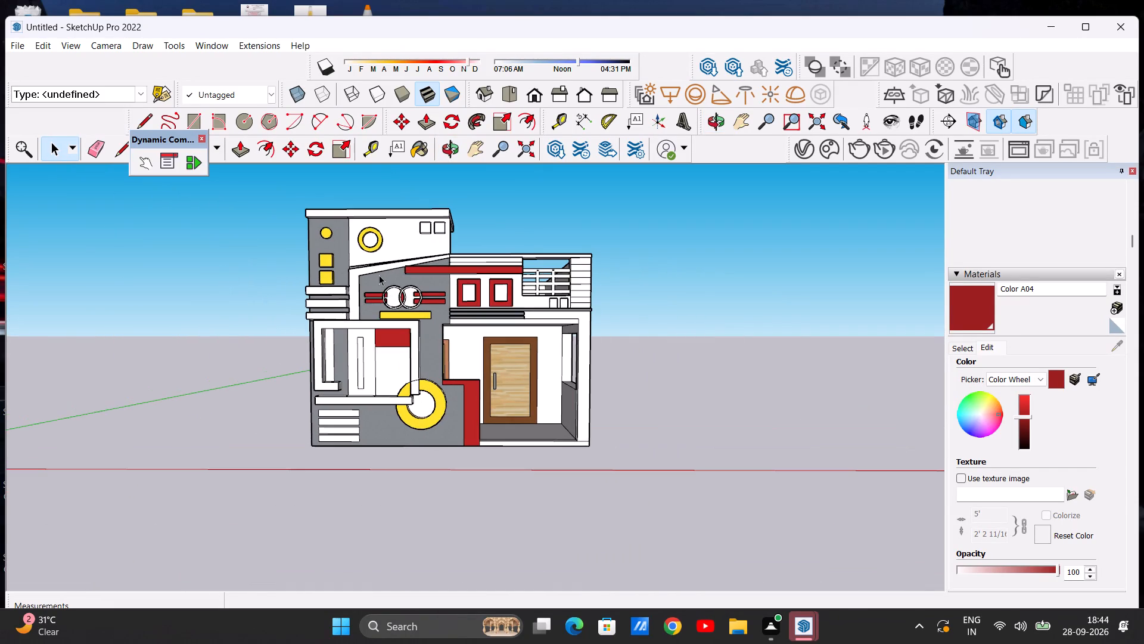
key("space")
scroll(383, 287, "down", 5)
scroll(393, 313, "up", 9)
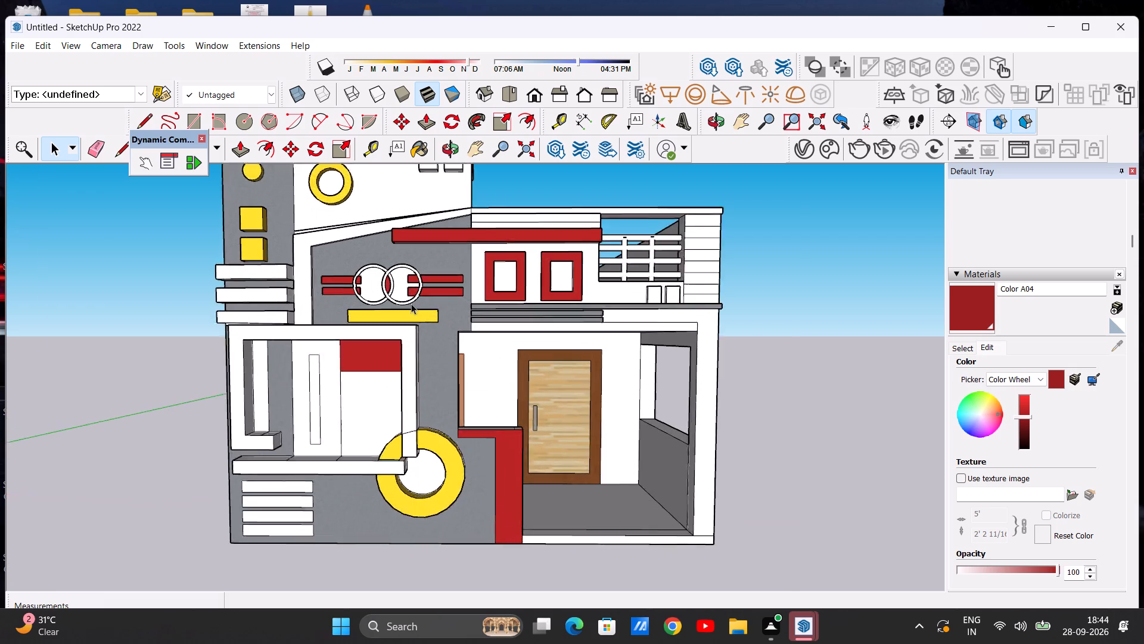
scroll(411, 304, "up", 3)
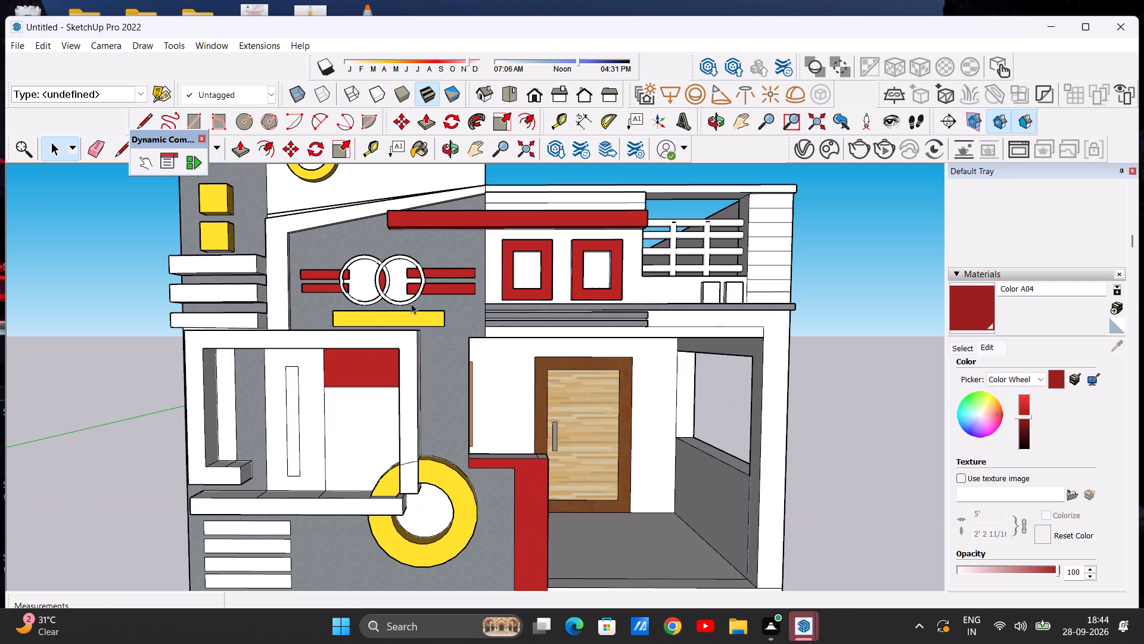
Examine the whole front facade and the entrance area, comparing the coloured parts with the grey walls and unpainted elements.
scroll(426, 322, "down", 7)
scroll(416, 262, "up", 4)
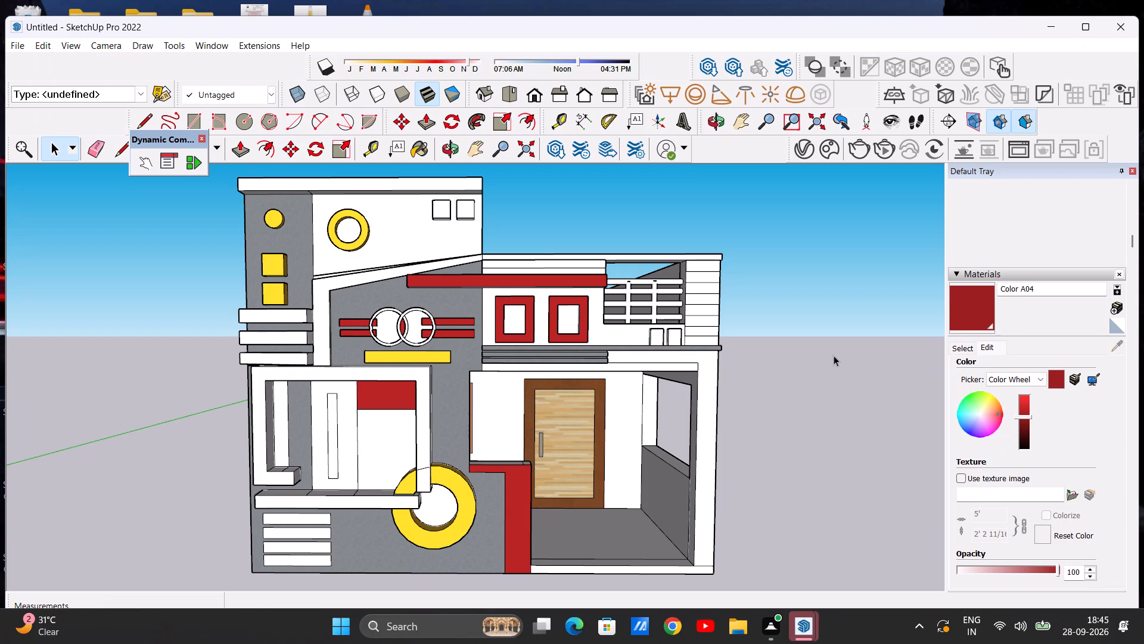
scroll(679, 401, "down", 6)
scroll(617, 432, "up", 4)
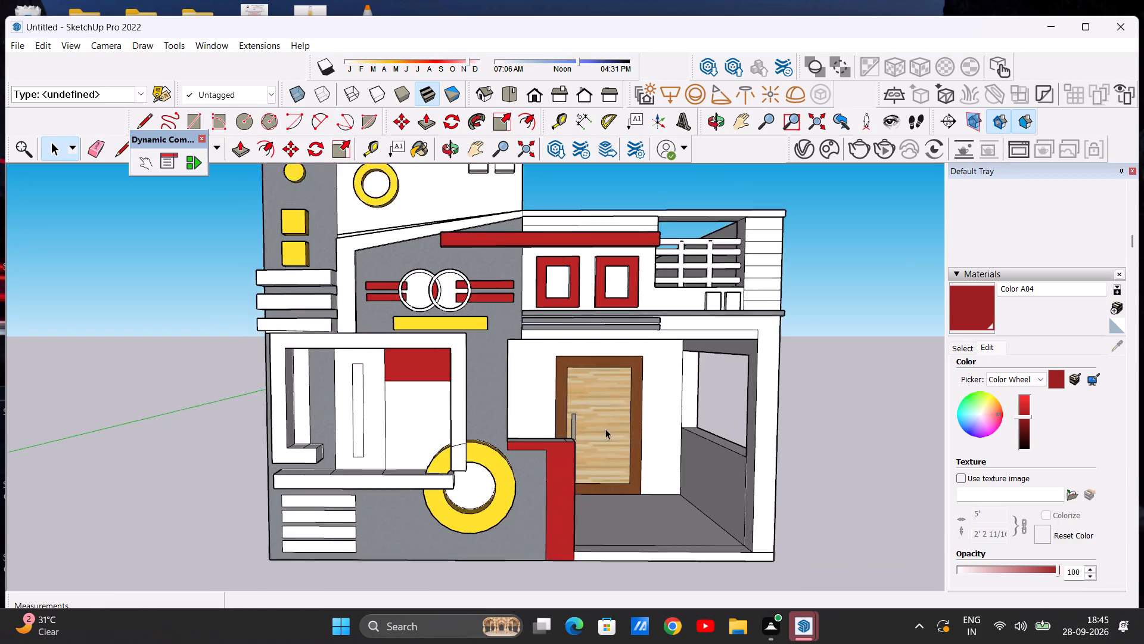
scroll(605, 429, "up", 2)
scroll(554, 410, "up", 3)
scroll(531, 398, "down", 2)
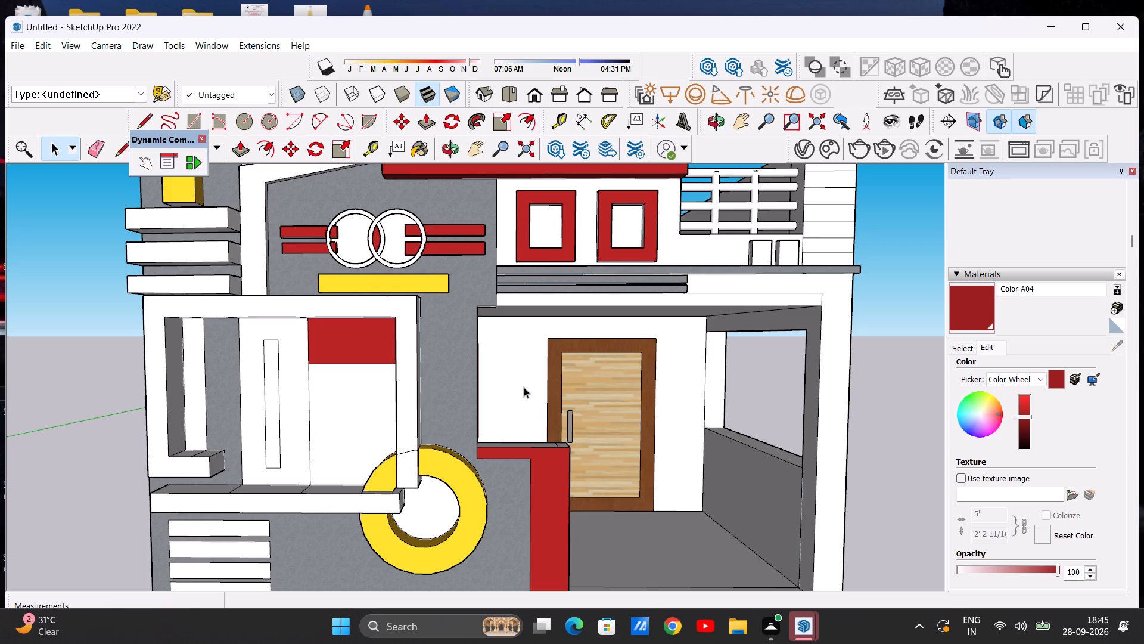
scroll(523, 391, "down", 9)
scroll(491, 339, "up", 2)
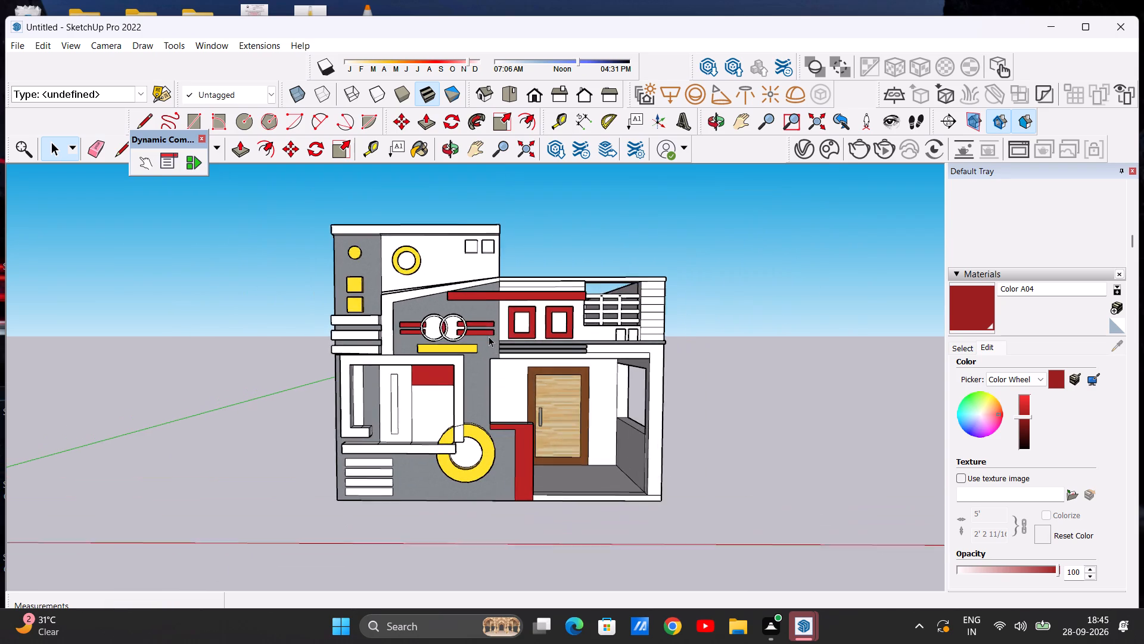
scroll(489, 336, "up", 2)
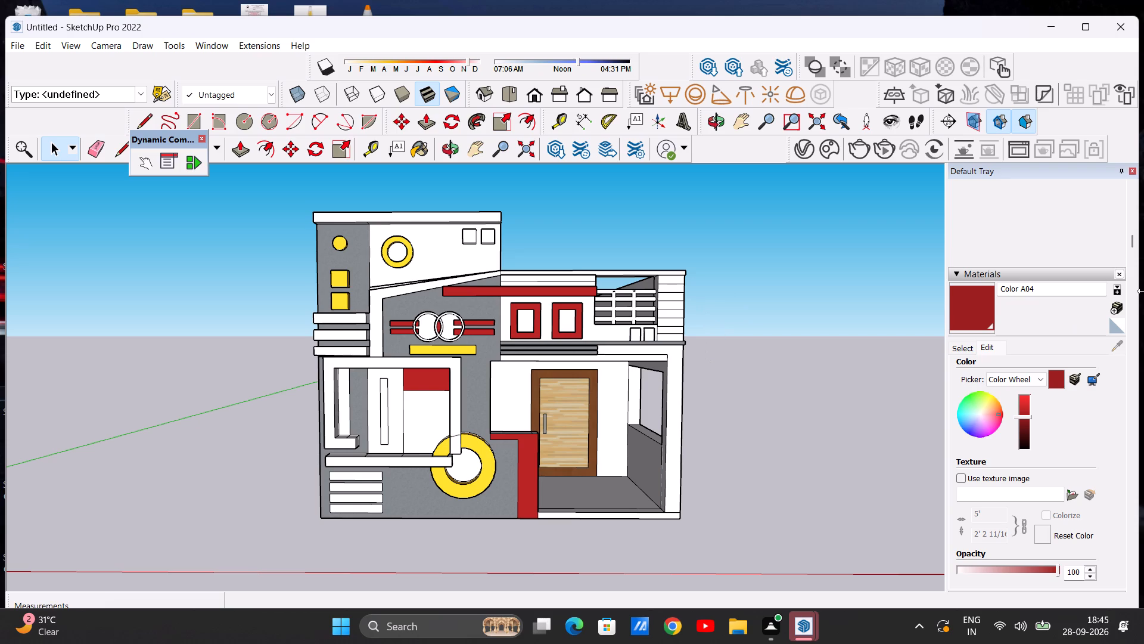
Repaint the Blacktop grey facade and tower walls with Formica Speckled Grey from the Synthetic Surfaces materials.
left_click(963, 348)
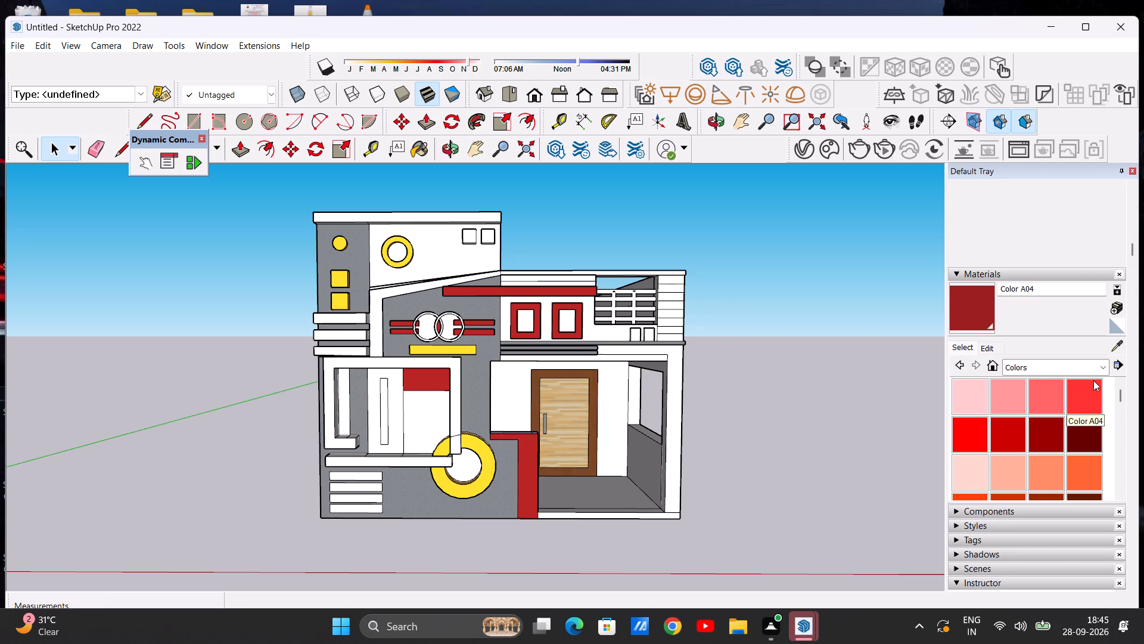
left_click(1096, 369)
left_click(1076, 509)
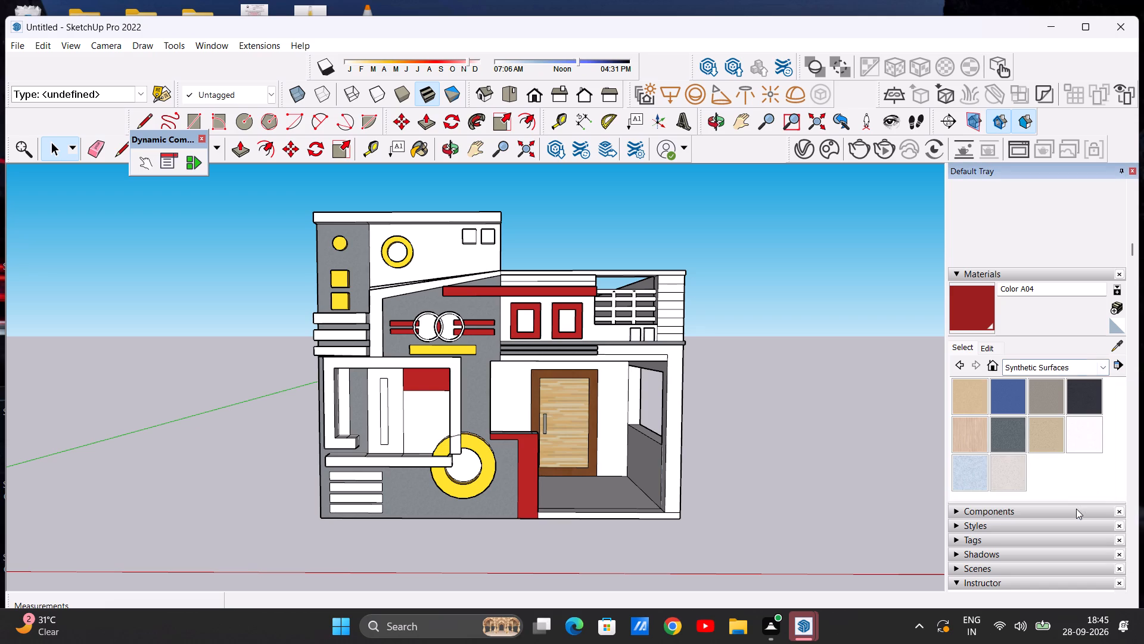
left_click(1011, 429)
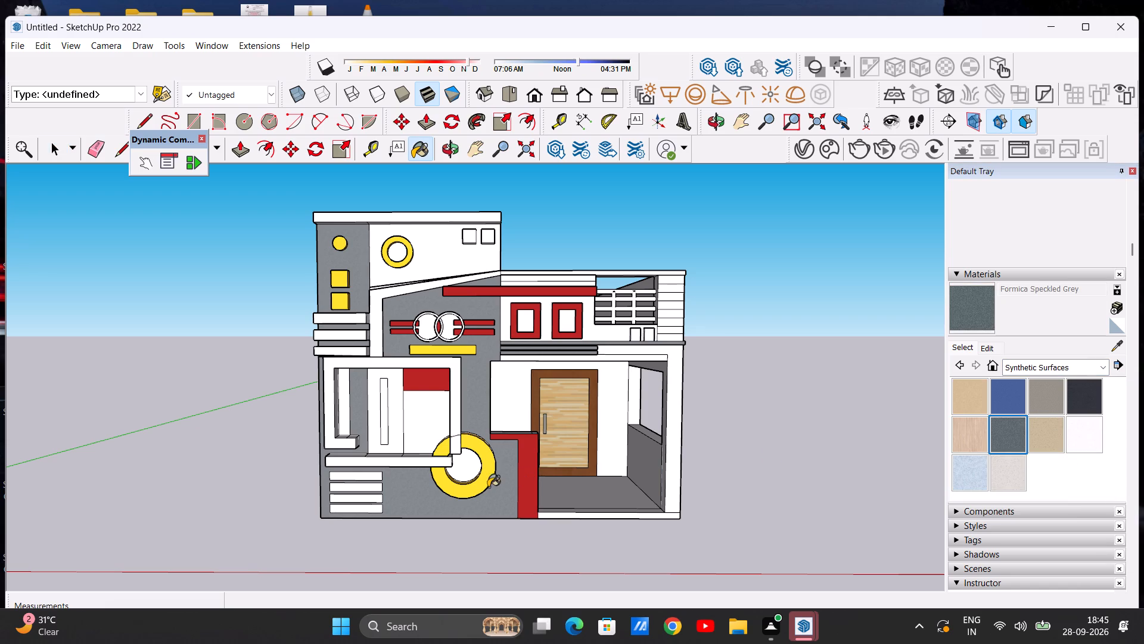
left_click(498, 493)
scroll(490, 481, "down", 1)
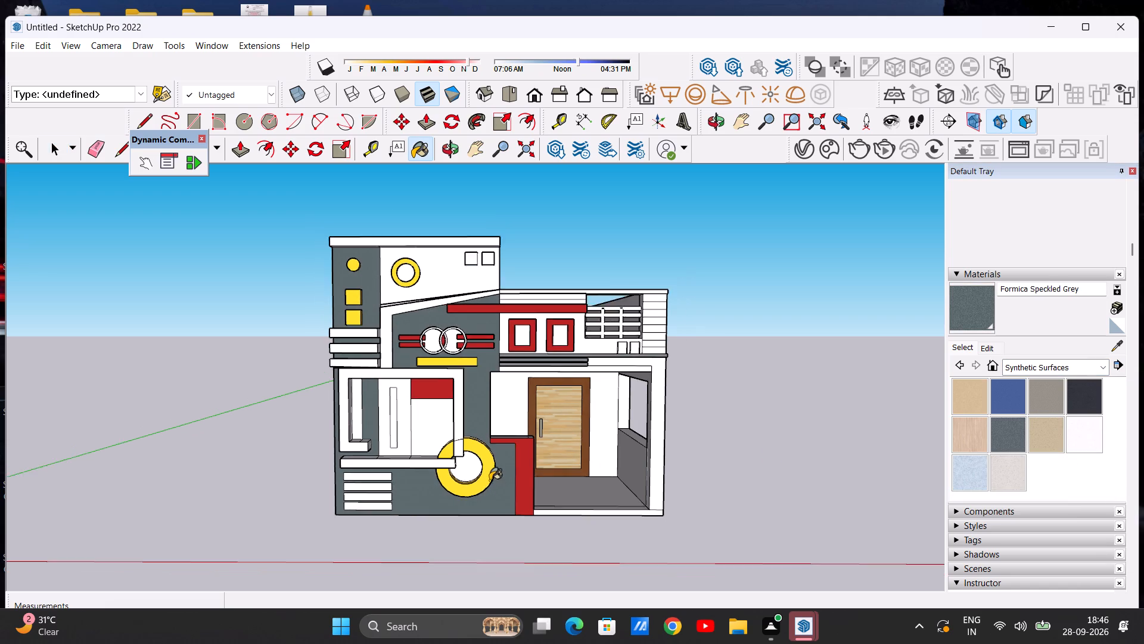
scroll(490, 481, "down", 1)
scroll(492, 486, "up", 5)
scroll(492, 487, "down", 3)
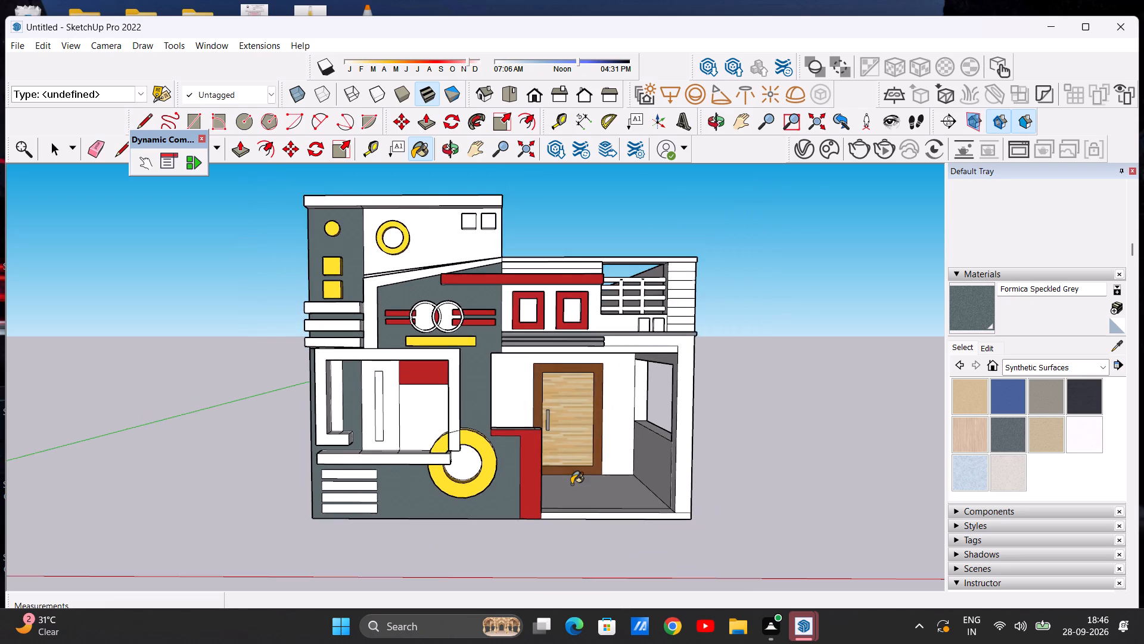
Paint the three horizontal bands below the upper windows, between the two floors, with Formica Speckled Grey.
scroll(571, 484, "up", 5)
scroll(553, 477, "down", 5)
scroll(554, 442, "up", 5)
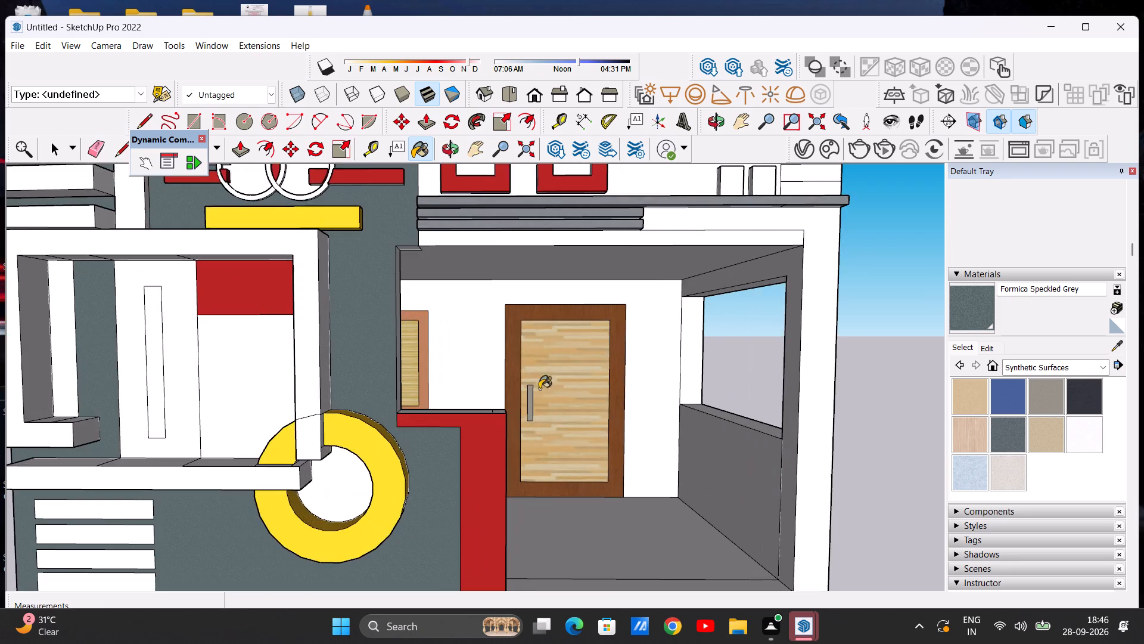
scroll(527, 363, "down", 8)
scroll(527, 298, "up", 17)
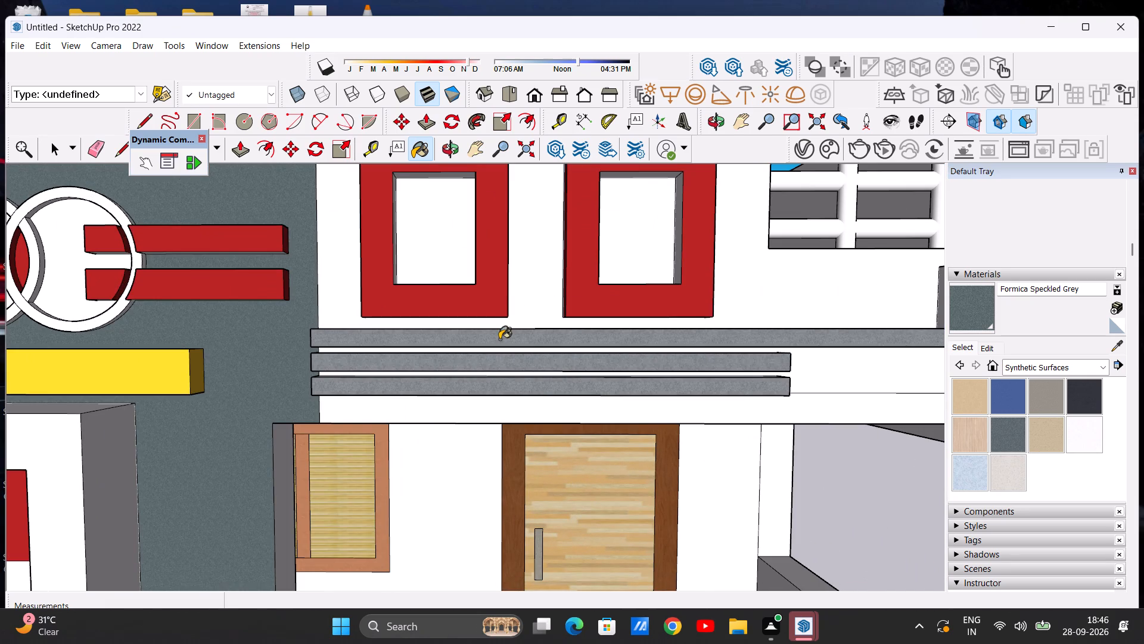
left_click(499, 339)
left_click(500, 362)
left_click(503, 389)
scroll(526, 355, "down", 4)
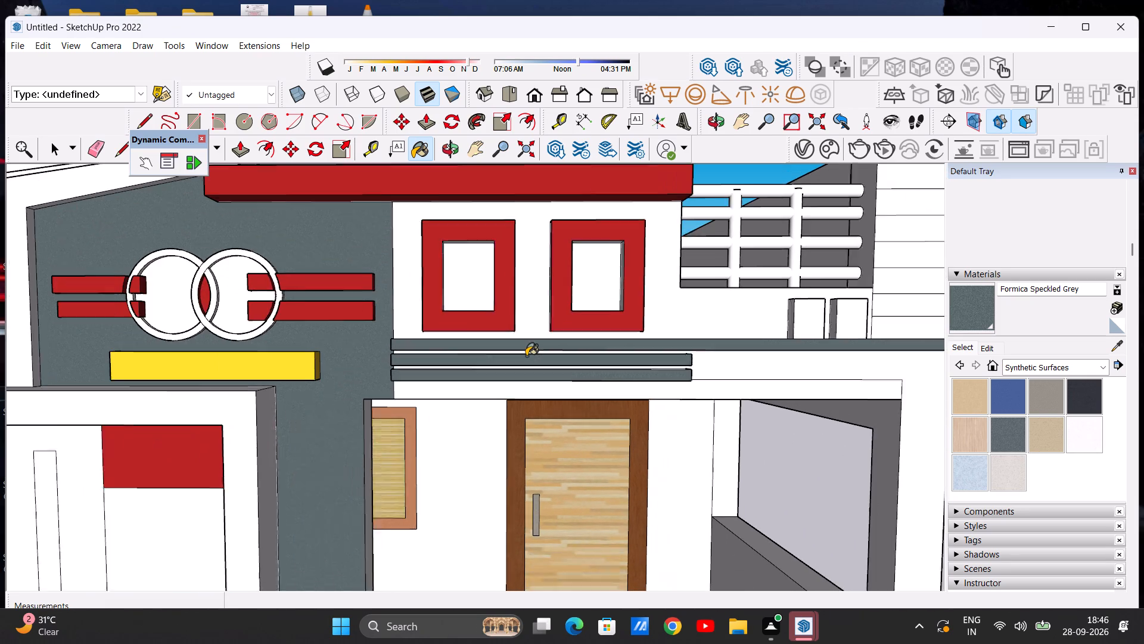
scroll(526, 356, "down", 2)
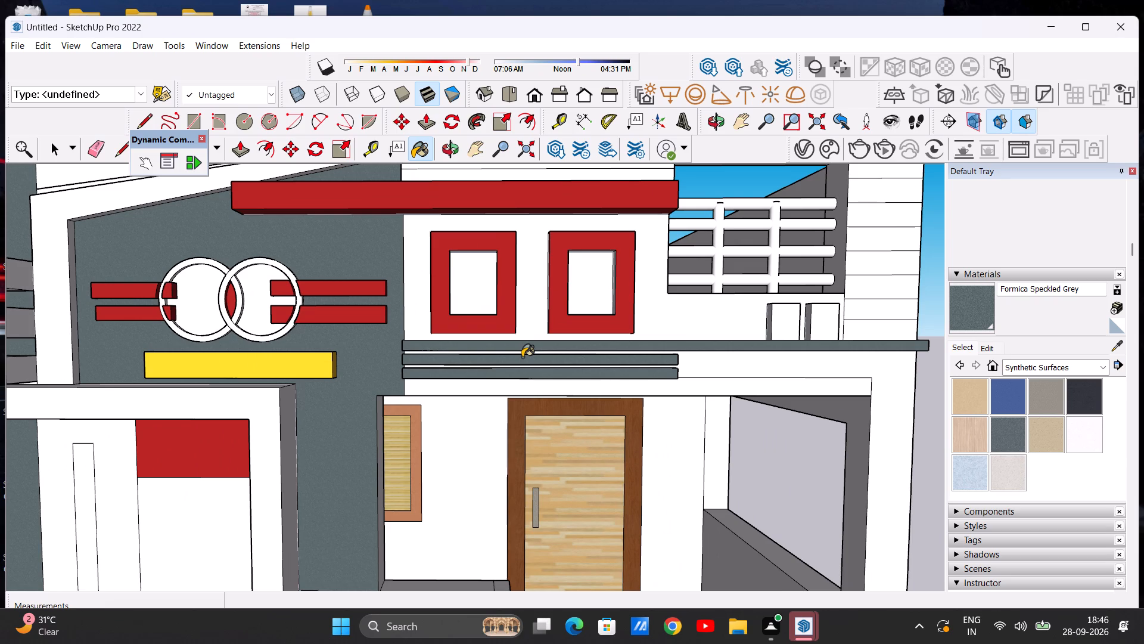
Paint both parapet strips above the red slab over the upper windows with Formica Speckled Grey.
scroll(530, 358, "down", 7)
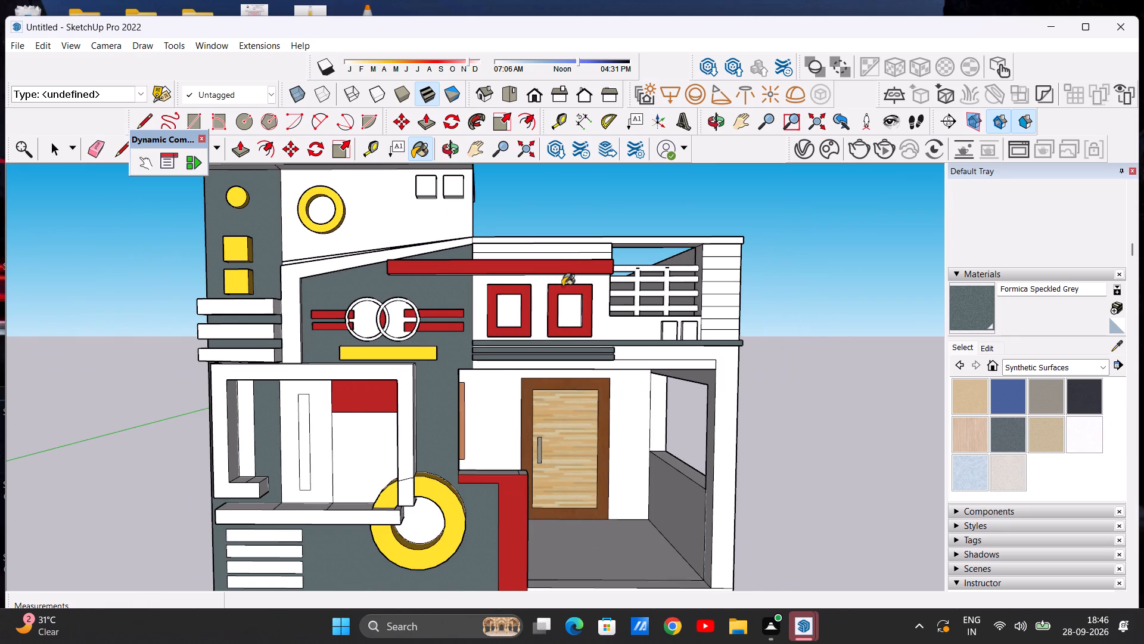
scroll(579, 242, "down", 3)
scroll(615, 238, "up", 7)
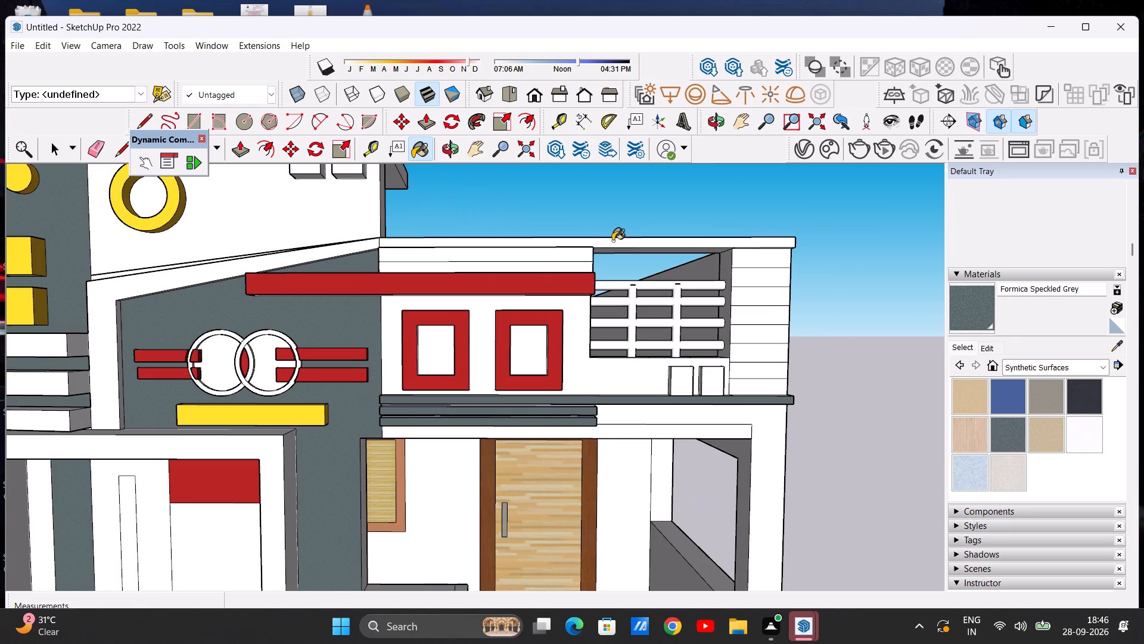
scroll(599, 252, "up", 6)
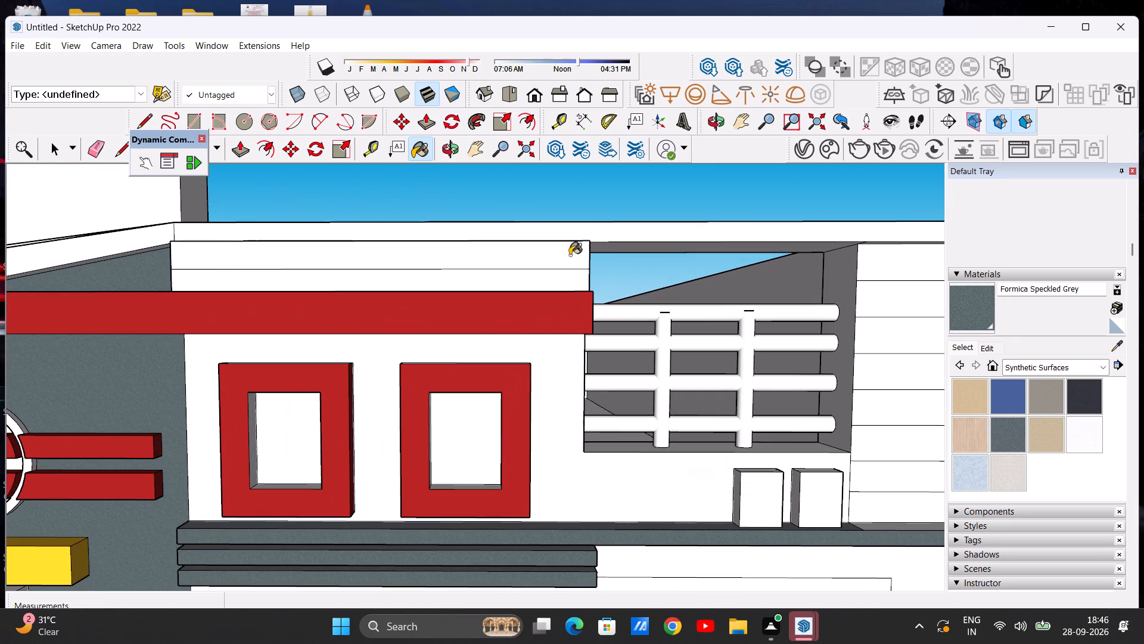
scroll(571, 258, "down", 11)
scroll(566, 268, "up", 6)
scroll(570, 272, "down", 9)
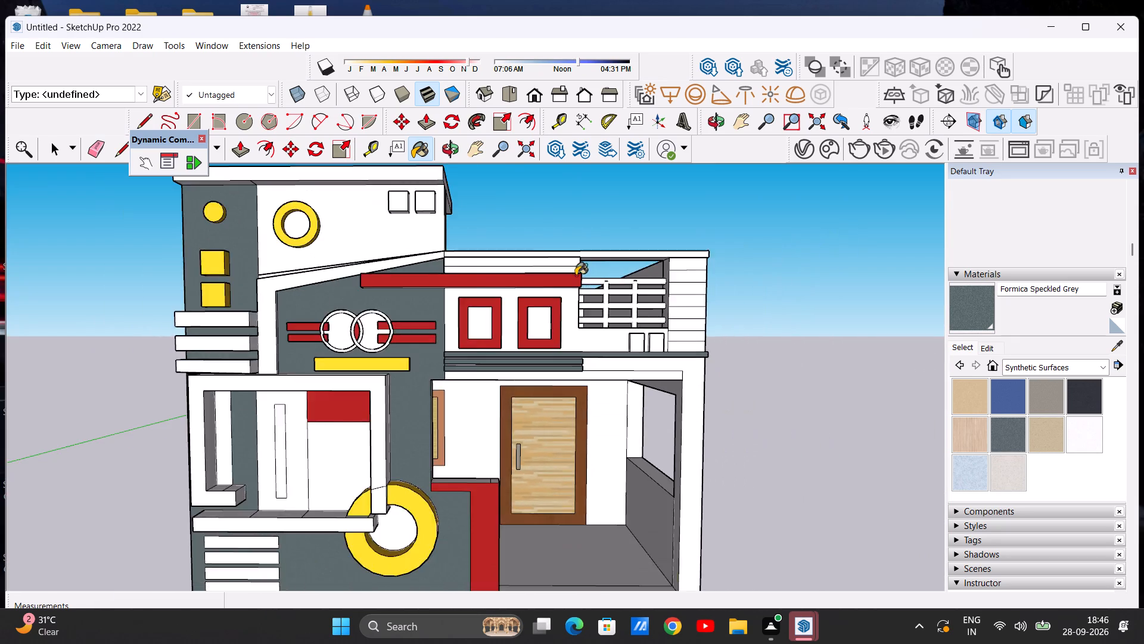
scroll(576, 275, "down", 3)
scroll(565, 277, "up", 11)
left_click(558, 253)
left_click(557, 266)
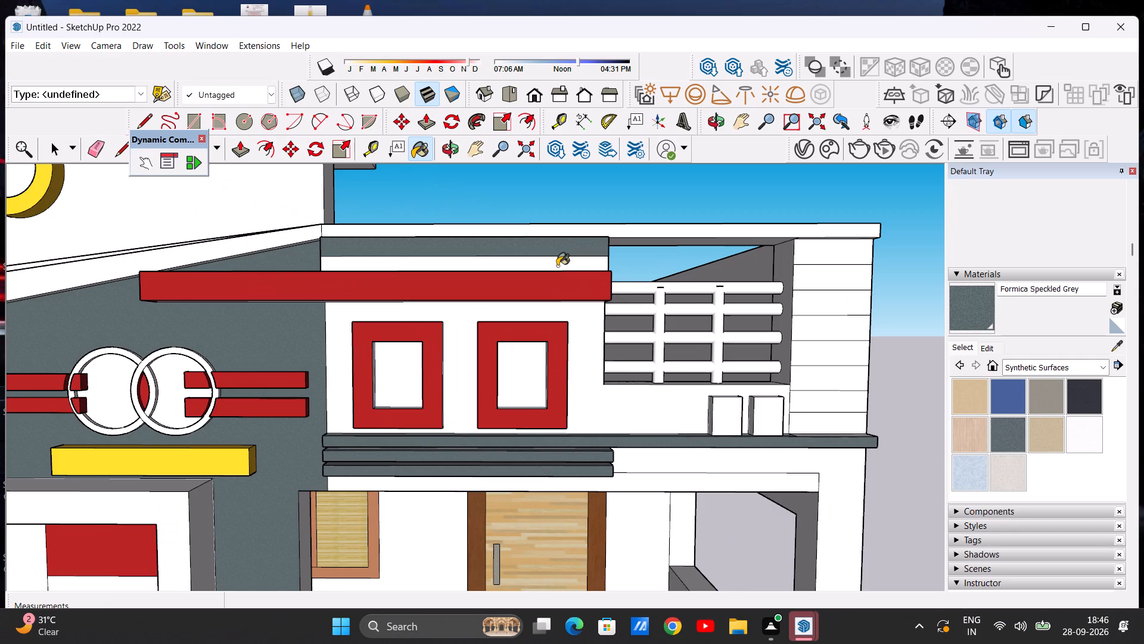
scroll(564, 265, "down", 10)
scroll(564, 265, "up", 6)
scroll(564, 265, "down", 7)
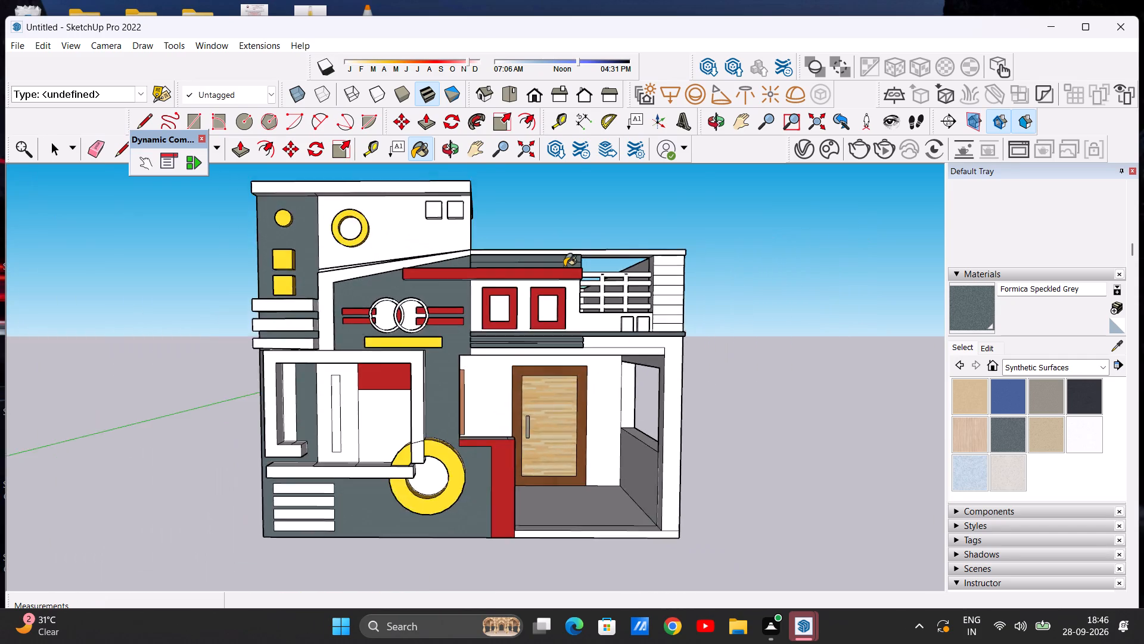
Paint the white sloping border and its vertical leg around the ring-emblem wall with Formica Speckled Grey.
scroll(564, 267, "down", 5)
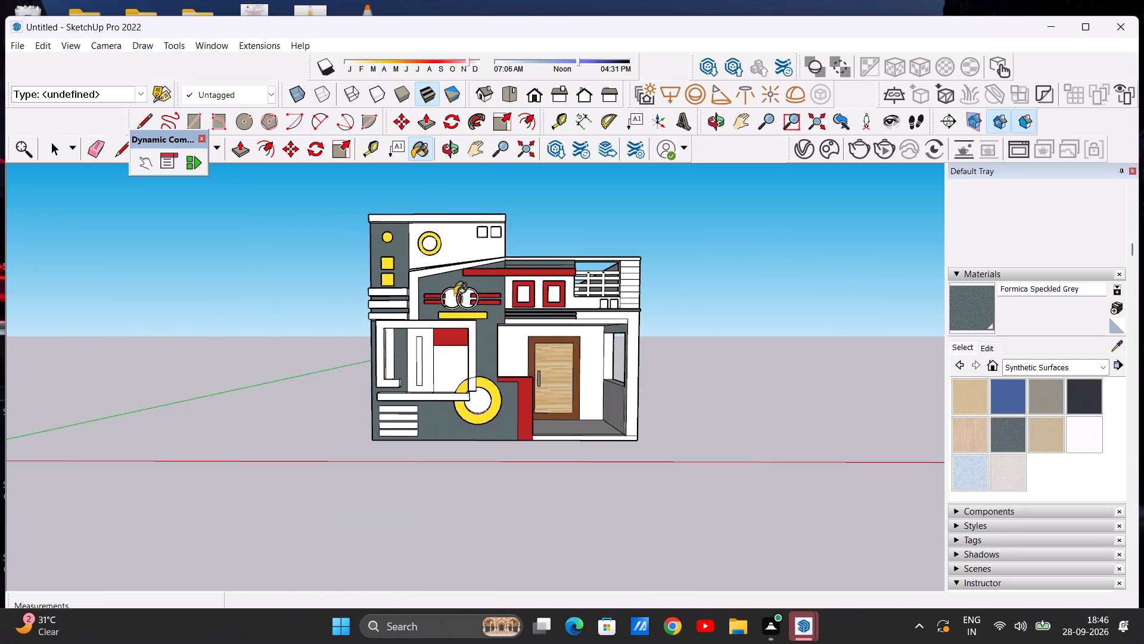
scroll(446, 283, "up", 7)
scroll(445, 286, "down", 8)
scroll(420, 280, "up", 5)
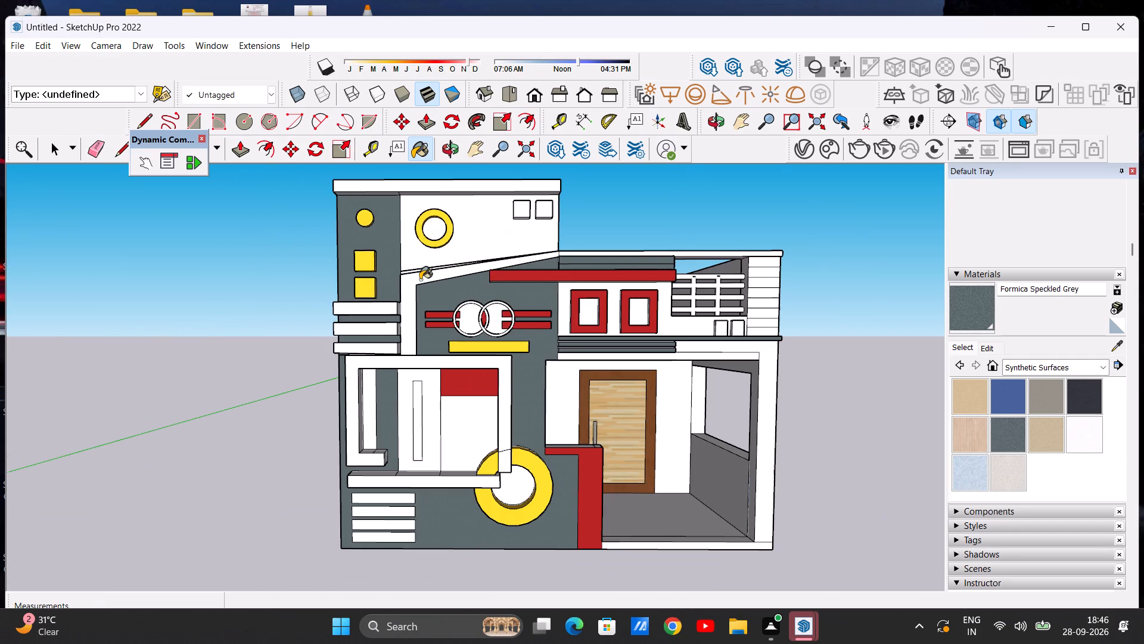
scroll(494, 277, "down", 3)
scroll(429, 299, "up", 3)
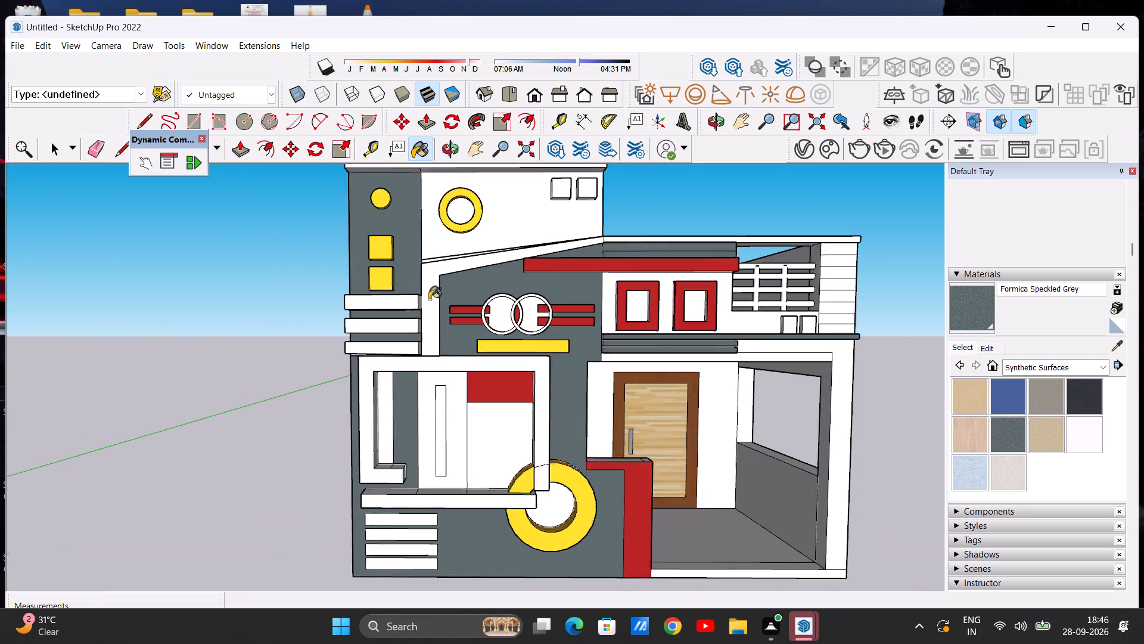
scroll(429, 299, "up", 3)
left_click(429, 299)
scroll(424, 315, "down", 5)
scroll(444, 295, "up", 5)
left_click(455, 297)
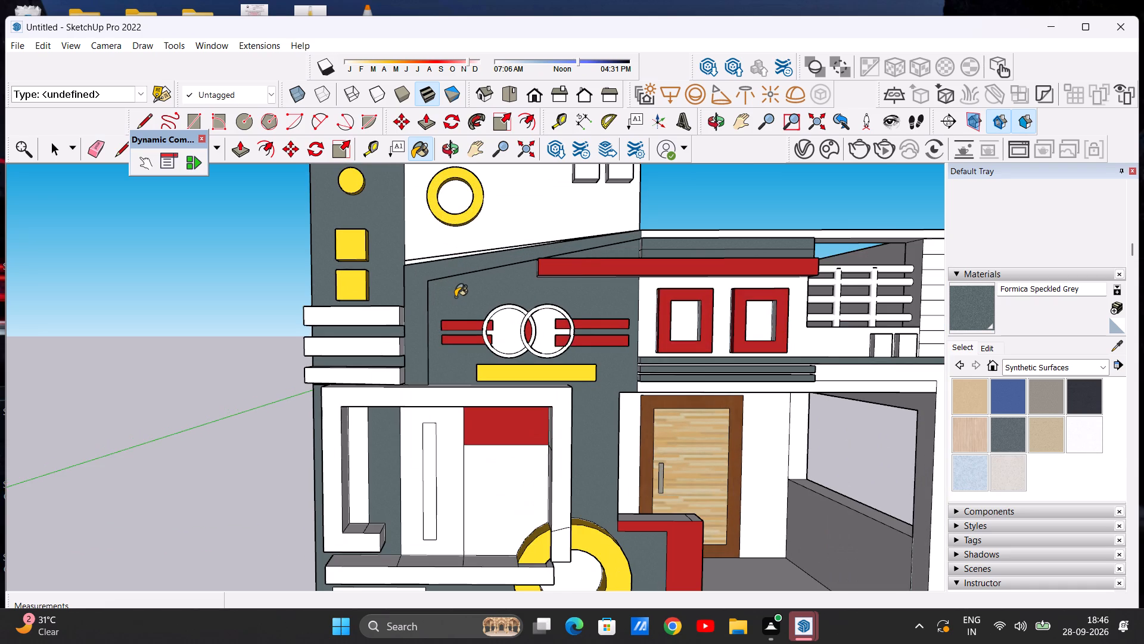
scroll(455, 297, "down", 7)
scroll(525, 352, "up", 5)
scroll(521, 352, "down", 4)
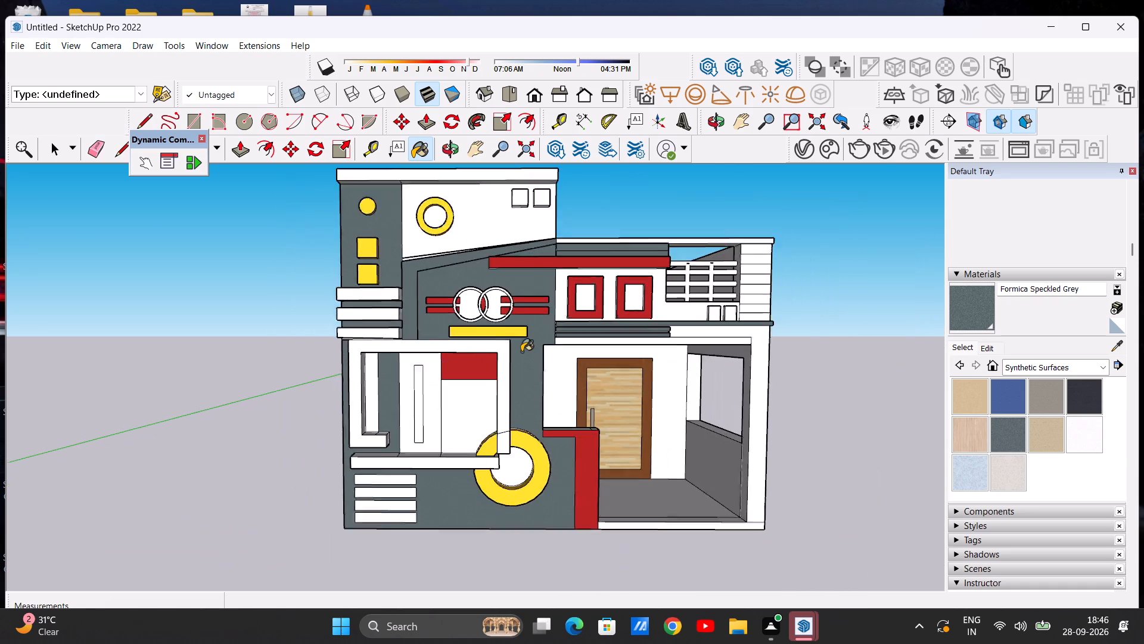
Paint the tall panel beside the red block inside the ground-floor frame with Formica Blue.
scroll(521, 352, "down", 6)
scroll(502, 412, "up", 6)
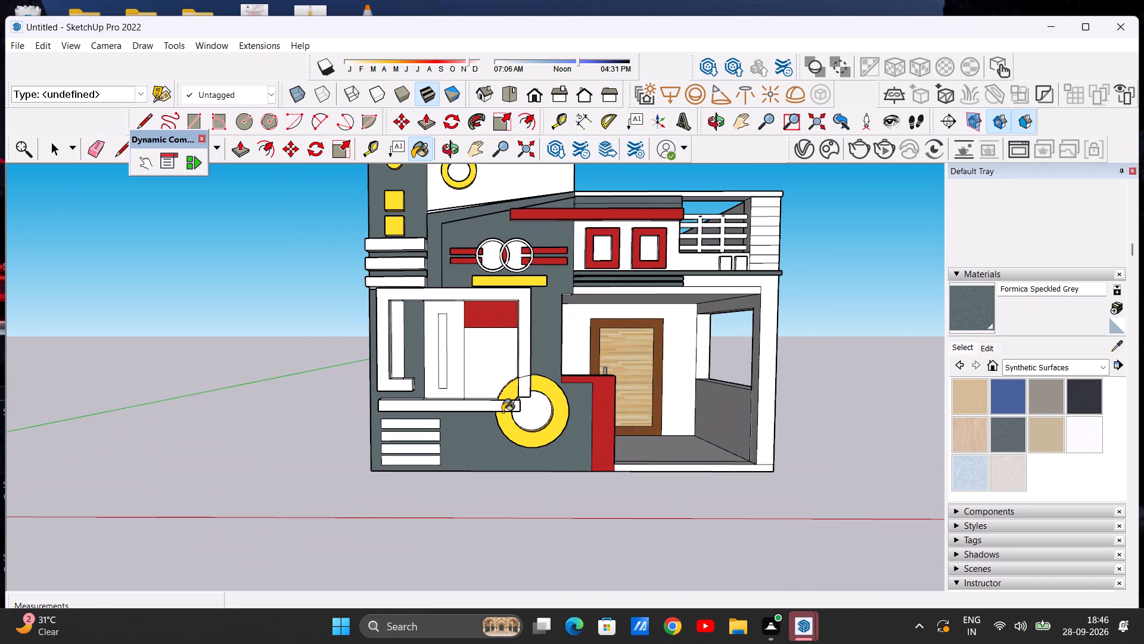
scroll(500, 400, "up", 5)
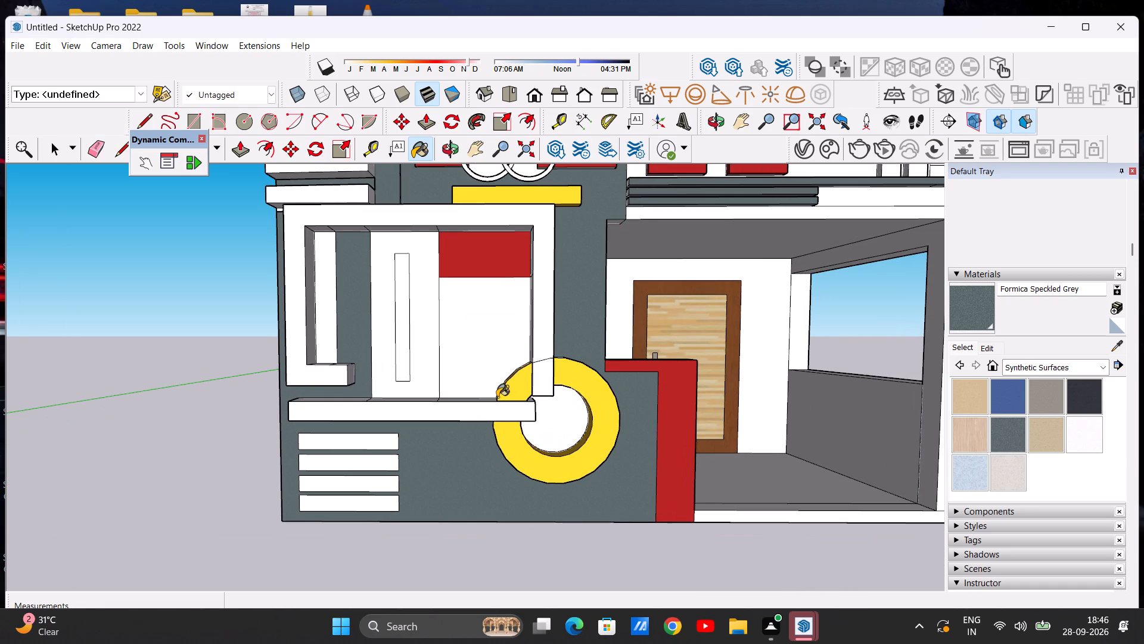
scroll(498, 394, "down", 2)
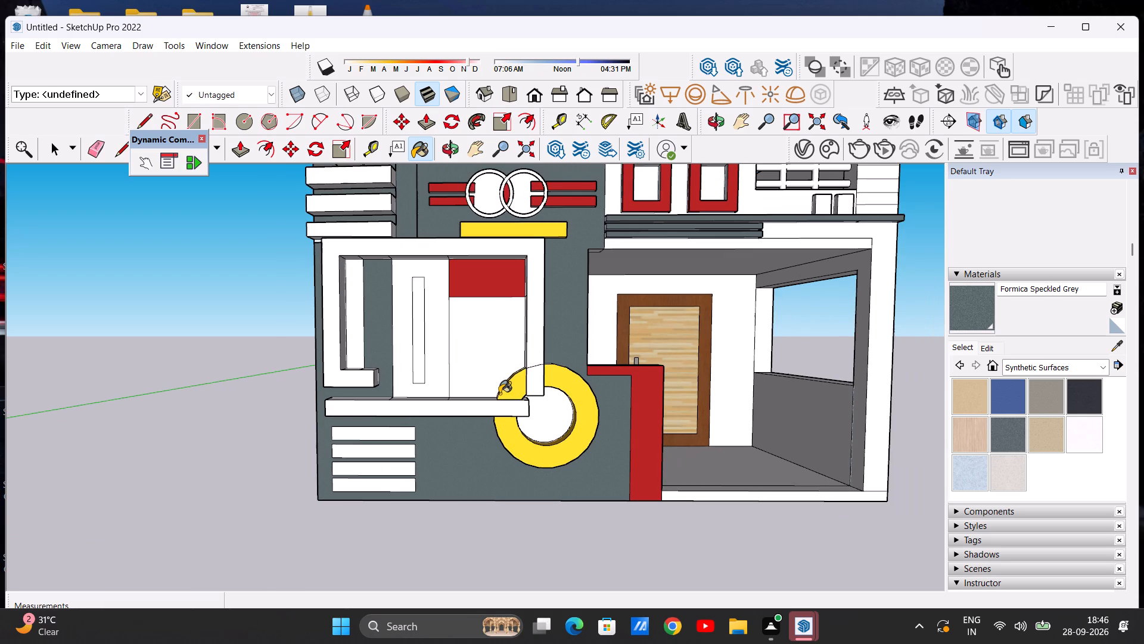
left_click(1010, 397)
scroll(452, 363, "up", 5)
left_click(416, 356)
scroll(422, 383, "down", 4)
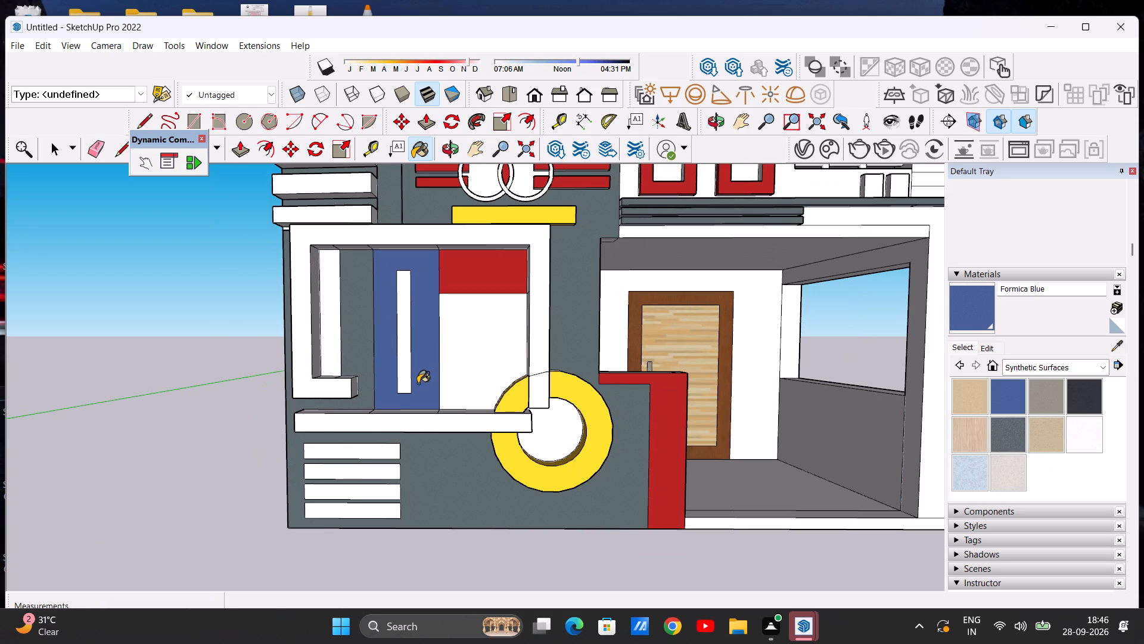
Paint the narrow vertical strip in the middle of the blue panel with Formica Laminate Dark.
left_click(1087, 402)
scroll(440, 349, "up", 4)
left_click(377, 355)
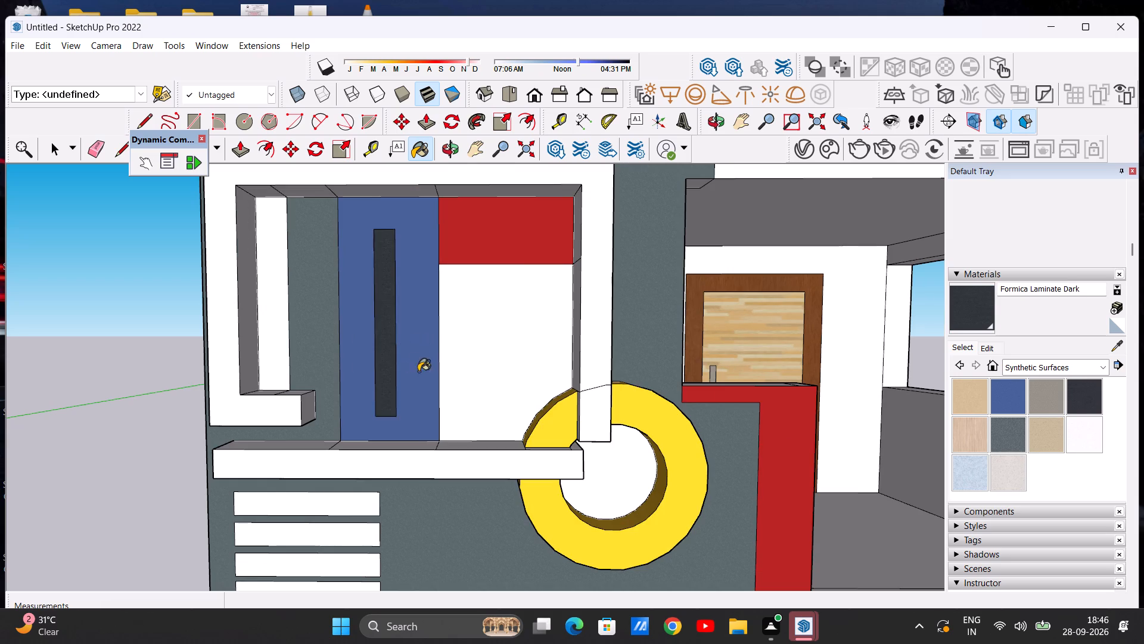
scroll(423, 374, "down", 13)
scroll(409, 376, "up", 5)
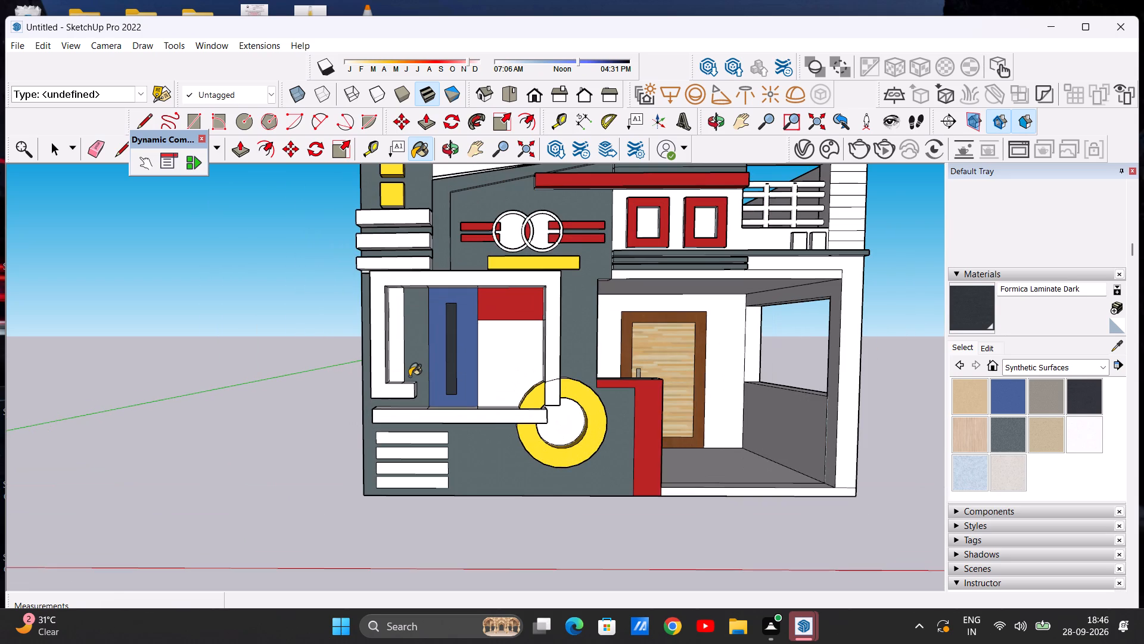
Paint the white panel below the red block inside the ground-floor frame with Formica Speckled Grey.
scroll(425, 376, "down", 2)
scroll(465, 354, "up", 5)
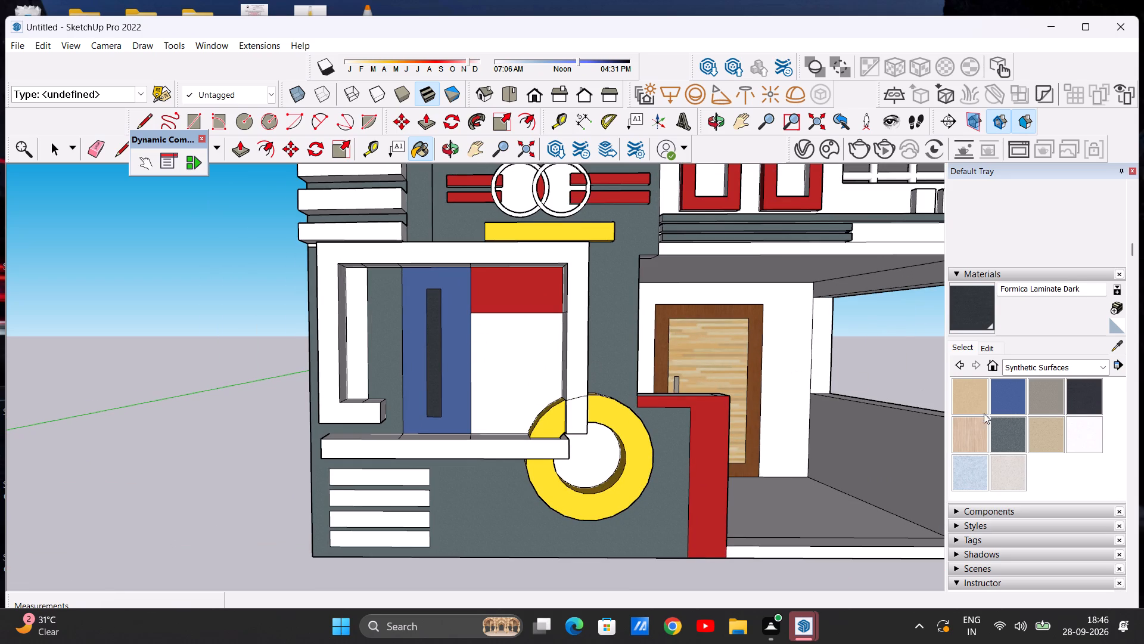
left_click(996, 428)
left_click(511, 350)
scroll(526, 364, "down", 3)
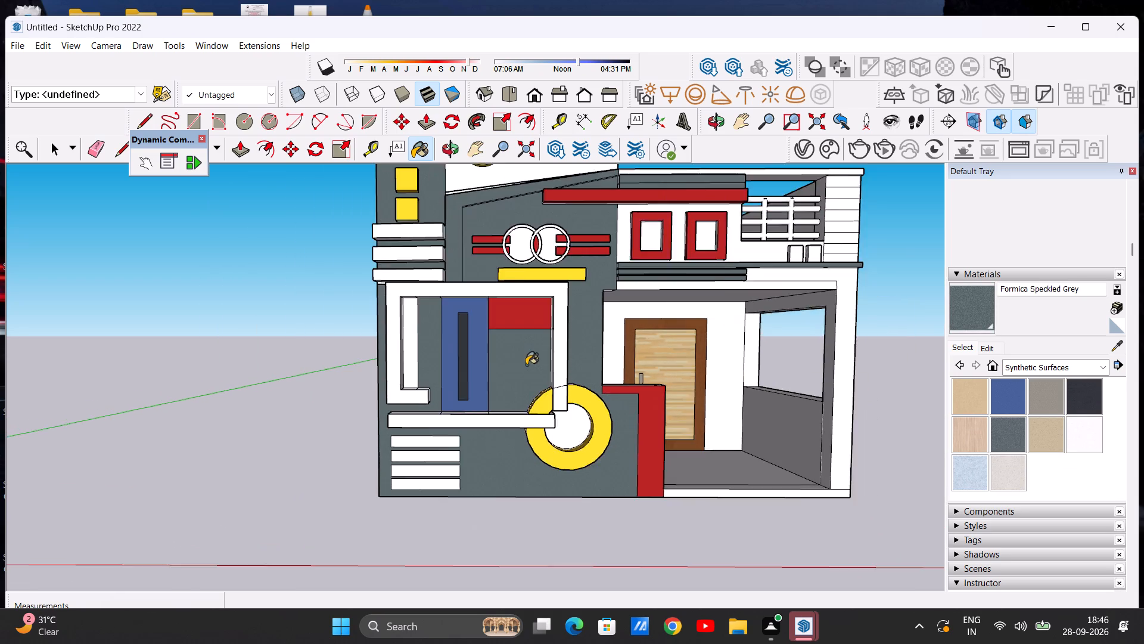
scroll(526, 365, "down", 7)
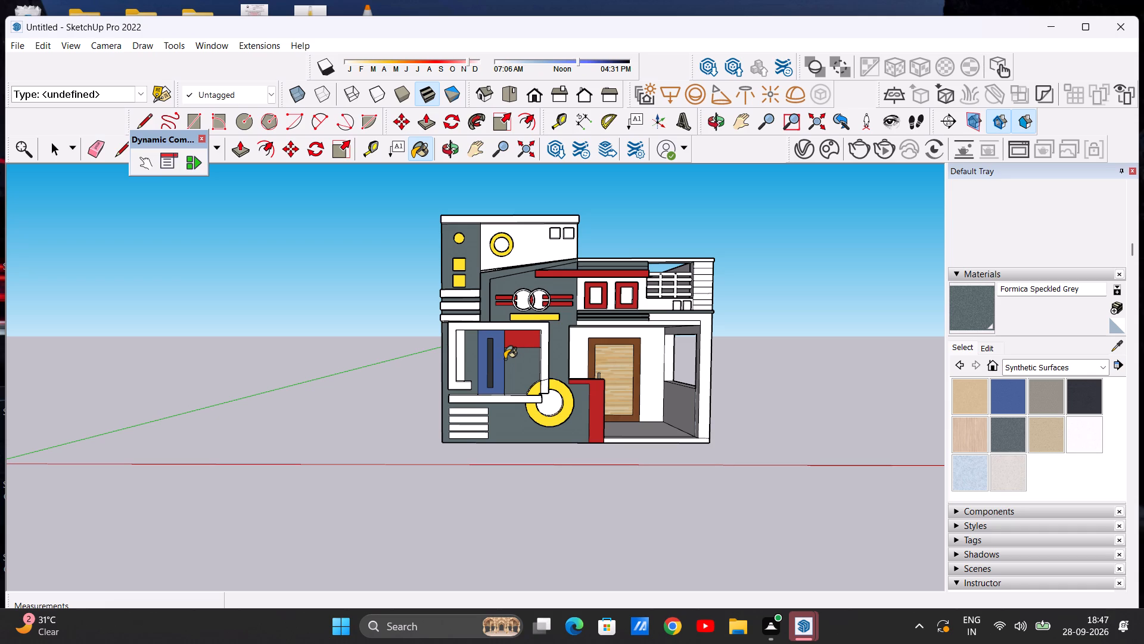
Paint the front faces of the three horizontal slabs below the yellow squares on the tower with Formica Graystone.
scroll(559, 318, "up", 6)
scroll(531, 320, "down", 5)
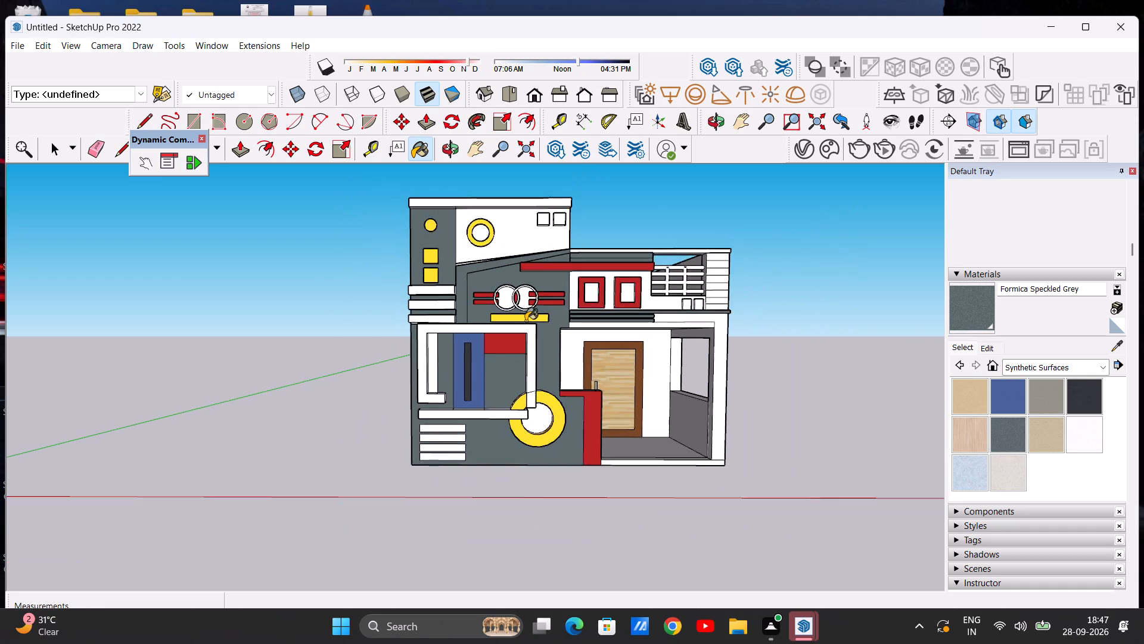
scroll(526, 321, "down", 2)
scroll(526, 258, "up", 6)
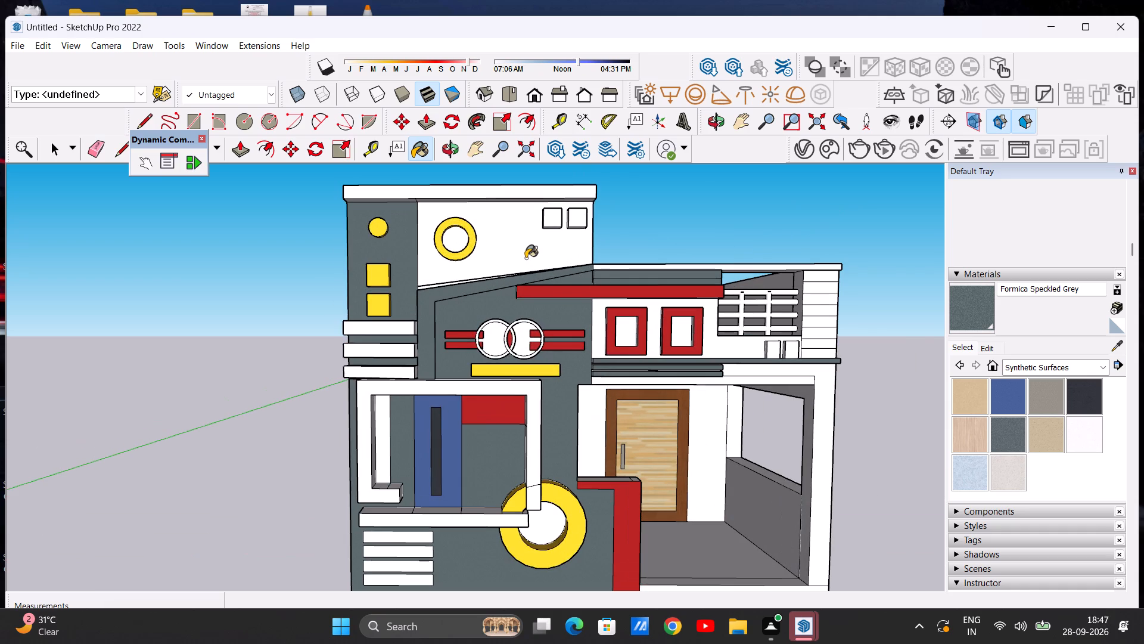
left_click(1049, 398)
scroll(387, 416, "up", 5)
left_click(363, 268)
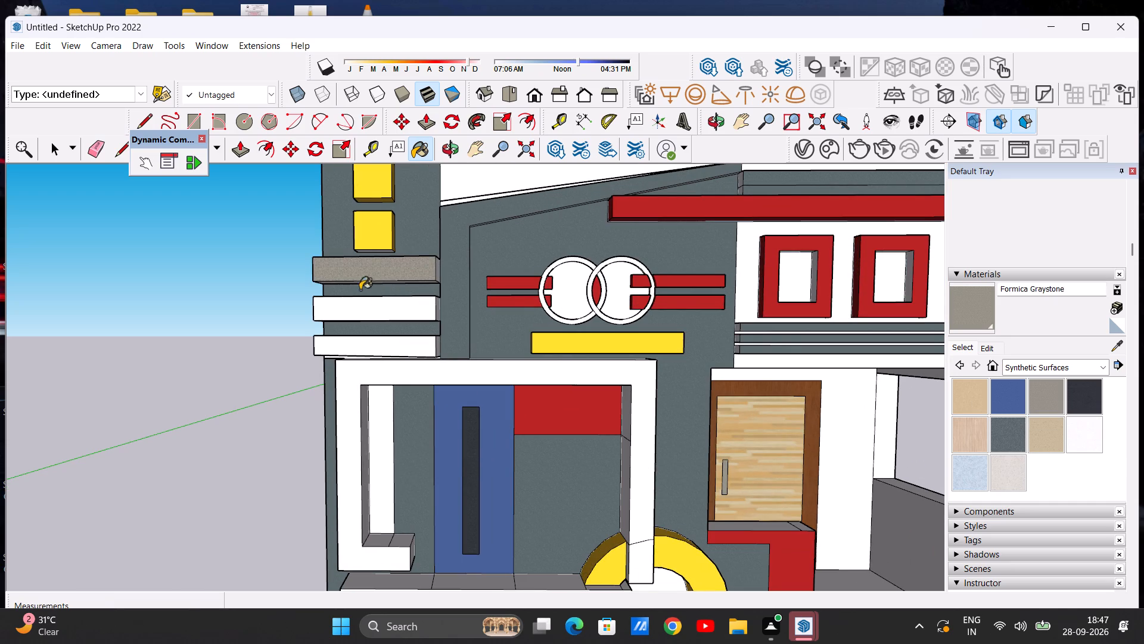
left_click(365, 306)
left_click(374, 349)
scroll(471, 340, "down", 8)
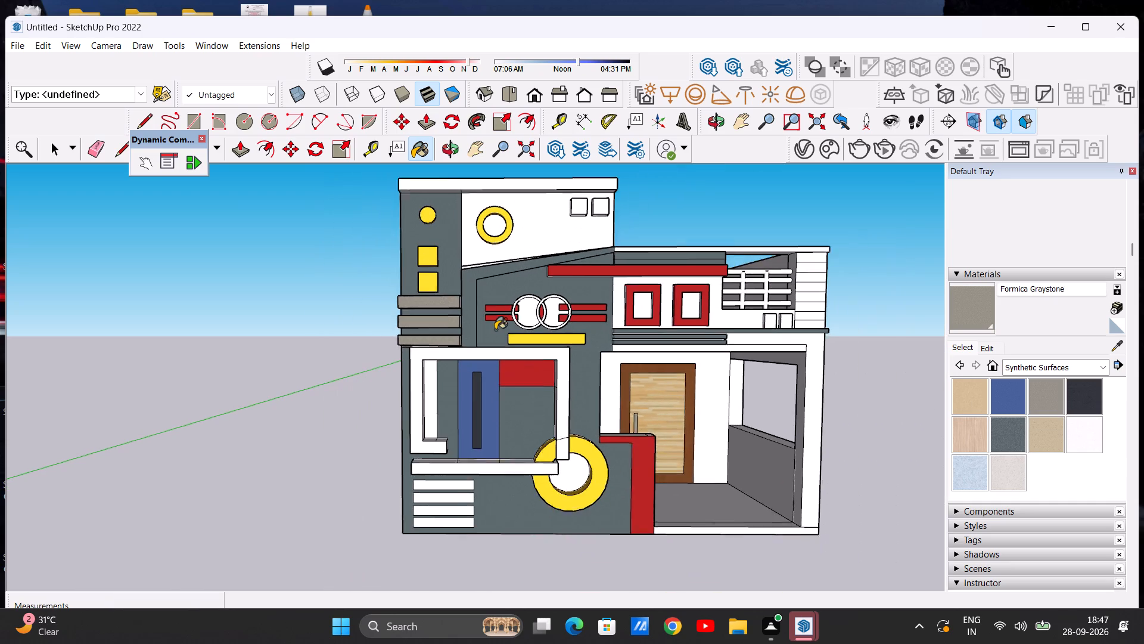
Paint the end faces on both sides of the three horizontal tower slabs with Formica Graystone.
middle_click_drag(312, 323, 499, 335)
scroll(436, 305, "up", 7)
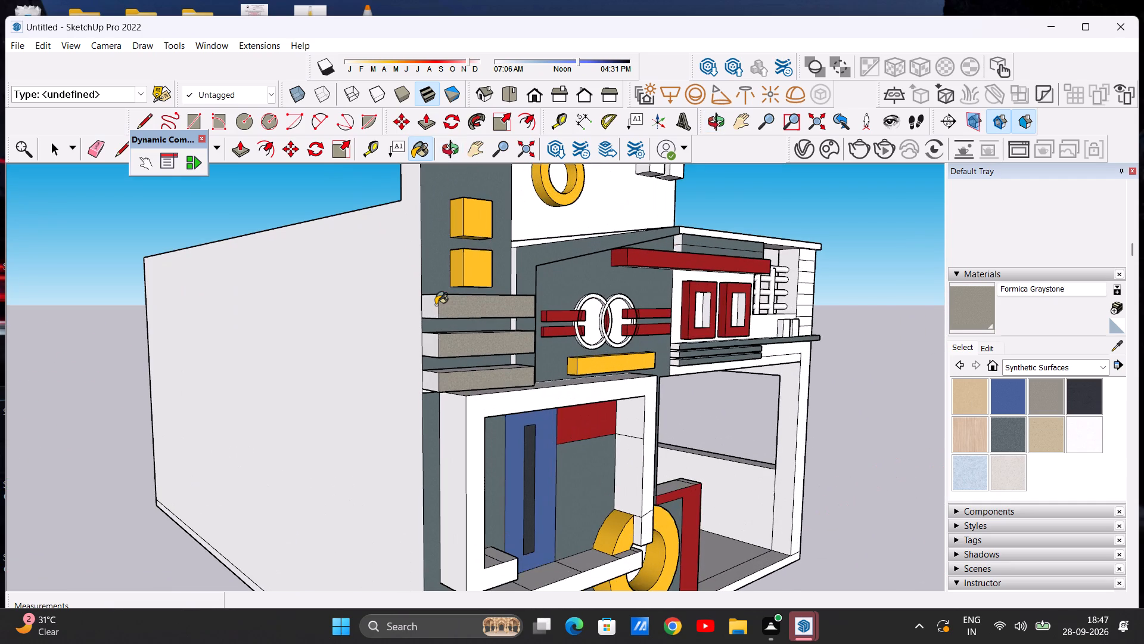
left_click(436, 305)
left_click(430, 346)
left_click(430, 378)
scroll(448, 305, "down", 5)
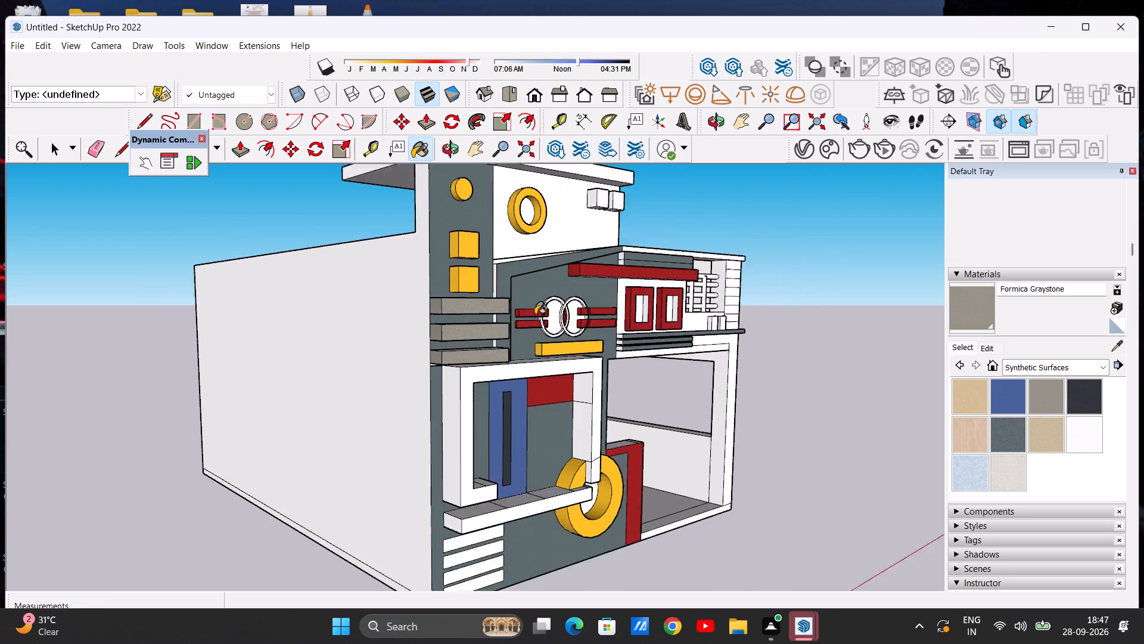
middle_click_drag(592, 338, 273, 358)
scroll(384, 313, "up", 6)
left_click(379, 313)
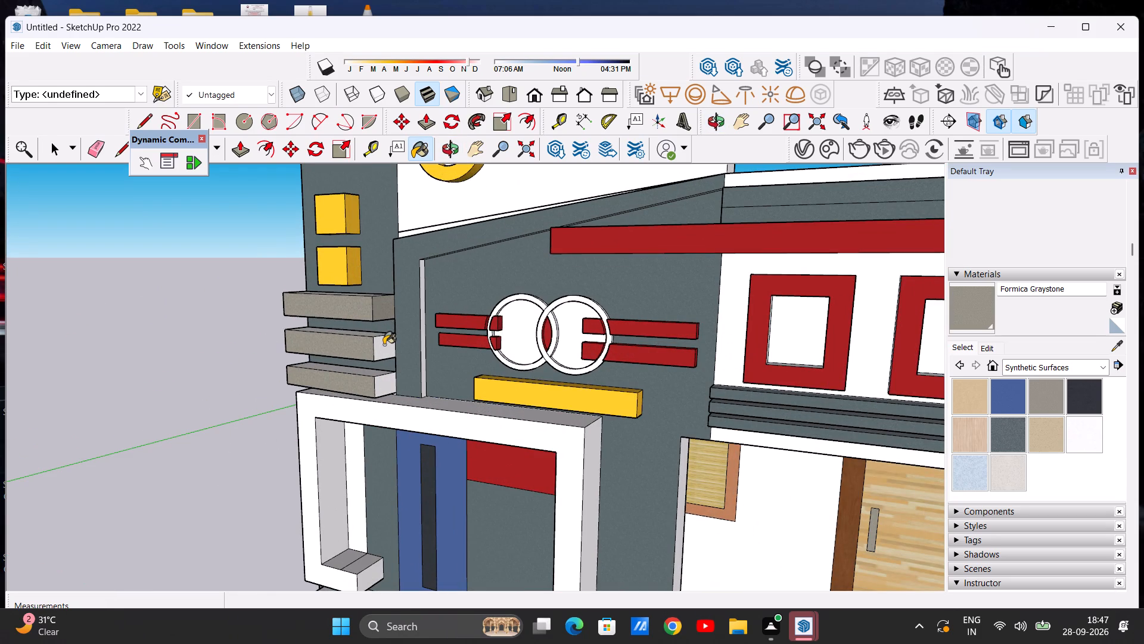
left_click(384, 345)
left_click(383, 386)
scroll(472, 363, "down", 6)
Paint the vertical and sloping inner edges of the border around the ring-emblem wall with Formica Graystone.
middle_click_drag(485, 354, 366, 351)
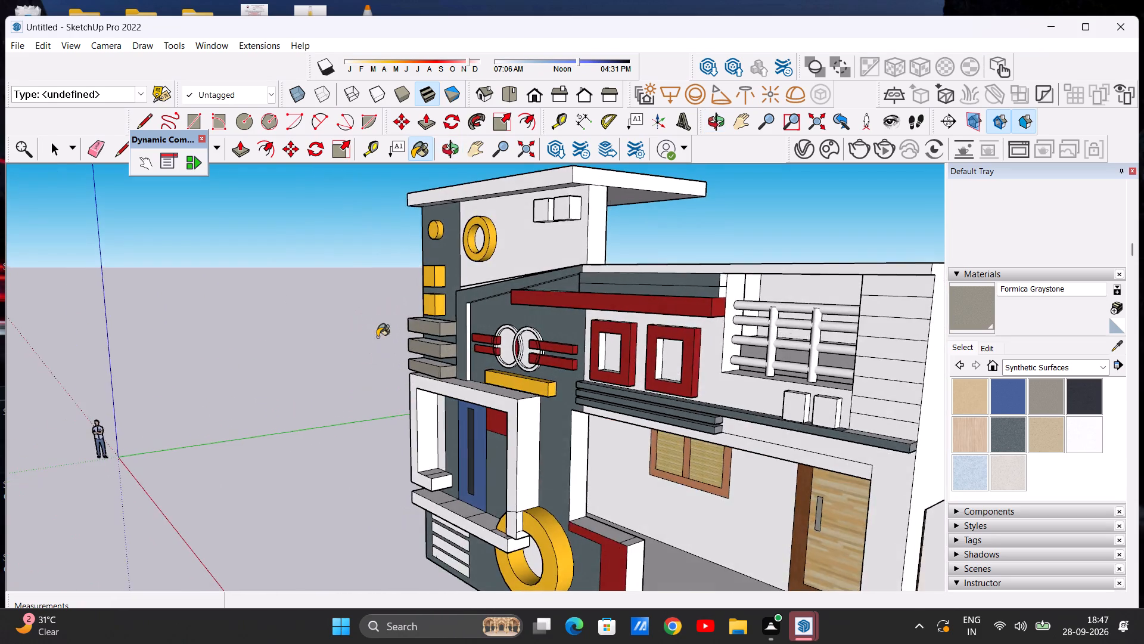
scroll(424, 315, "up", 12)
left_click(526, 355)
middle_click_drag(624, 368, 627, 328)
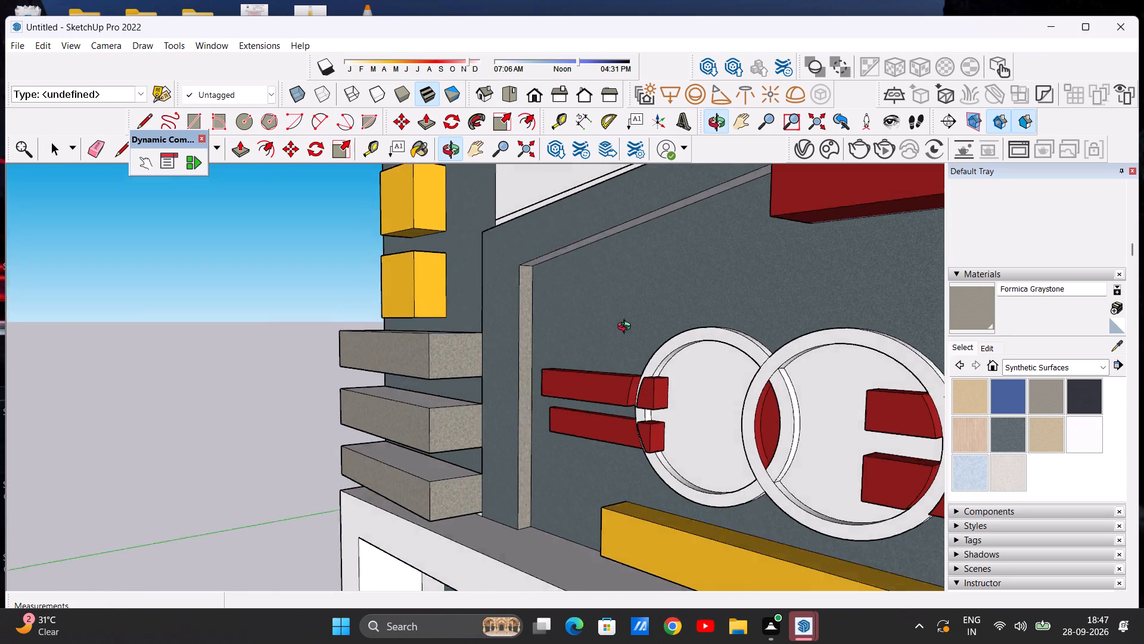
middle_click_drag(627, 328, 615, 262)
scroll(599, 228, "up", 6)
left_click(592, 293)
scroll(589, 315, "down", 15)
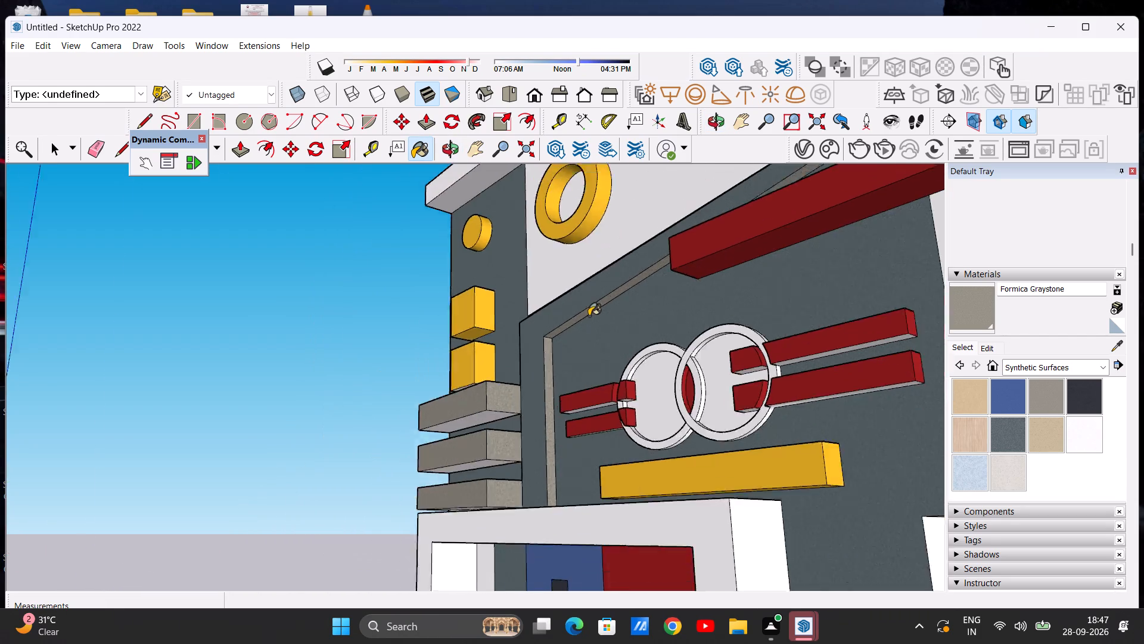
Examine the painted facade from several angles and distances for surfaces that are still white.
scroll(589, 316, "down", 3)
middle_click_drag(551, 307, 712, 395)
scroll(527, 353, "down", 5)
scroll(544, 330, "up", 2)
middle_click_drag(545, 333, 564, 403)
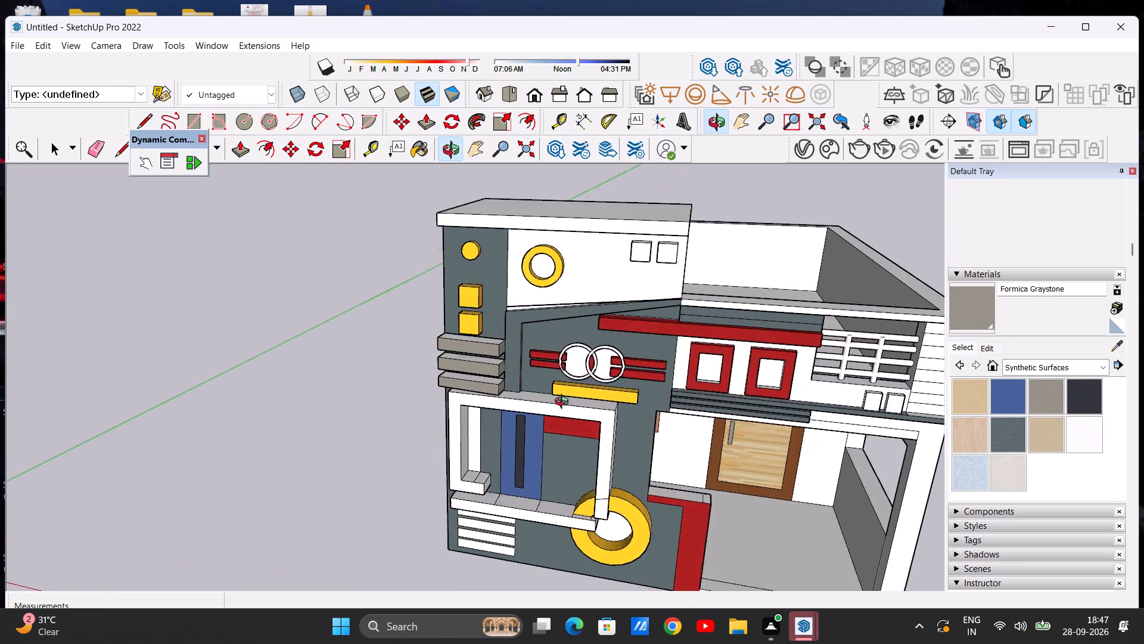
middle_click_drag(564, 403, 627, 330)
scroll(567, 346, "down", 3)
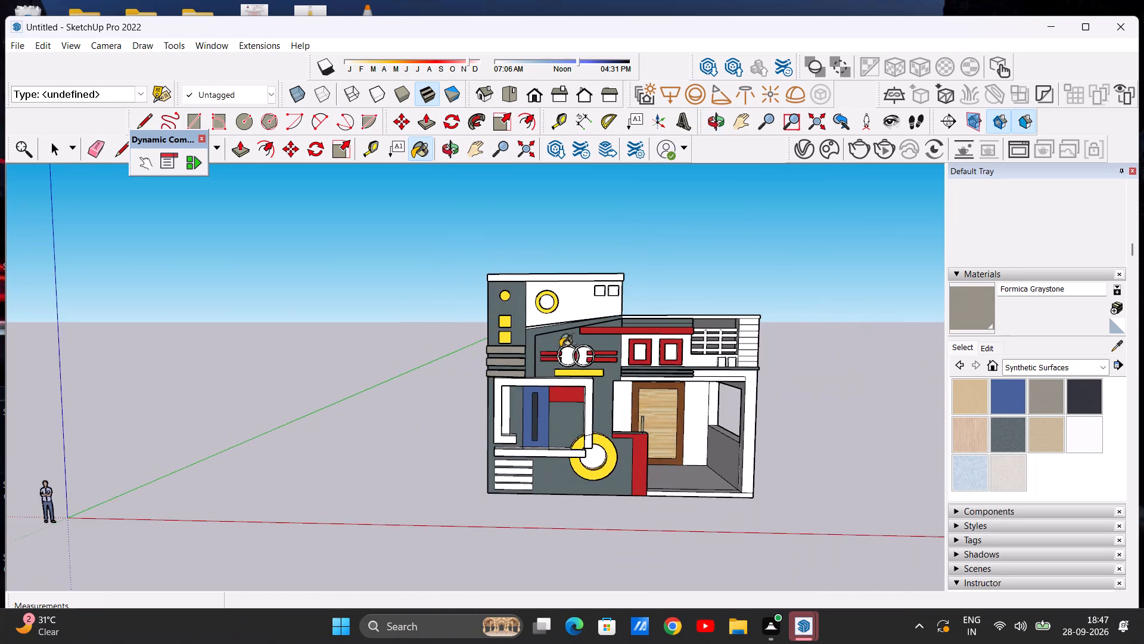
scroll(560, 347, "down", 4)
scroll(643, 356, "up", 7)
scroll(633, 357, "down", 3)
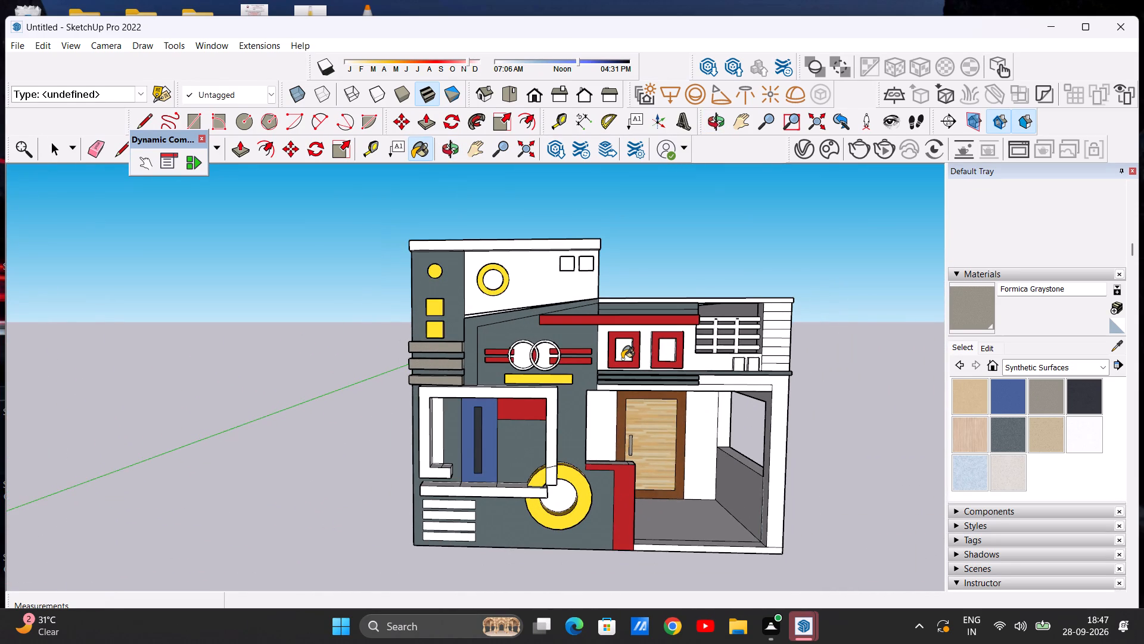
scroll(689, 338, "up", 2)
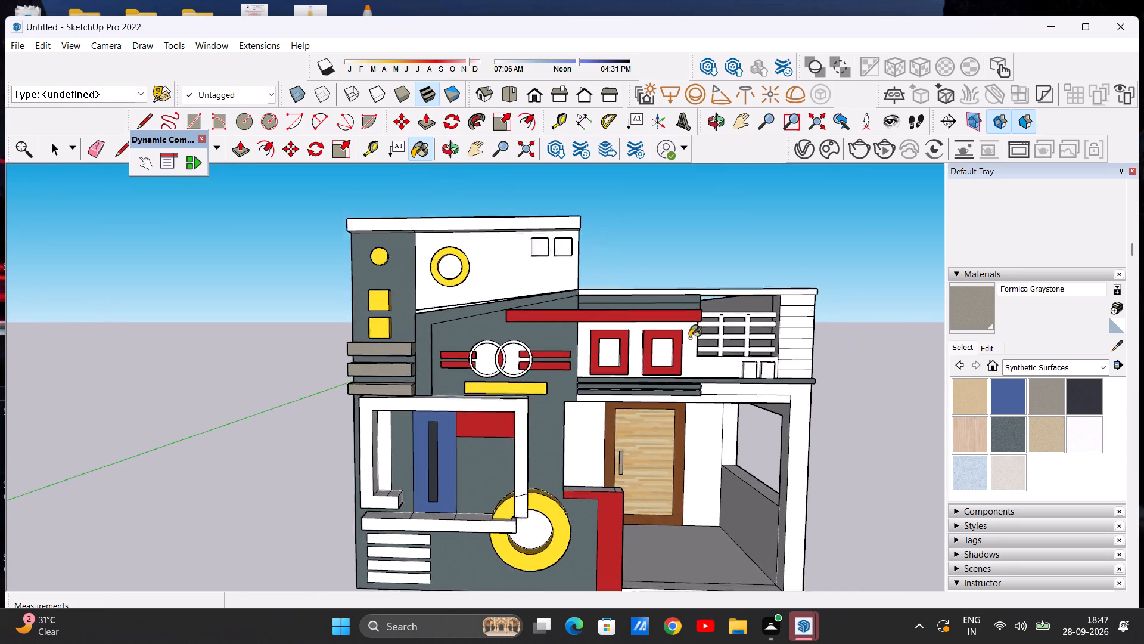
scroll(689, 338, "up", 4)
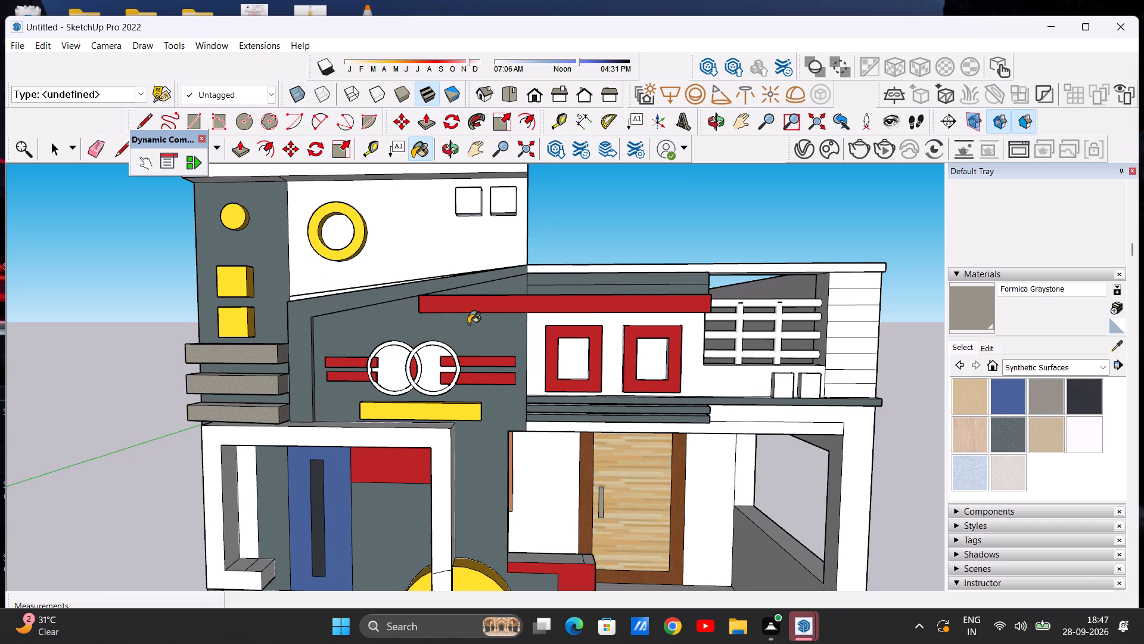
scroll(436, 328, "down", 7)
scroll(495, 311, "up", 3)
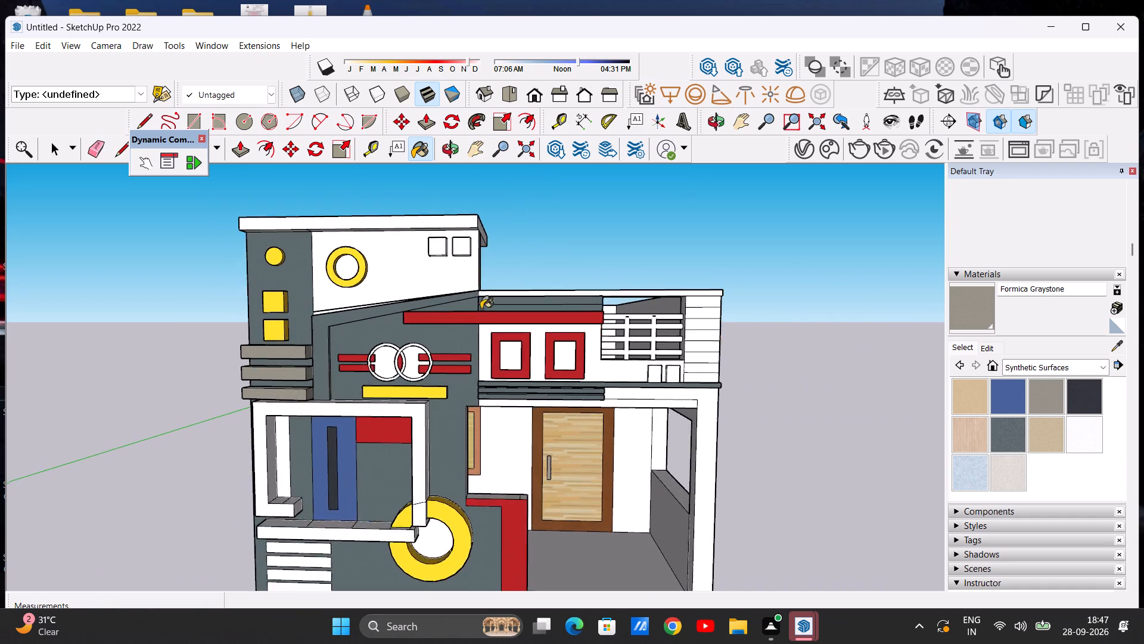
Paint the white upper-storey wall around the yellow ring and the two small squares with Formica Beige.
scroll(481, 309, "up", 2)
scroll(400, 300, "down", 4)
scroll(402, 269, "up", 13)
middle_click_drag(361, 330, 362, 231)
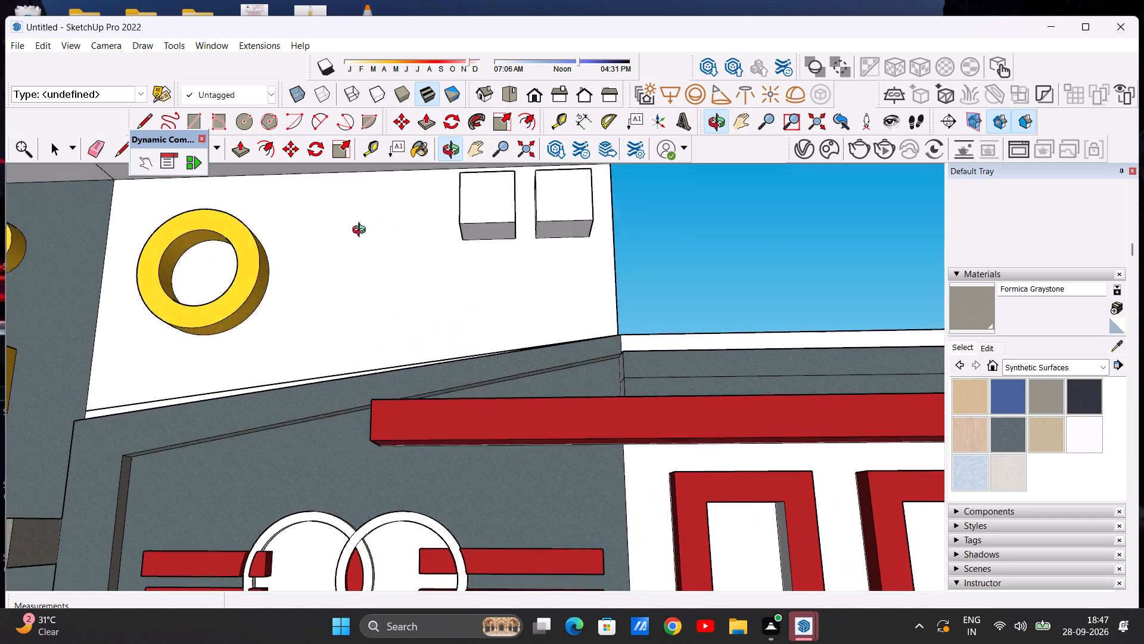
middle_click_drag(362, 231, 387, 365)
scroll(415, 343, "down", 10)
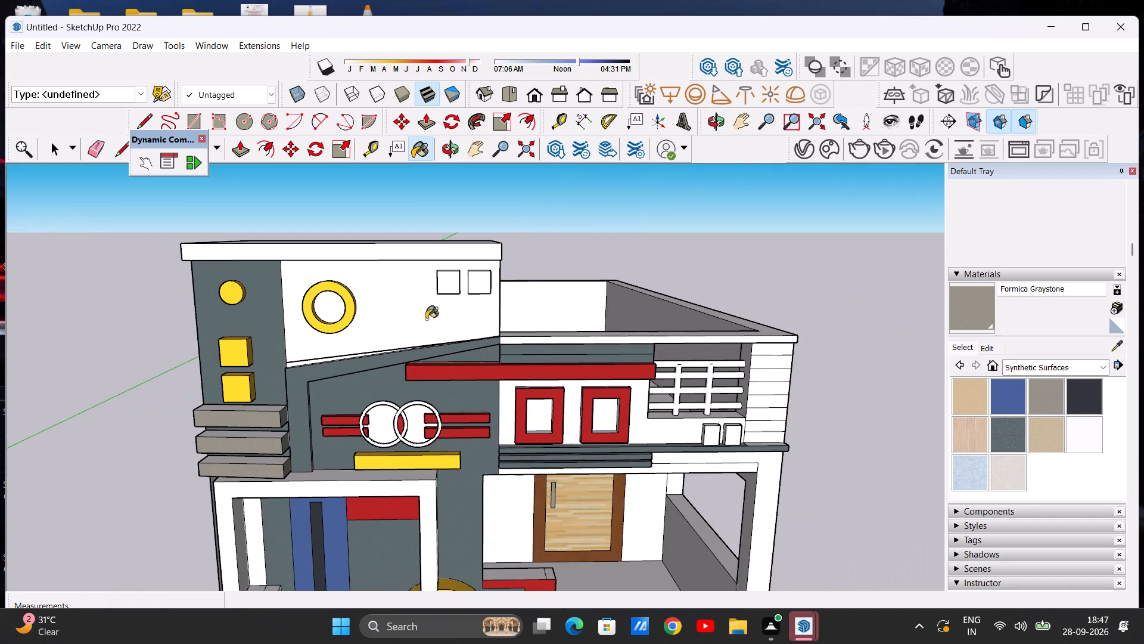
middle_click_drag(416, 331, 414, 307)
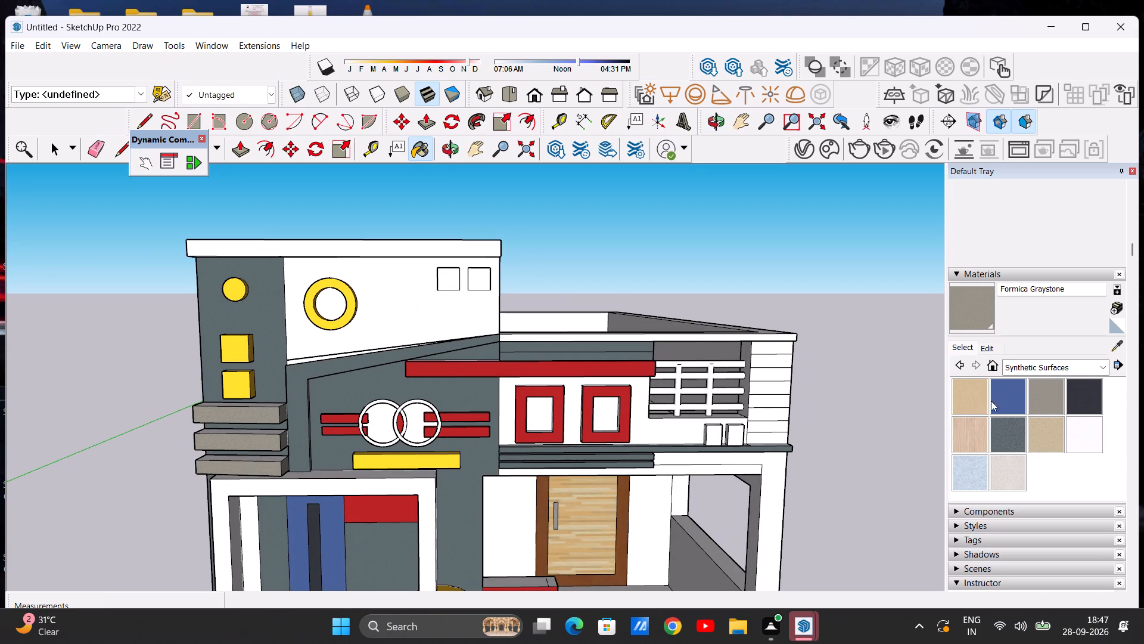
left_click(966, 397)
left_click(434, 325)
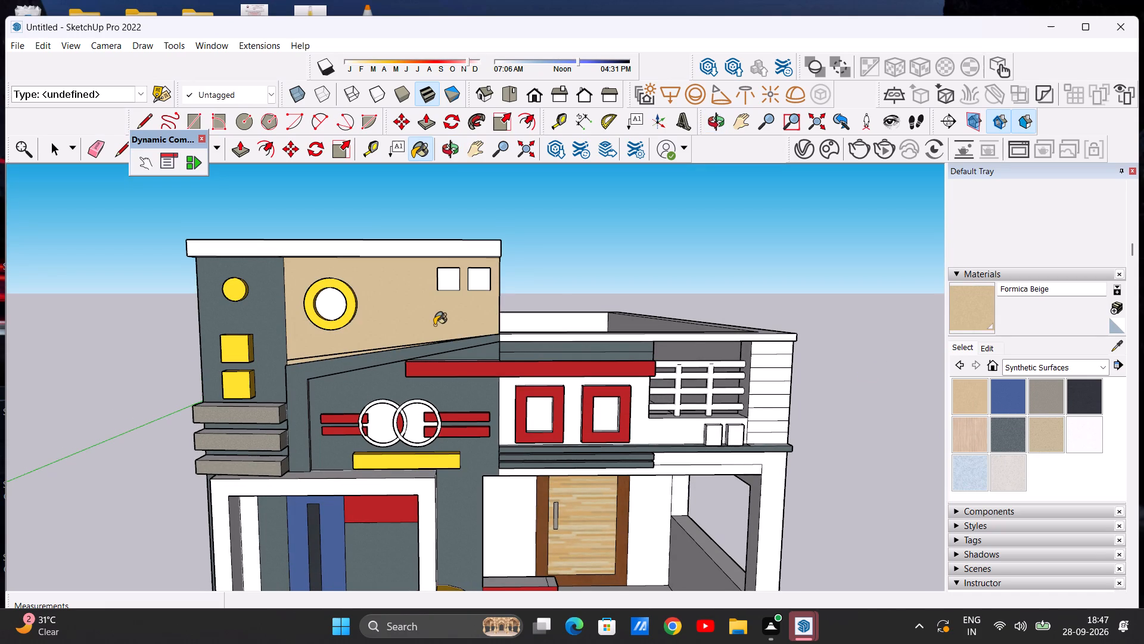
Paint the white disc inside the yellow ring on the upper wall with Formica Beige.
scroll(475, 308, "down", 4)
scroll(411, 329, "up", 4)
middle_click_drag(398, 357, 393, 317)
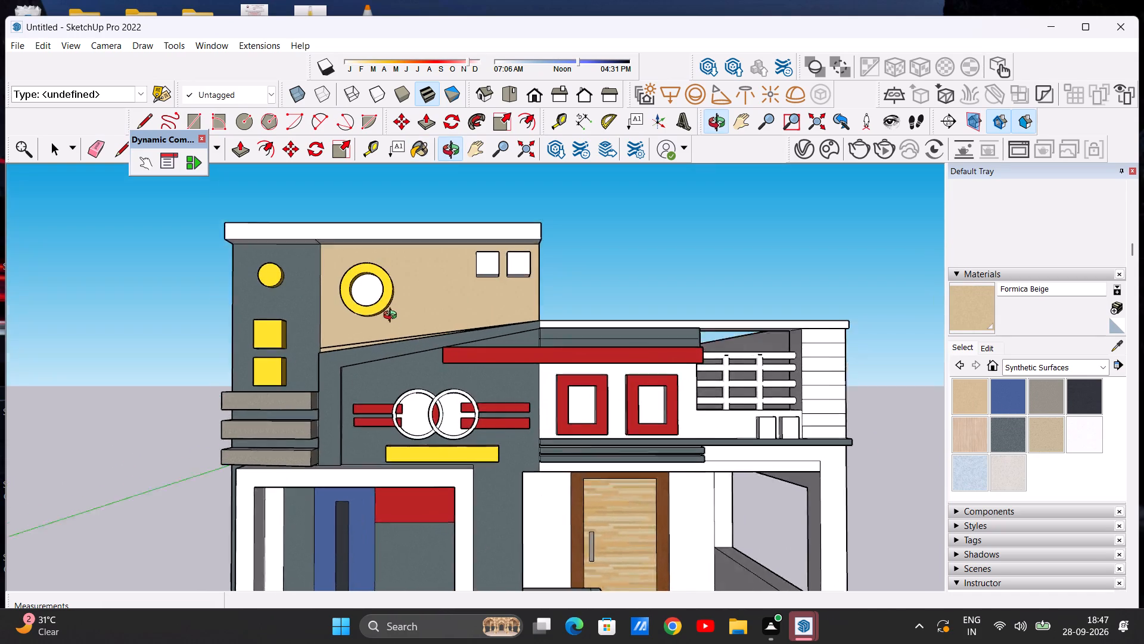
middle_click_drag(393, 317, 387, 298)
scroll(386, 296, "up", 13)
scroll(347, 338, "down", 1)
middle_click_drag(350, 336, 371, 445)
scroll(378, 429, "down", 4)
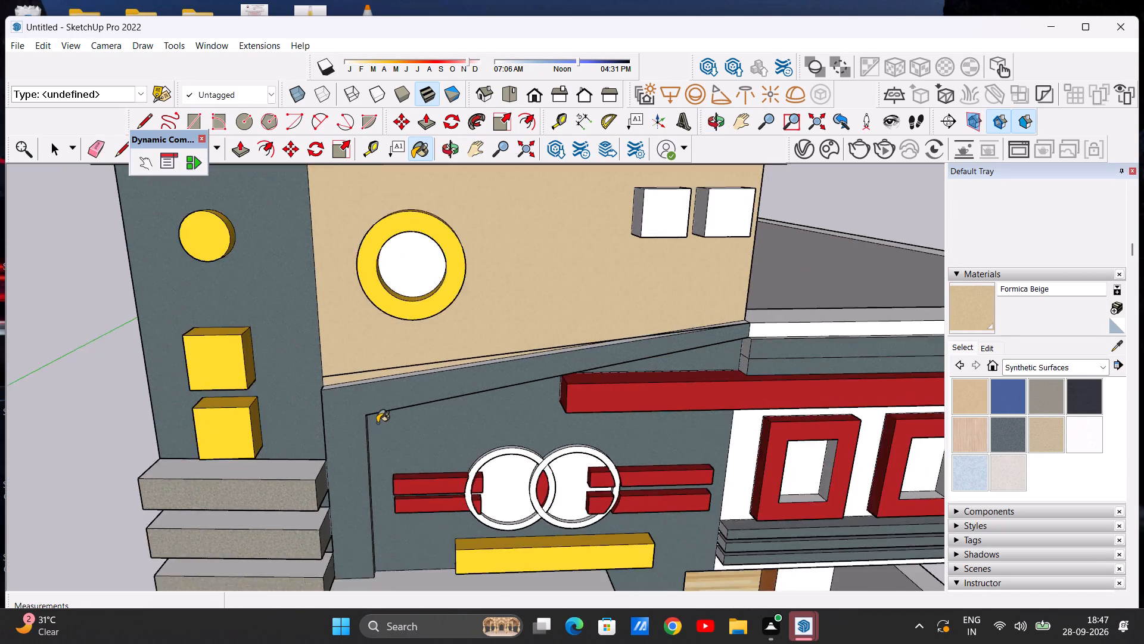
scroll(377, 423, "down", 9)
middle_click_drag(427, 400, 408, 372)
scroll(359, 340, "up", 6)
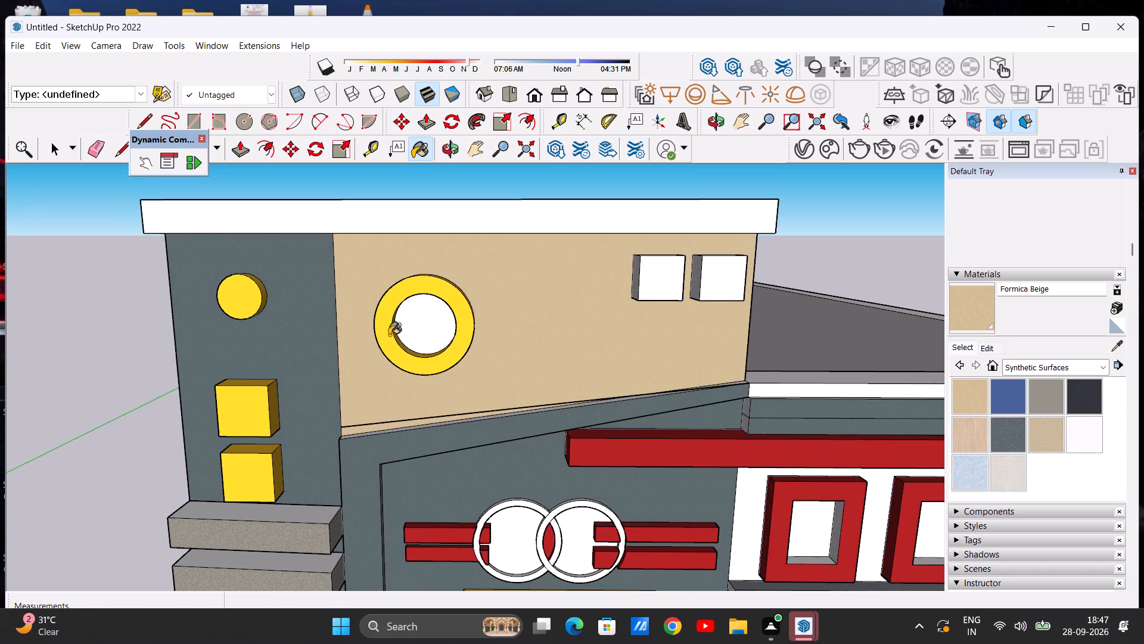
left_click(416, 334)
Switch the material library to Colors and pick Color B02 as the paint material.
scroll(424, 387, "down", 6)
scroll(502, 342, "up", 2)
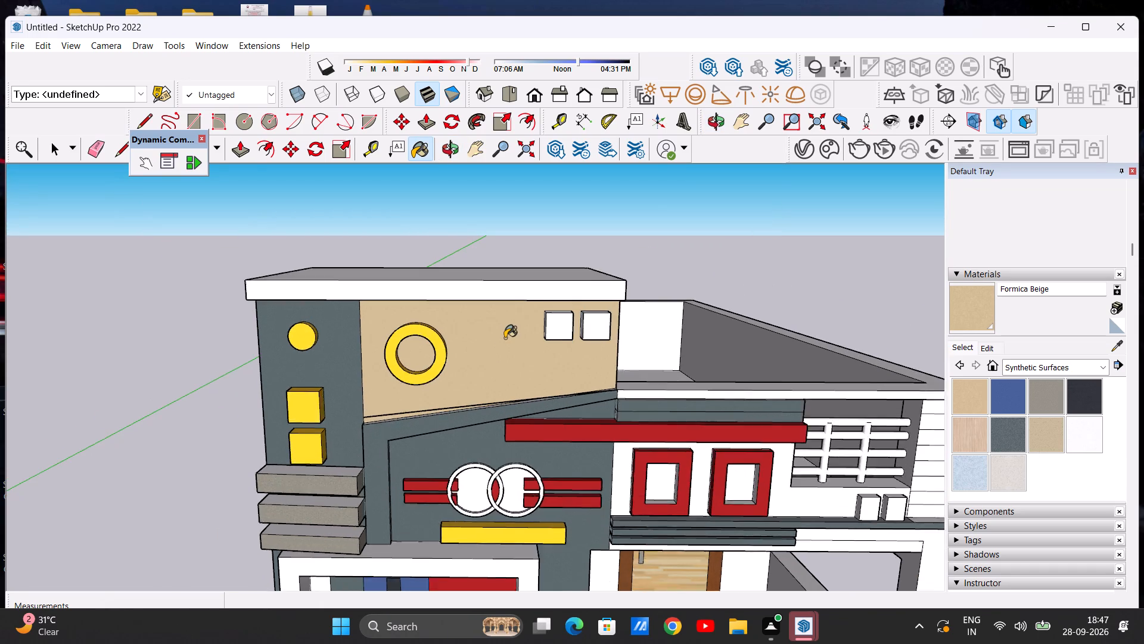
scroll(505, 338, "up", 2)
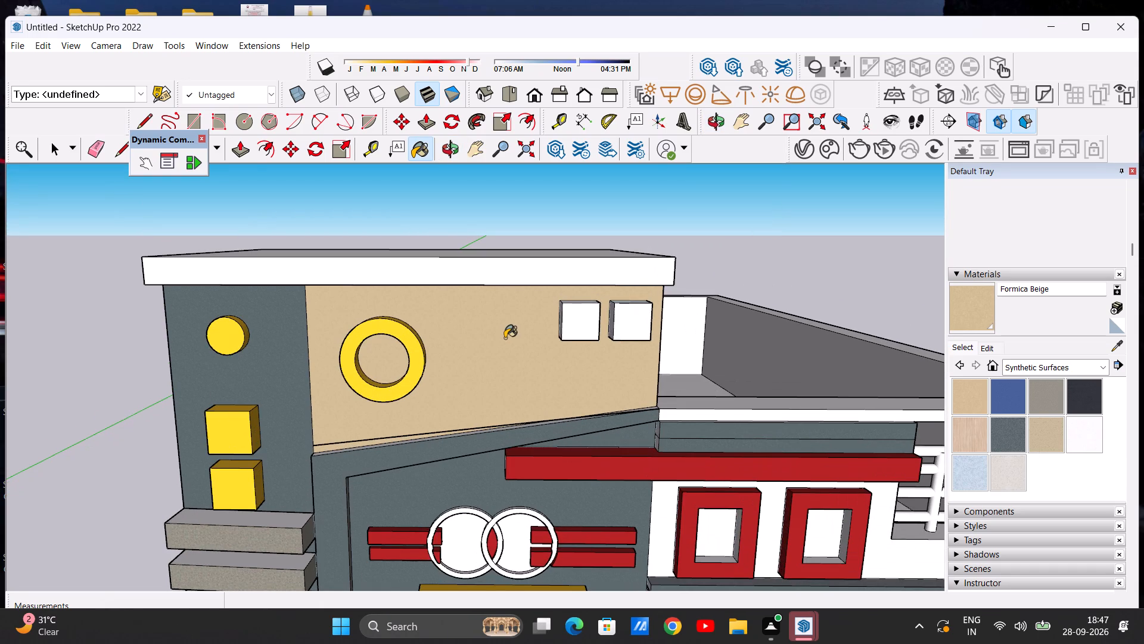
scroll(524, 299, "down", 6)
middle_click_drag(547, 326, 502, 283)
scroll(560, 304, "up", 7)
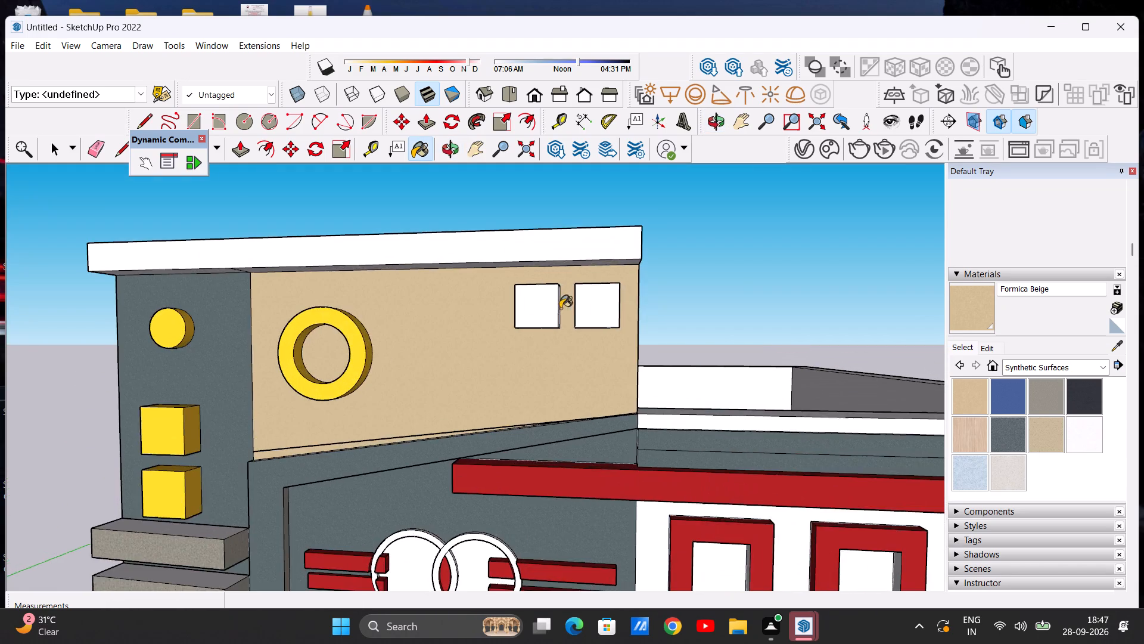
middle_click_drag(530, 323, 562, 340)
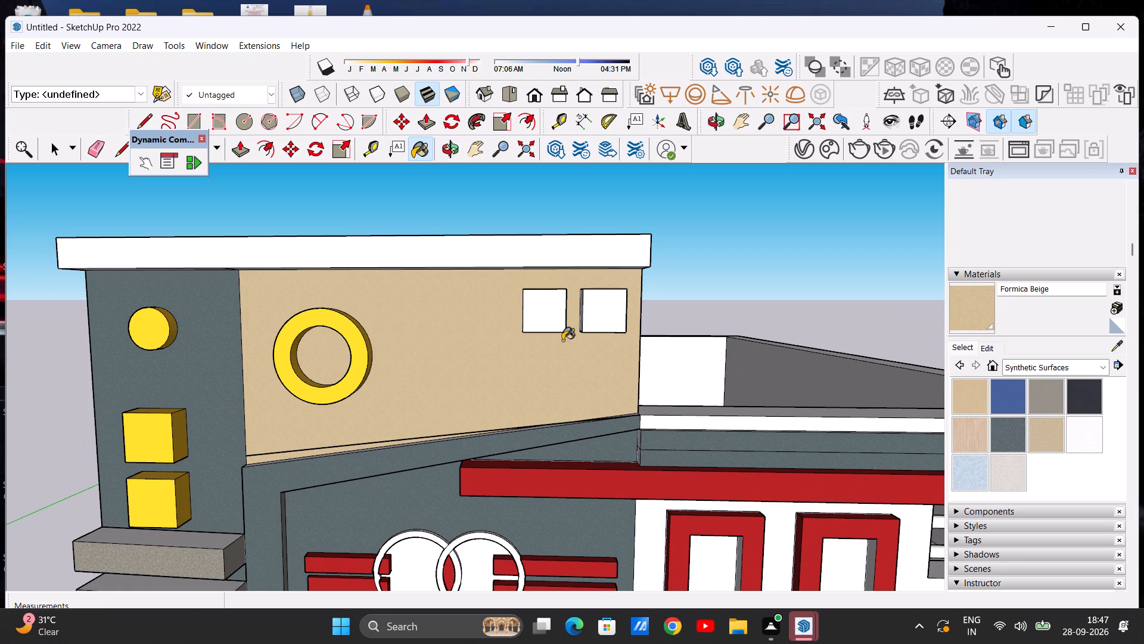
scroll(508, 258, "down", 6)
scroll(611, 302, "up", 5)
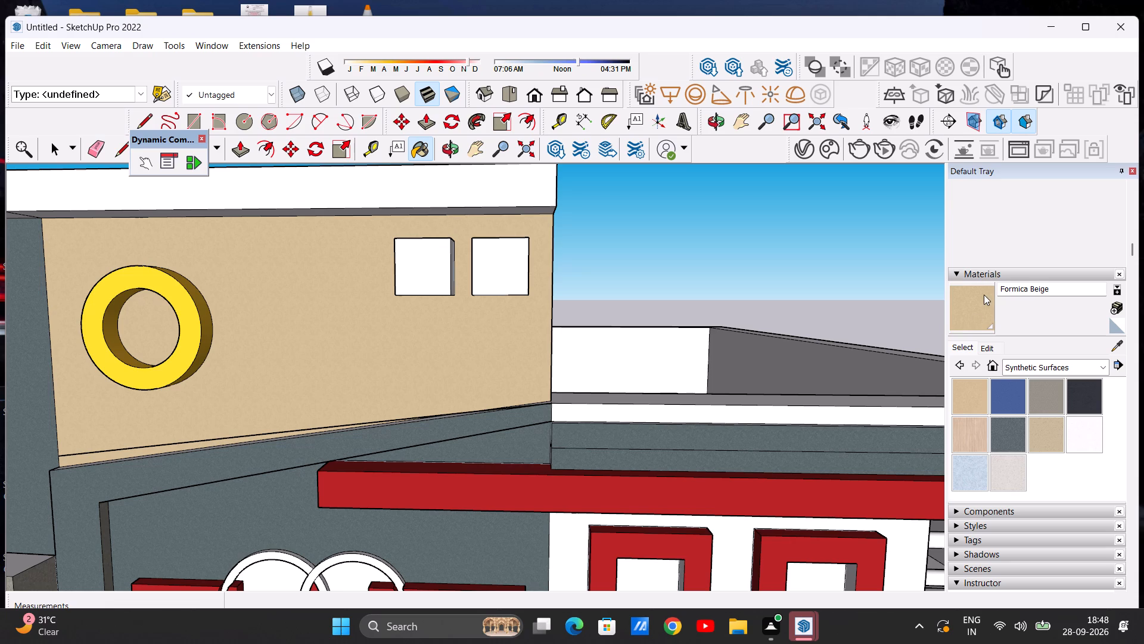
left_click(1106, 364)
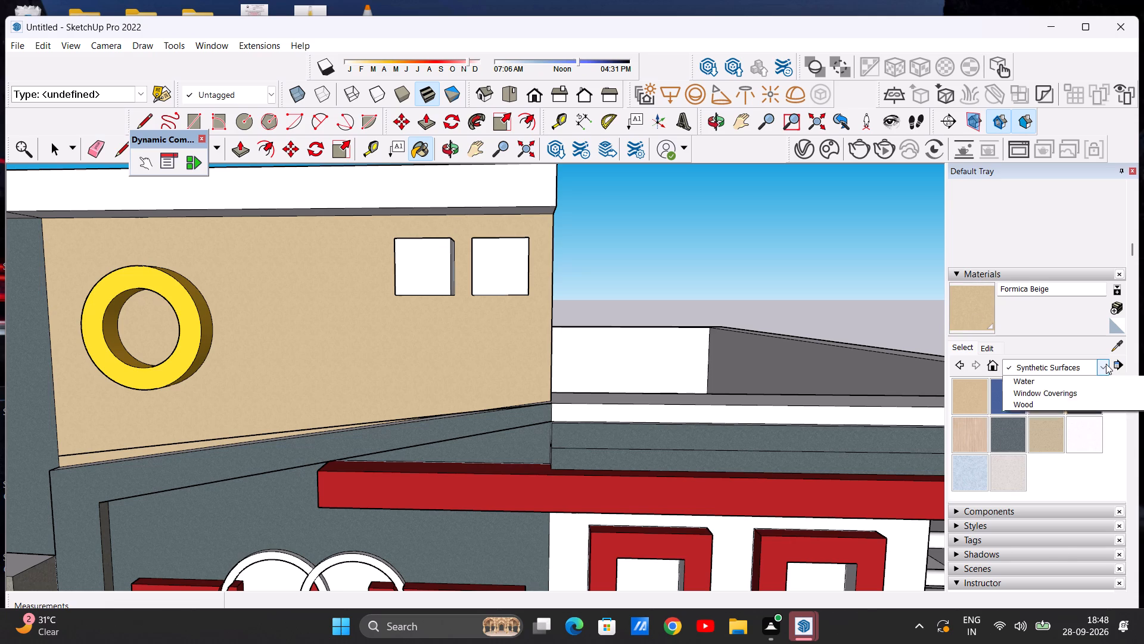
left_click(1100, 419)
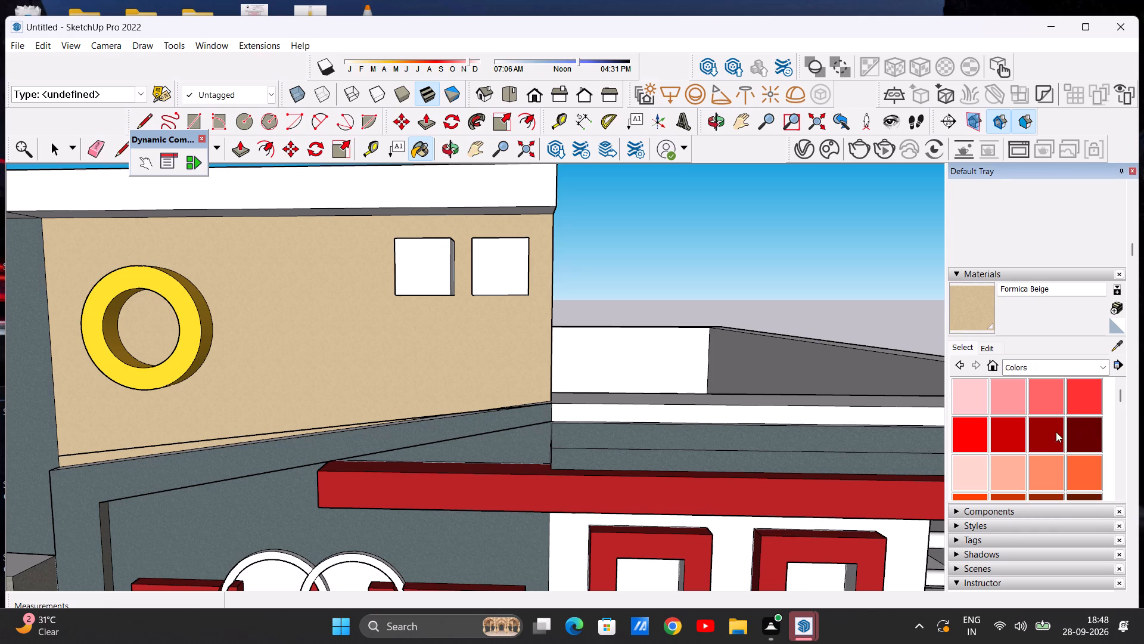
left_click(1007, 472)
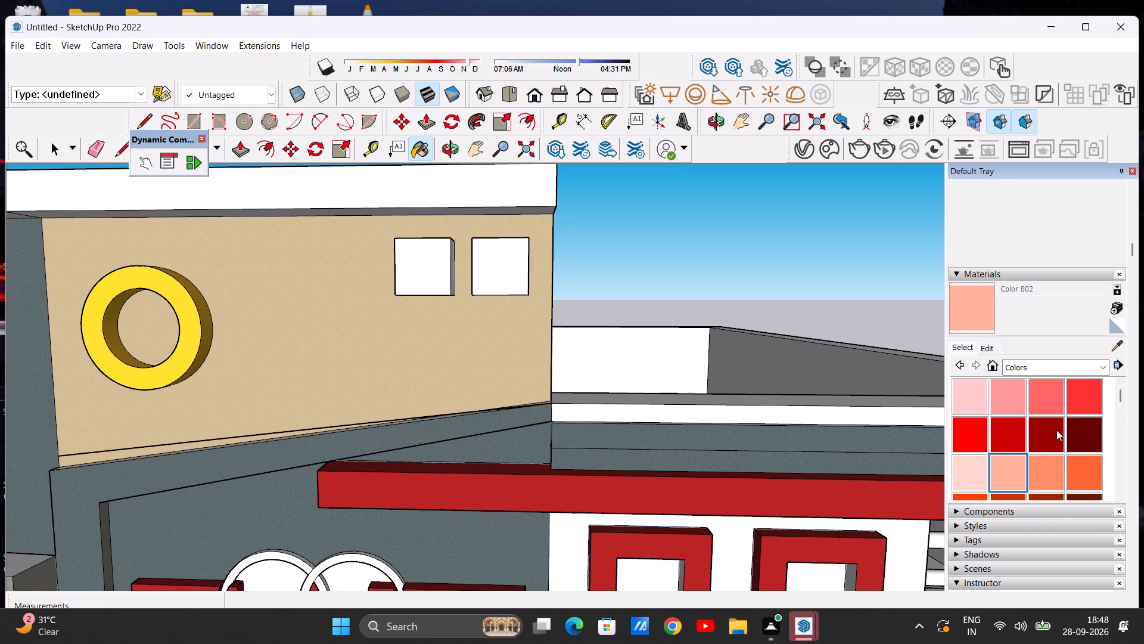
Paint the front faces of the two small upper-wall square blocks and the left side of the first with Color B02.
scroll(604, 338, "down", 3)
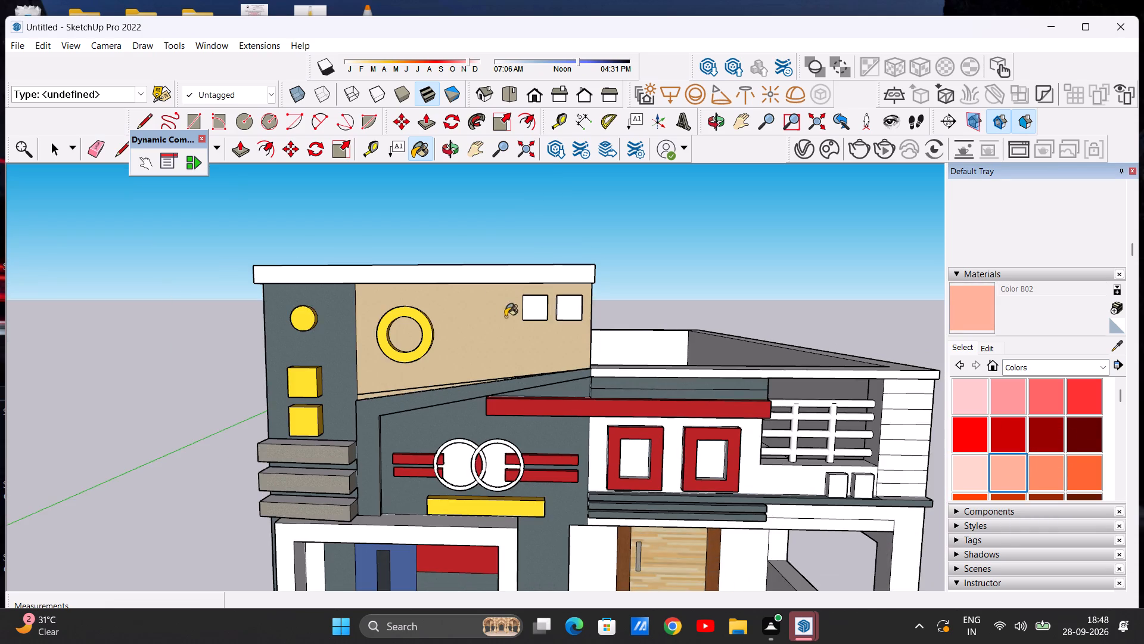
scroll(519, 317, "up", 7)
left_click(543, 300)
middle_click_drag(503, 309, 633, 338)
scroll(553, 315, "up", 5)
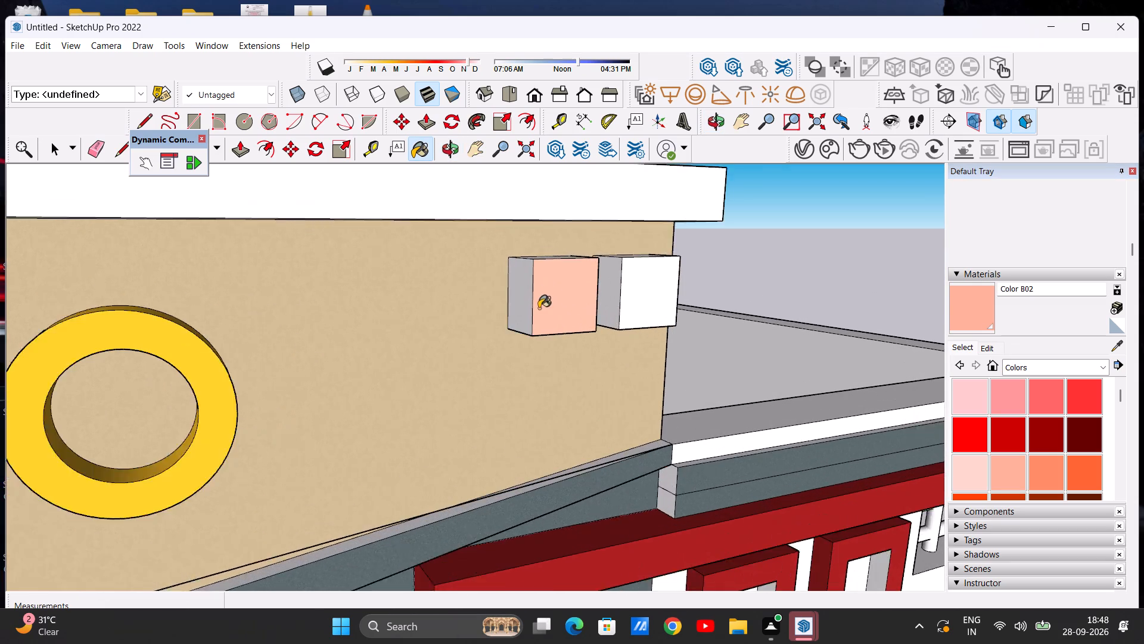
left_click(520, 301)
left_click(654, 286)
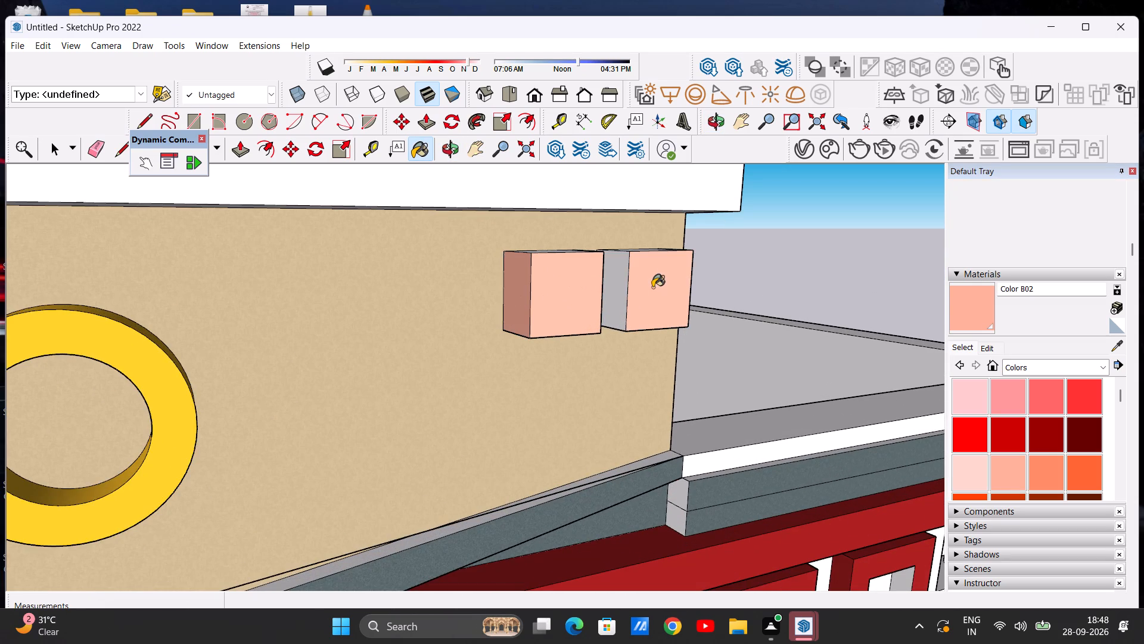
Paint the tops and the remaining side faces of the two small square blocks with Color B02.
middle_click_drag(580, 286, 437, 415)
scroll(458, 359, "up", 4)
left_click(486, 329)
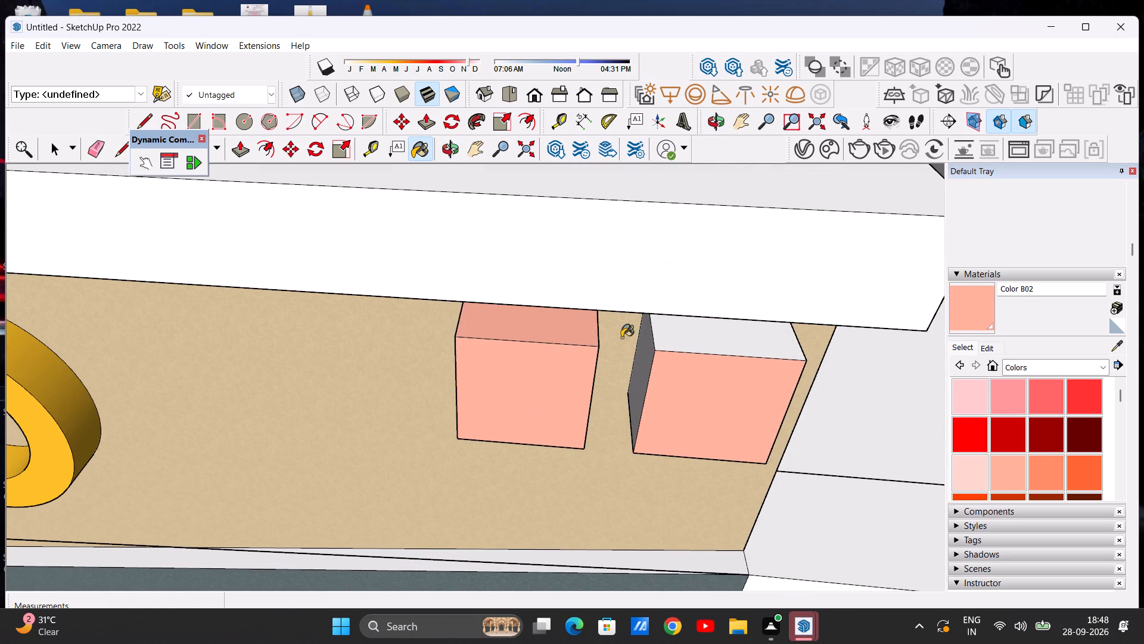
left_click(666, 339)
scroll(526, 375, "down", 3)
middle_click_drag(570, 413, 419, 371)
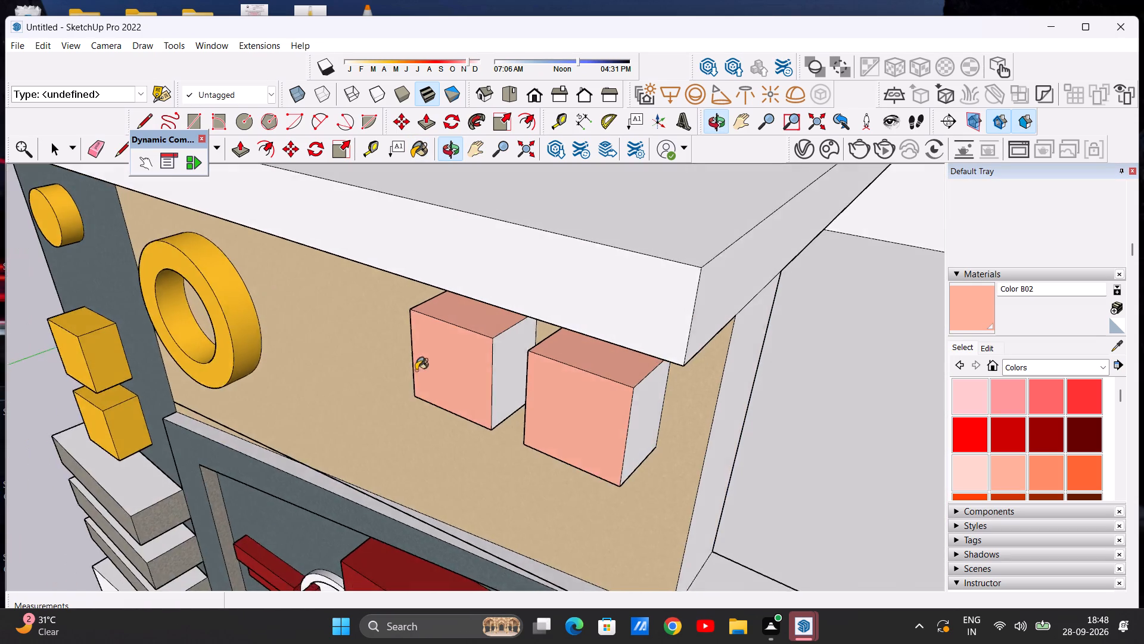
scroll(599, 394, "up", 5)
left_click(450, 361)
left_click(666, 427)
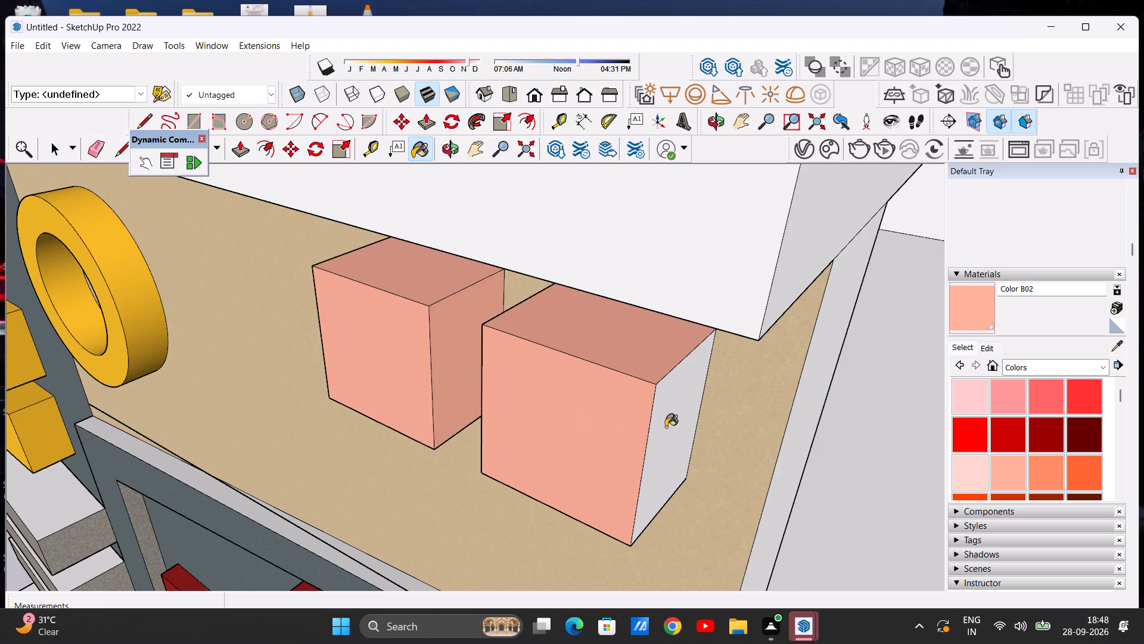
middle_click_drag(453, 405, 646, 400)
left_click(750, 326)
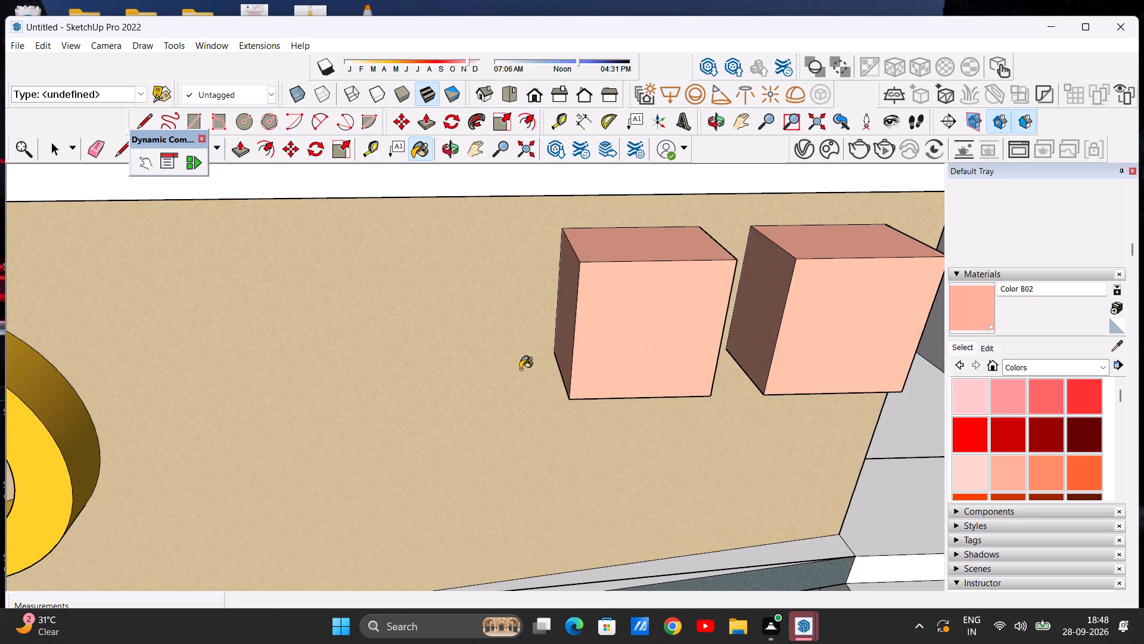
Paint the undersides of the two small square blocks on the upper wall with Color B02.
scroll(500, 361, "down", 13)
middle_click_drag(542, 404, 531, 357)
scroll(533, 377, "down", 4)
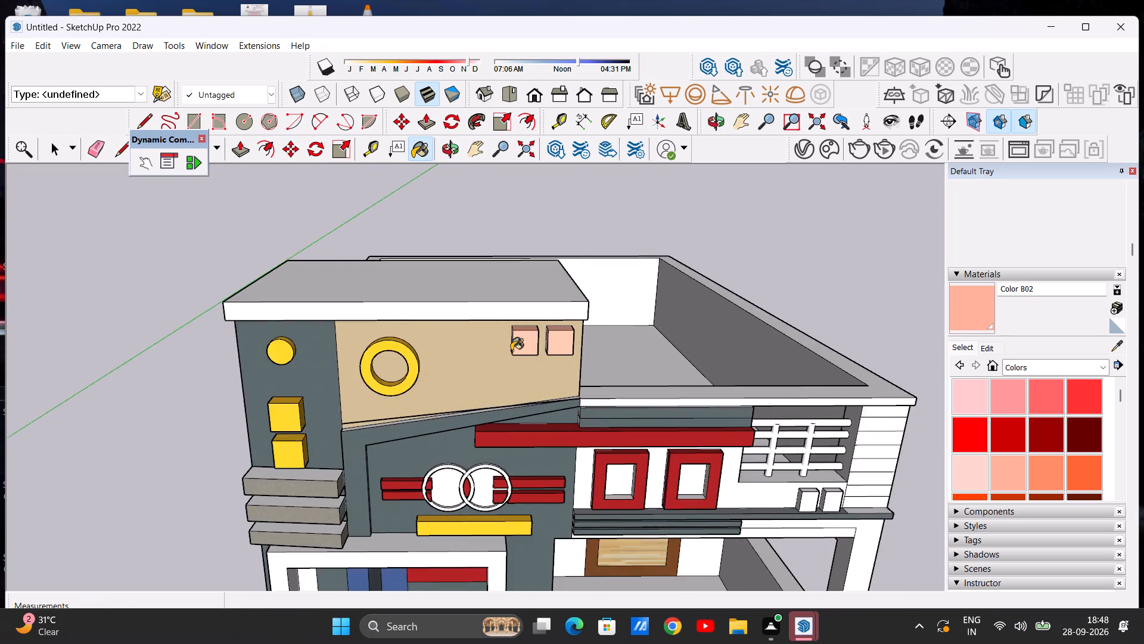
scroll(511, 351, "down", 6)
middle_click_drag(513, 373, 492, 275)
scroll(520, 358, "up", 13)
middle_click_drag(500, 367, 503, 315)
scroll(503, 289, "up", 7)
left_click(502, 279)
left_click(638, 280)
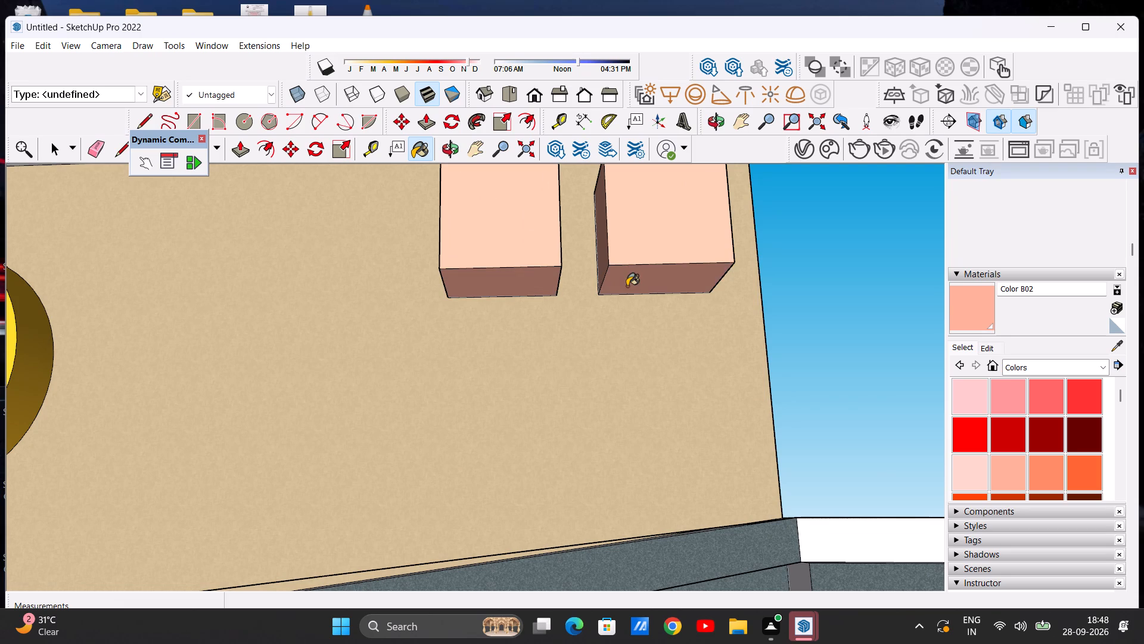
key("space")
Erase the stray line crossing the white frame's vertical bar in front of the large yellow ring.
scroll(607, 289, "down", 13)
middle_click_drag(573, 280, 574, 329)
scroll(577, 326, "down", 3)
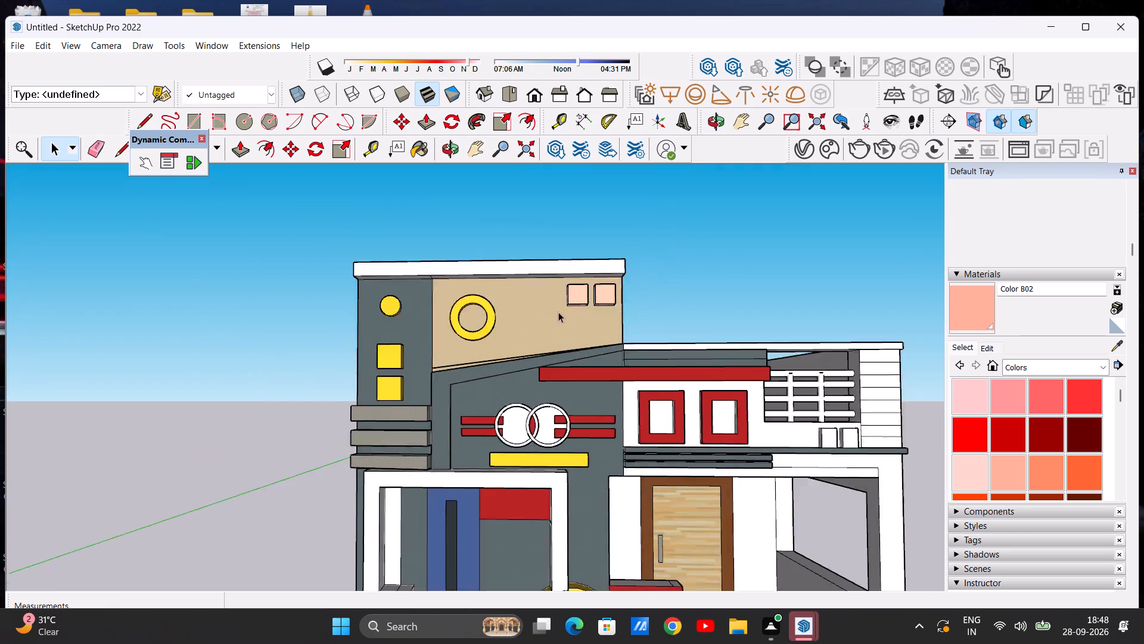
scroll(558, 312, "down", 15)
scroll(634, 335, "up", 8)
scroll(646, 348, "down", 3)
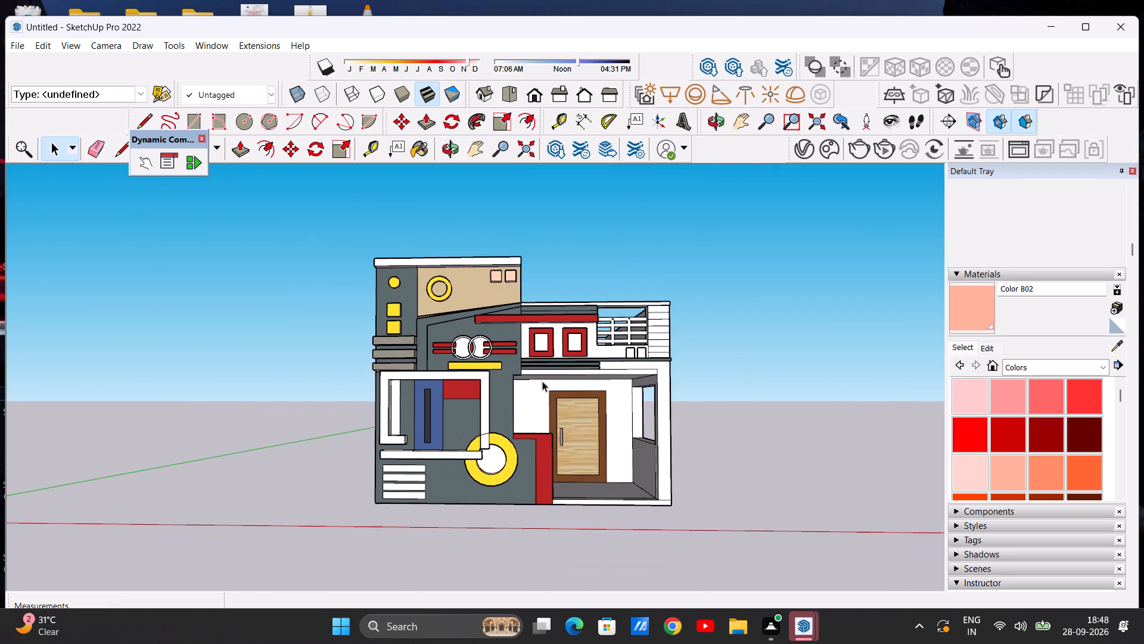
scroll(419, 360, "up", 3)
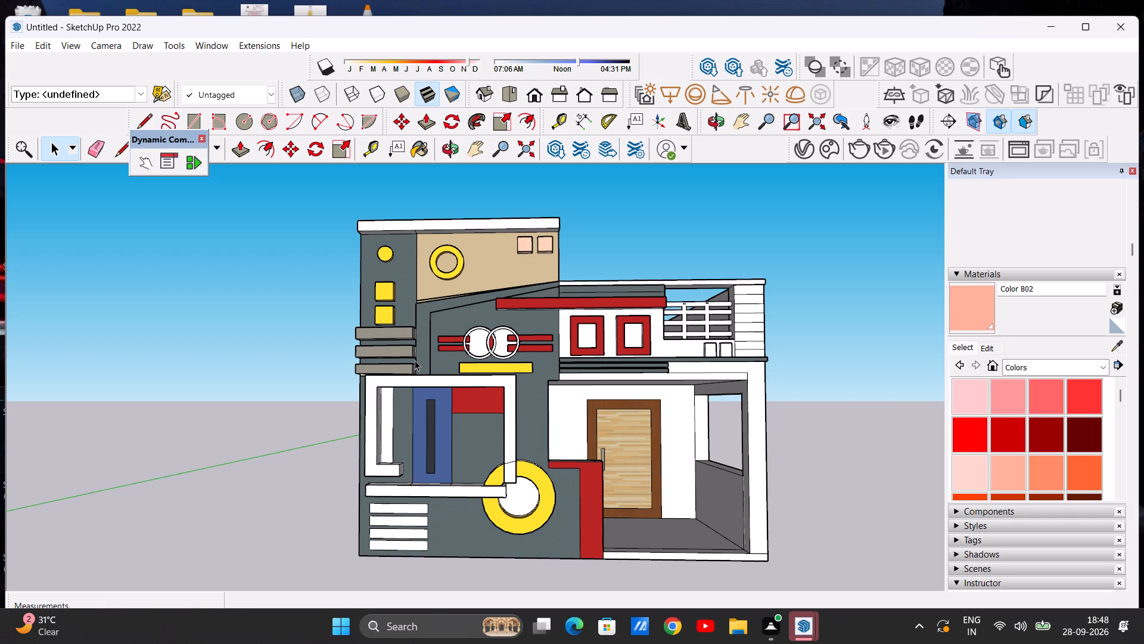
scroll(503, 442, "up", 12)
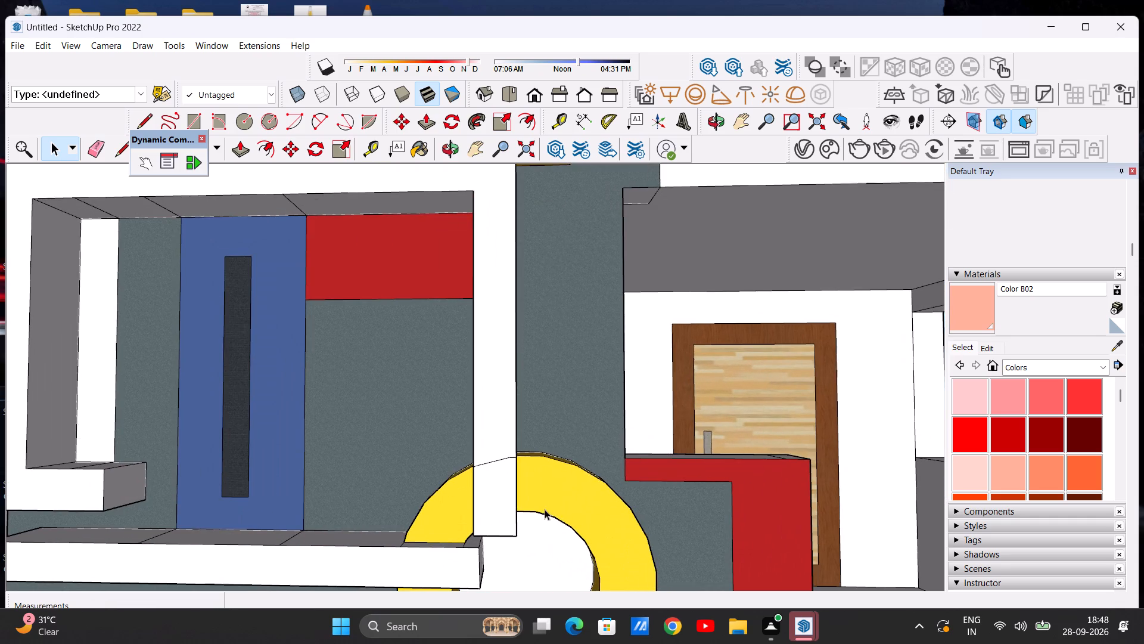
scroll(506, 453, "up", 4)
key("space")
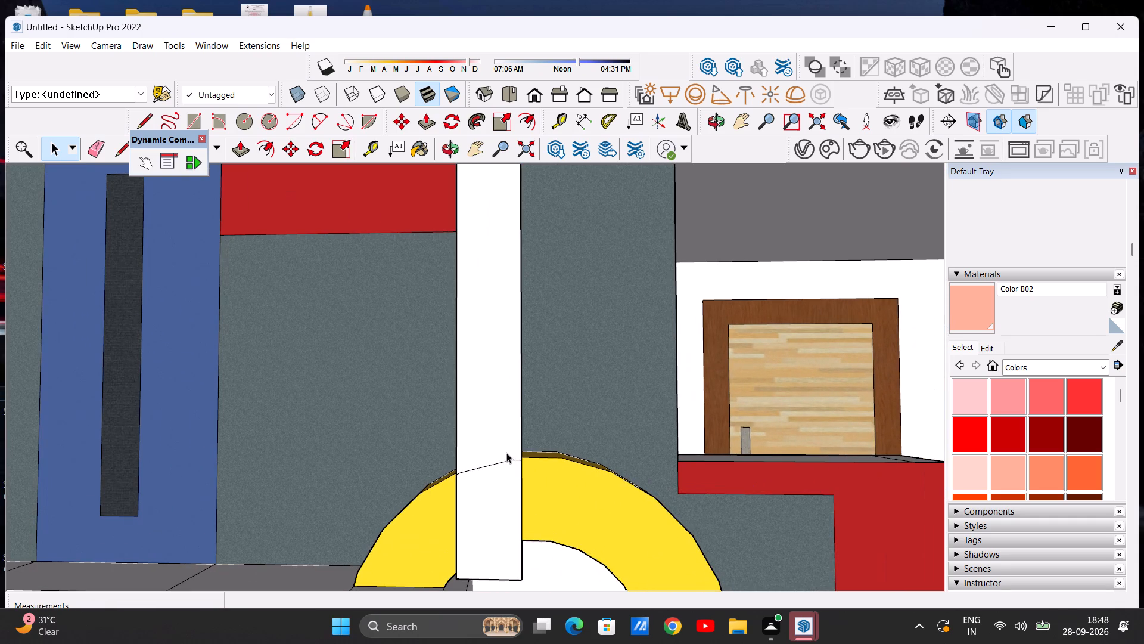
left_click(94, 150)
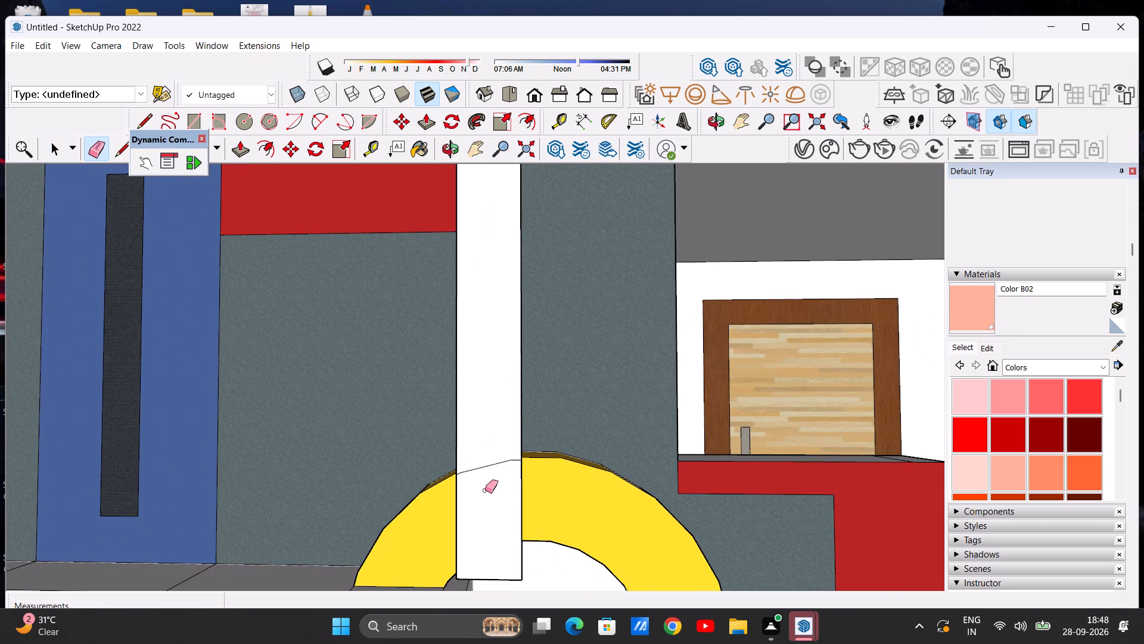
left_click_drag(486, 459, 486, 476)
key("space")
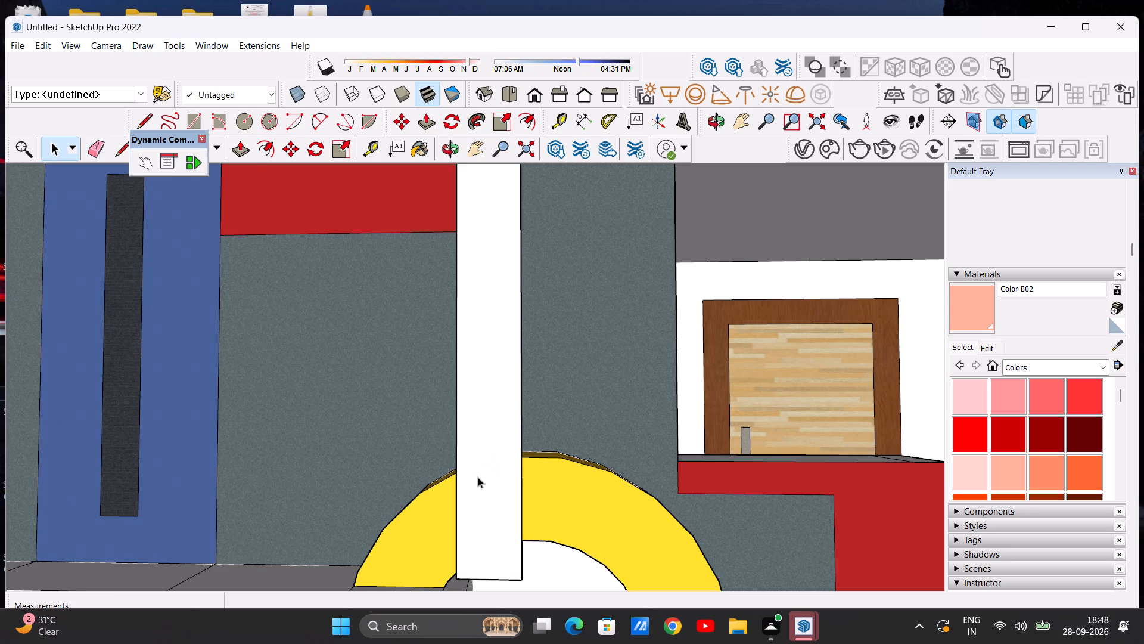
Examine the whole facade and the white ground-floor frame for surfaces that still need colour.
scroll(468, 465, "down", 18)
middle_click_drag(424, 452, 452, 455)
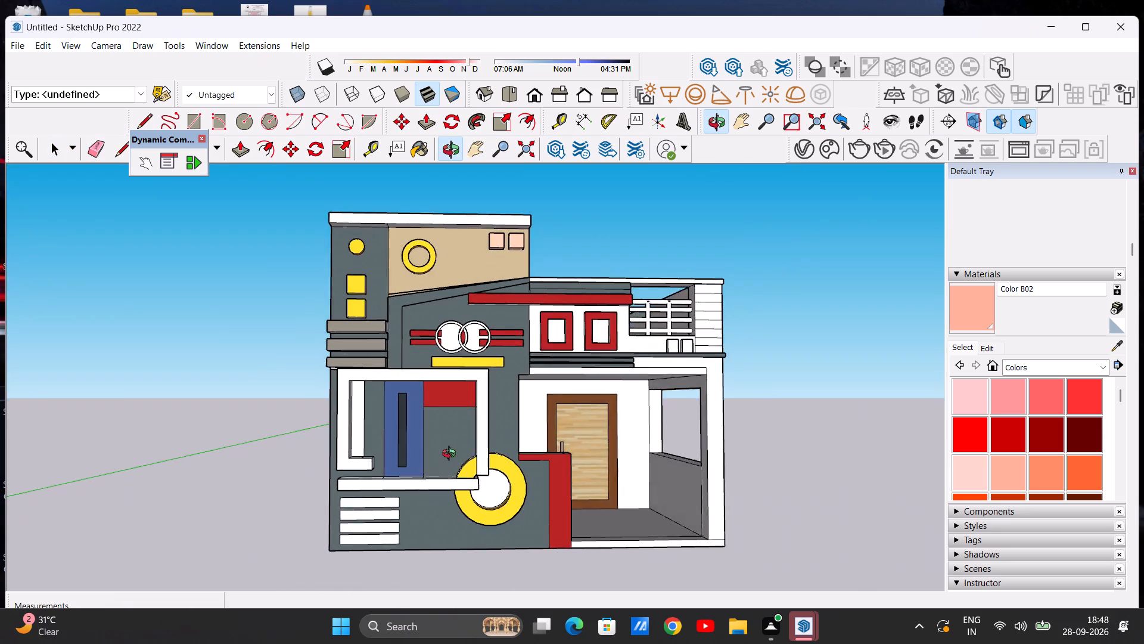
middle_click_drag(452, 455, 444, 475)
scroll(348, 446, "up", 3)
scroll(362, 428, "down", 7)
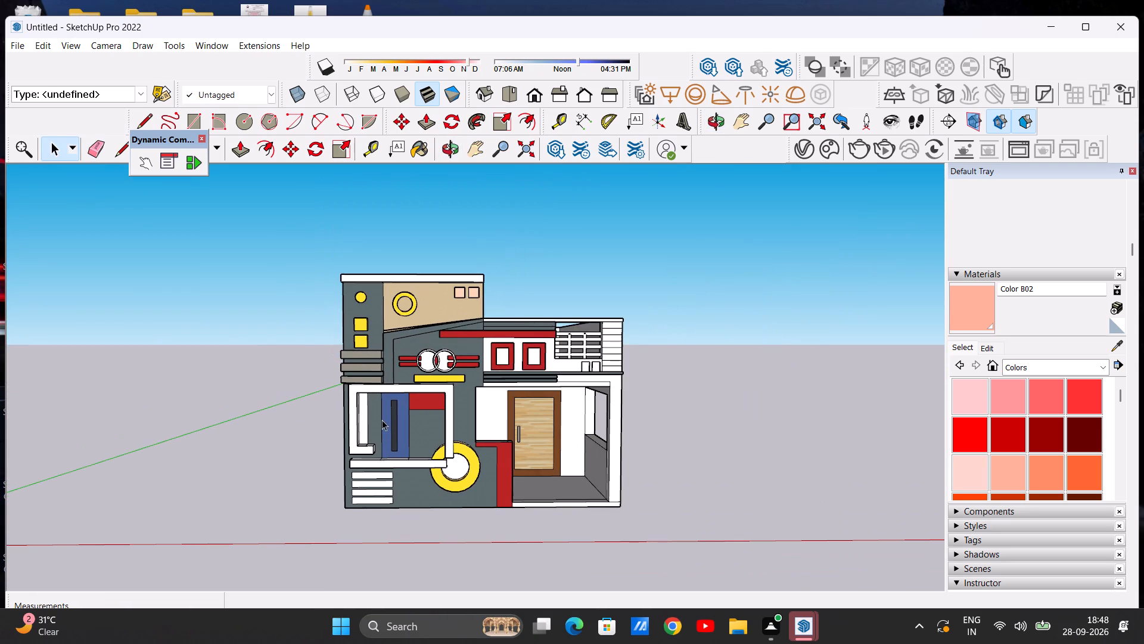
scroll(386, 403, "up", 5)
middle_click(321, 411)
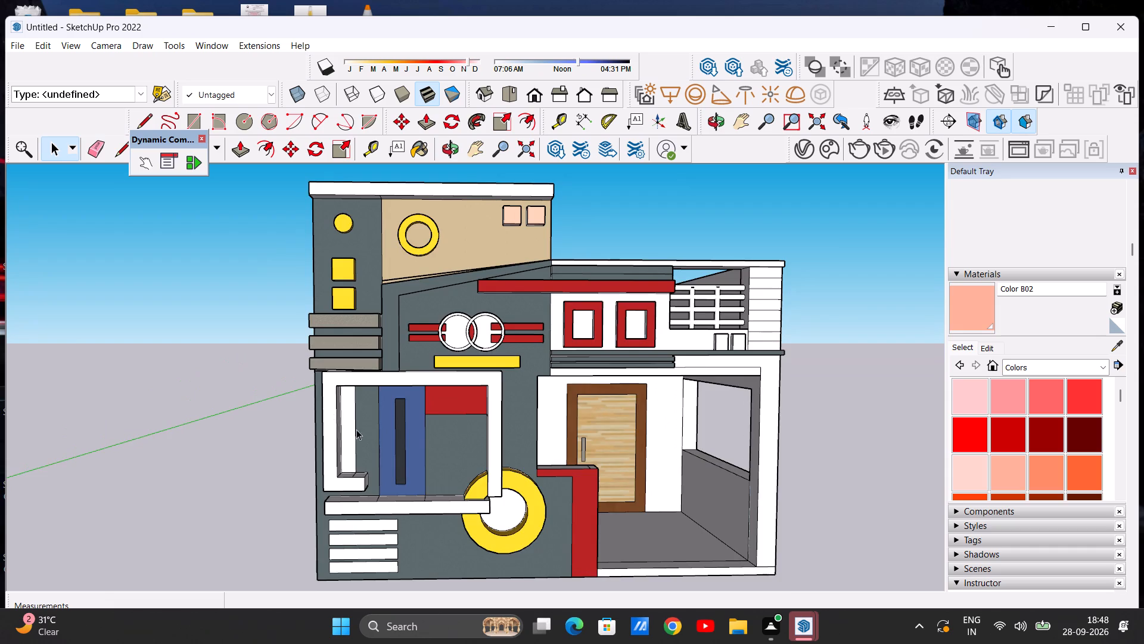
scroll(356, 429, "up", 15)
scroll(359, 414, "down", 9)
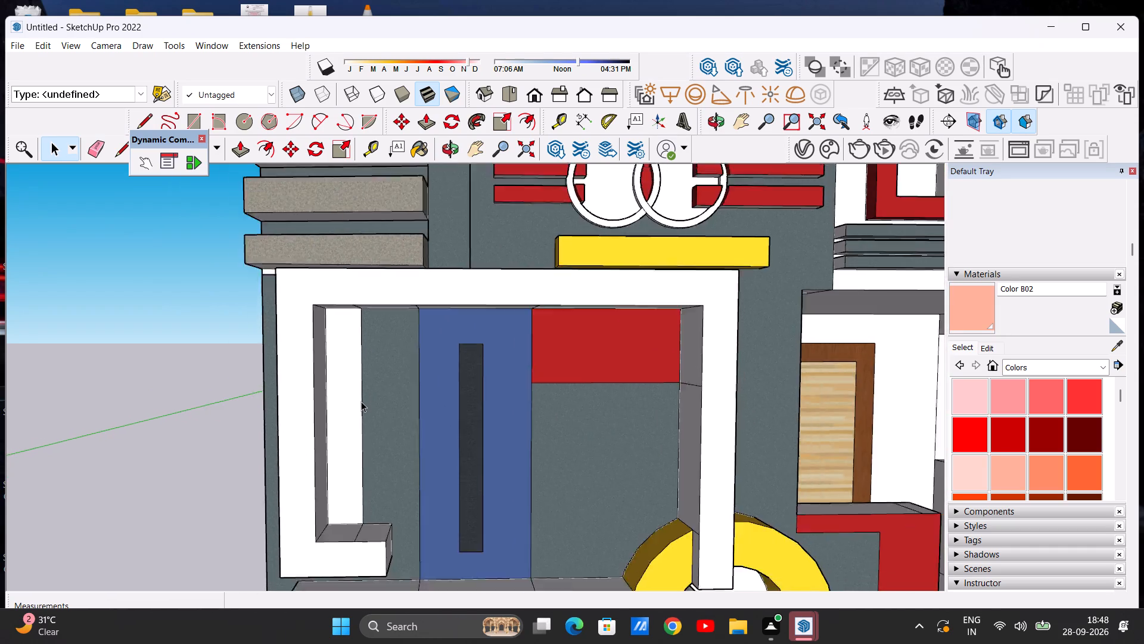
scroll(361, 401, "down", 7)
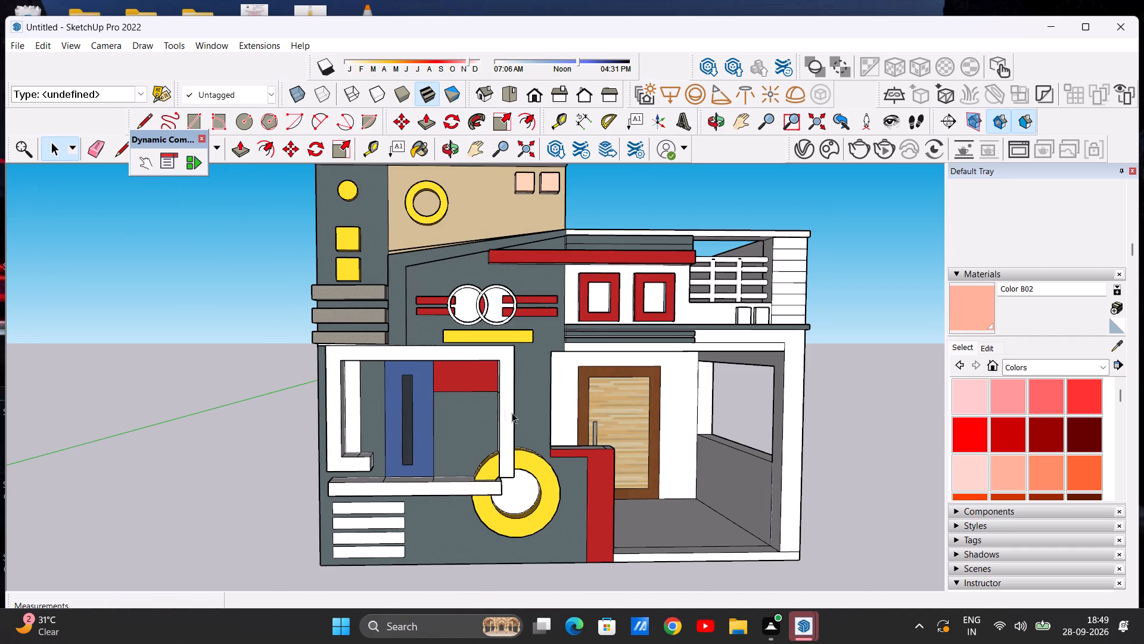
scroll(503, 408, "down", 5)
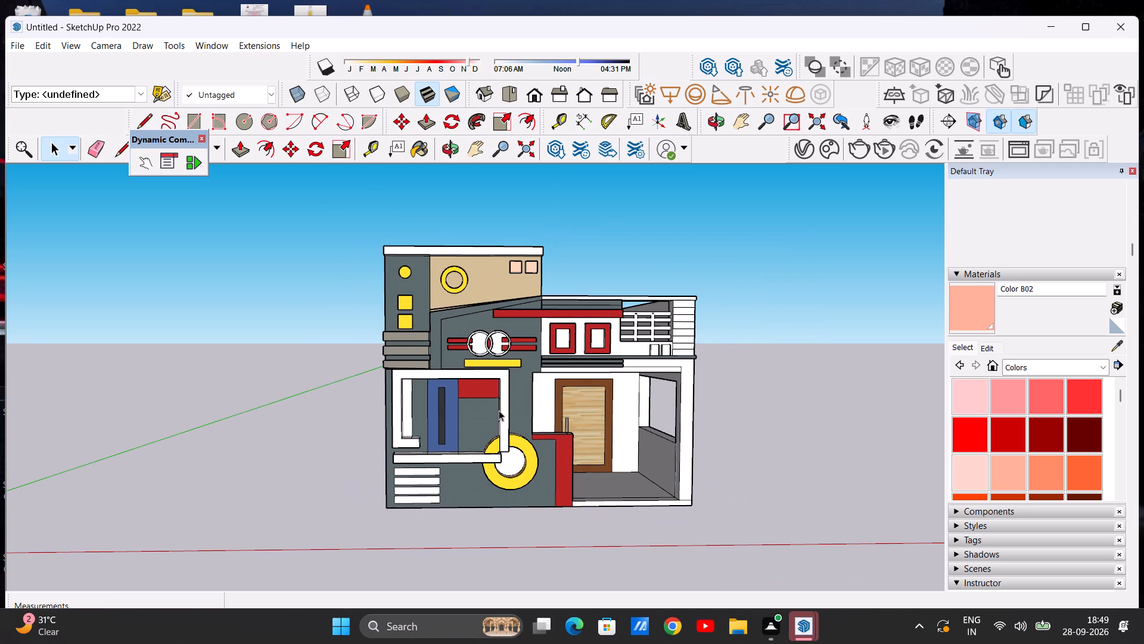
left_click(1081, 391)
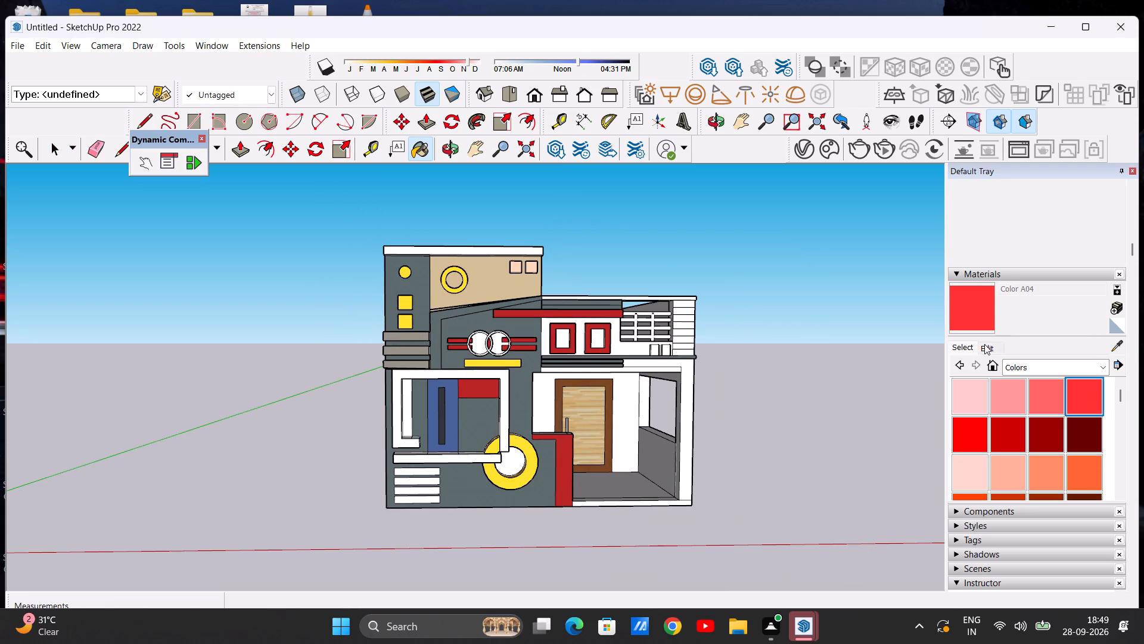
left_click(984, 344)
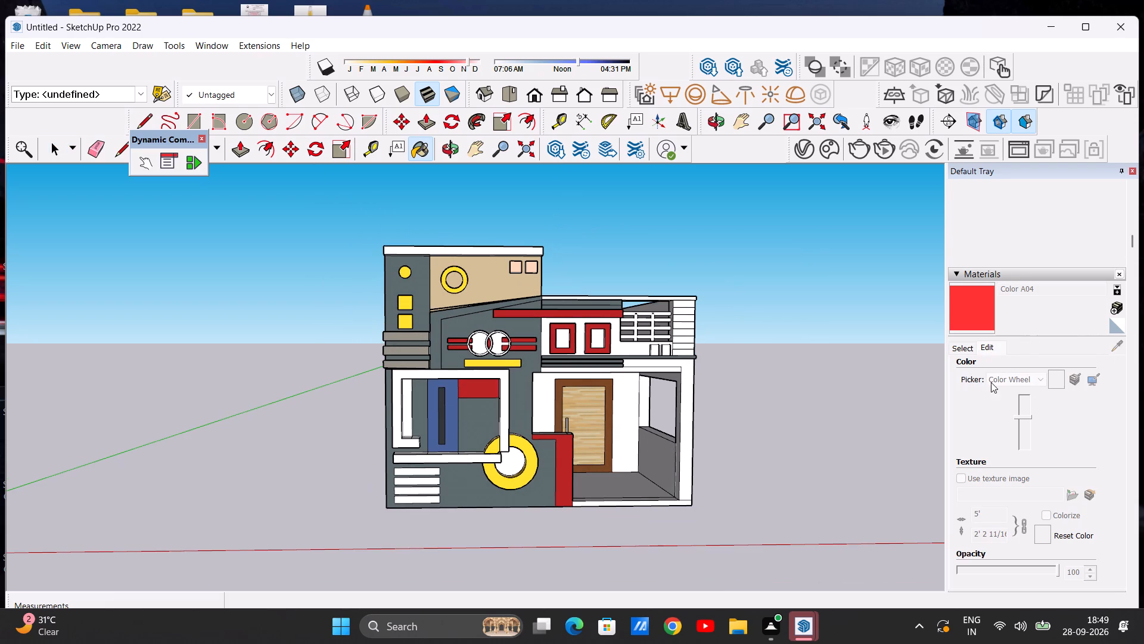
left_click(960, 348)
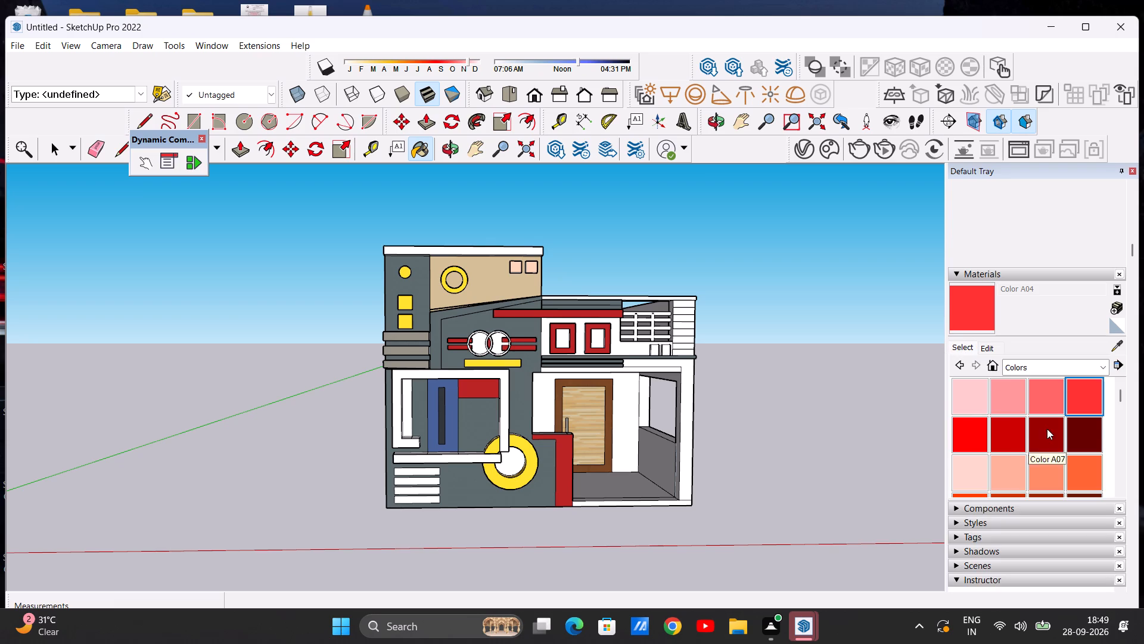
Paint the narrow white vertical strip inside the white ground-floor frame, beside the blue panel, with Color A07.
scroll(1047, 431, "down", 3)
scroll(1040, 436, "up", 3)
left_click(1040, 436)
scroll(391, 408, "up", 7)
left_click(409, 404)
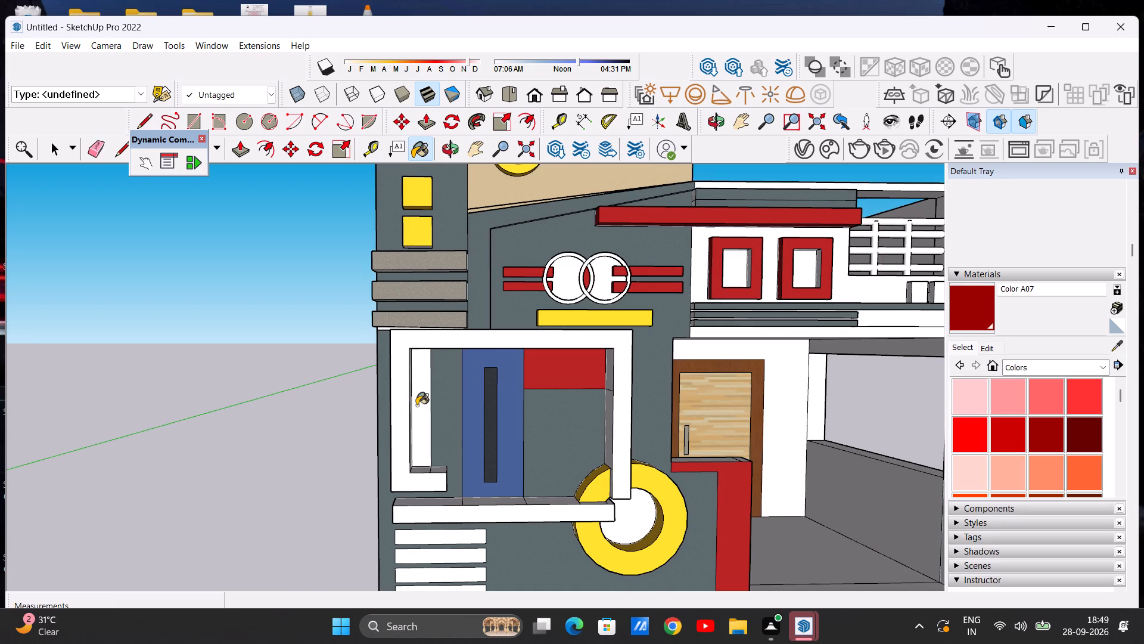
left_click(416, 405)
Examine the painted strip and the rest of the facade from several angles and distances for remaining white surfaces.
scroll(403, 422, "down", 7)
scroll(437, 414, "up", 3)
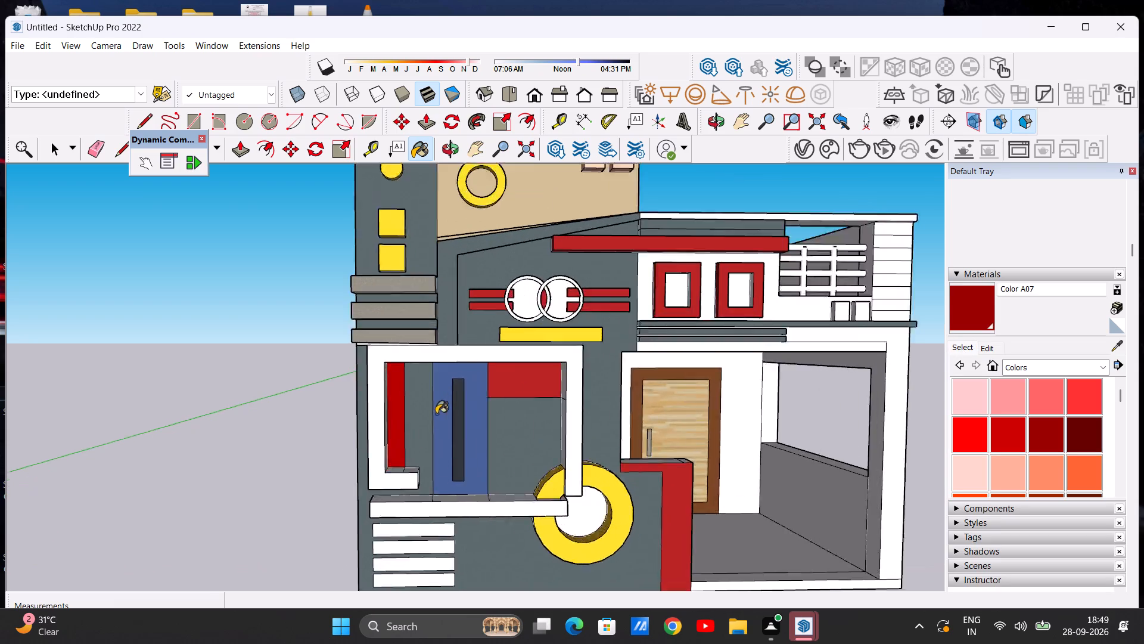
scroll(436, 414, "up", 5)
middle_click_drag(419, 419, 322, 454)
scroll(390, 435, "up", 4)
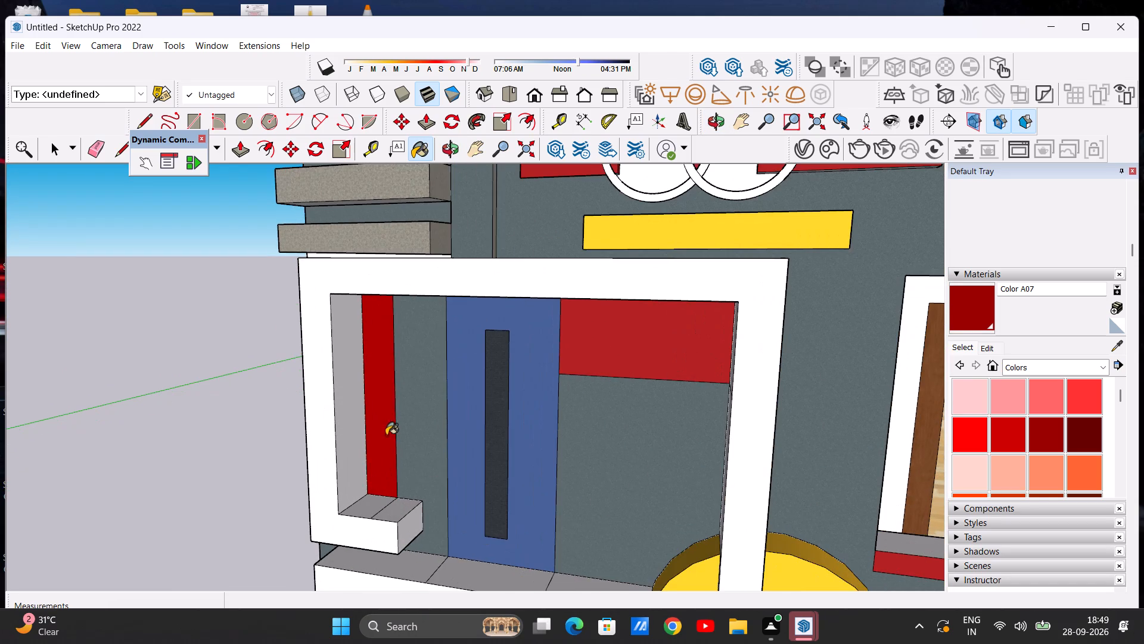
scroll(408, 416, "down", 8)
middle_click_drag(414, 422, 517, 390)
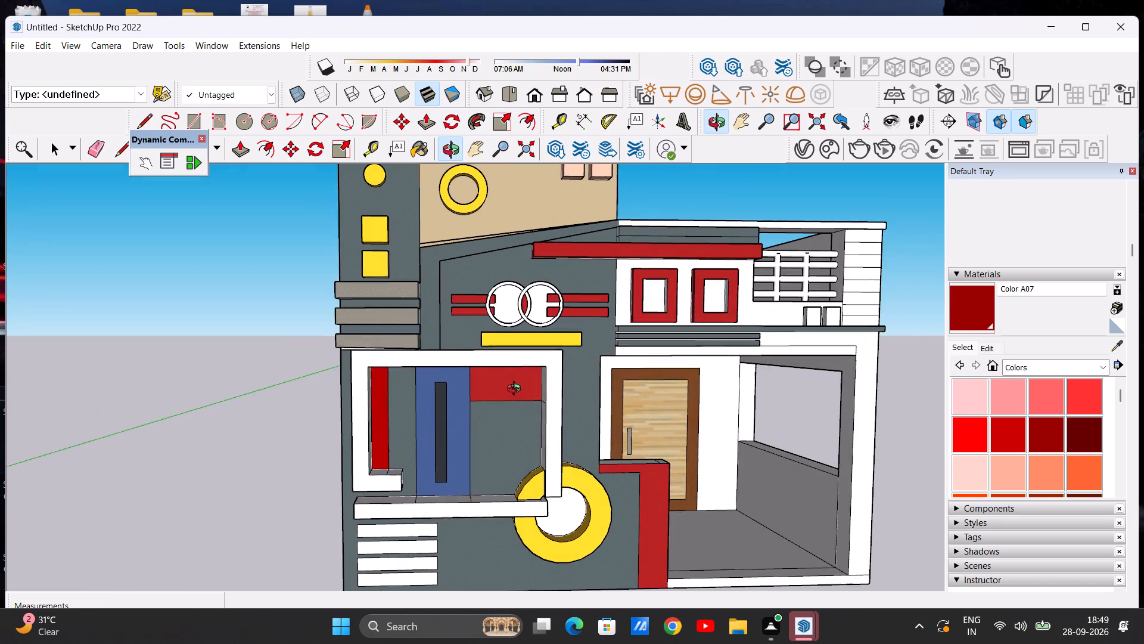
middle_click_drag(517, 390, 516, 390)
scroll(512, 398, "down", 15)
scroll(509, 395, "up", 8)
key("space")
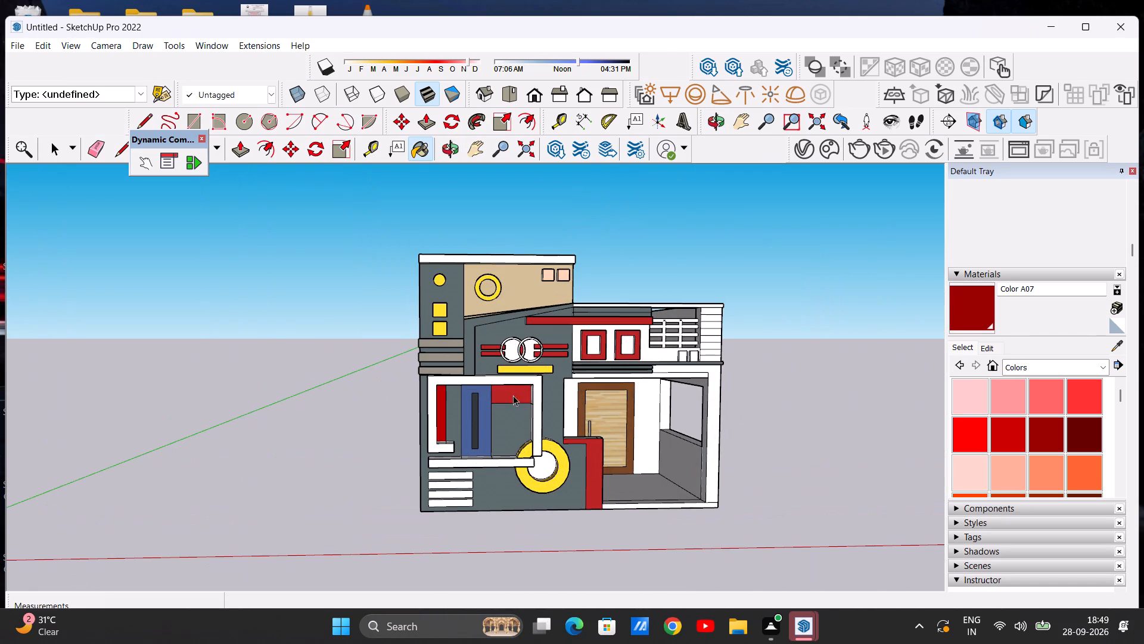
middle_click_drag(553, 408, 520, 385)
scroll(542, 333, "up", 11)
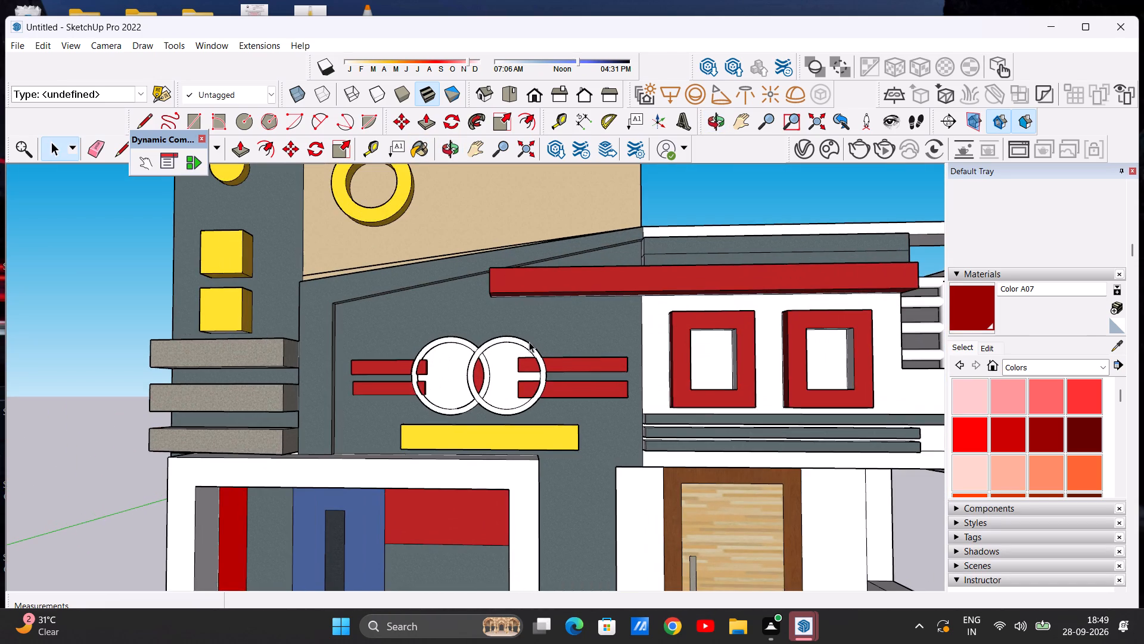
scroll(529, 343, "down", 8)
scroll(512, 348, "up", 3)
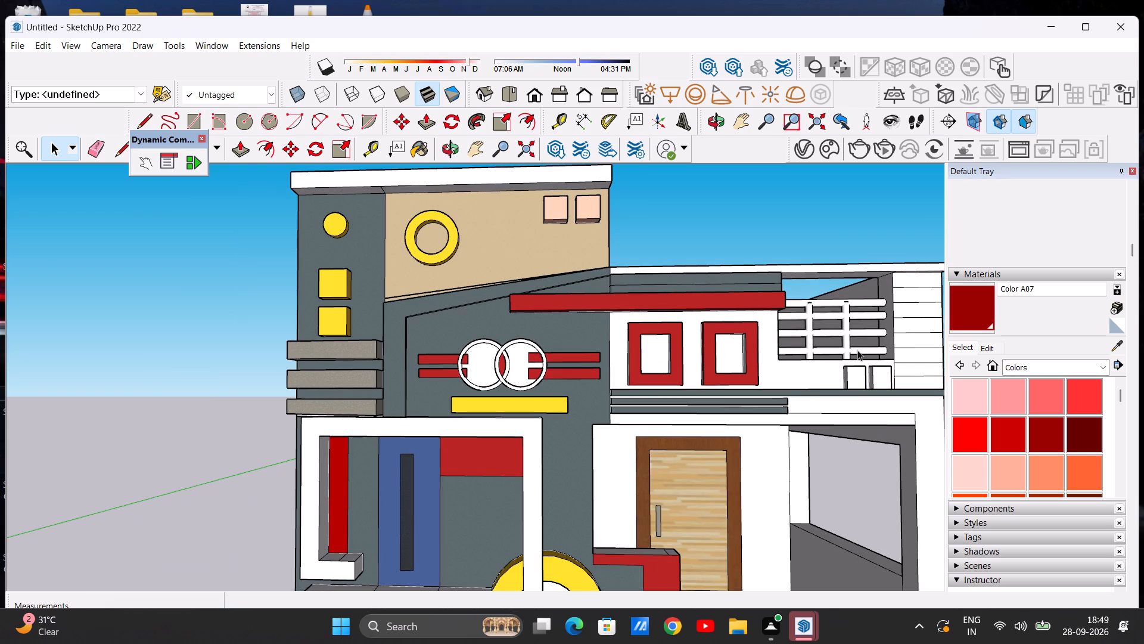
Paint the white areas inside the two interlocking rings with Formica Speckled Grey from the Synthetic Surfaces materials.
left_click(1099, 363)
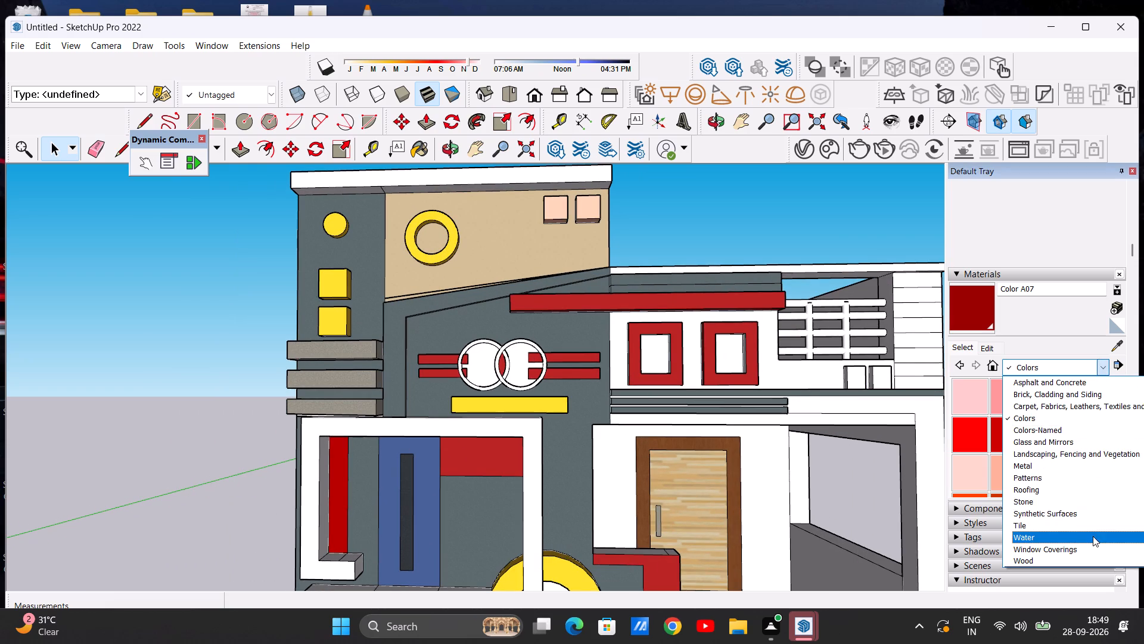
left_click(1082, 518)
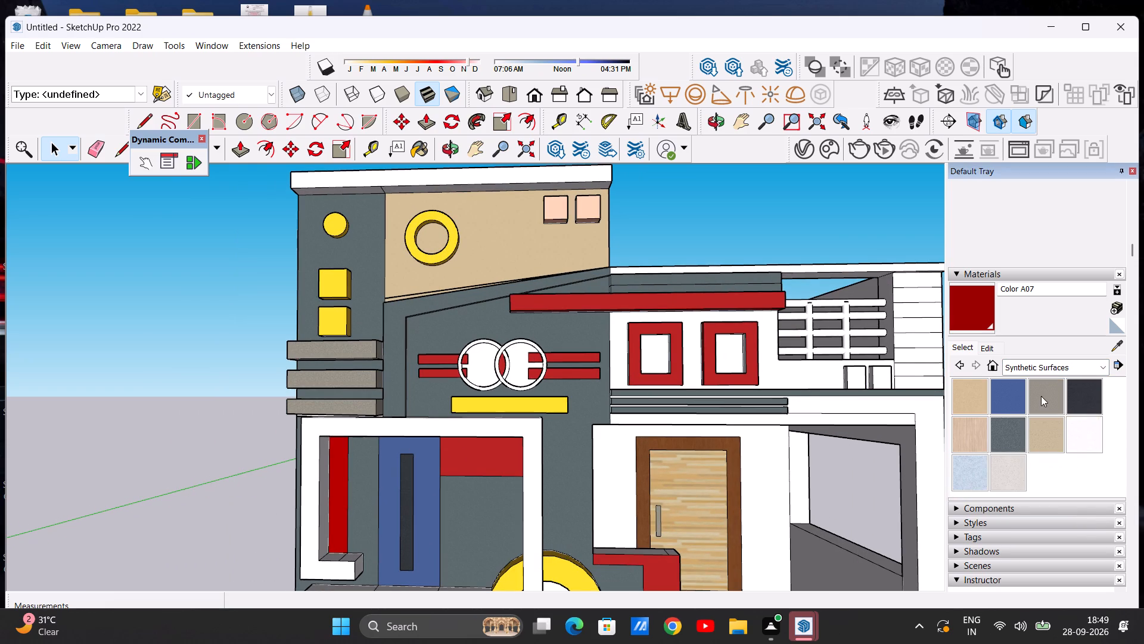
left_click(1008, 441)
scroll(335, 357, "up", 5)
left_click(565, 379)
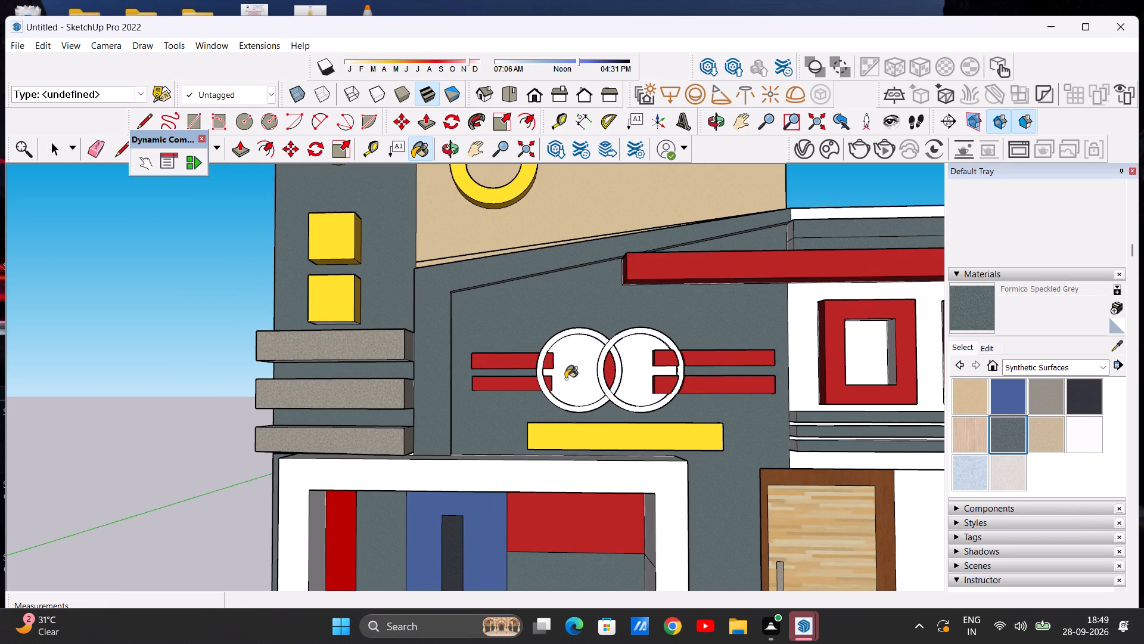
left_click(634, 382)
Paint the tower roof slab's front edge and the underside of its front overhang with Formica Speckled Grey.
scroll(550, 397, "down", 8)
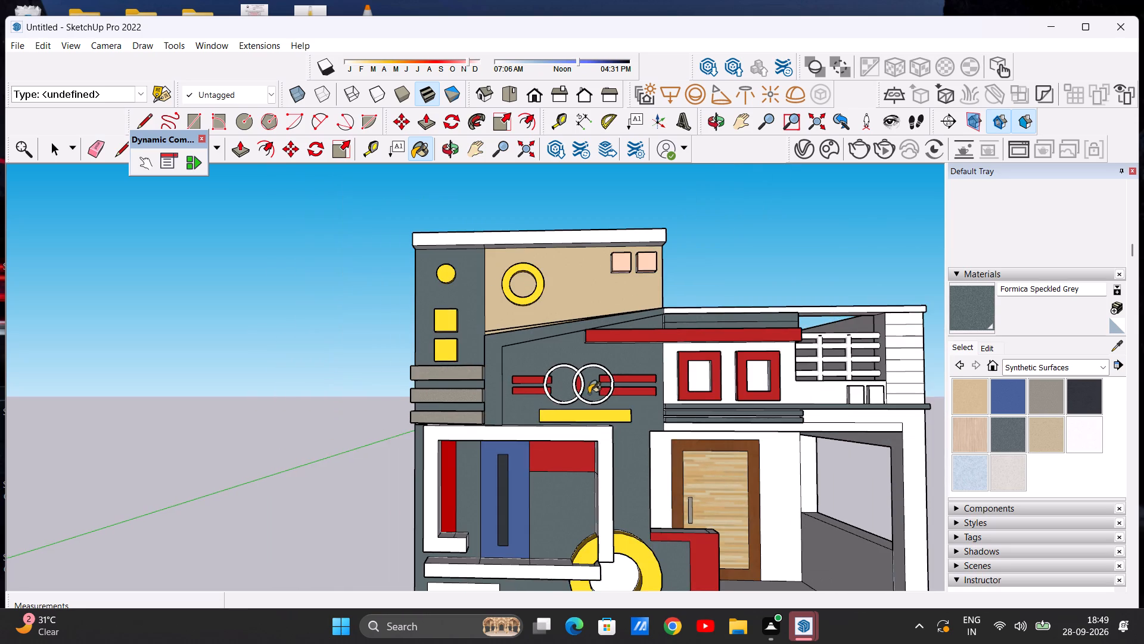
scroll(594, 391, "up", 1)
scroll(499, 374, "down", 9)
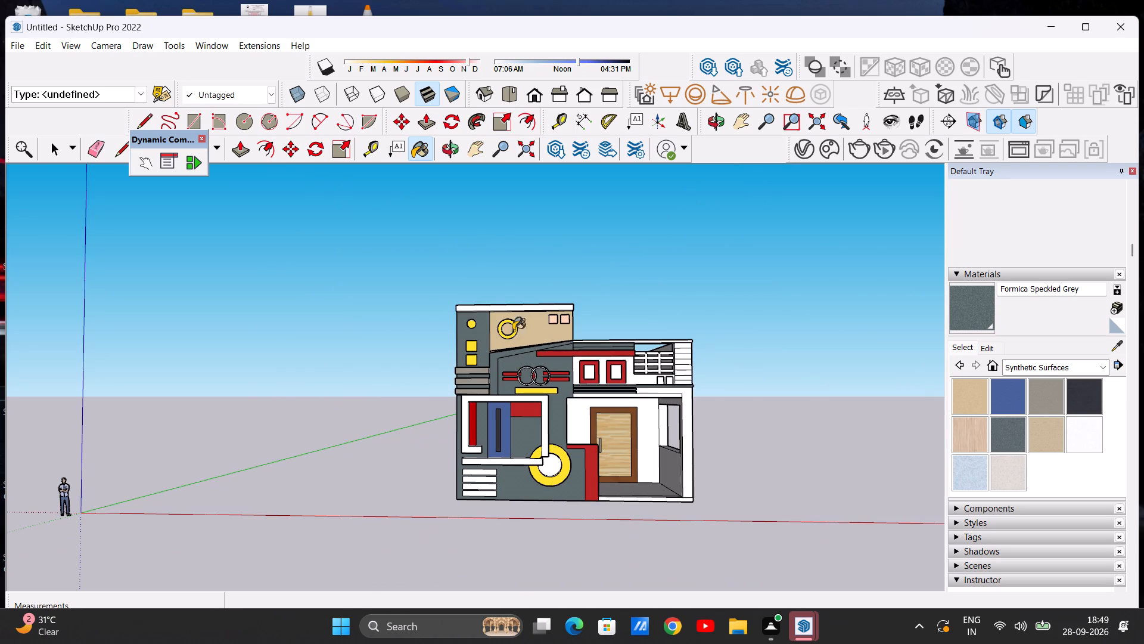
scroll(512, 300, "up", 12)
left_click(498, 330)
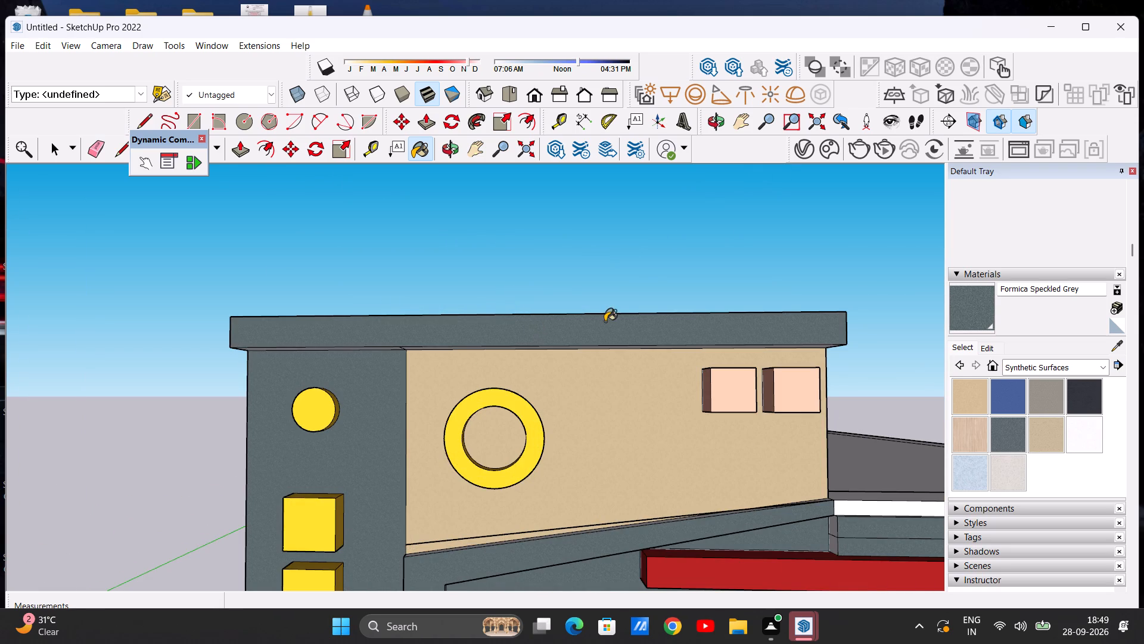
scroll(606, 321, "down", 7)
middle_click_drag(466, 397, 456, 314)
scroll(462, 336, "up", 8)
left_click(453, 326)
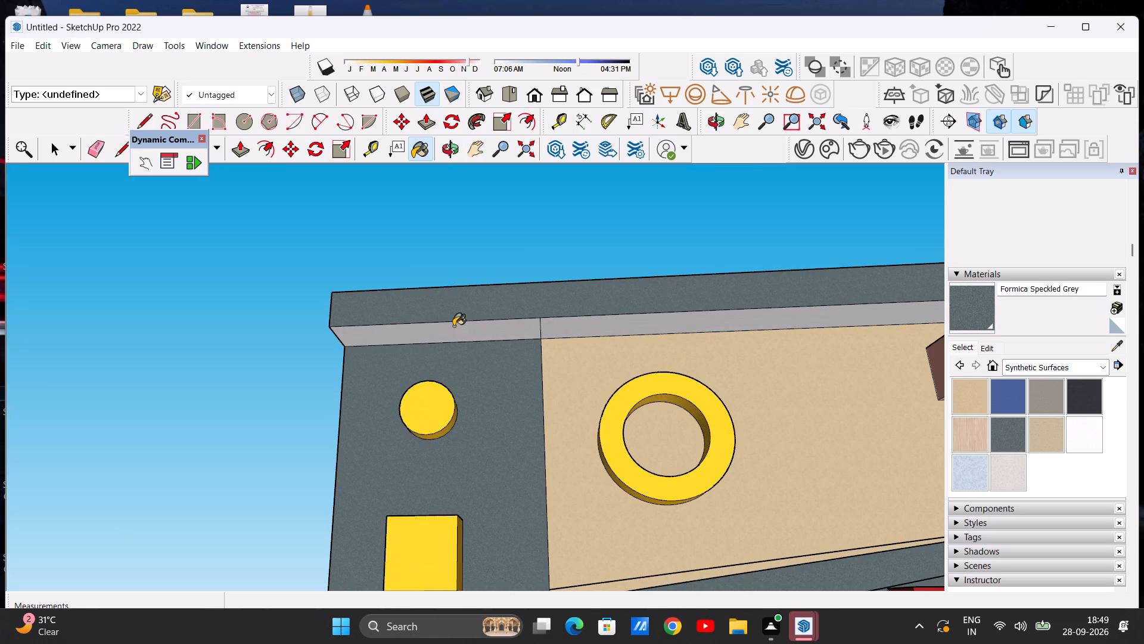
left_click(577, 327)
Paint the tower roof slab's side and rear edges, top face and rear underside with Formica Speckled Grey.
scroll(514, 362, "down", 12)
middle_click_drag(721, 357, 629, 377)
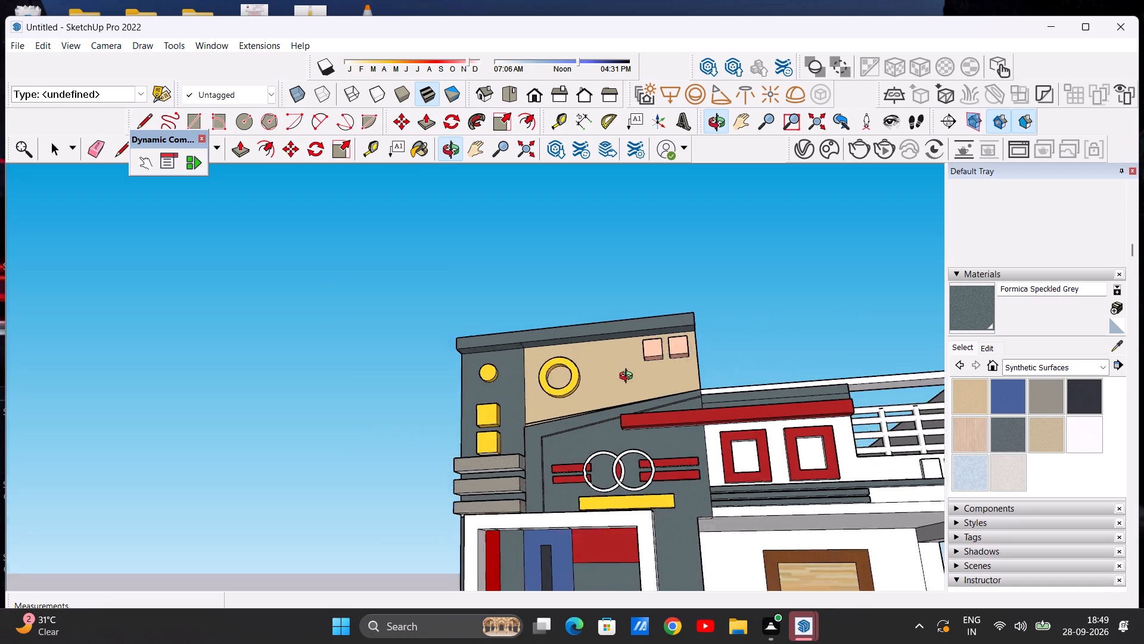
middle_click_drag(629, 377, 366, 457)
scroll(627, 306, "up", 4)
left_click(619, 348)
scroll(548, 379, "down", 2)
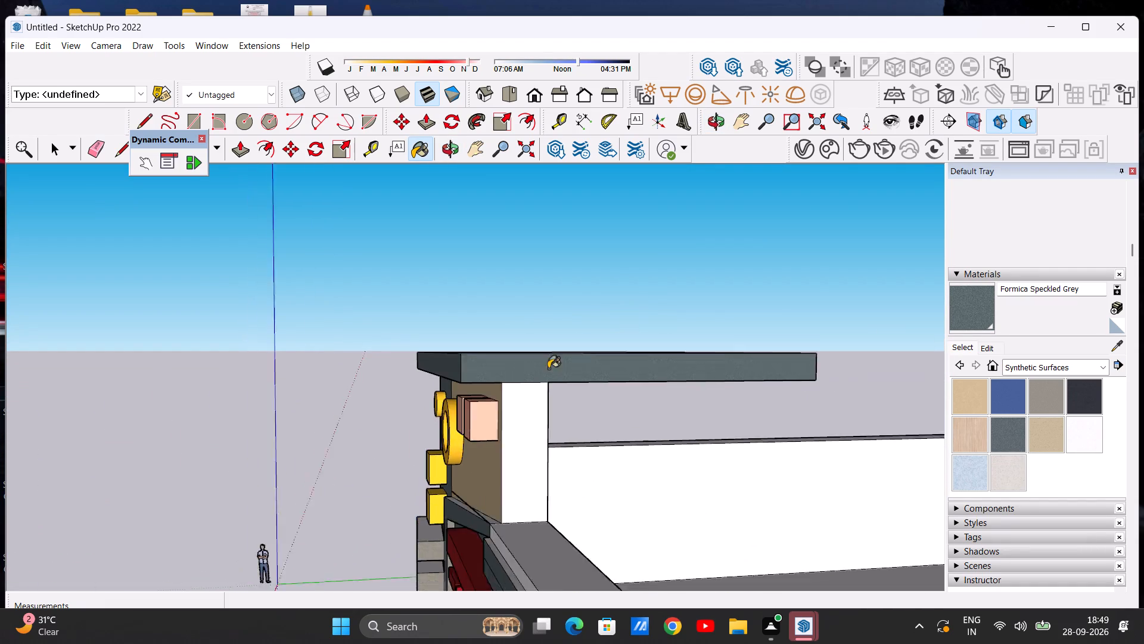
scroll(548, 369, "down", 8)
middle_click_drag(577, 406, 204, 434)
scroll(556, 419, "up", 4)
left_click(506, 400)
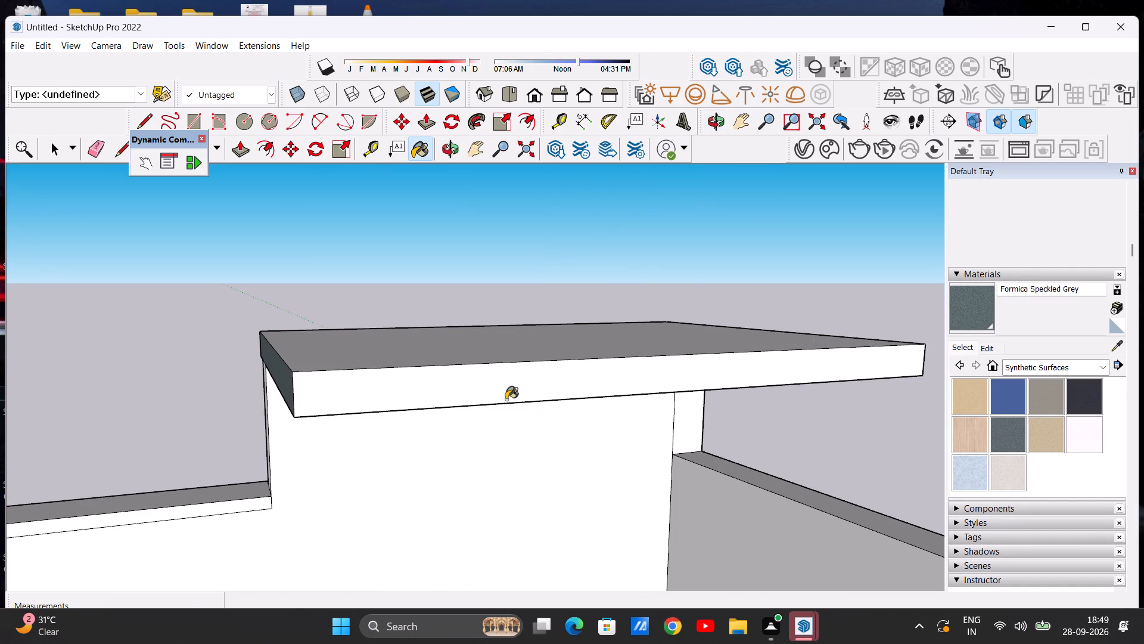
left_click(506, 339)
scroll(606, 378, "down", 4)
middle_click_drag(561, 433, 544, 351)
scroll(518, 292, "up", 4)
left_click(507, 309)
Paint the white side face of the tower wall under the roof overhang, beside the peach boxes, with Formica Beige.
scroll(585, 407, "down", 17)
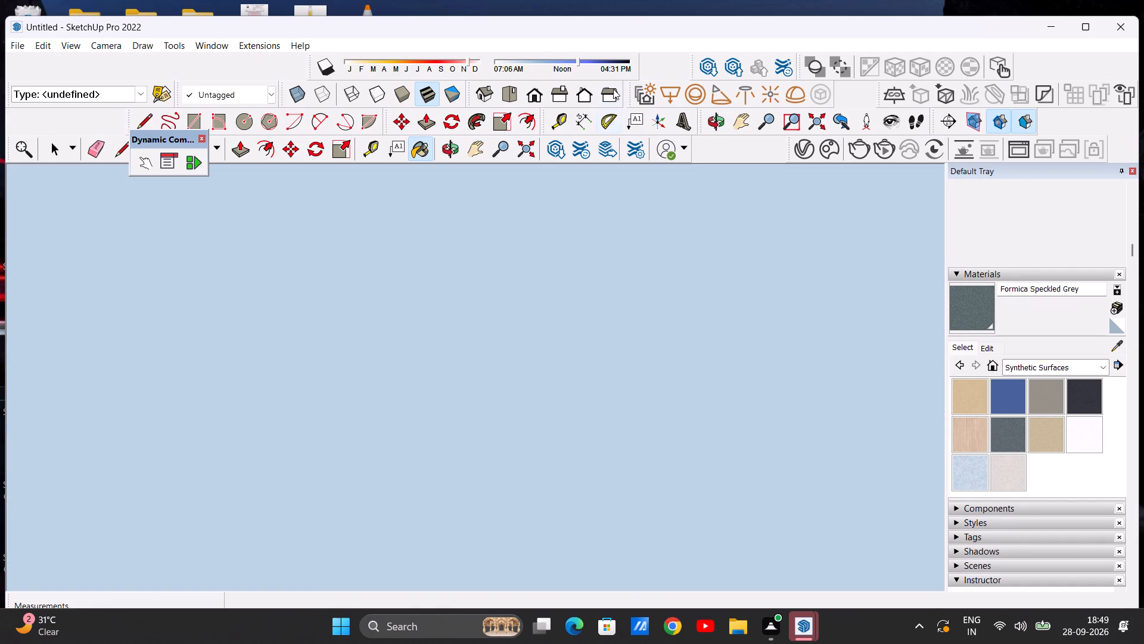
left_click(533, 91)
scroll(612, 281, "down", 5)
middle_click_drag(713, 355, 505, 365)
scroll(521, 314, "up", 7)
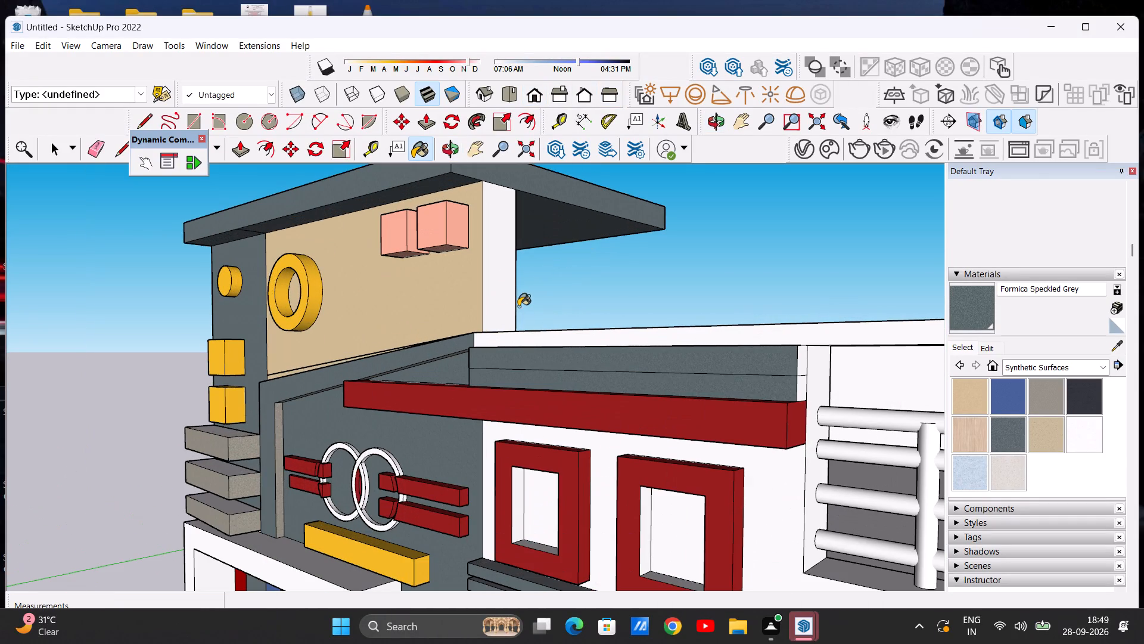
left_click(968, 402)
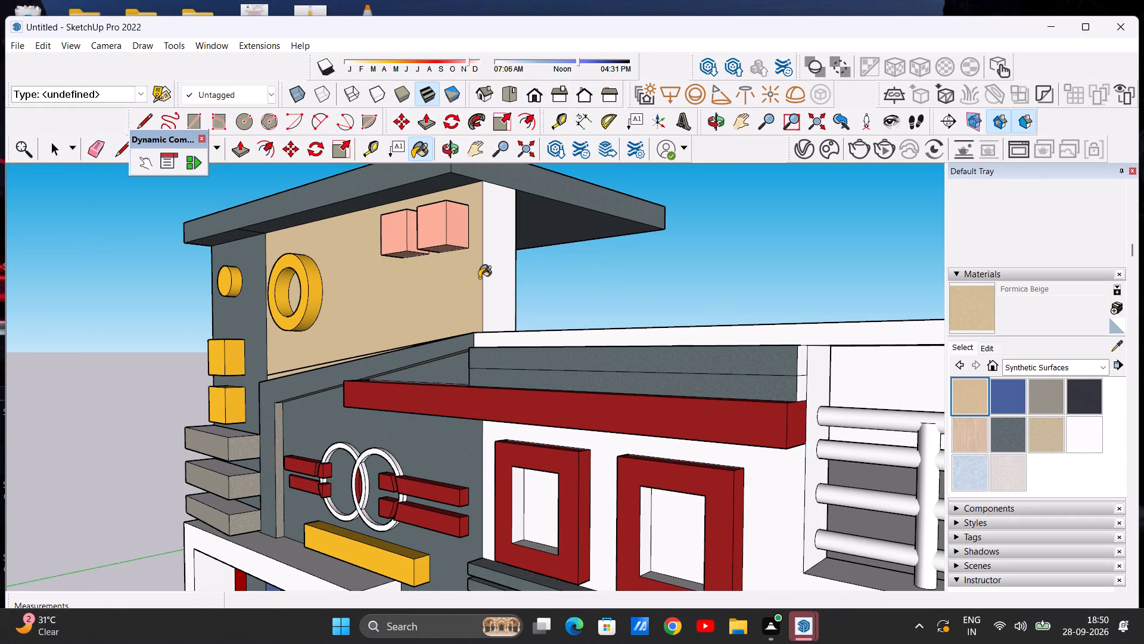
left_click(494, 278)
scroll(558, 303, "down", 4)
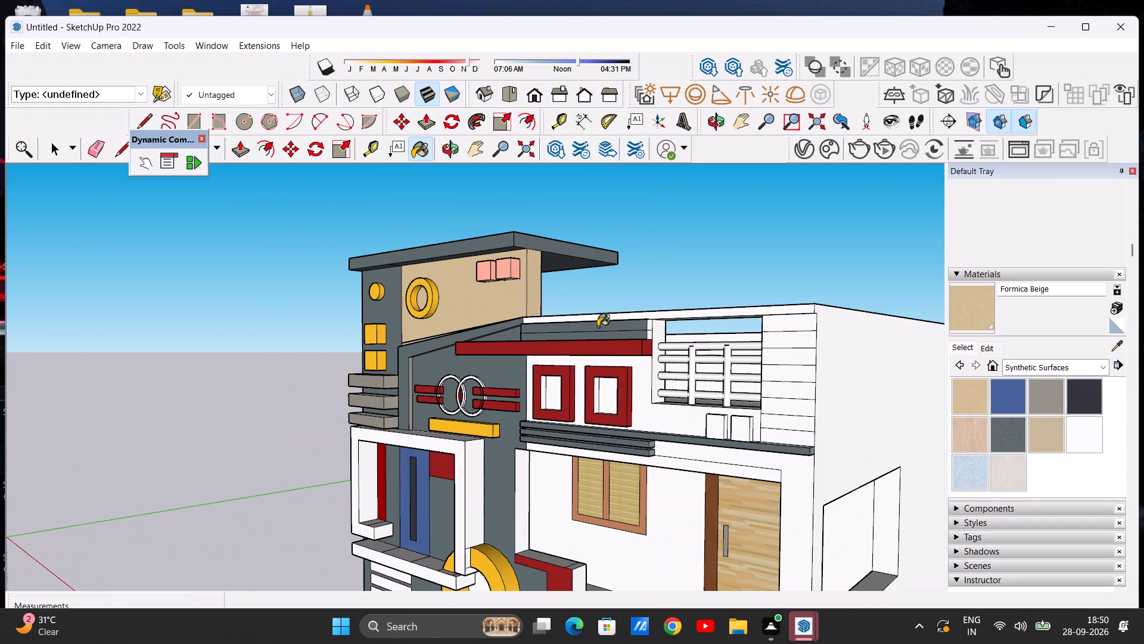
key("space")
Examine the upper floor's balcony opening, pipe railing and white walls for surfaces that still need colour.
middle_click_drag(519, 366, 676, 378)
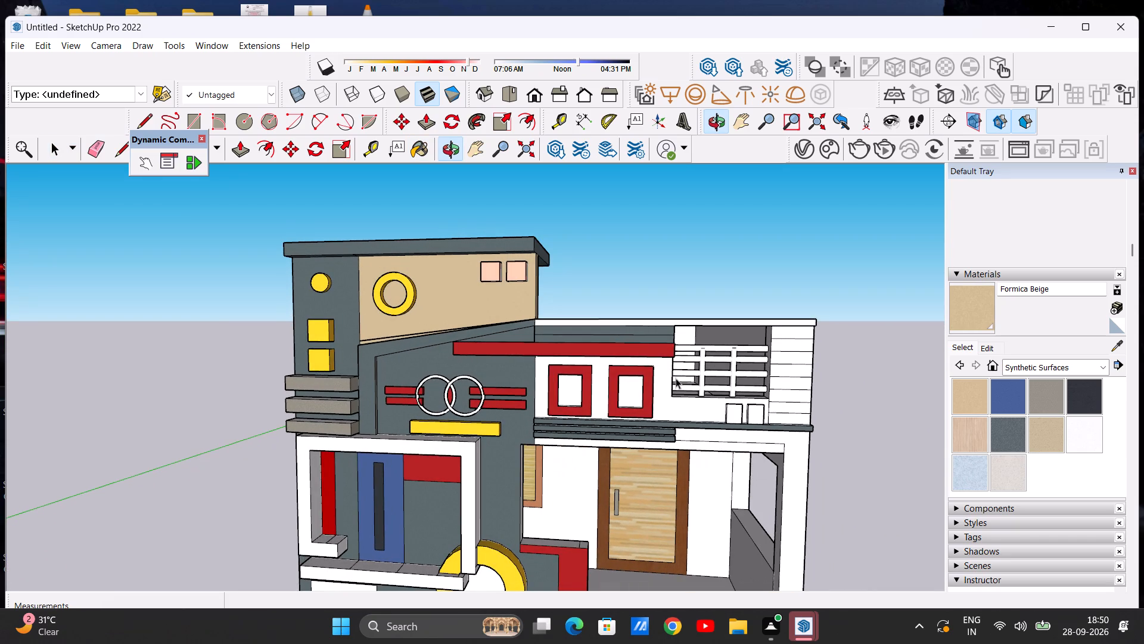
scroll(730, 371, "up", 4)
middle_click_drag(732, 372, 722, 359)
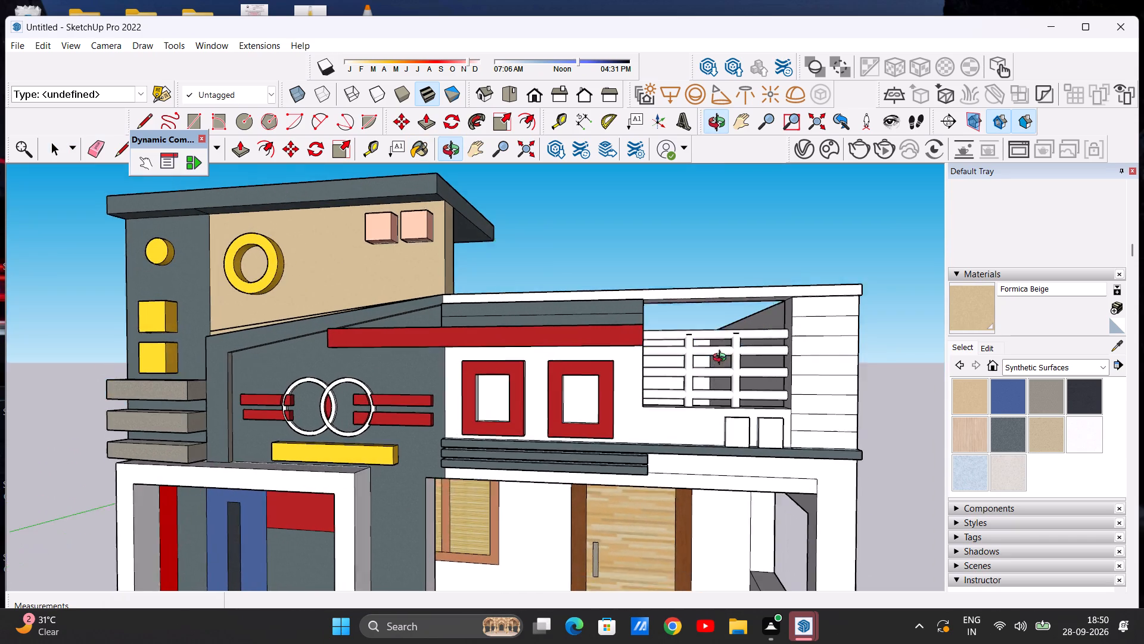
middle_click_drag(722, 359, 726, 362)
scroll(795, 321, "up", 5)
middle_click_drag(676, 361, 544, 376)
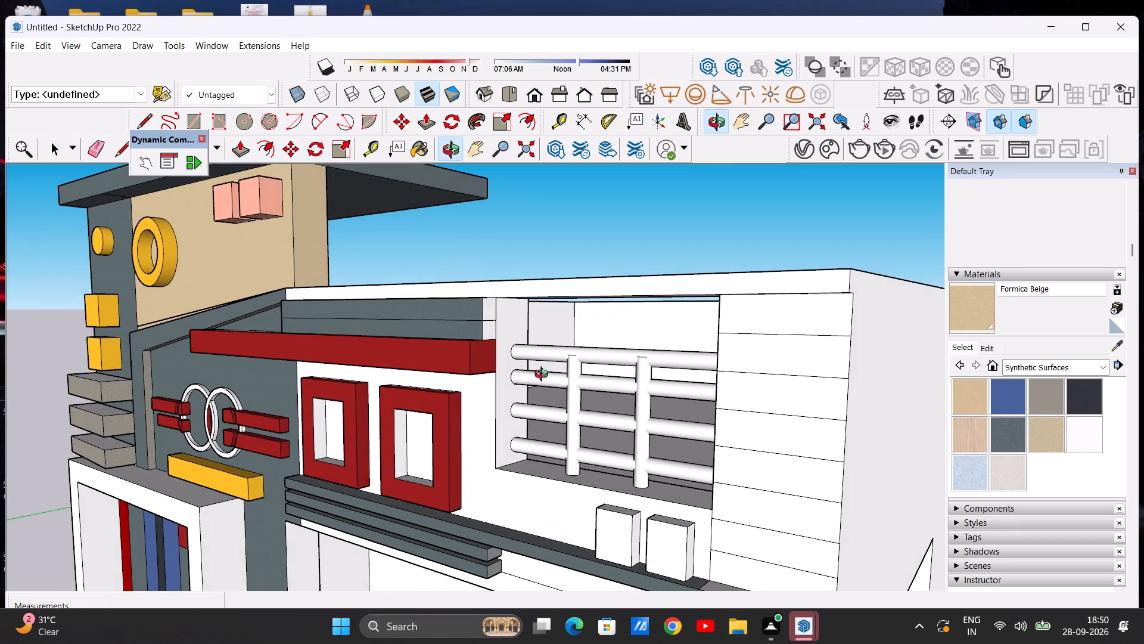
middle_click_drag(544, 376, 622, 387)
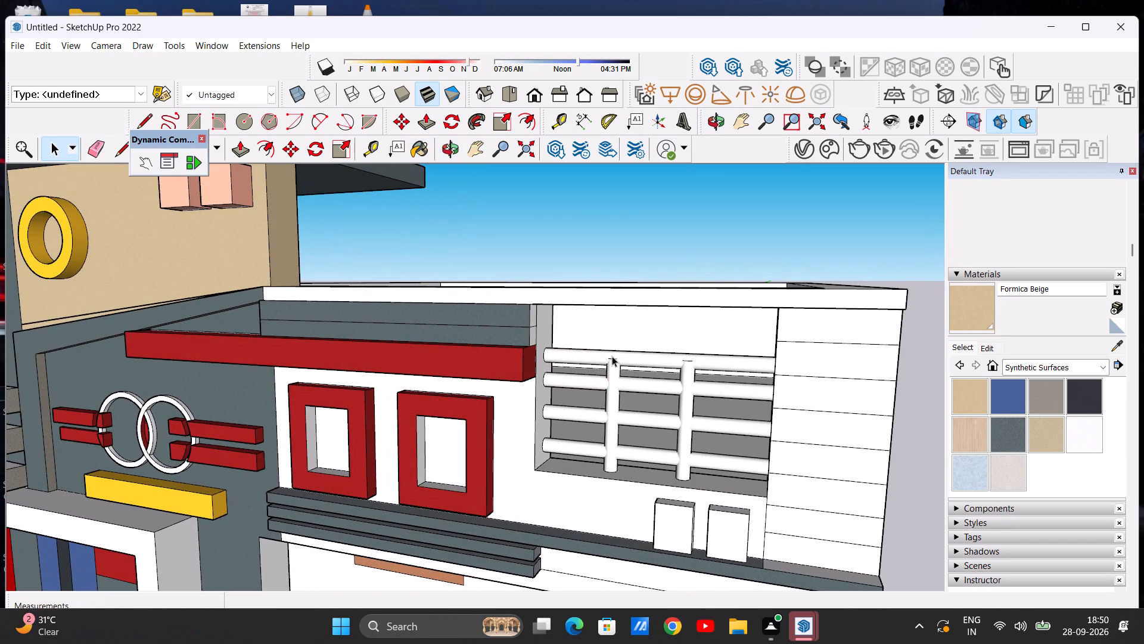
scroll(623, 324, "up", 1)
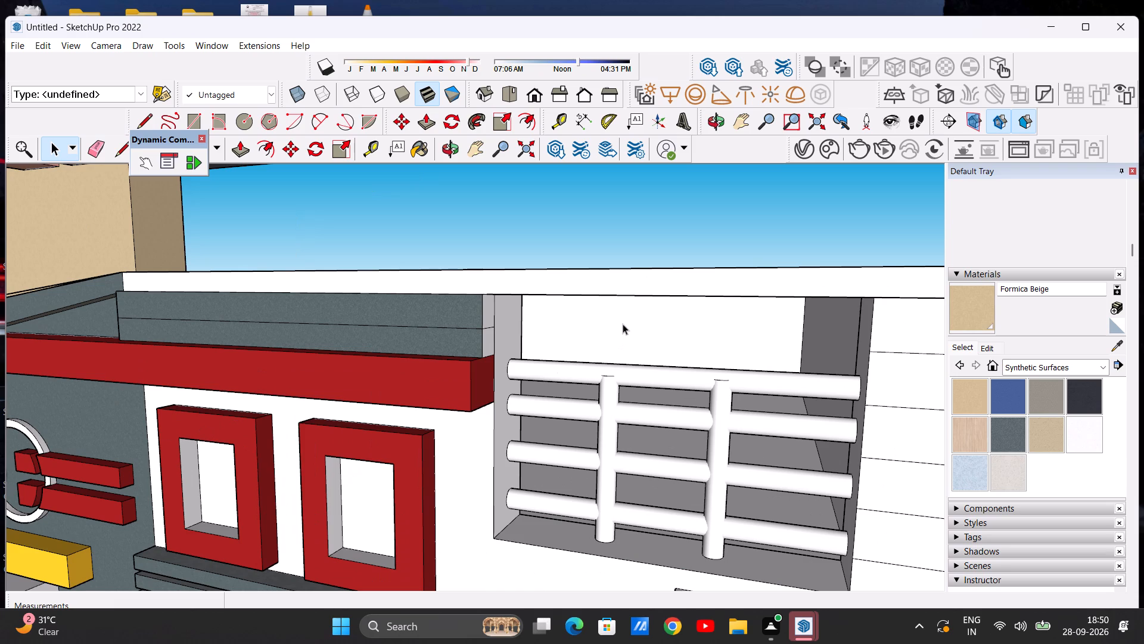
scroll(624, 253, "down", 7)
scroll(731, 301, "up", 5)
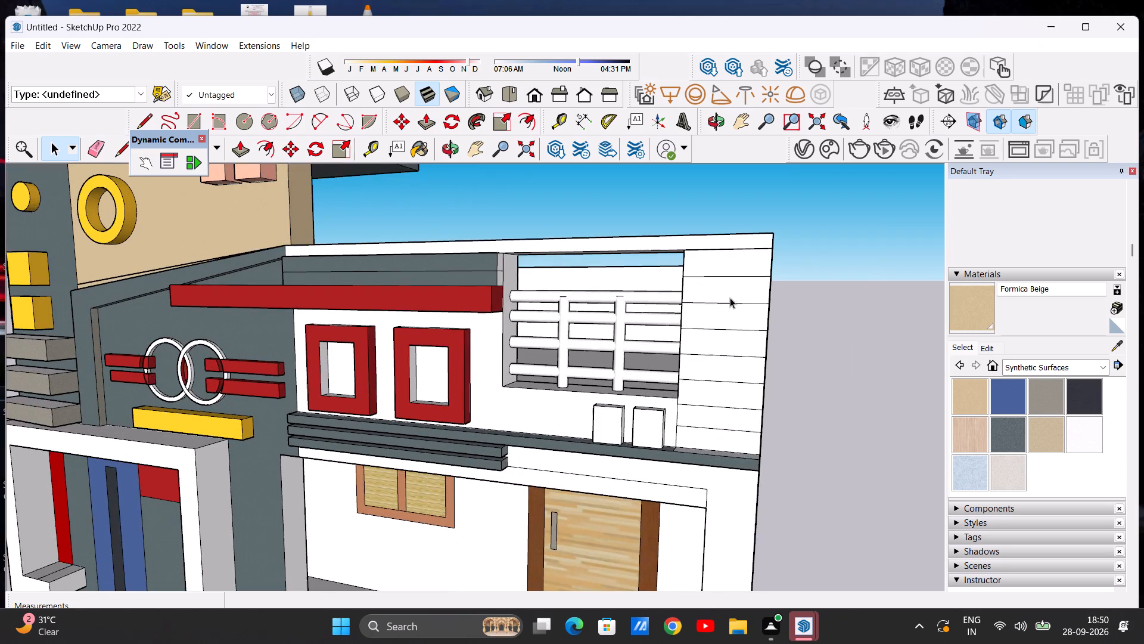
middle_click_drag(720, 312, 729, 289)
scroll(730, 292, "up", 4)
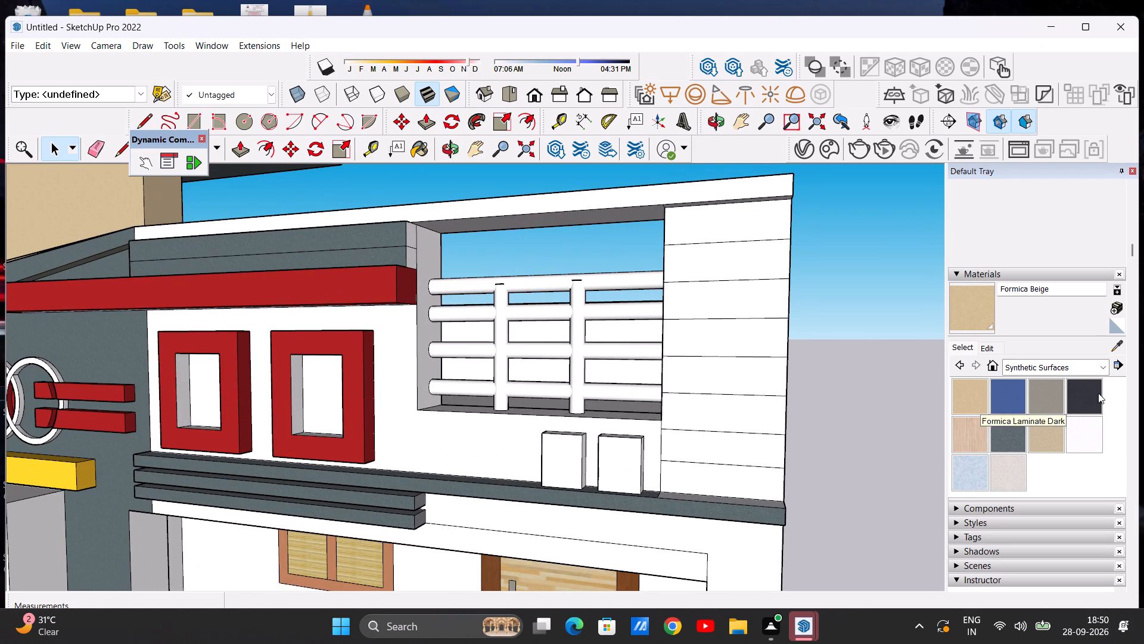
Paint the balcony railing's four horizontal pipes and two vertical posts with Formica Laminate Dark, leaving the wall behind uncoloured.
left_click(1090, 399)
scroll(605, 252, "up", 3)
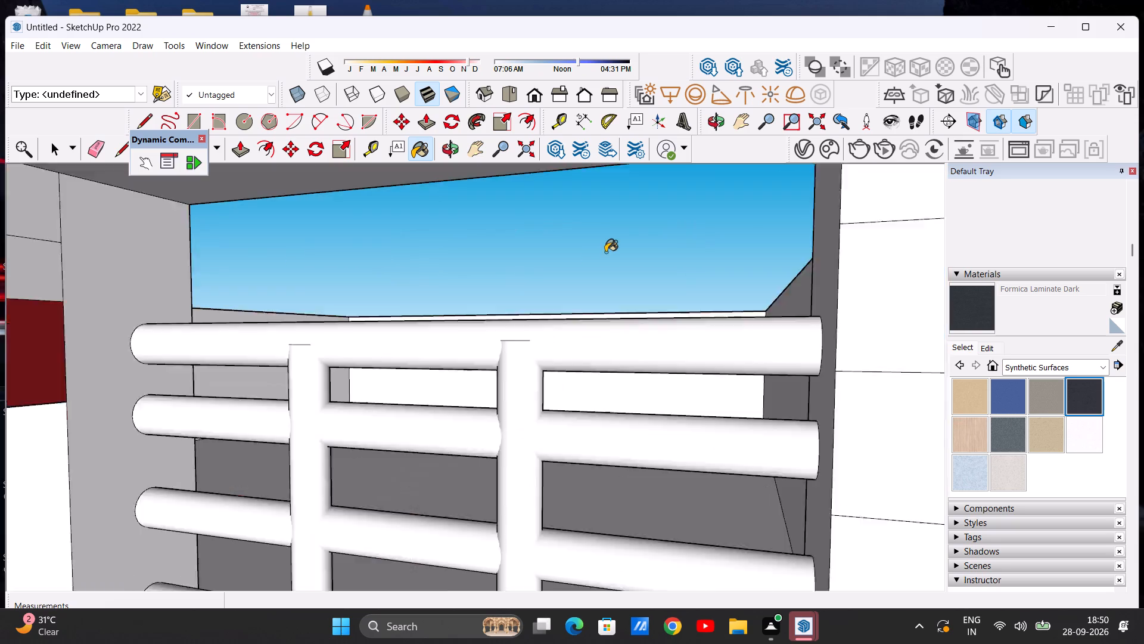
scroll(605, 252, "up", 1)
scroll(603, 293, "down", 2)
left_click(585, 328)
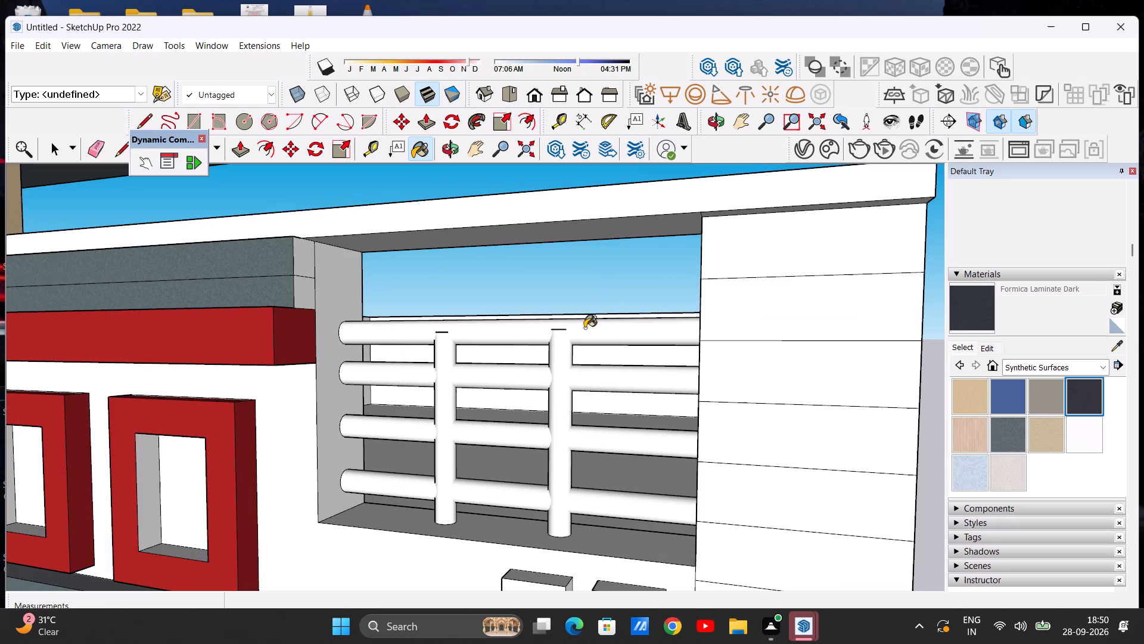
left_click(568, 355)
left_click(581, 374)
left_click(607, 426)
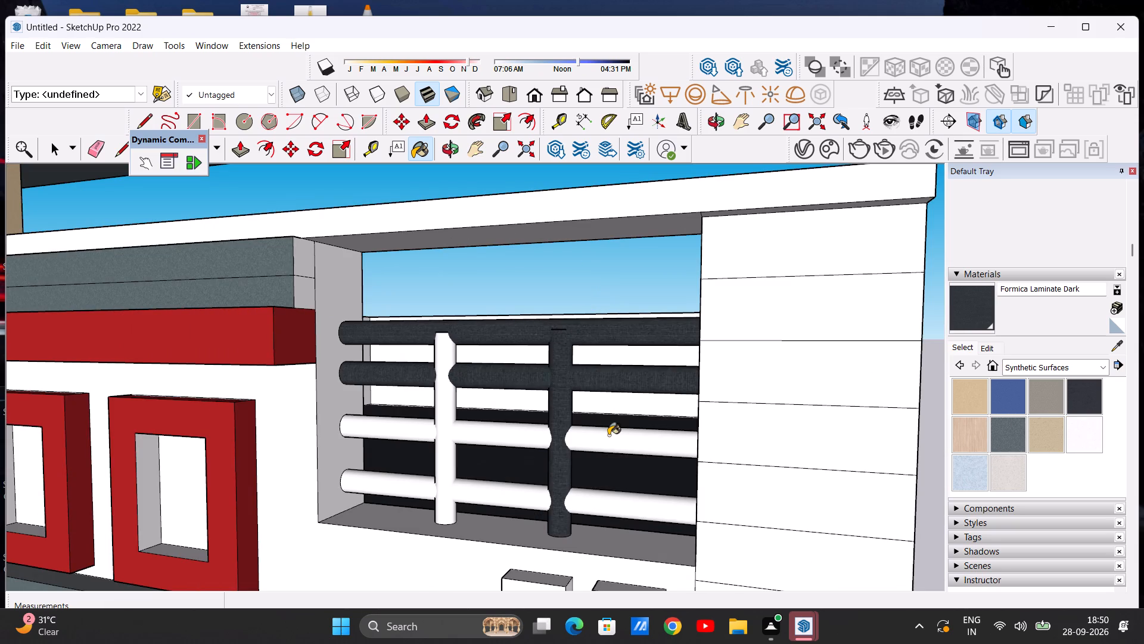
key("ctrl+z")
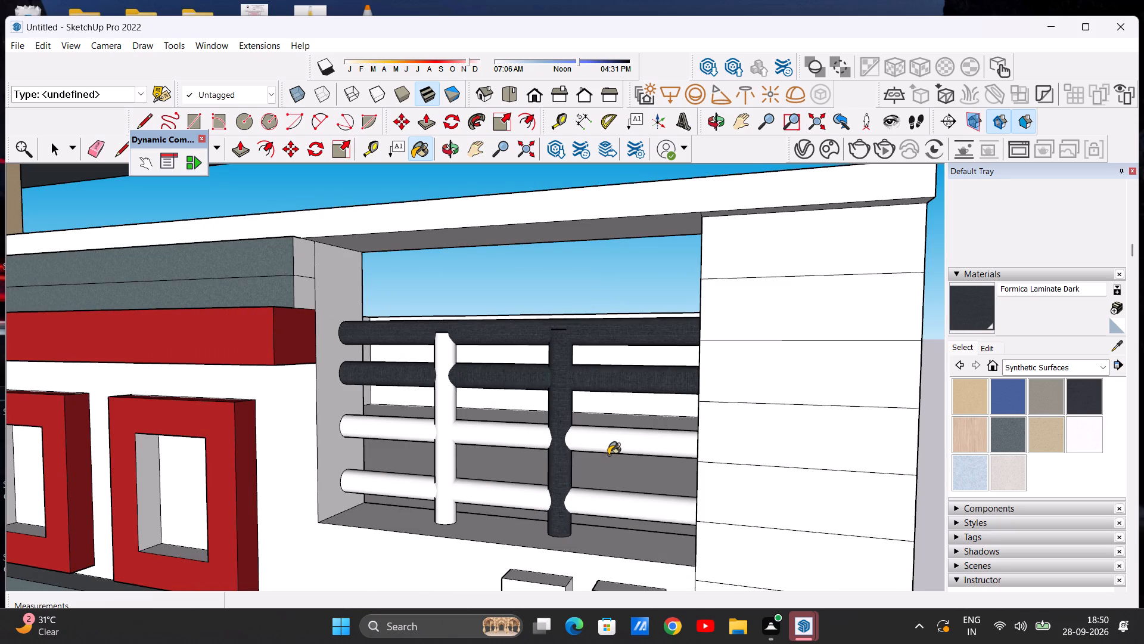
left_click(590, 445)
left_click(596, 499)
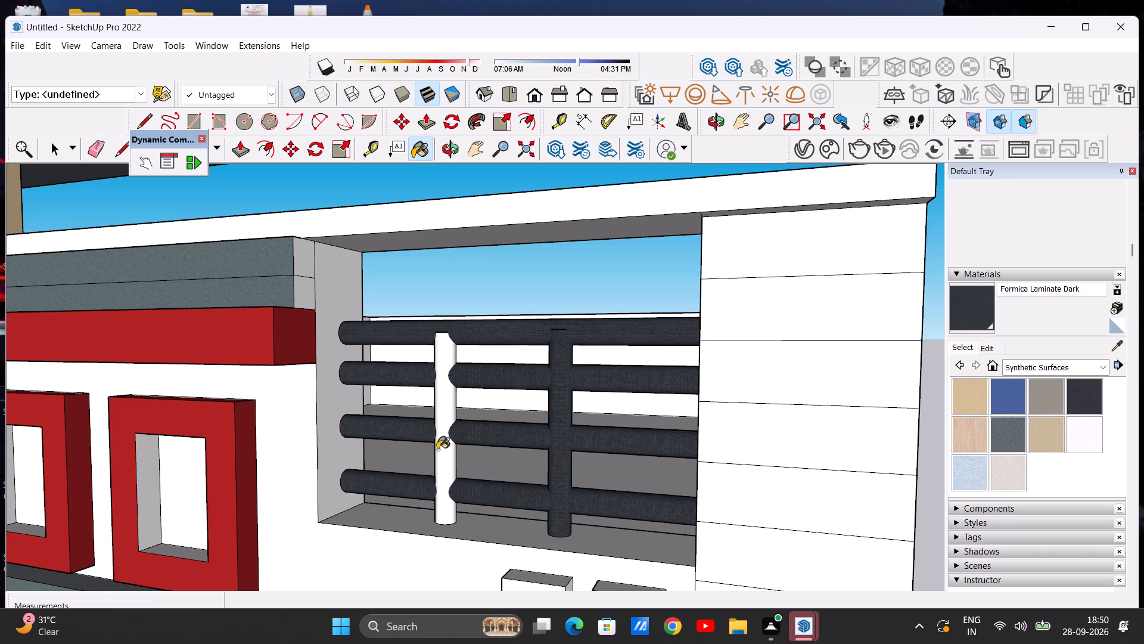
left_click(440, 451)
key("space")
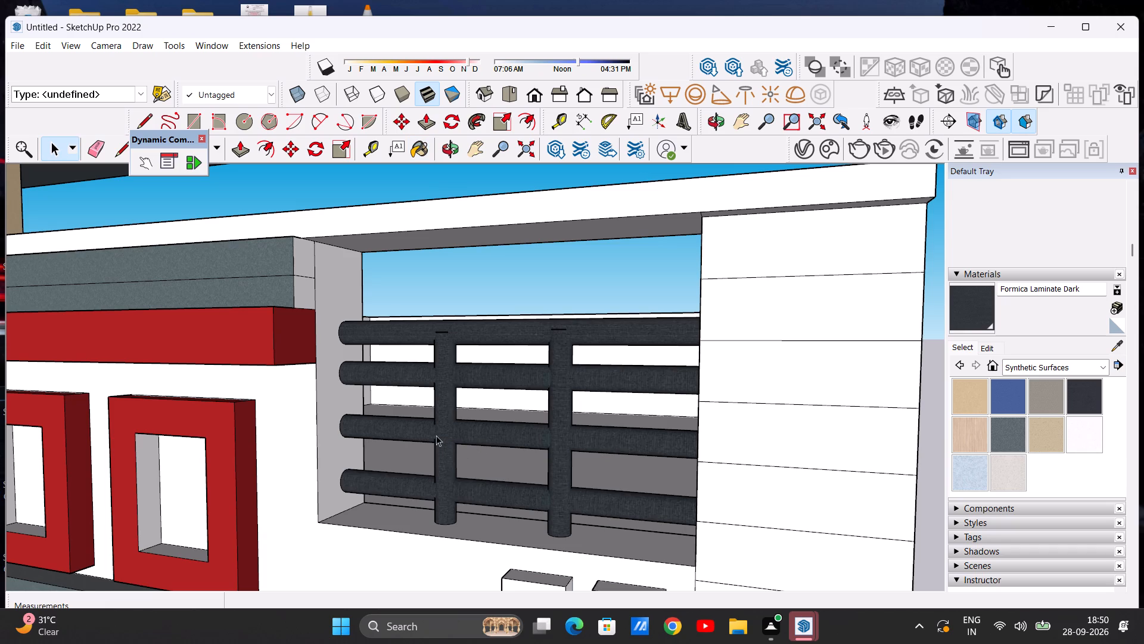
Paint the panes inside the two red upper-floor window frames with Formica Blue.
scroll(442, 364, "down", 4)
middle_click_drag(331, 392, 448, 385)
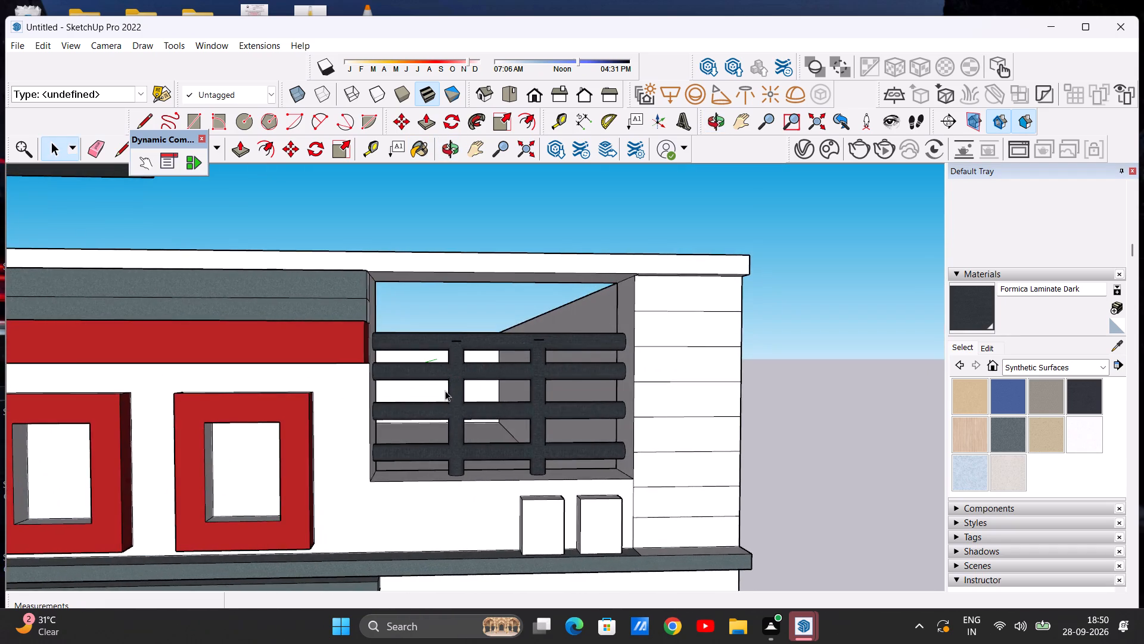
scroll(445, 394, "down", 13)
scroll(492, 395, "up", 7)
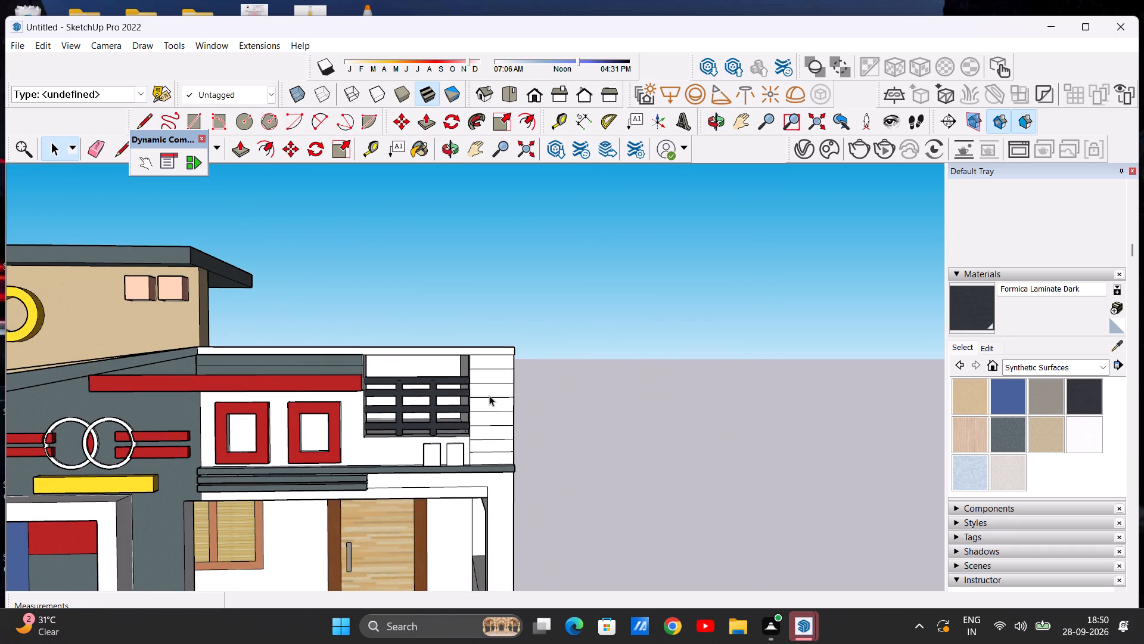
scroll(486, 396, "up", 1)
scroll(240, 405, "up", 1)
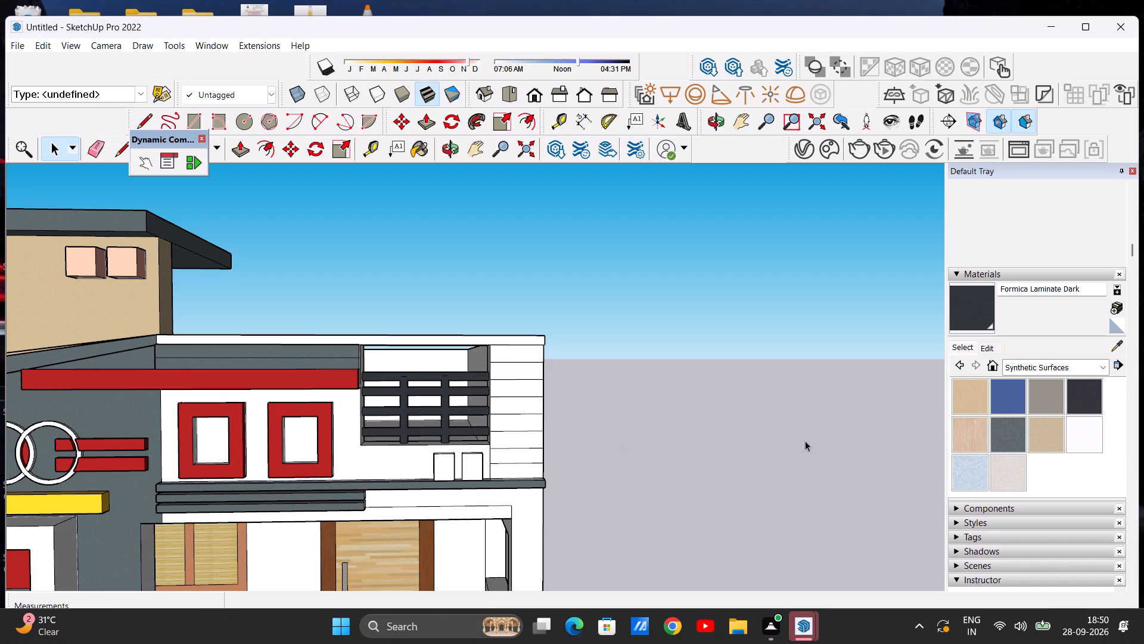
left_click(1013, 392)
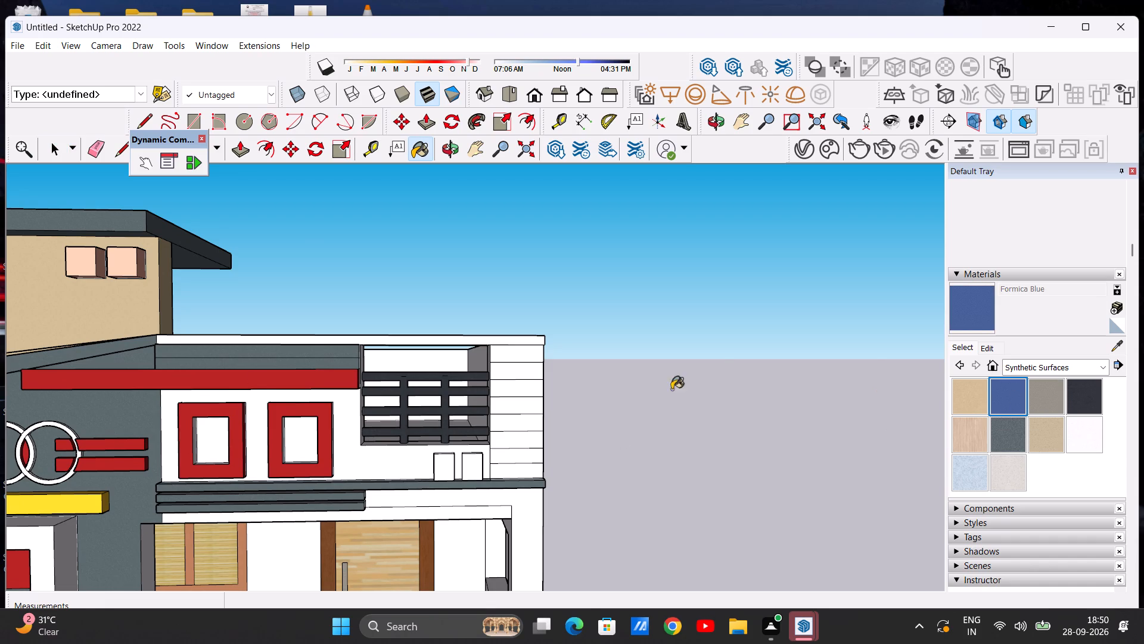
scroll(175, 408, "up", 7)
left_click(241, 501)
left_click(397, 479)
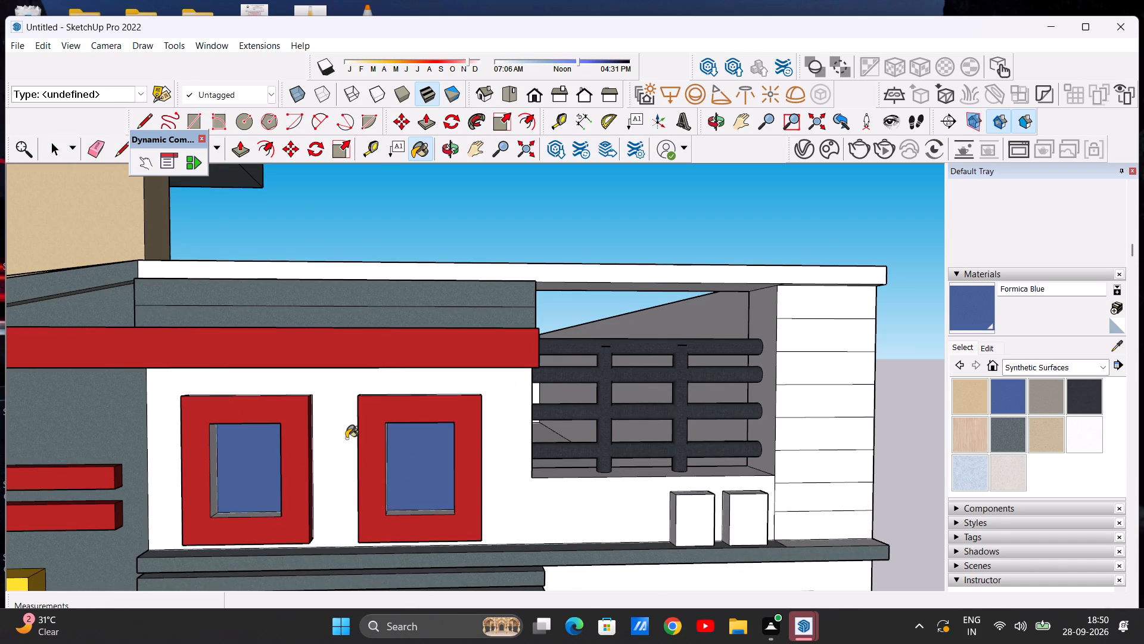
Paint the inner side, bottom and top recess faces of both red-framed upper-floor windows with Formica Blue.
scroll(343, 438, "down", 1)
middle_click_drag(293, 440, 197, 459)
scroll(251, 448, "up", 6)
left_click(258, 443)
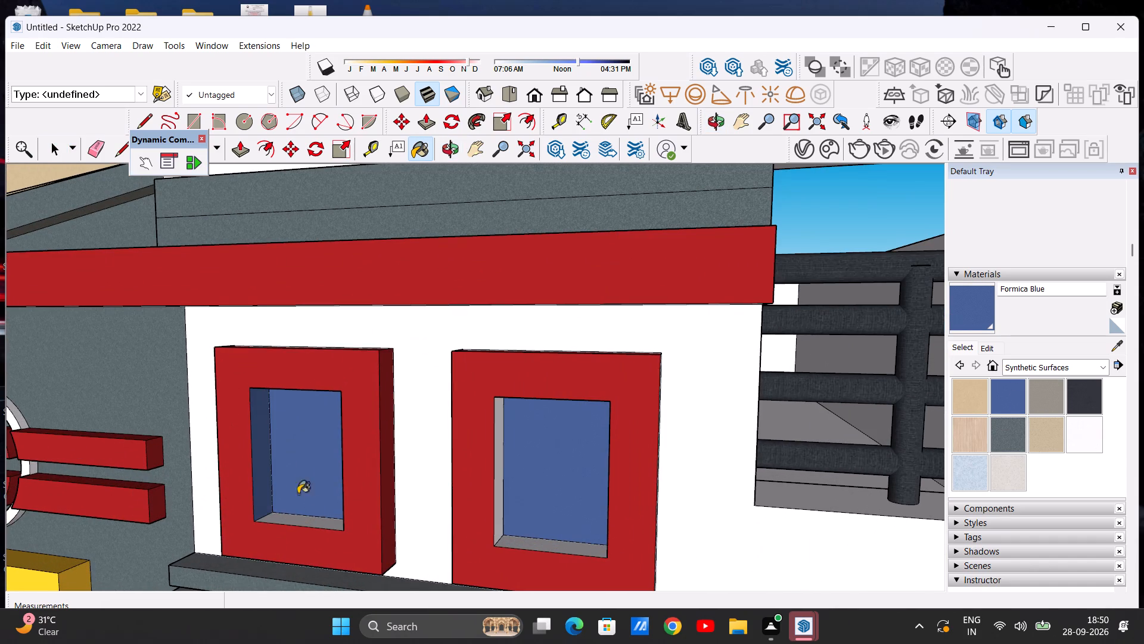
left_click(310, 522)
middle_click_drag(263, 488, 473, 487)
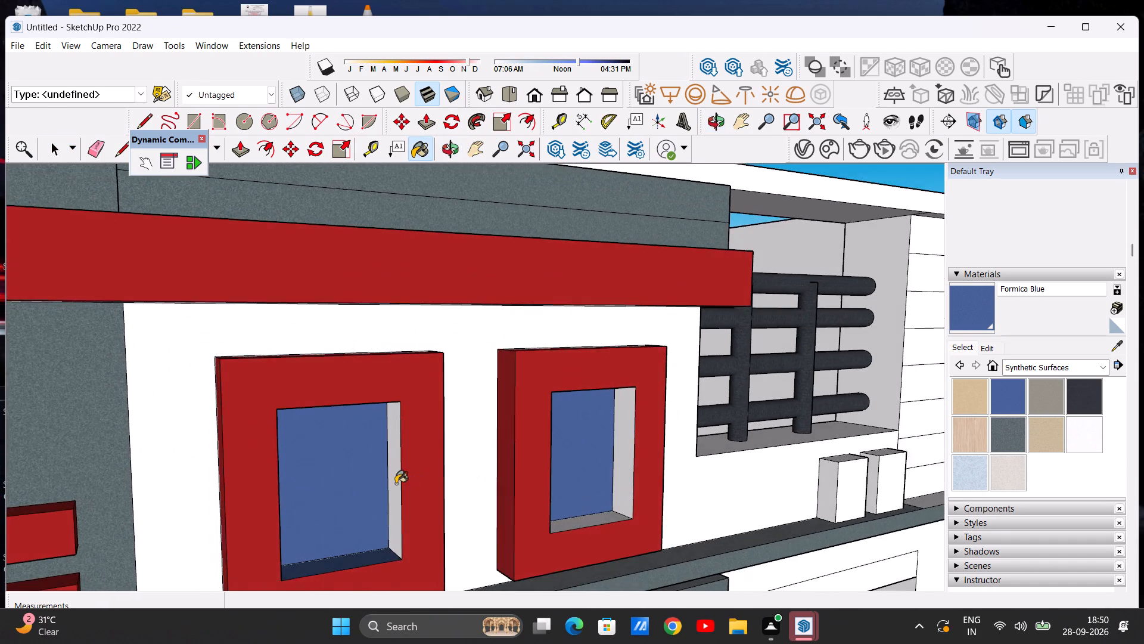
scroll(396, 484, "up", 2)
left_click(396, 484)
left_click(666, 457)
left_click(632, 527)
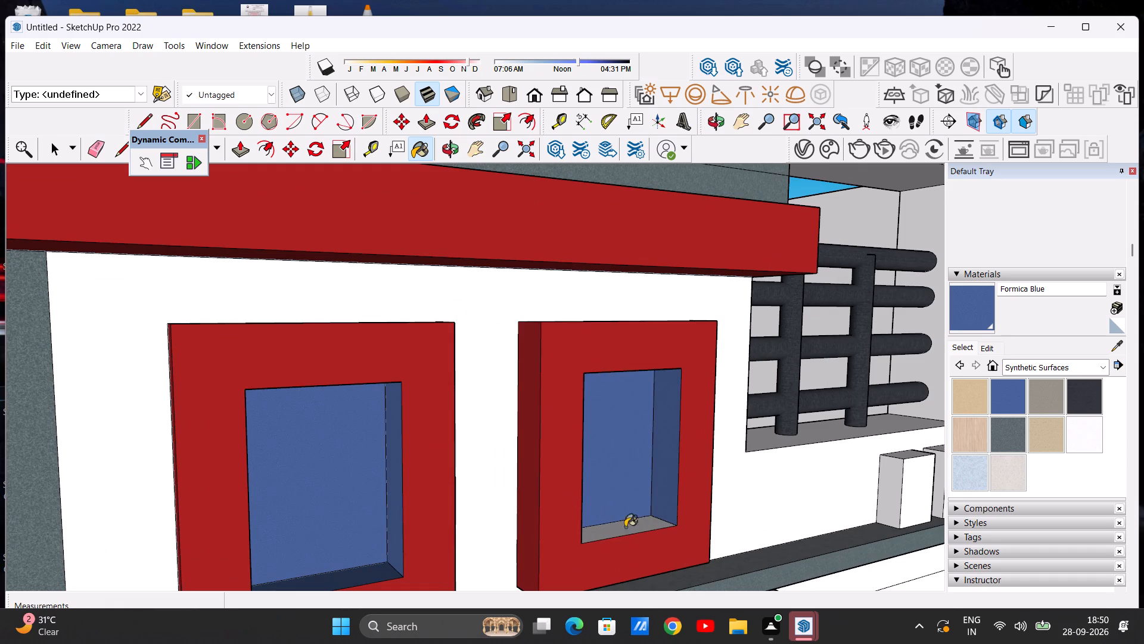
scroll(599, 462, "down", 3)
middle_click_drag(615, 473, 391, 482)
scroll(414, 462, "up", 3)
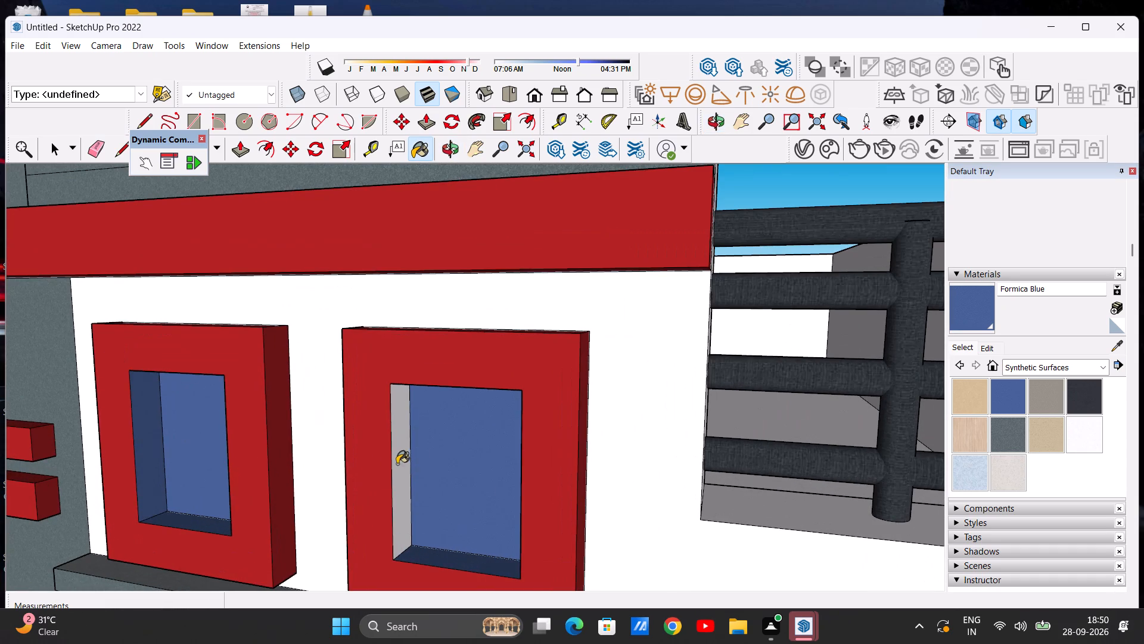
left_click(397, 464)
scroll(462, 465, "down", 7)
middle_click_drag(370, 514, 403, 382)
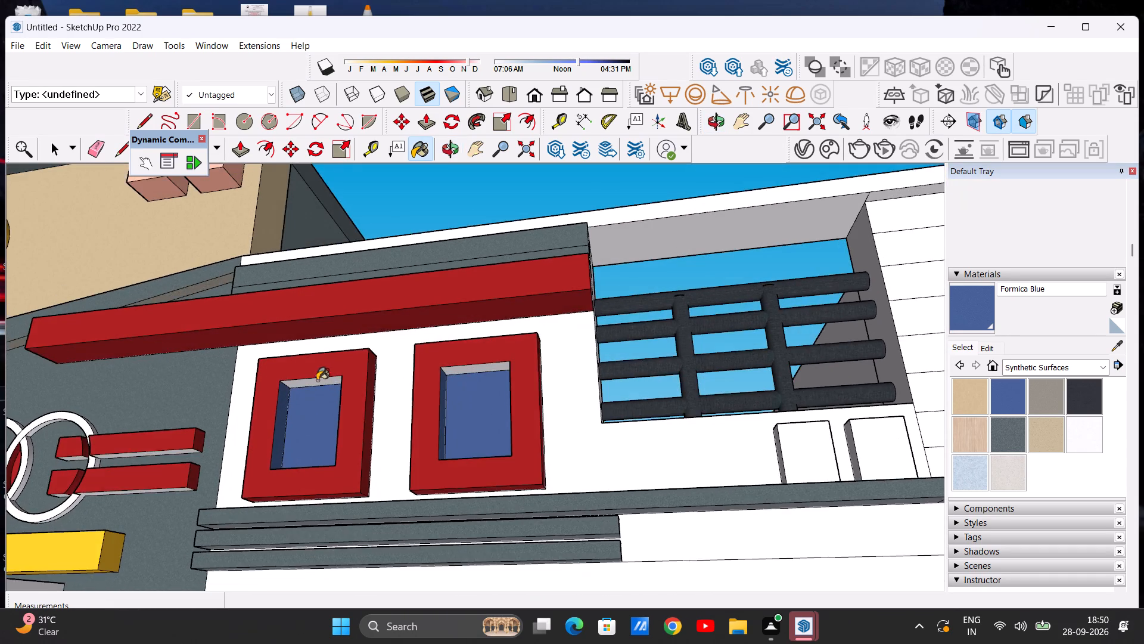
scroll(316, 382, "up", 6)
left_click(313, 384)
left_click(583, 365)
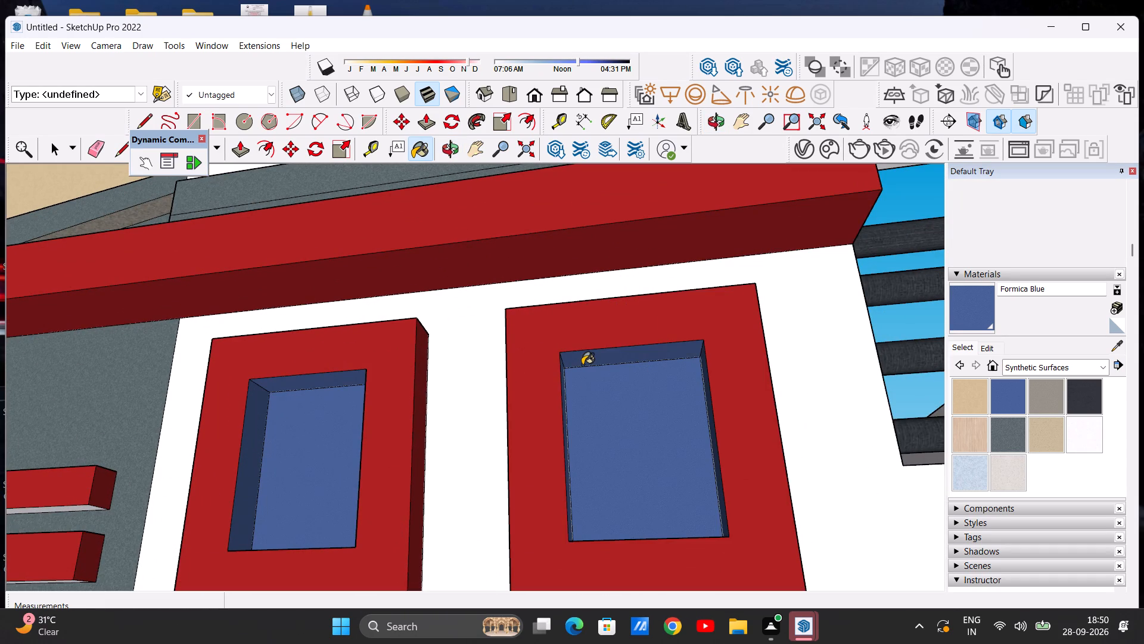
key("space")
Switch the material collection from Synthetic Surfaces to Colors-Named for colouring the two white boxes below the balcony railing.
scroll(579, 370, "down", 13)
middle_click_drag(578, 373, 590, 475)
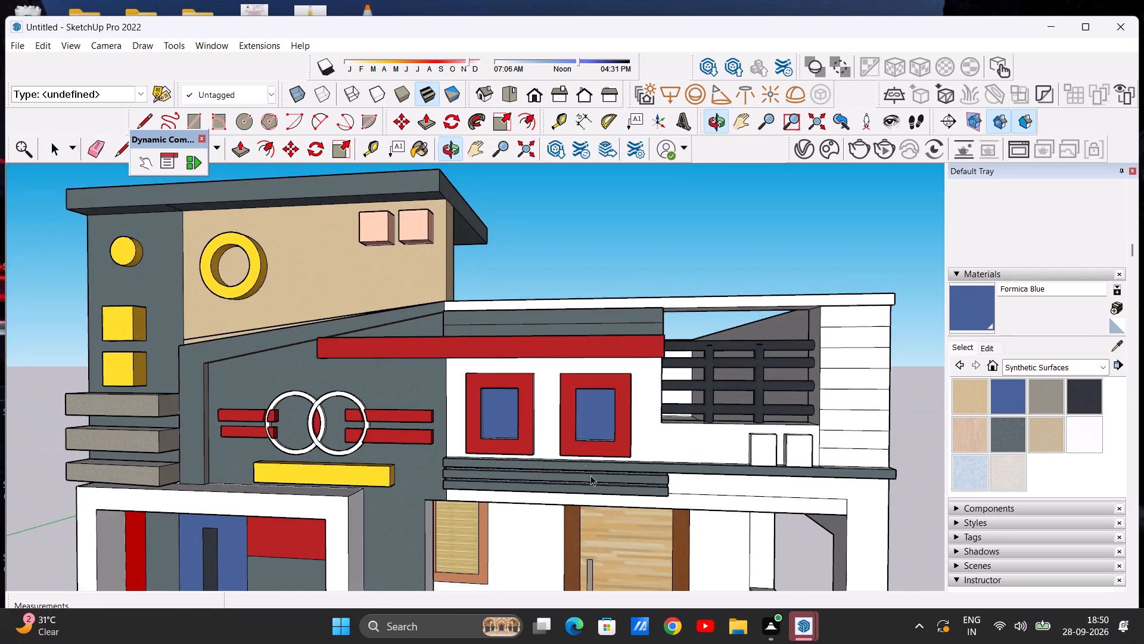
scroll(408, 330, "down", 4)
scroll(675, 425, "up", 5)
scroll(520, 360, "up", 2)
middle_click_drag(644, 401, 666, 401)
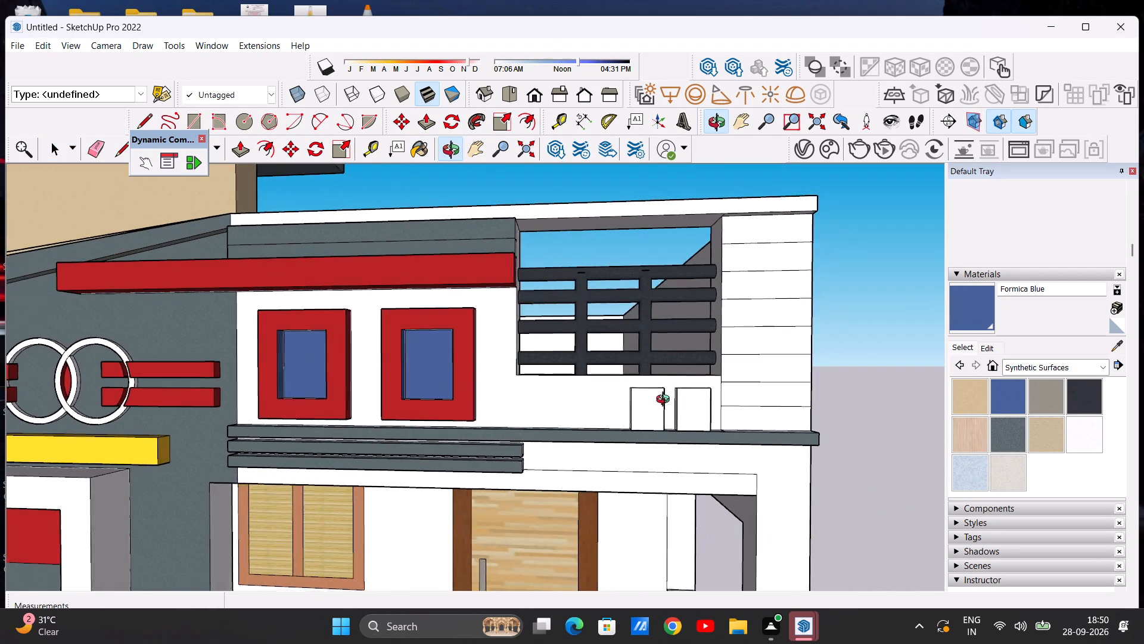
middle_click_drag(666, 401, 677, 401)
scroll(668, 408, "up", 3)
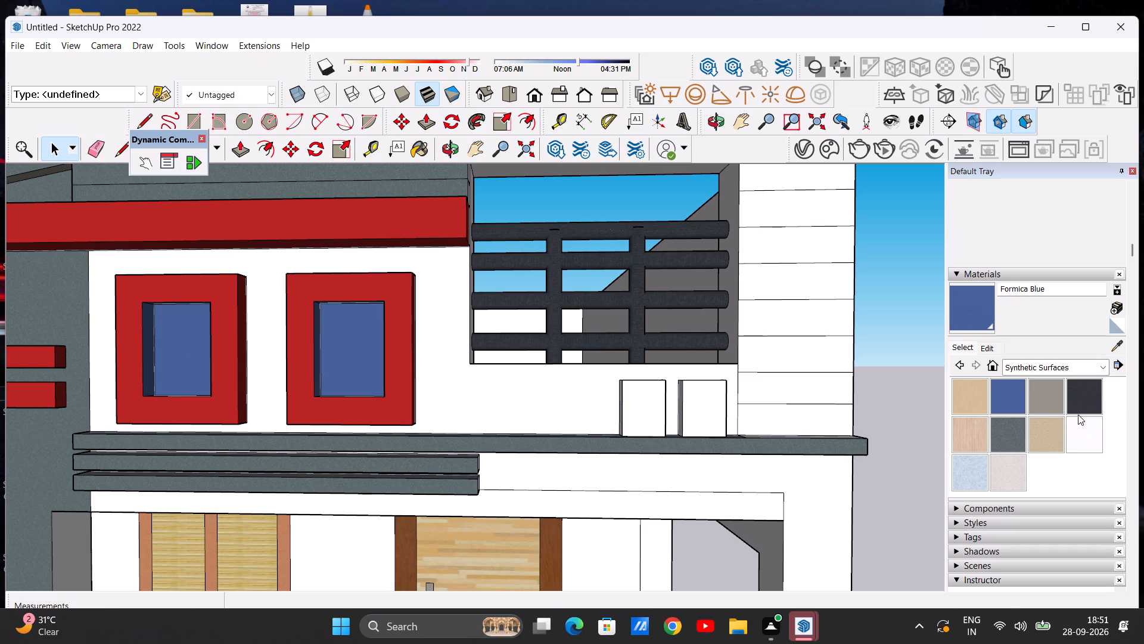
left_click(1103, 368)
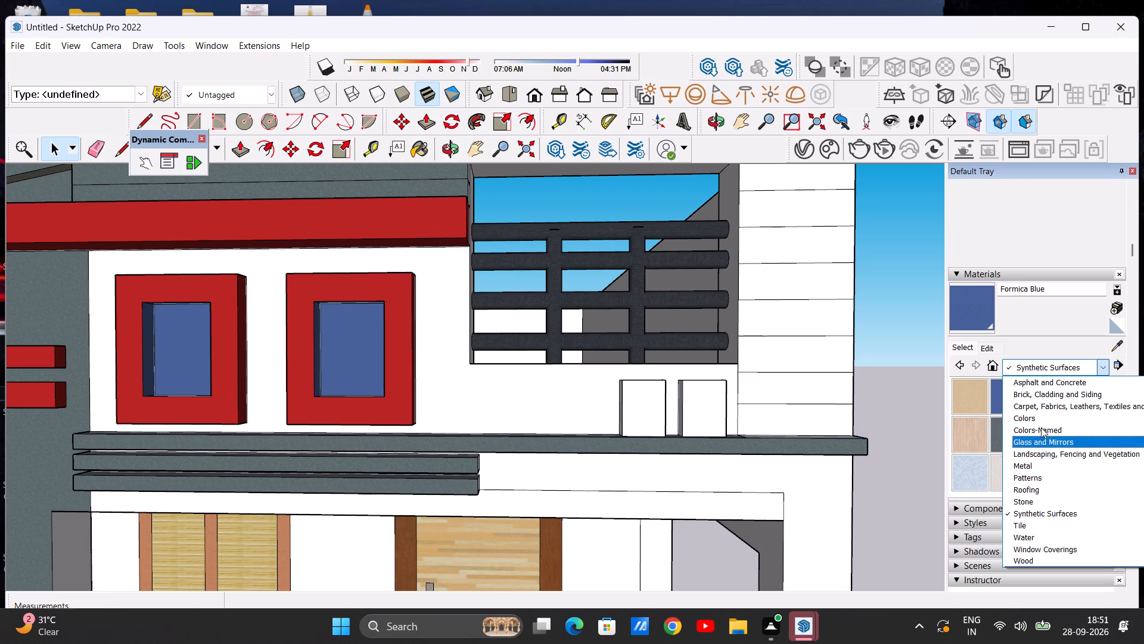
left_click(1040, 429)
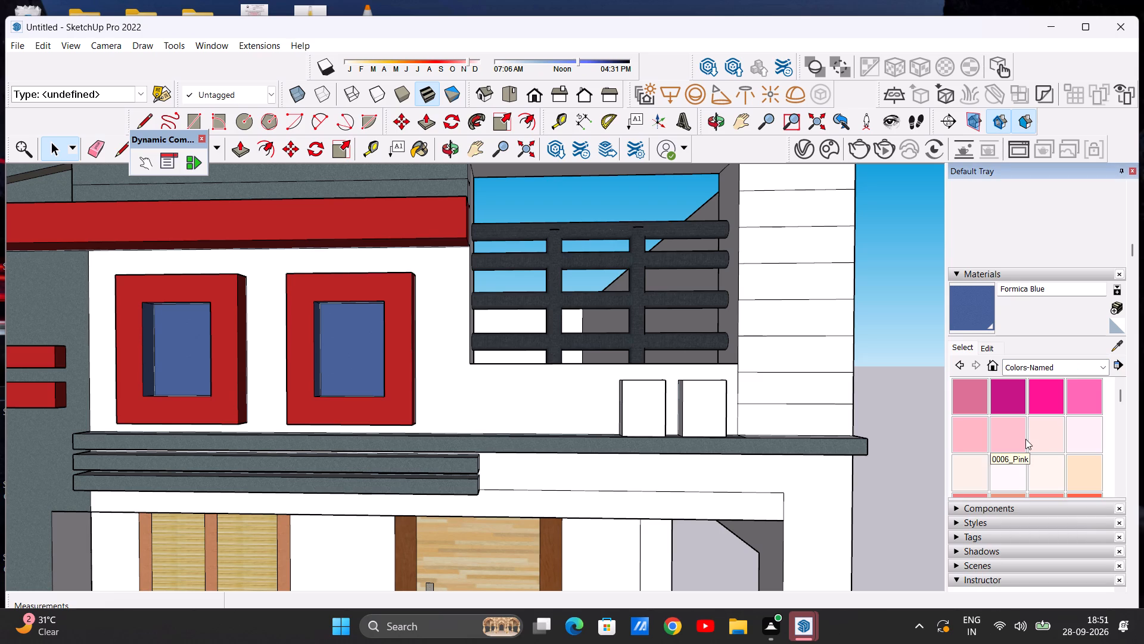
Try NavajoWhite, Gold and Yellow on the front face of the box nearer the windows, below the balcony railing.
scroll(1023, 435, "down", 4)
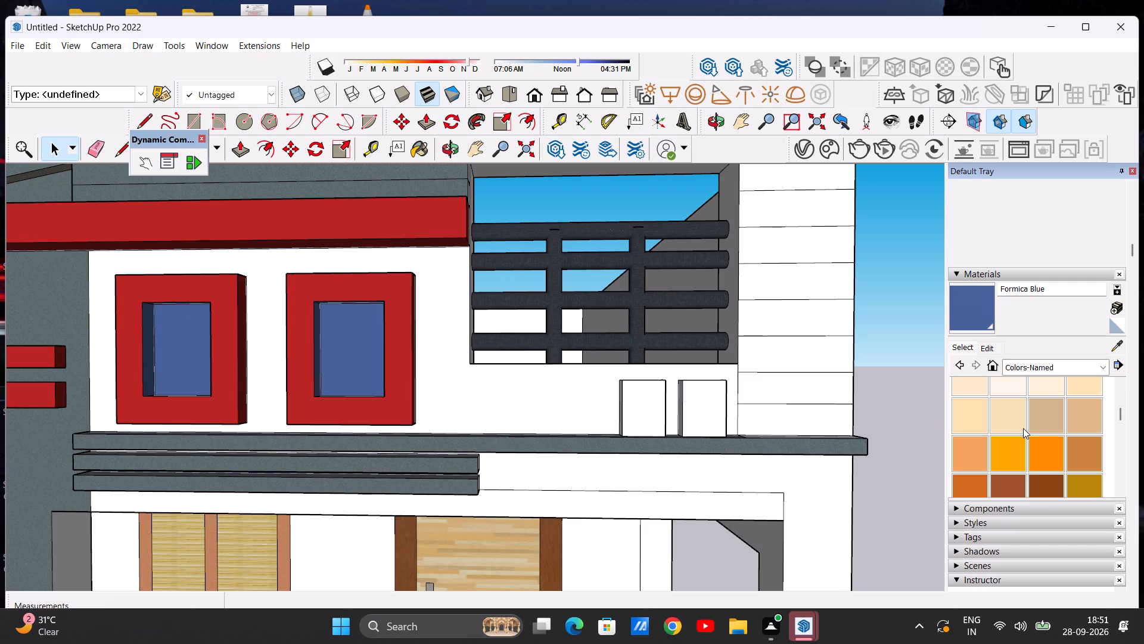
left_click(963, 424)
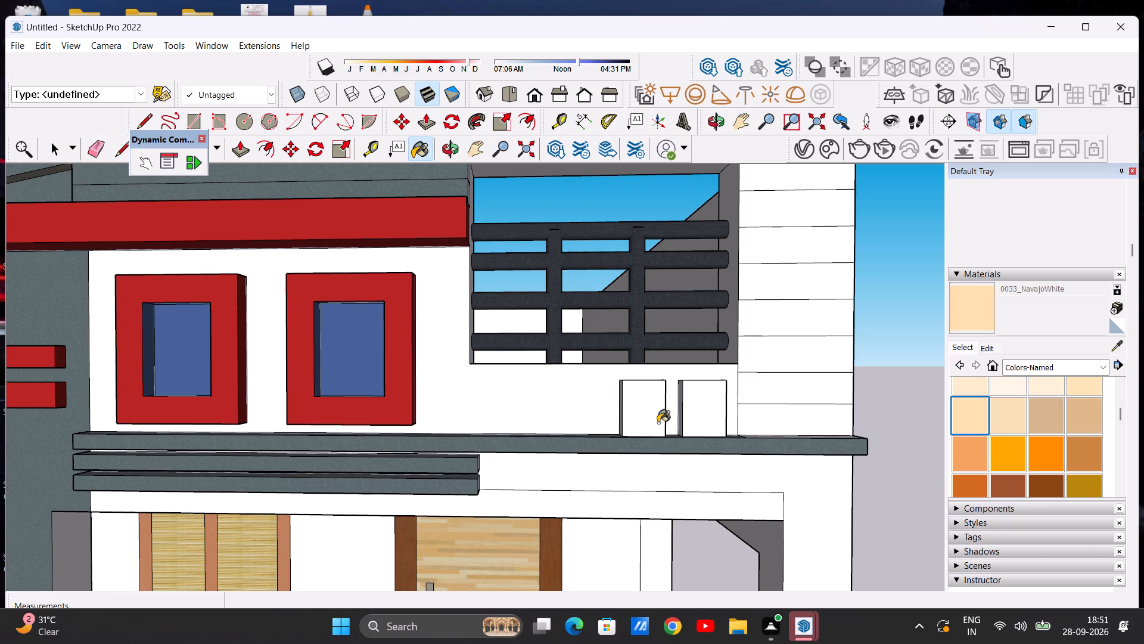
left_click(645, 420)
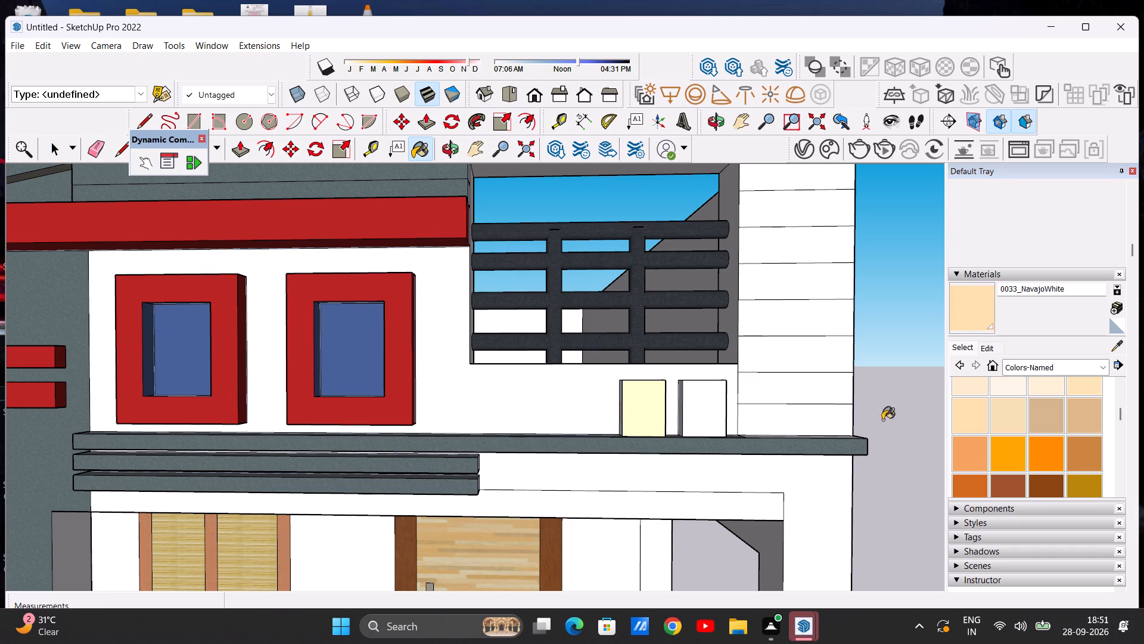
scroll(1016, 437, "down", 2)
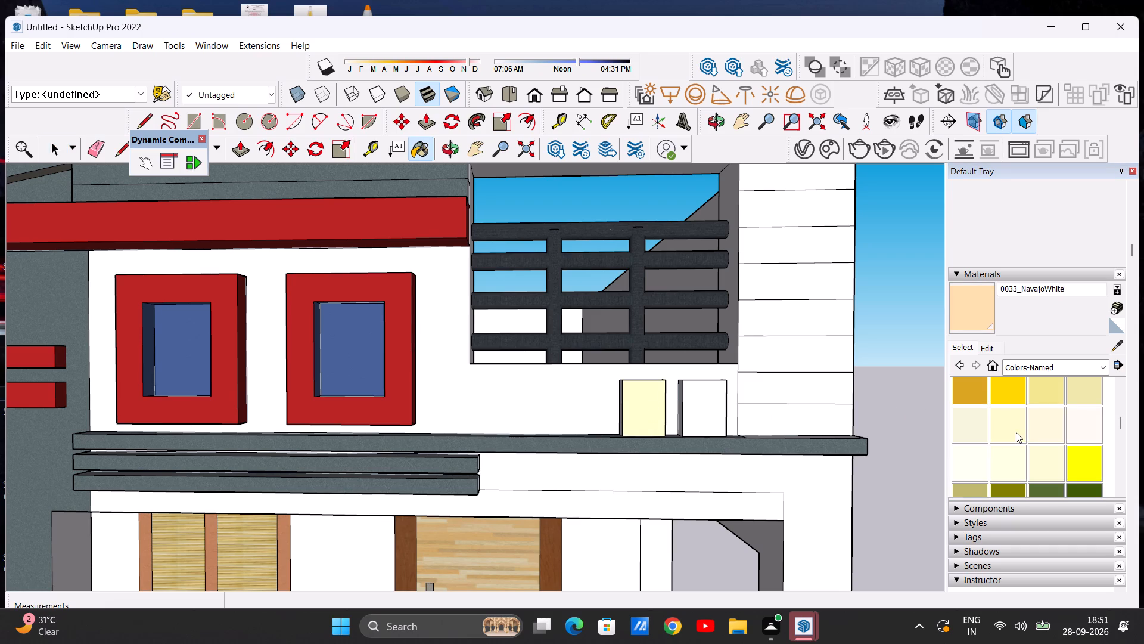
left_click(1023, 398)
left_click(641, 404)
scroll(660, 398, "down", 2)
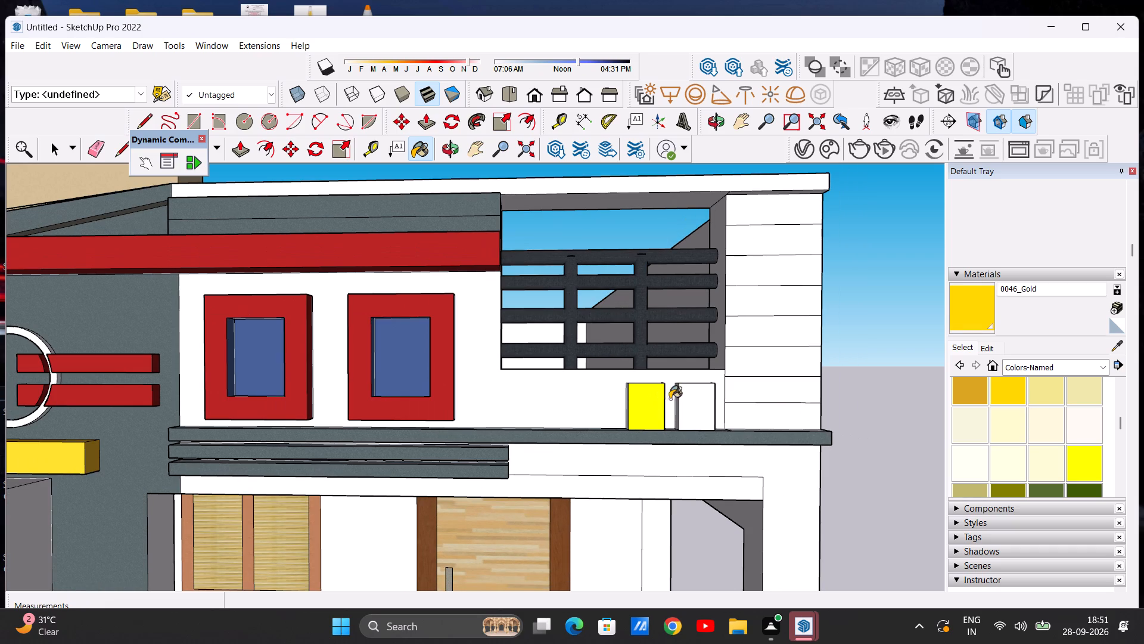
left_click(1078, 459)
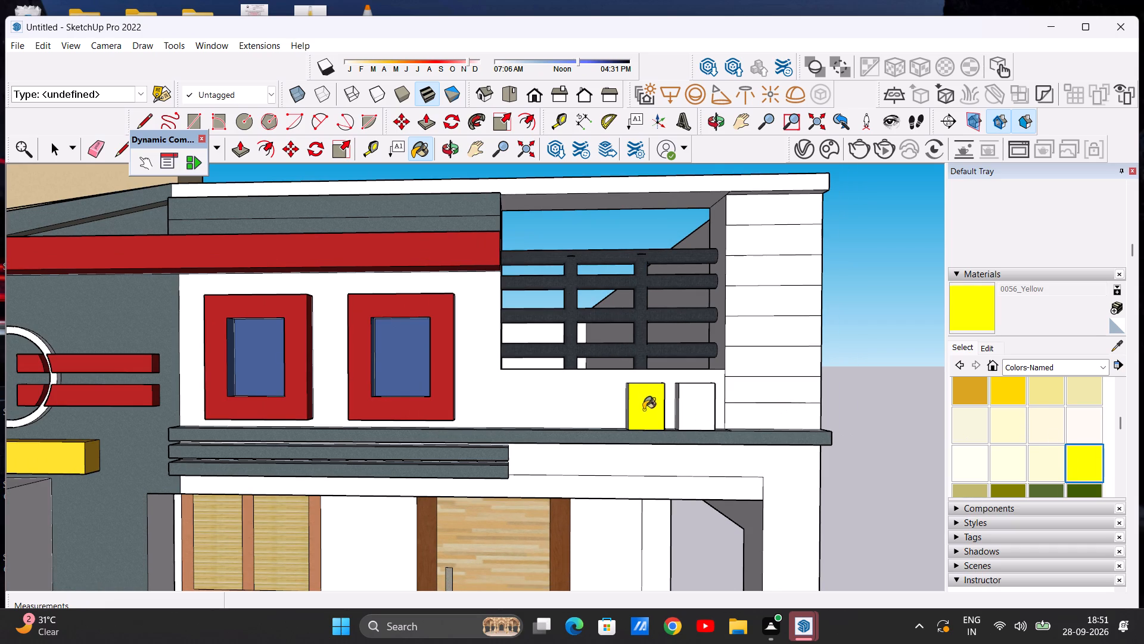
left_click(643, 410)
Paint the front and top faces of both small boxes below the balcony railing with 0047_Khaki.
left_click(1044, 388)
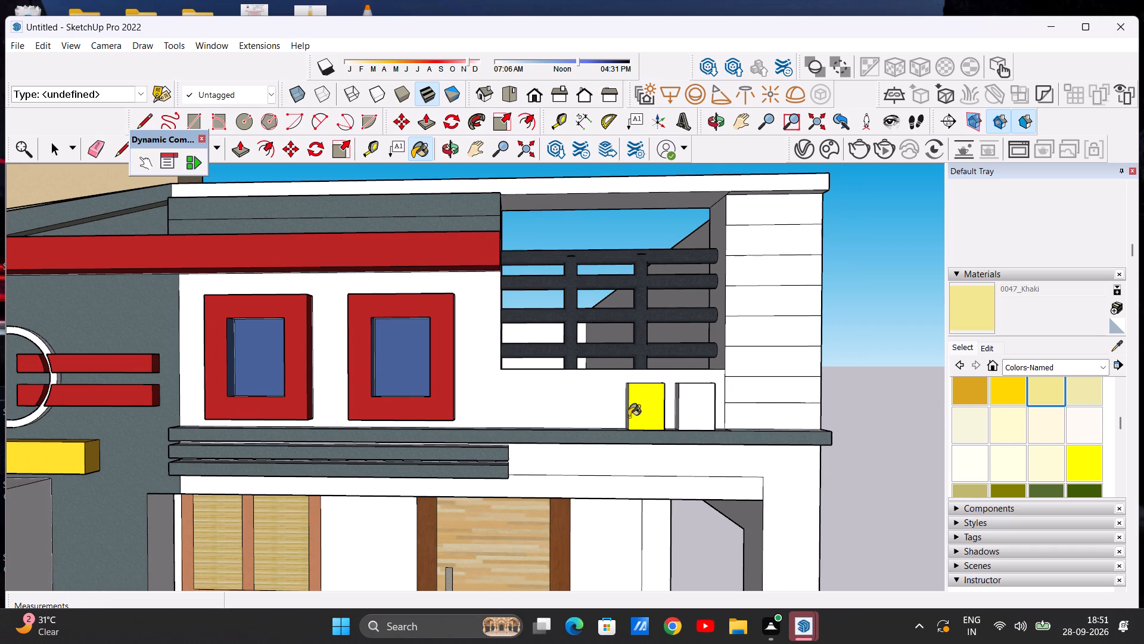
left_click(650, 405)
scroll(657, 390, "down", 17)
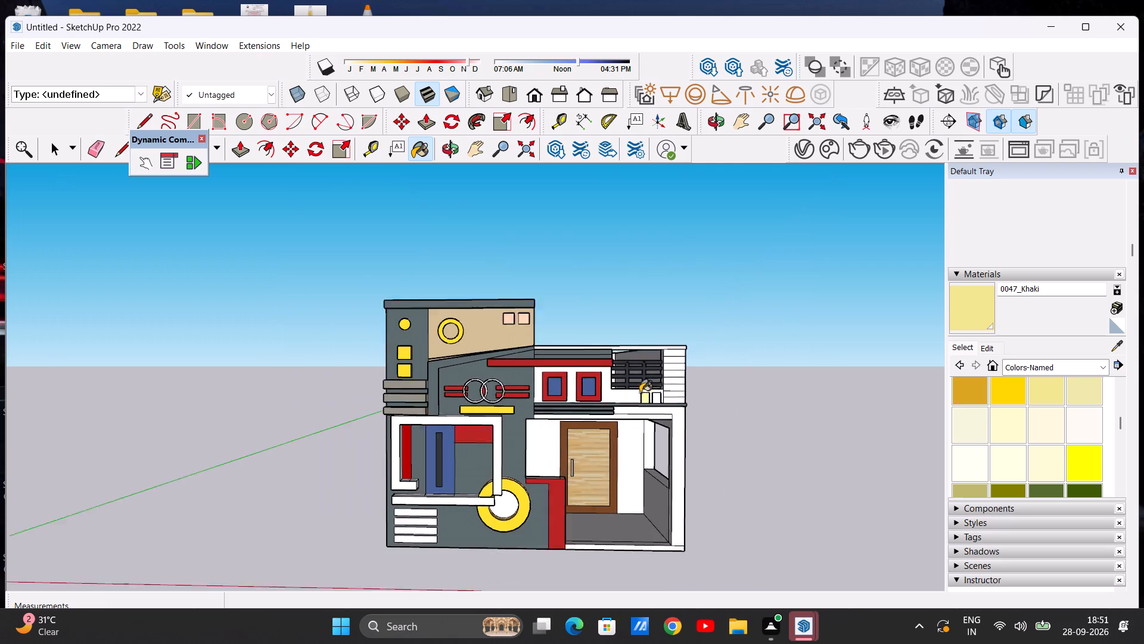
scroll(674, 386, "up", 6)
scroll(621, 387, "up", 5)
middle_click_drag(662, 407, 658, 466)
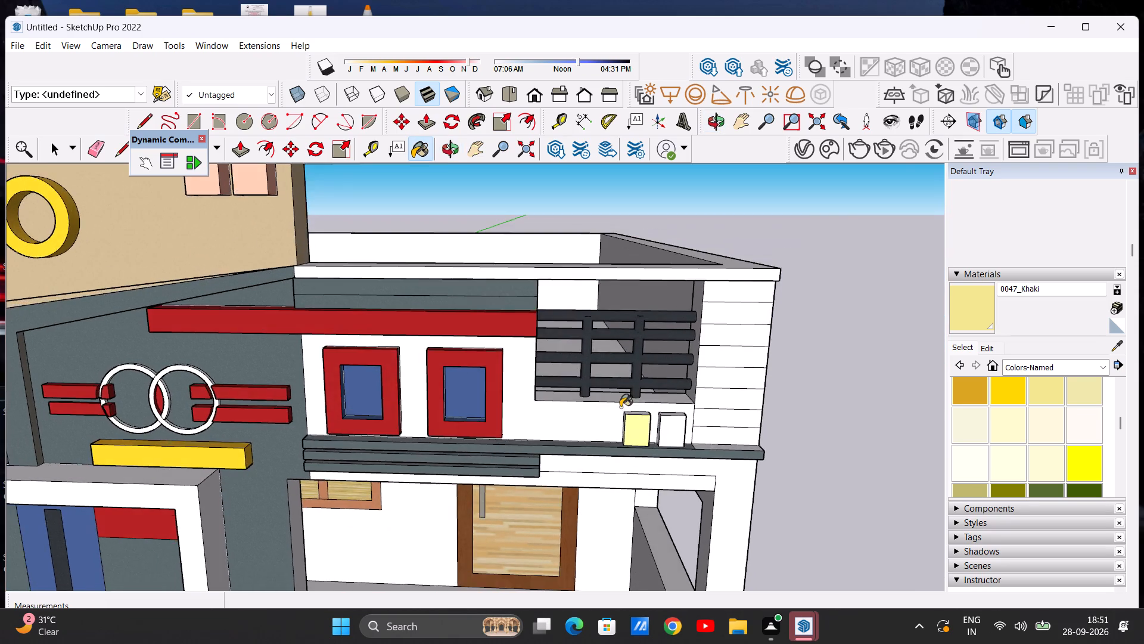
scroll(620, 407, "up", 10)
left_click(665, 417)
left_click(740, 419)
left_click(744, 446)
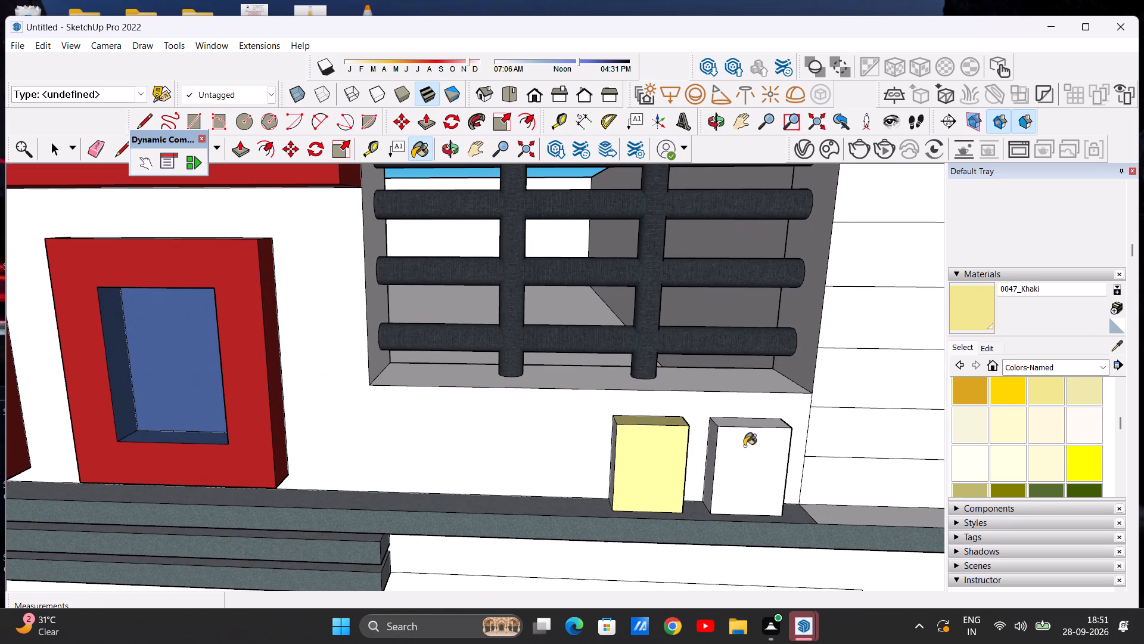
left_click(733, 423)
Paint both side faces of each small box below the balcony railing with 0047_Khaki.
scroll(708, 447, "up", 5)
scroll(711, 454, "down", 1)
middle_click_drag(713, 454, 748, 445)
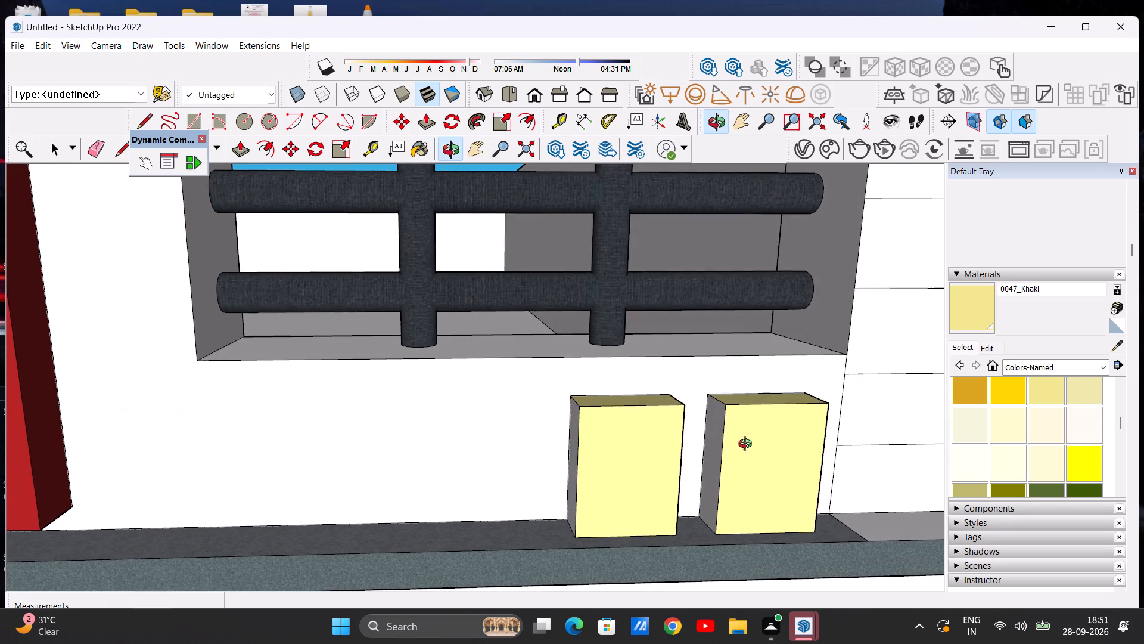
middle_click_drag(748, 445, 748, 445)
scroll(748, 445, "up", 6)
left_click(698, 448)
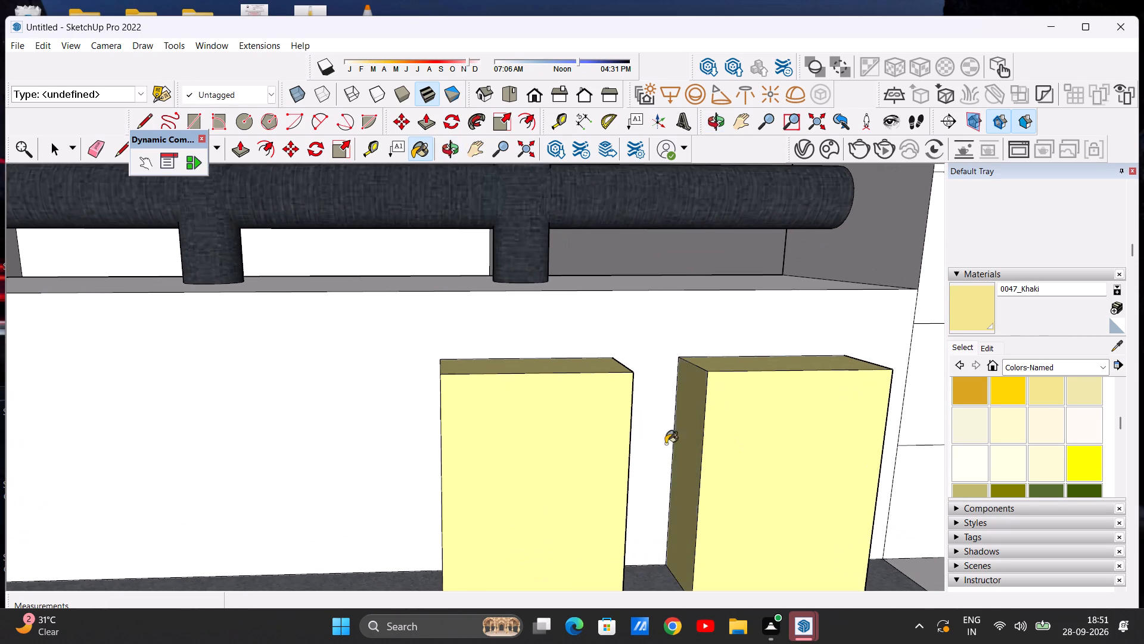
scroll(604, 391, "down", 4)
middle_click_drag(478, 451, 568, 434)
left_click(517, 438)
scroll(483, 408, "down", 7)
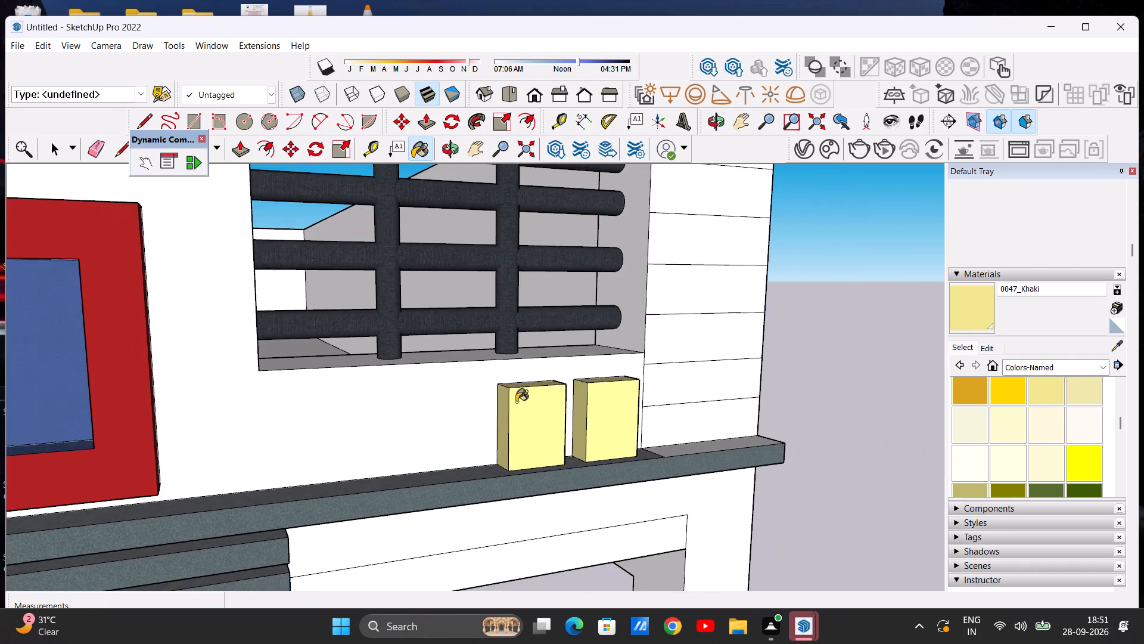
middle_click_drag(649, 409, 349, 405)
scroll(529, 412, "up", 5)
left_click(468, 426)
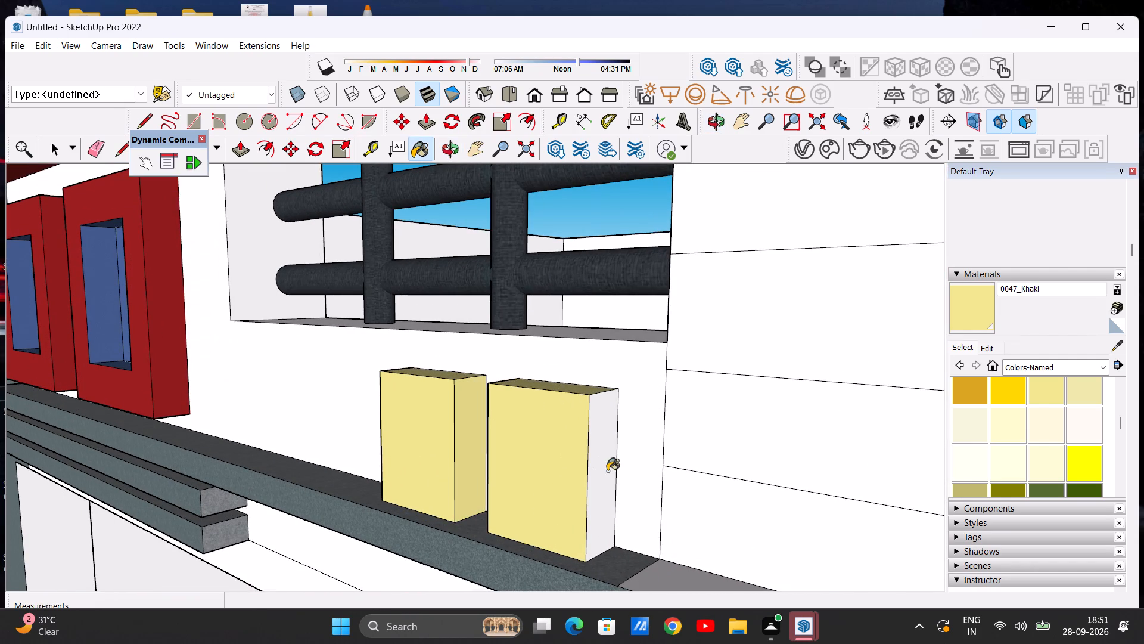
left_click(607, 471)
Paint all eight horizontal strips of the wall panel beside the balcony opening with 0047_Khaki.
scroll(554, 412, "down", 12)
middle_click_drag(492, 436, 599, 431)
scroll(428, 456, "down", 13)
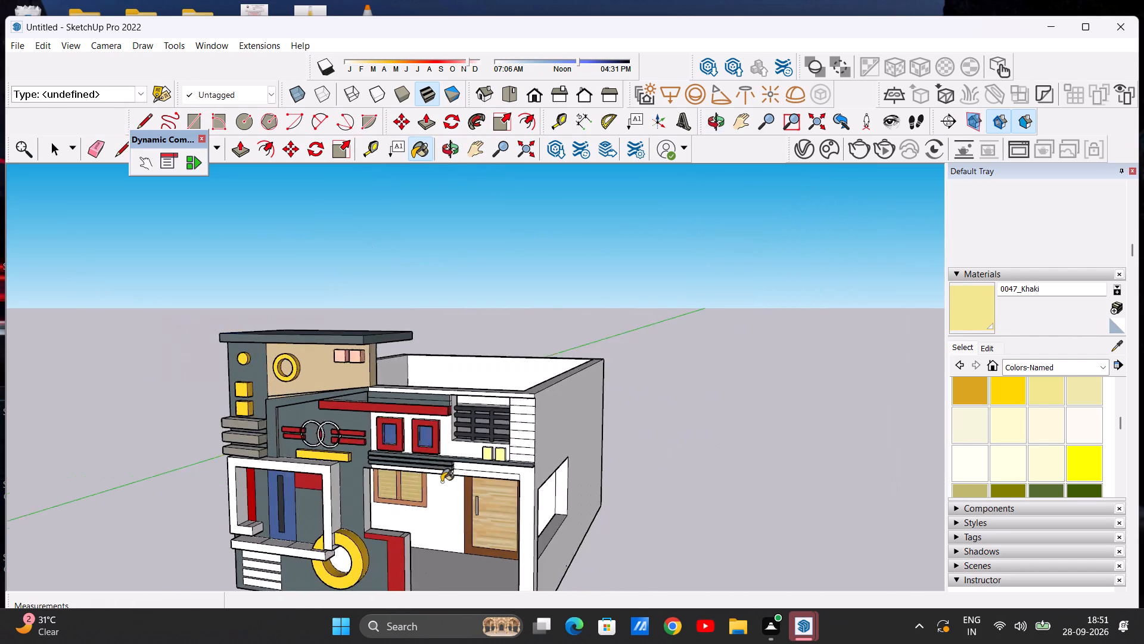
scroll(494, 428, "up", 10)
middle_click_drag(678, 373, 750, 347)
scroll(632, 374, "up", 3)
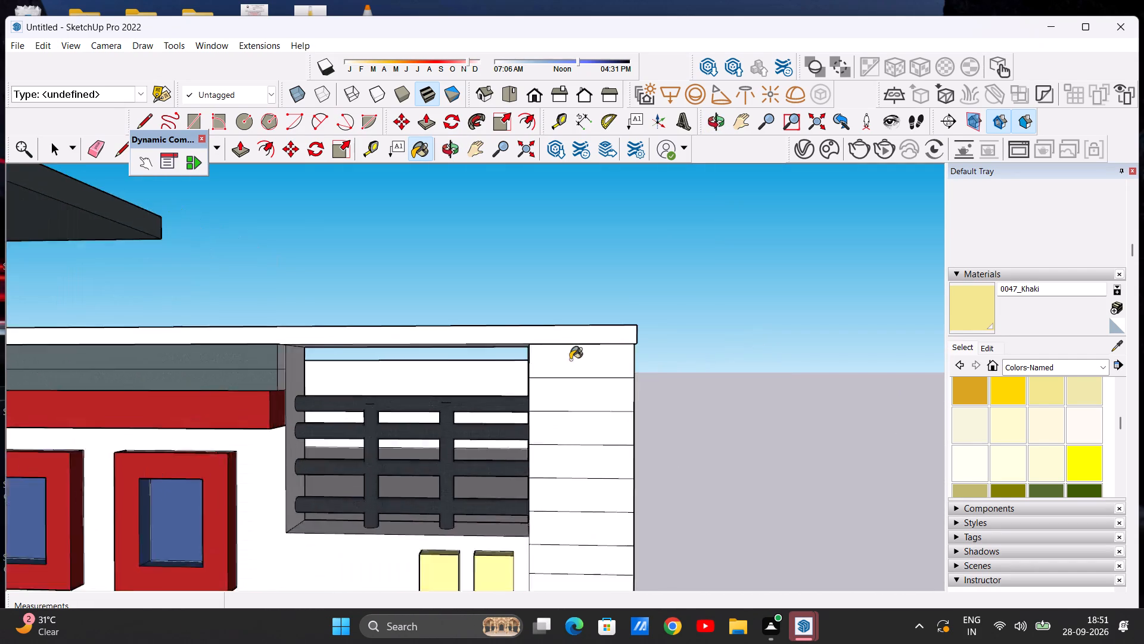
scroll(570, 360, "up", 3)
left_click(551, 377)
left_click(552, 420)
left_click(565, 459)
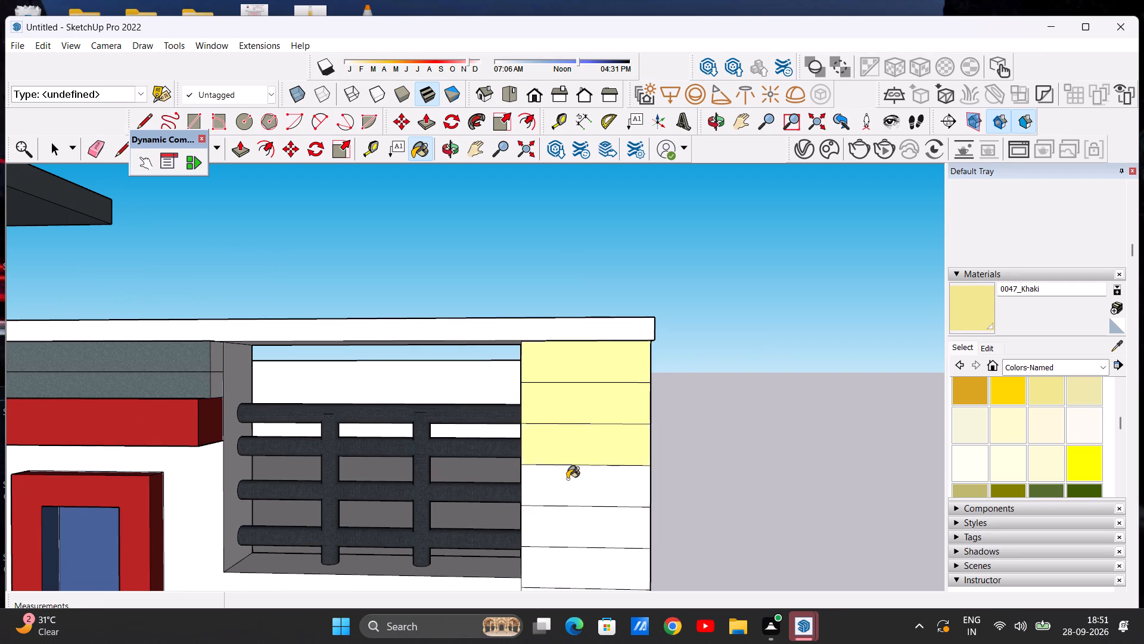
left_click(567, 479)
scroll(595, 416, "down", 6)
left_click(587, 481)
left_click(585, 504)
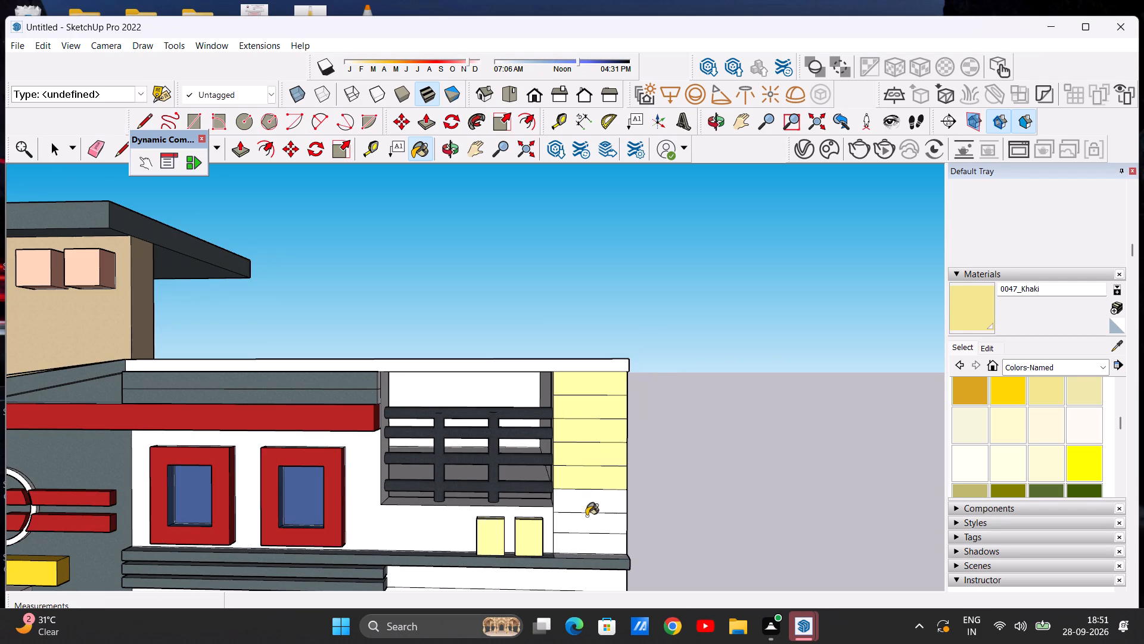
left_click(589, 531)
left_click(592, 547)
Examine the house front and upper floor from several angles for surfaces that still need colour.
scroll(571, 469, "down", 14)
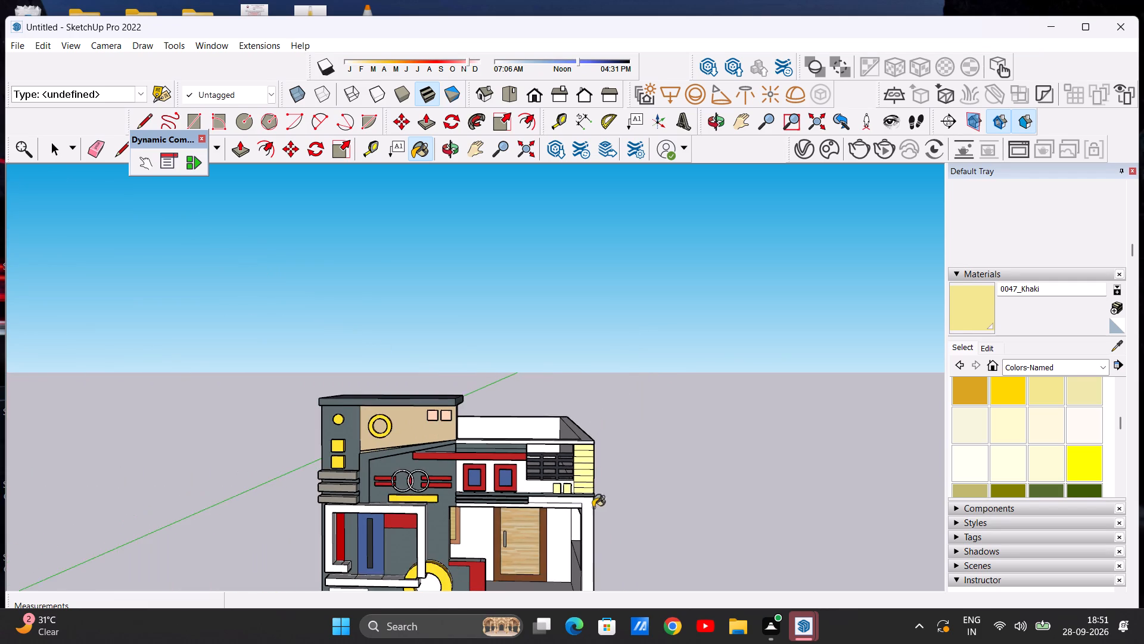
middle_click_drag(593, 510, 574, 484)
scroll(581, 468, "up", 7)
scroll(661, 453, "down", 14)
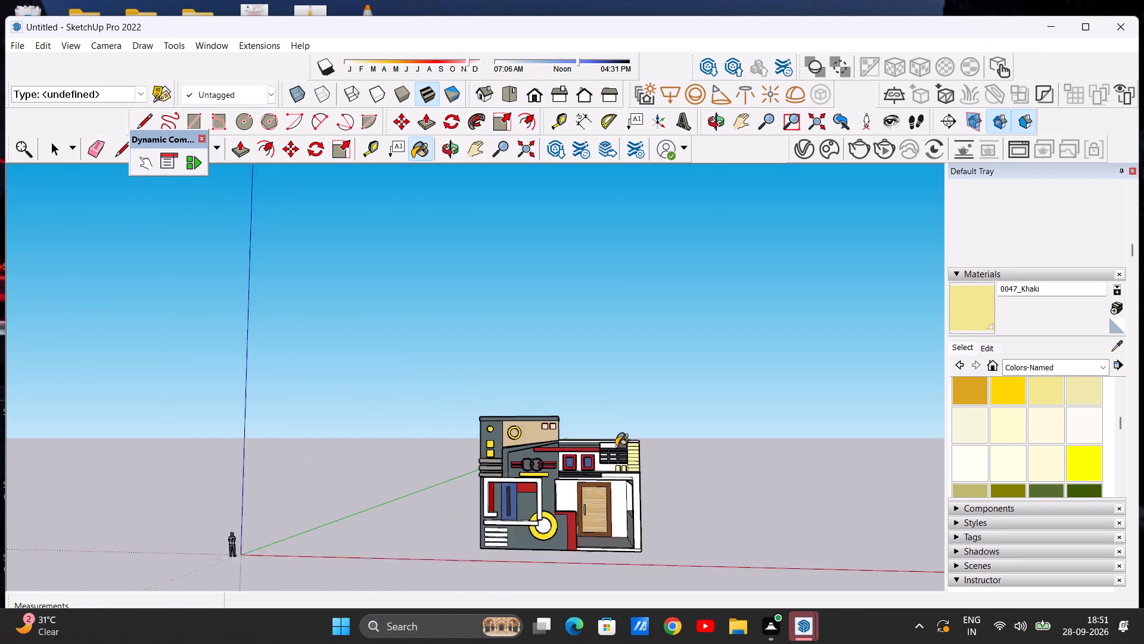
scroll(616, 446, "down", 4)
scroll(614, 459, "up", 20)
scroll(614, 459, "up", 4)
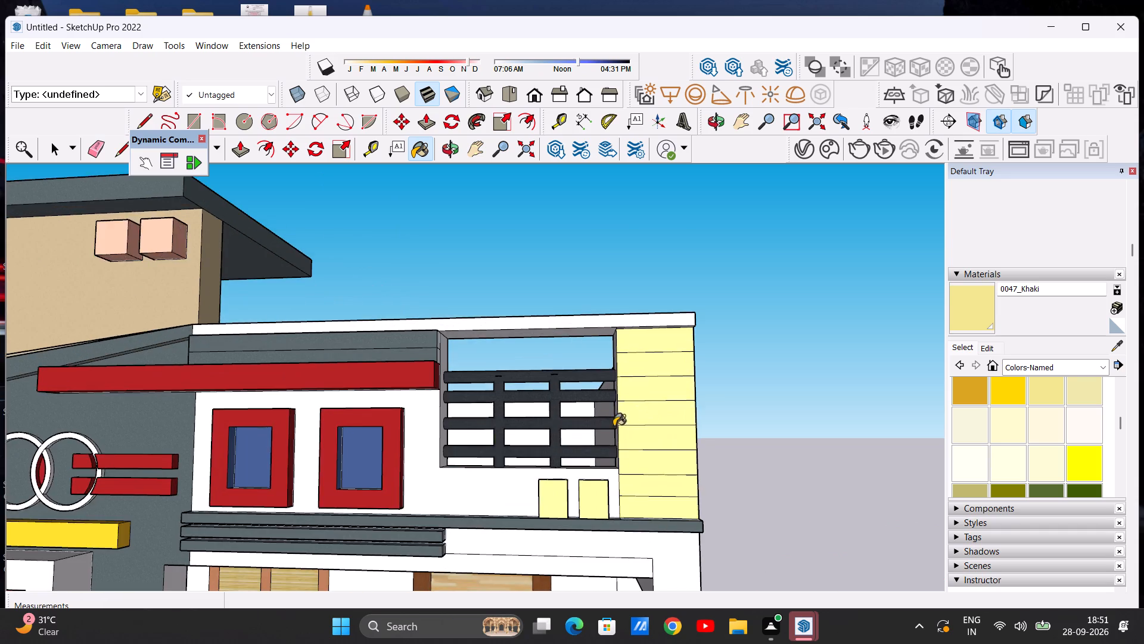
middle_click_drag(614, 426, 616, 486)
scroll(651, 472, "down", 7)
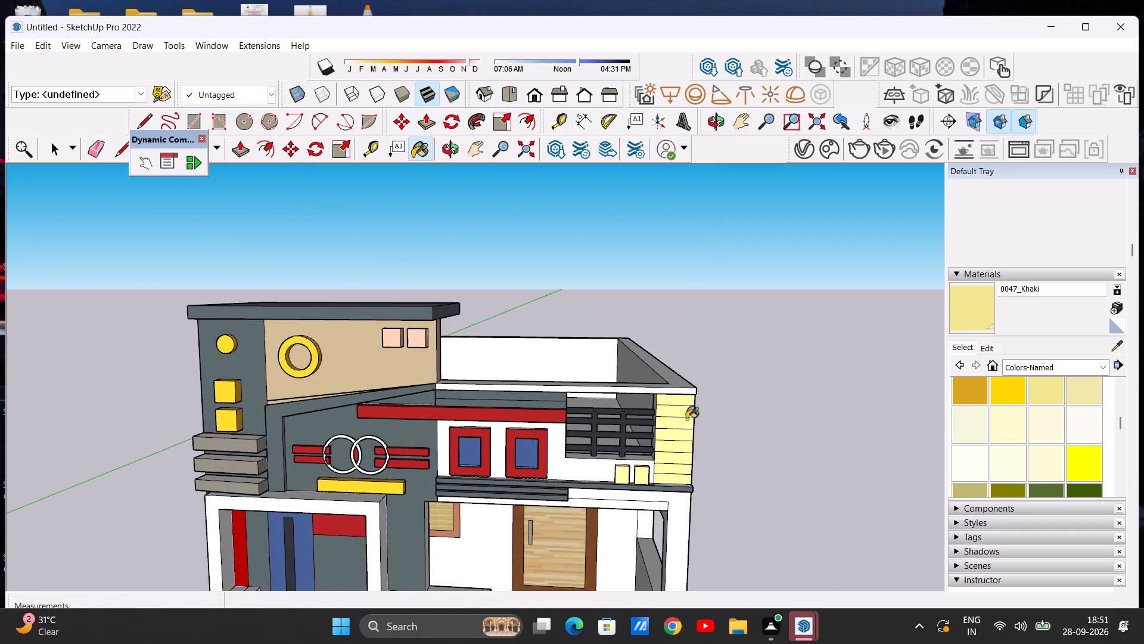
scroll(681, 417, "up", 4)
middle_click_drag(677, 413, 567, 389)
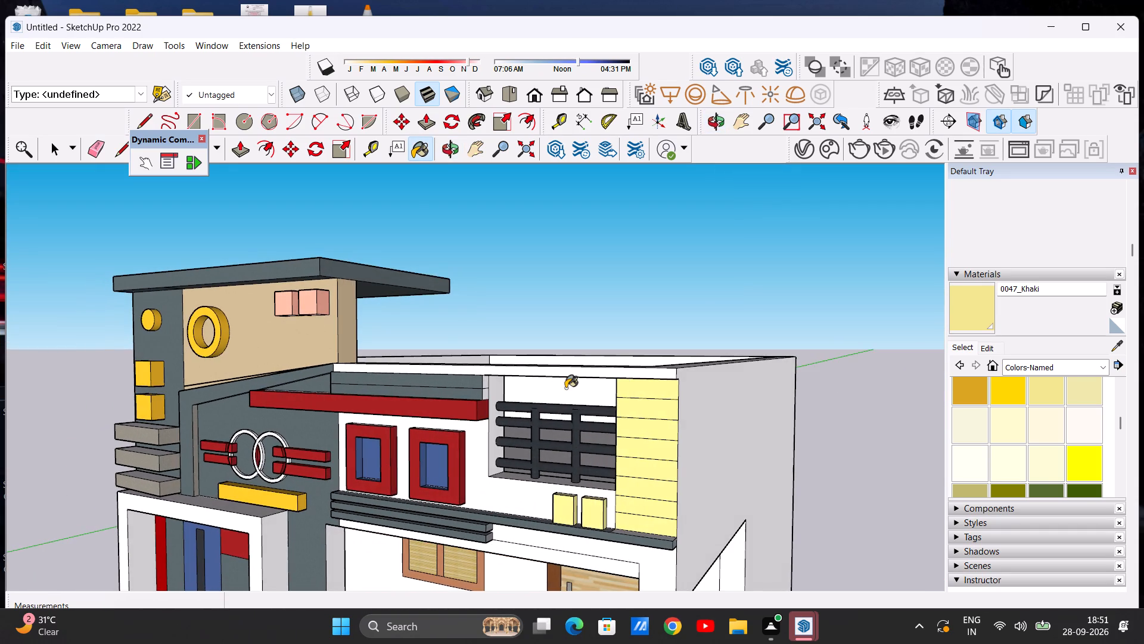
middle_click_drag(574, 405, 686, 405)
scroll(643, 409, "down", 10)
scroll(665, 410, "up", 7)
middle_click_drag(615, 429, 641, 431)
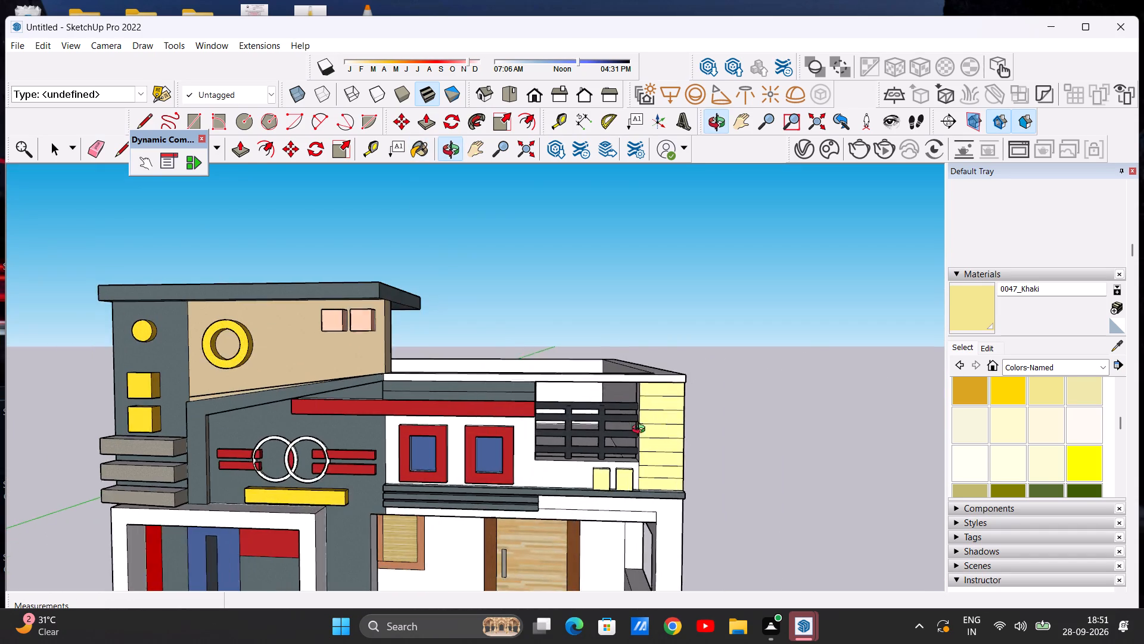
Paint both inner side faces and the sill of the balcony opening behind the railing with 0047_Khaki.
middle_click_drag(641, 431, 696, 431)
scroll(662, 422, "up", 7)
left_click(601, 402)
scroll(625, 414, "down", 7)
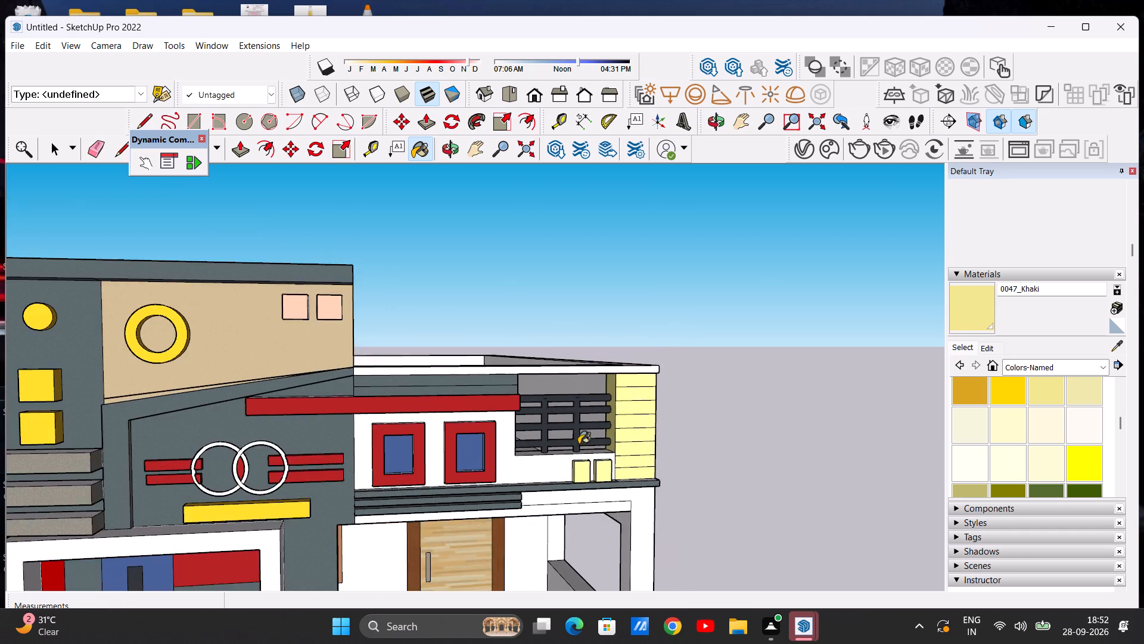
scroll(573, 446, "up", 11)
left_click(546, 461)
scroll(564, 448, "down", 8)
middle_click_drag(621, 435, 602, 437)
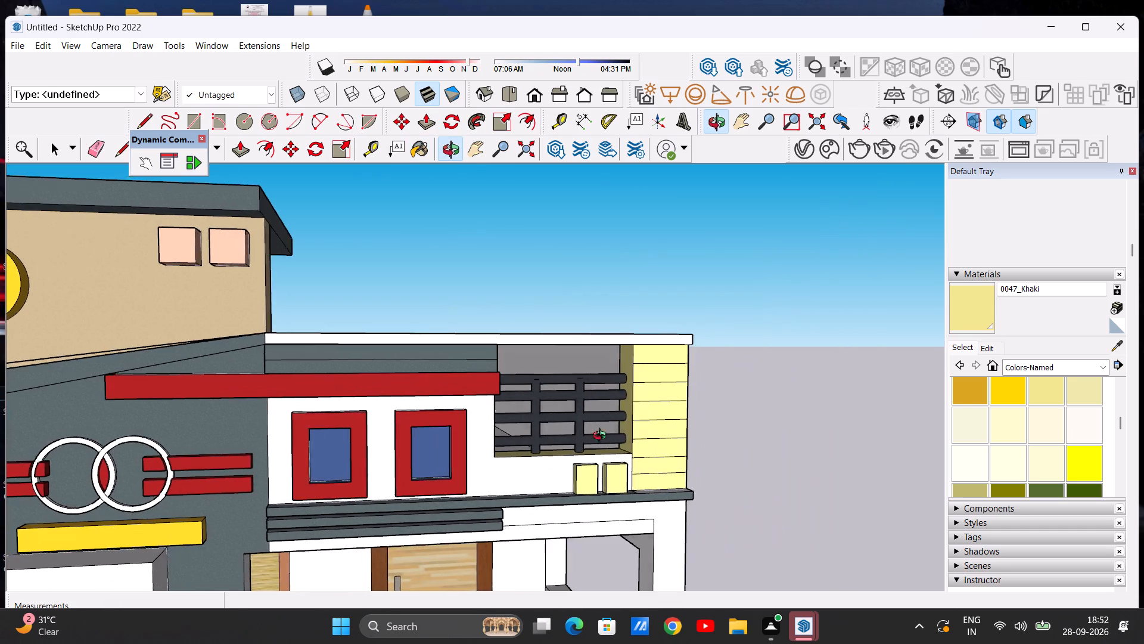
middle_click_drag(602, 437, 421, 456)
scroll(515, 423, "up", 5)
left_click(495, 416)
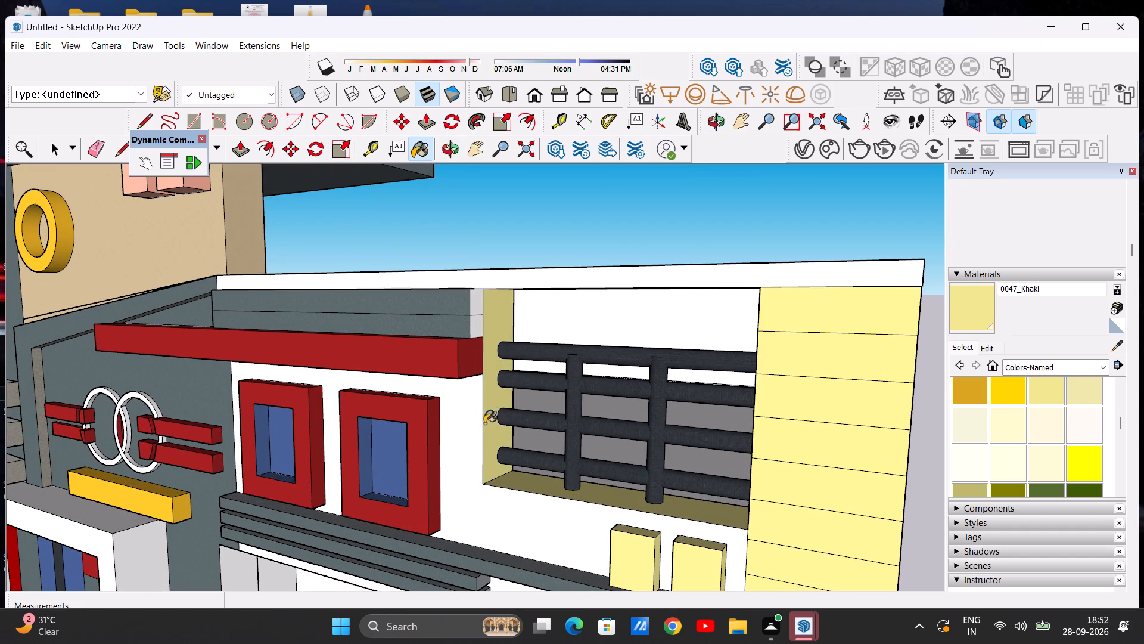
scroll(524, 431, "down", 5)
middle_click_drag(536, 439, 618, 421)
Examine the whole front elevation and the upper floor for wall surfaces that still need colour.
key("space")
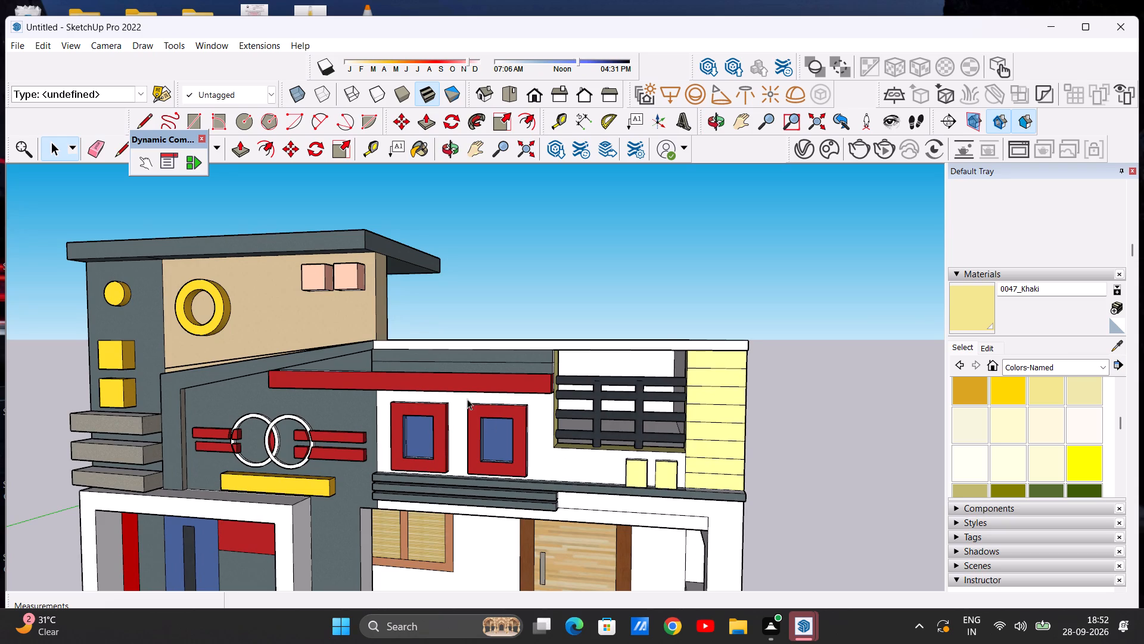
scroll(500, 395, "down", 12)
scroll(510, 466, "up", 6)
middle_click_drag(511, 478, 581, 466)
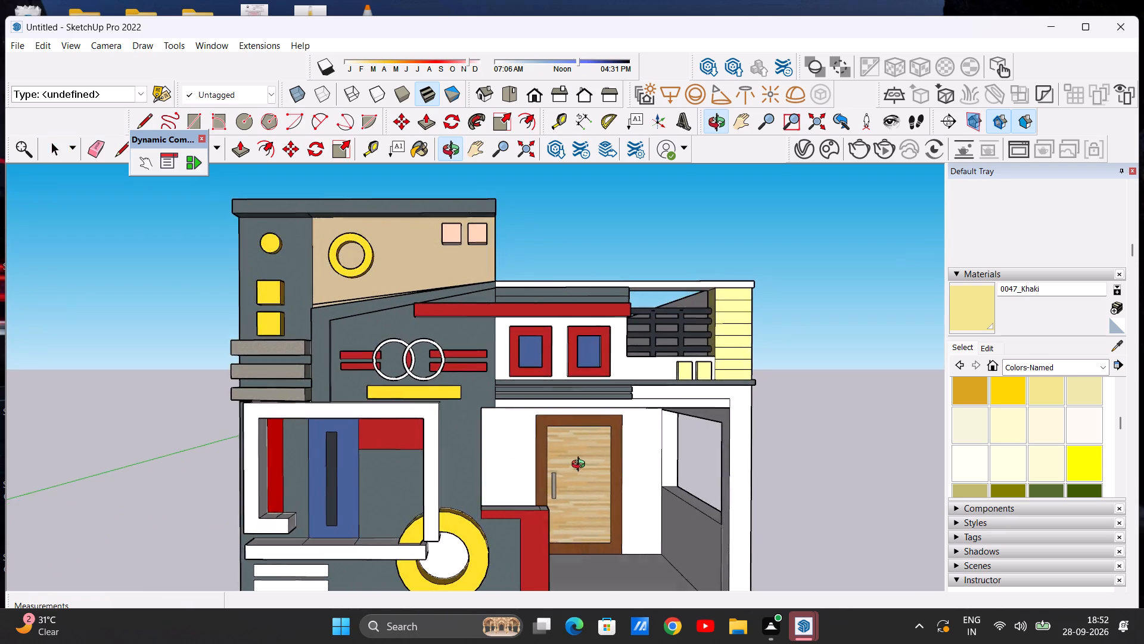
middle_click_drag(581, 466, 582, 448)
scroll(498, 445, "down", 9)
scroll(583, 452, "up", 1)
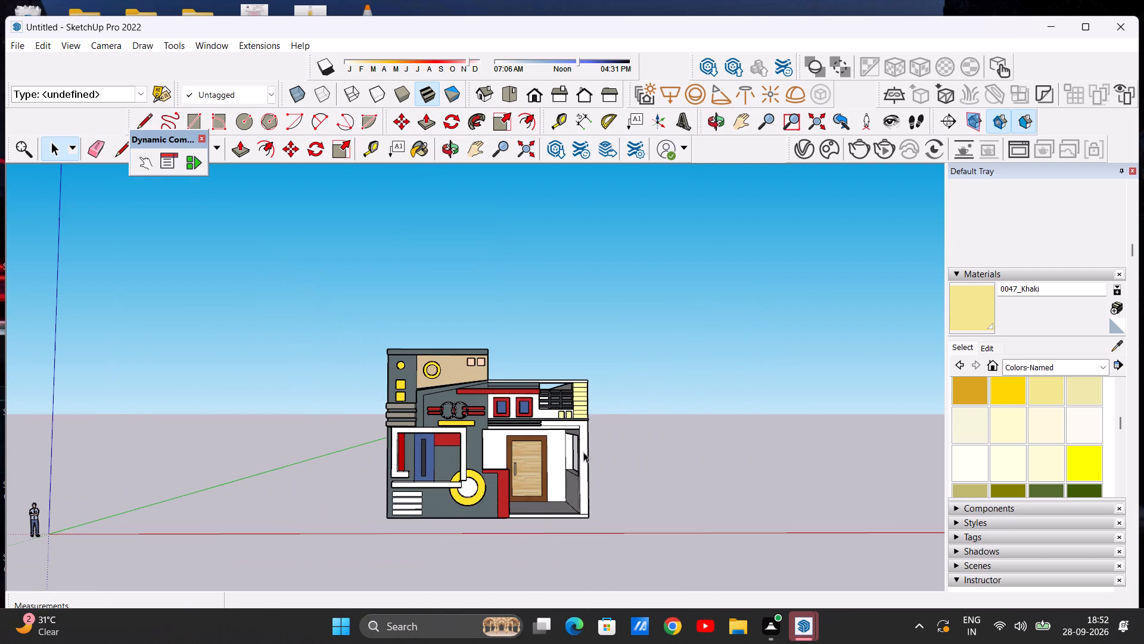
scroll(583, 452, "up", 5)
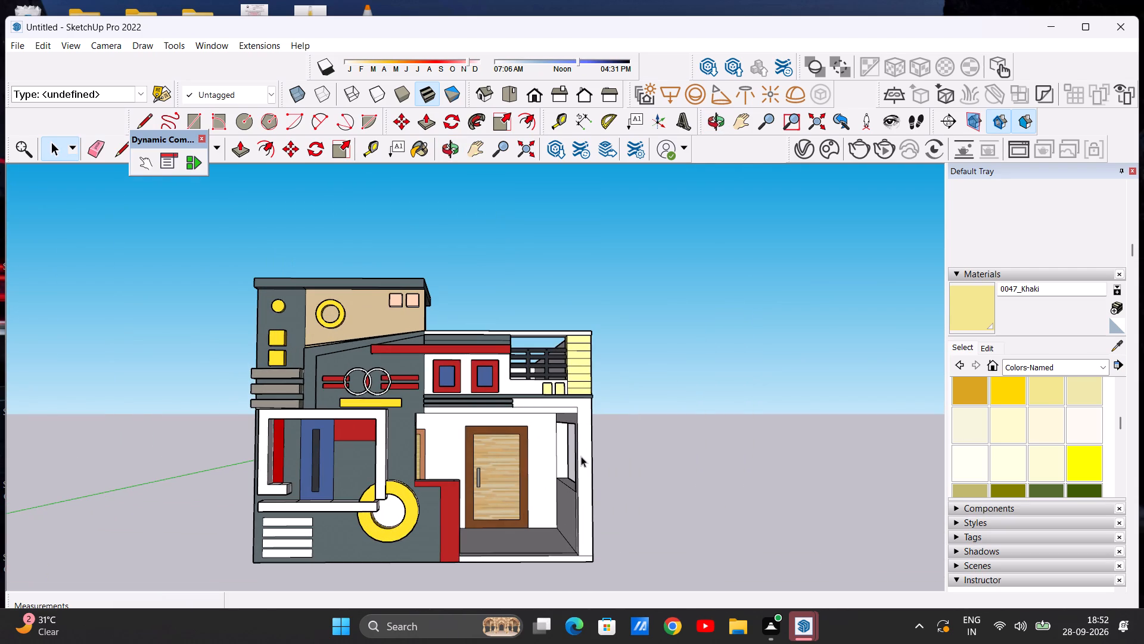
scroll(521, 391, "up", 5)
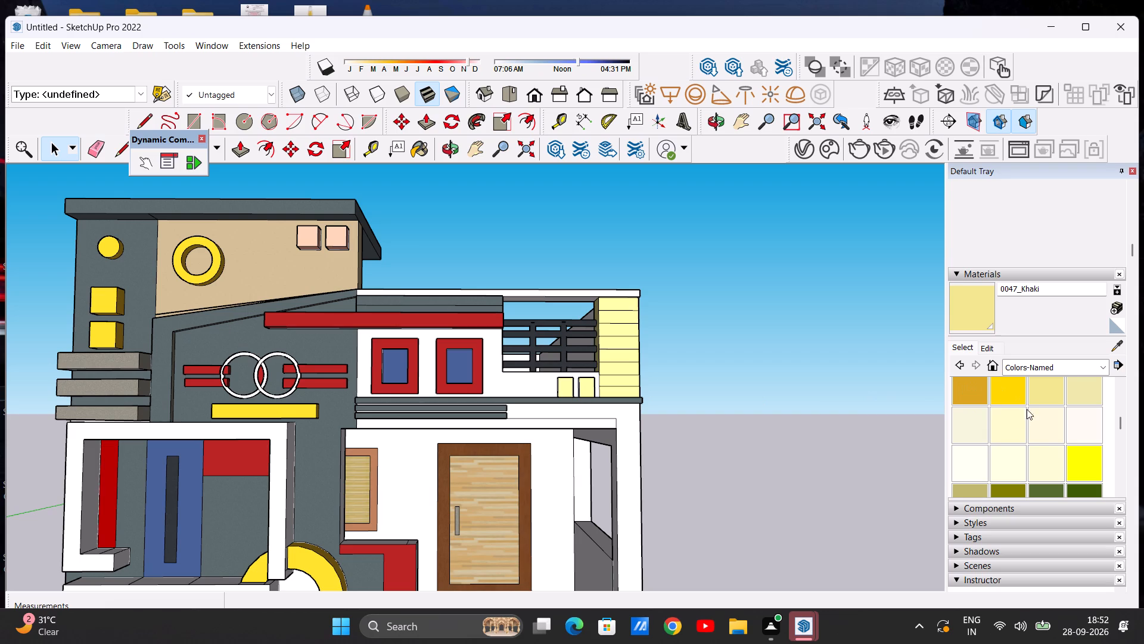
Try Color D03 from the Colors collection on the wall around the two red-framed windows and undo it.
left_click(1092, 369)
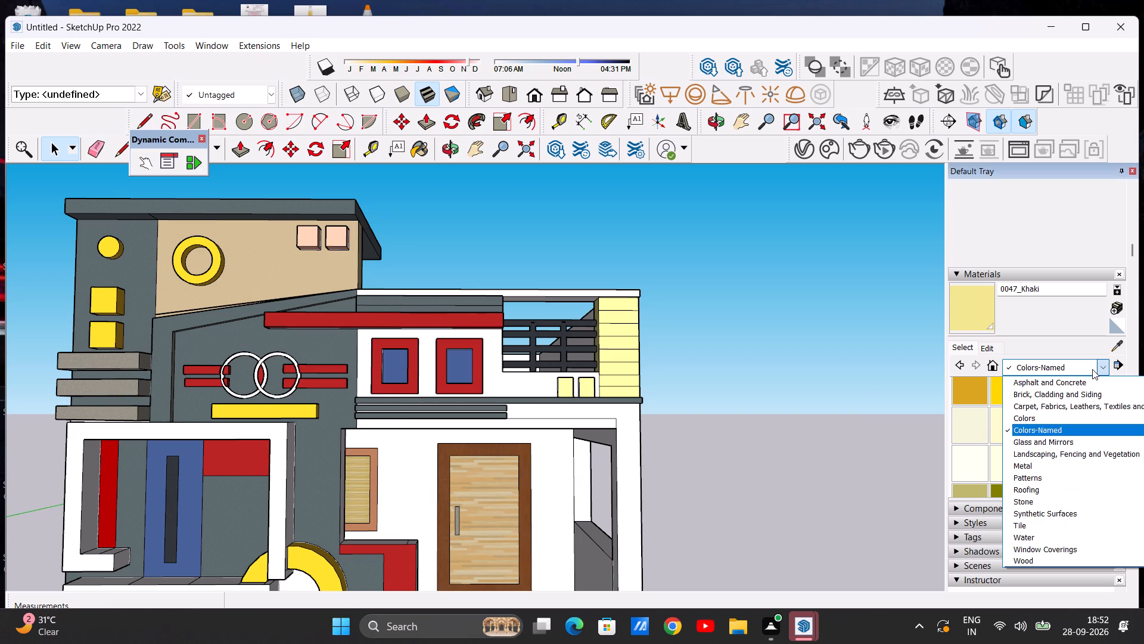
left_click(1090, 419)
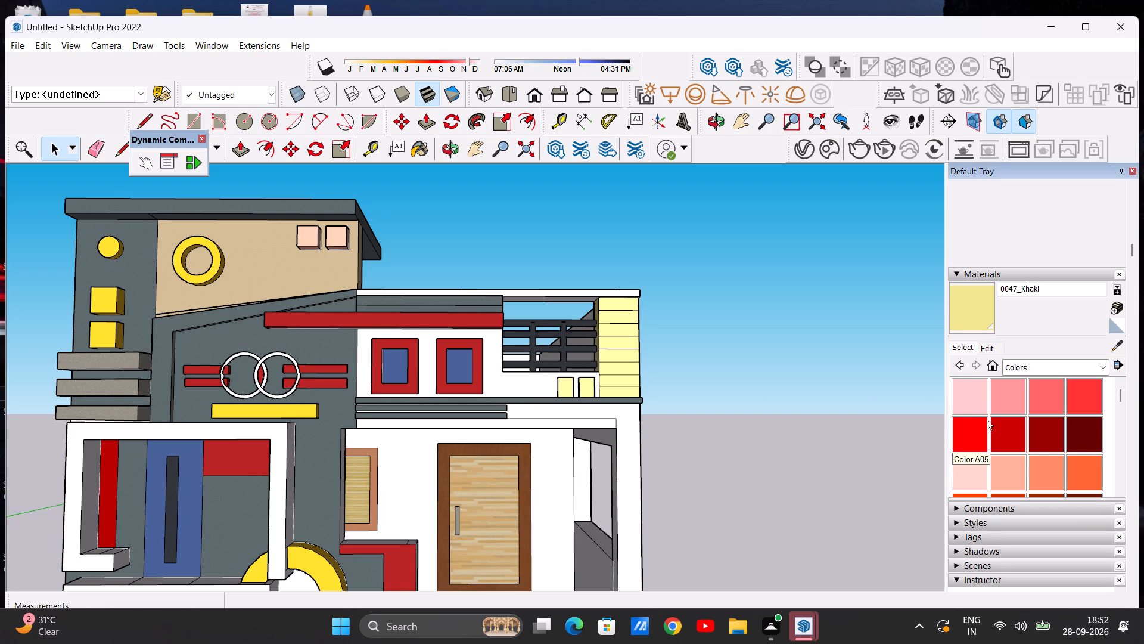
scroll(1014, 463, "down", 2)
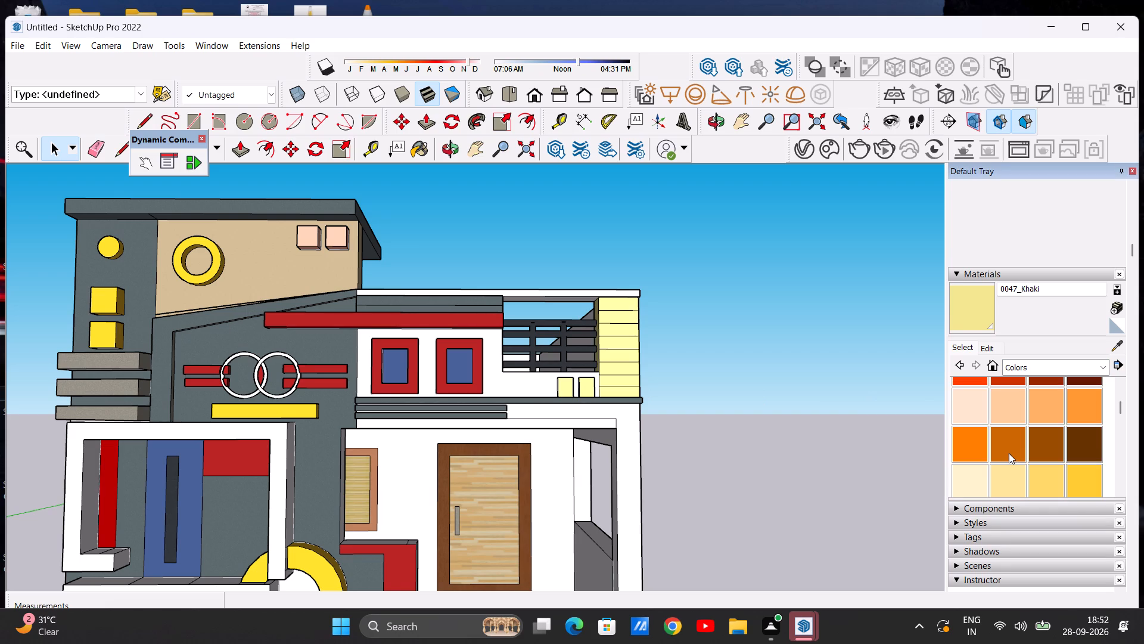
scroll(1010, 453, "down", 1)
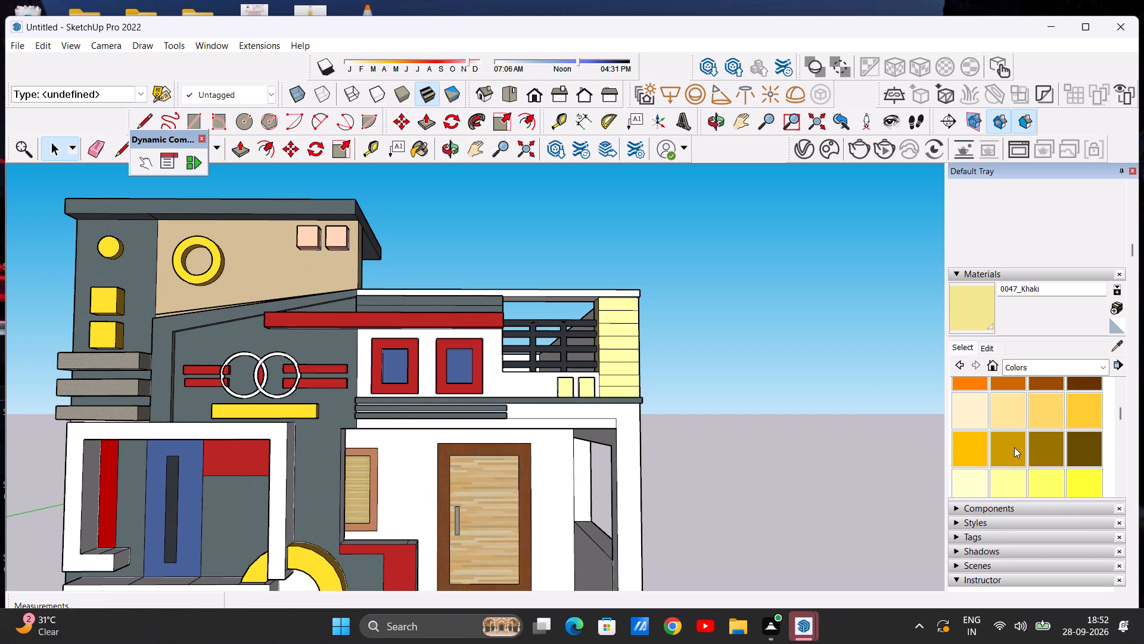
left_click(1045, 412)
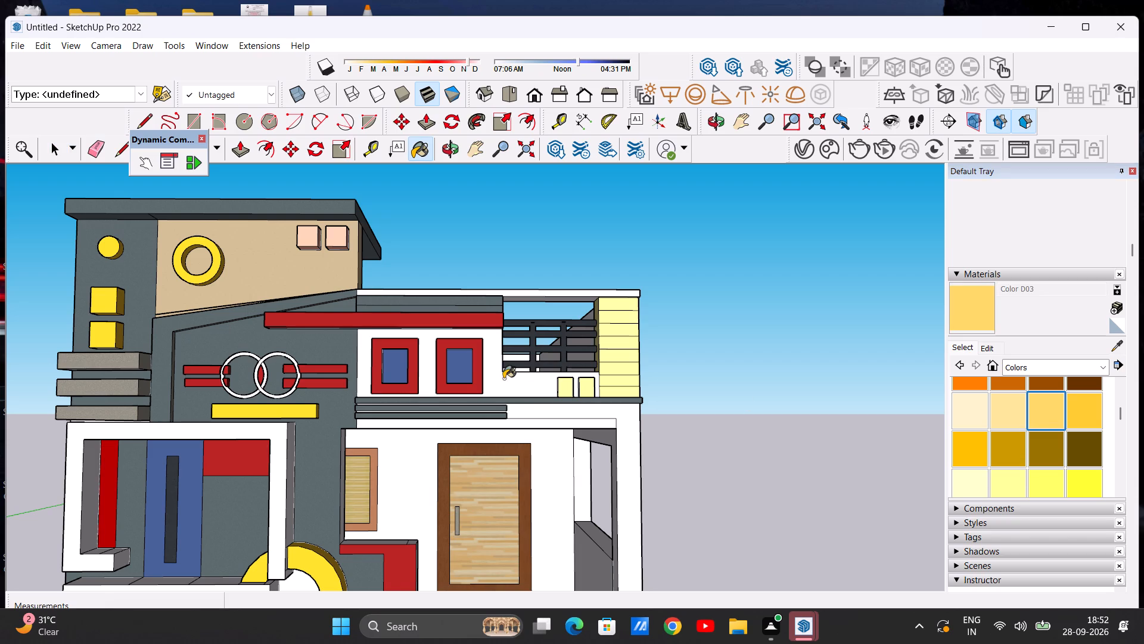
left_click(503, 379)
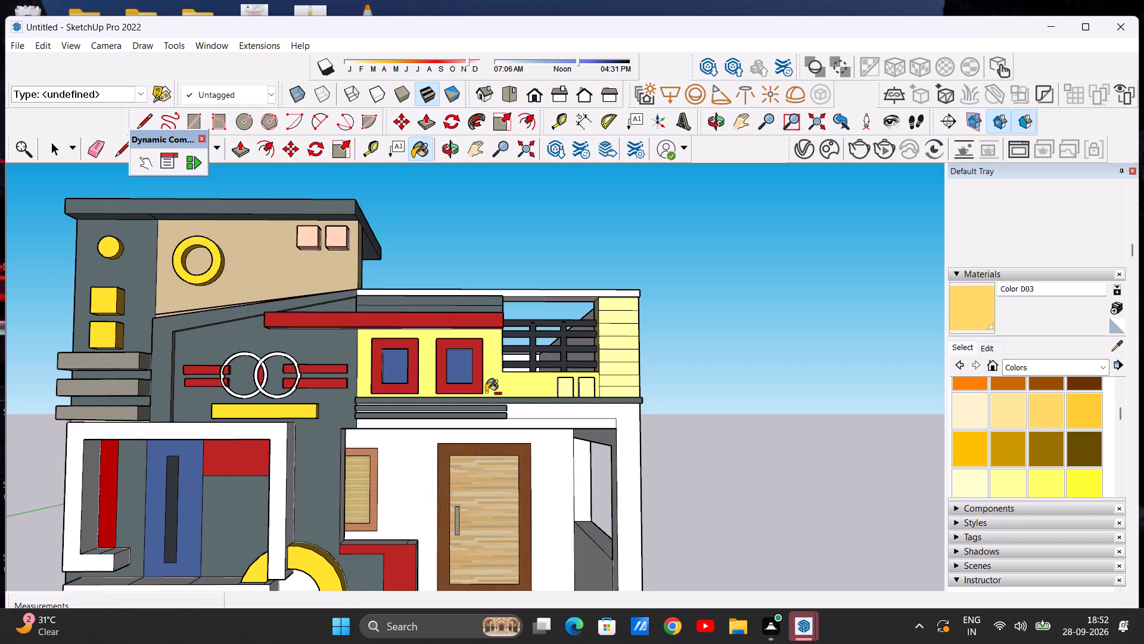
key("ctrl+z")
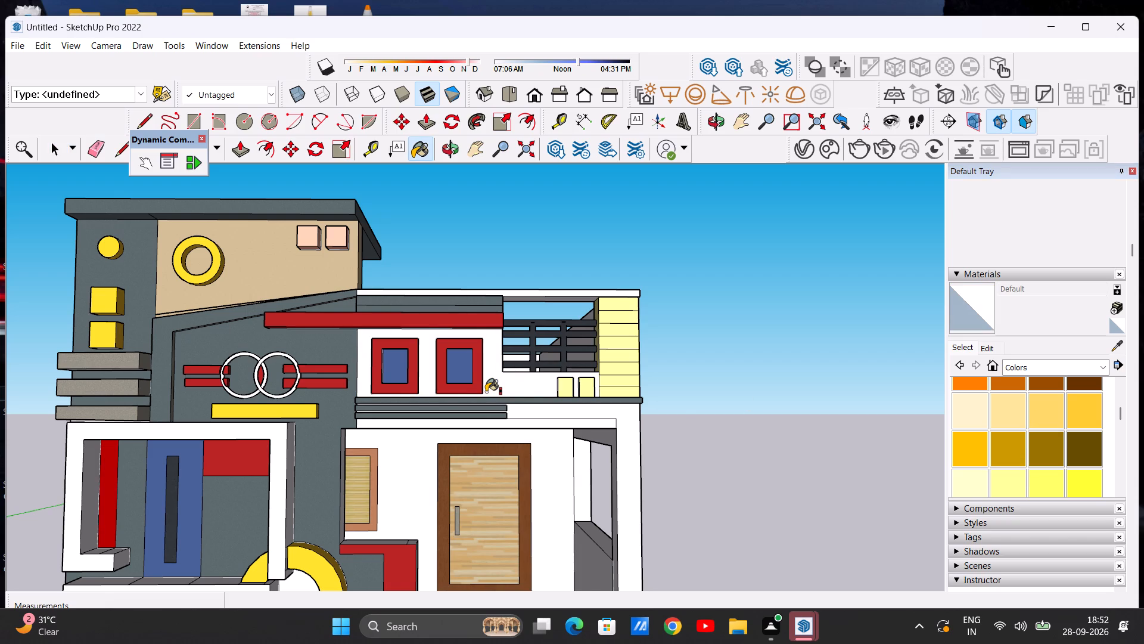
Paint the front faces of both small boxes below the balcony railing with the Default material.
scroll(549, 392, "up", 4)
left_click(571, 392)
left_click(606, 391)
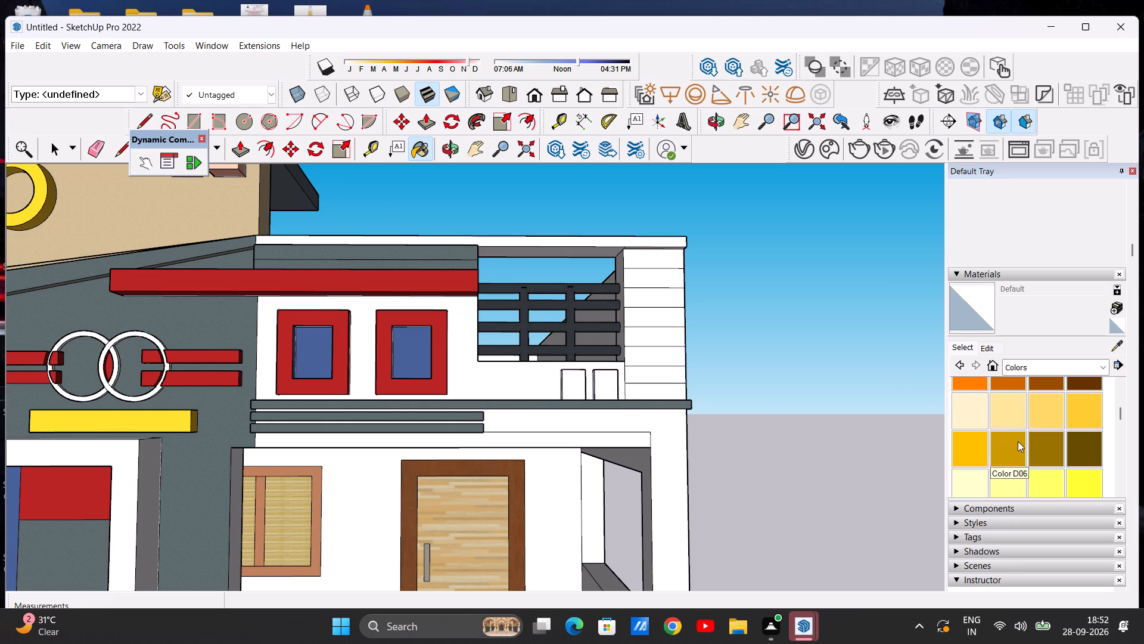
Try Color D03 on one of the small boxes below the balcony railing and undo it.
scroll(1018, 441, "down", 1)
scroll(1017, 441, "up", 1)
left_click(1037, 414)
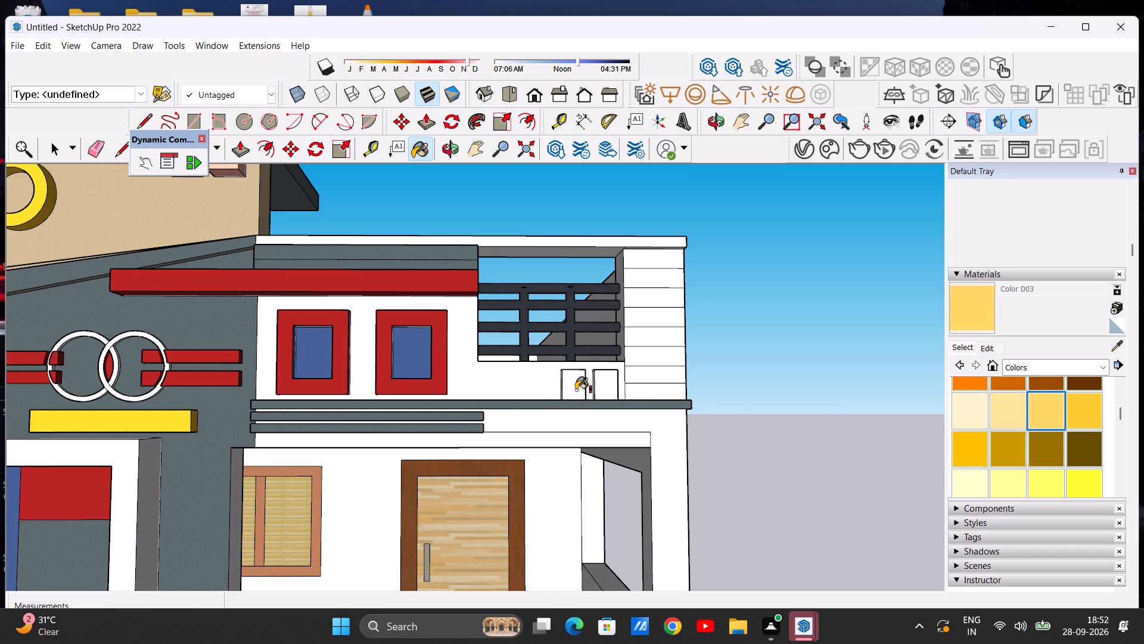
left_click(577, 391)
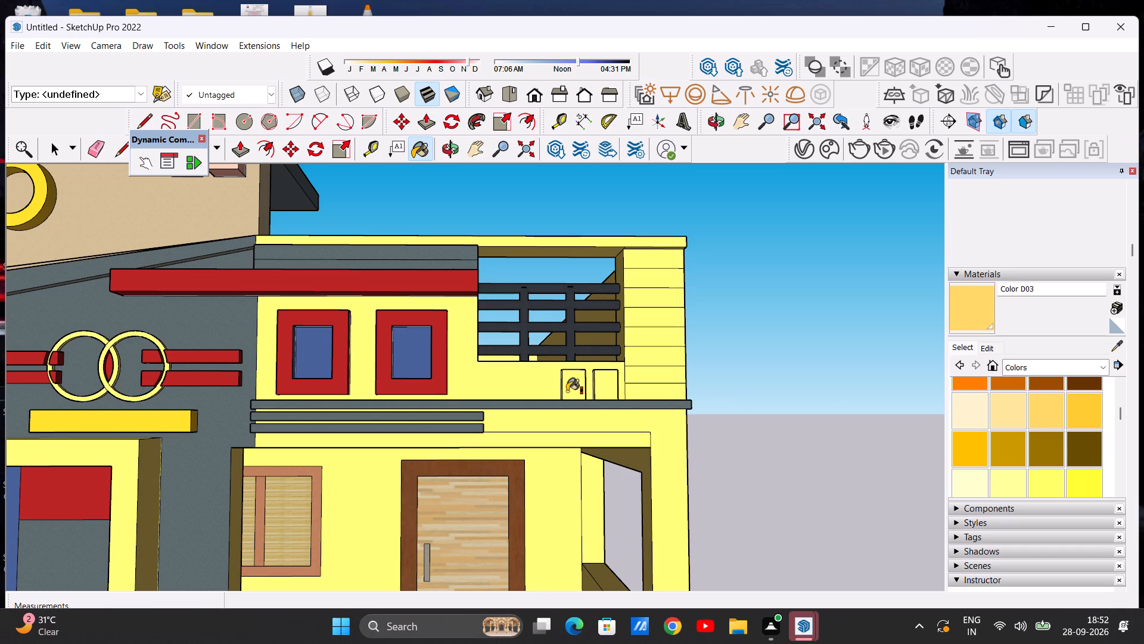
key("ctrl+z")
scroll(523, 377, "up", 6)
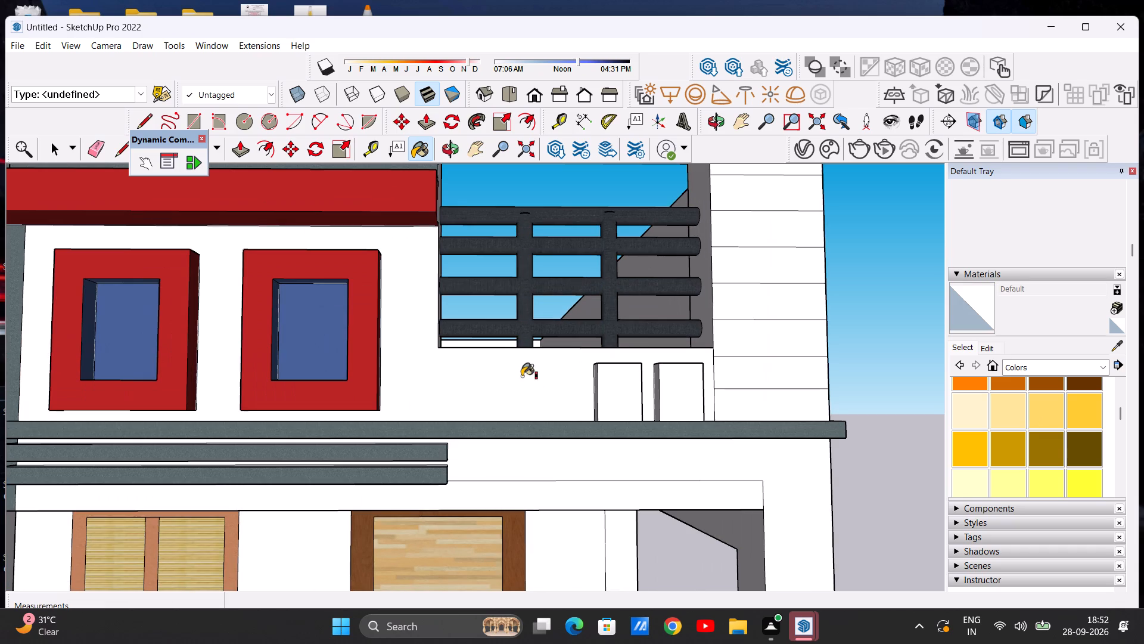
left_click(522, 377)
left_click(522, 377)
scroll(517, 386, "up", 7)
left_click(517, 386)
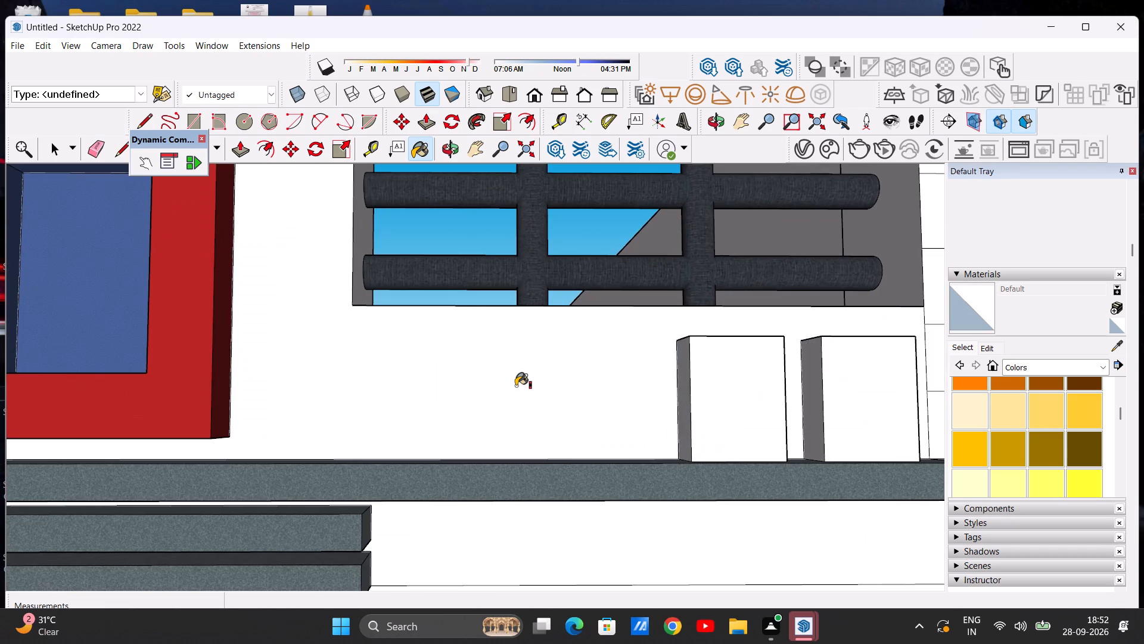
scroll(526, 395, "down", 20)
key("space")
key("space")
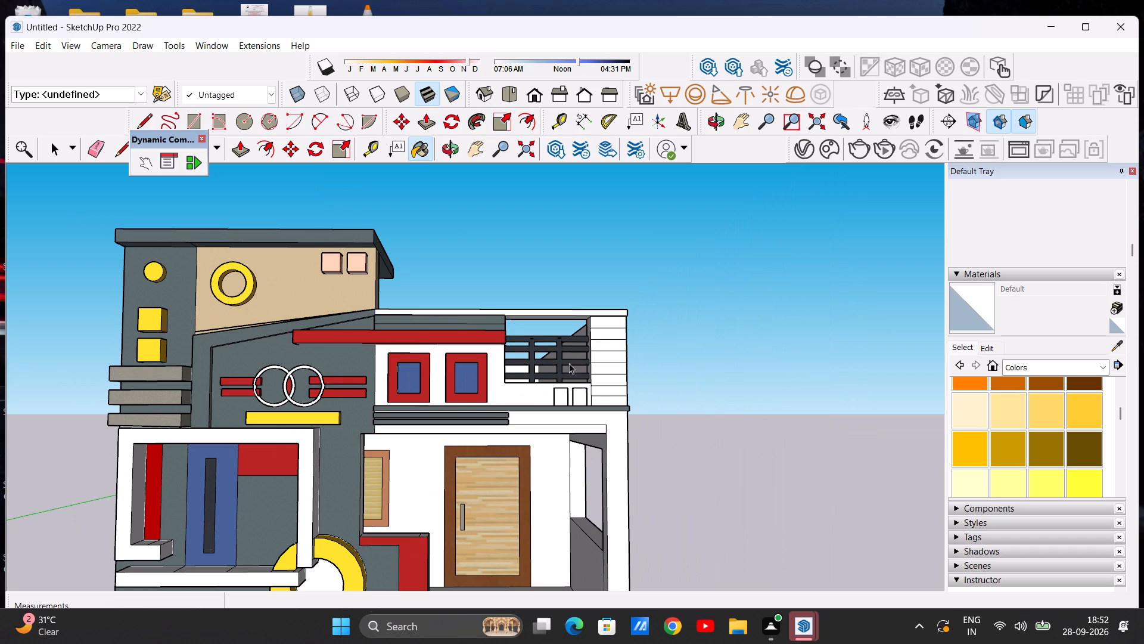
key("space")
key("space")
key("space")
Paint the upper-floor wall around the two red-framed windows and below the balcony railing with Color C02.
scroll(583, 393, "up", 3)
scroll(561, 351, "down", 9)
middle_click_drag(554, 409, 533, 429)
scroll(517, 361, "up", 12)
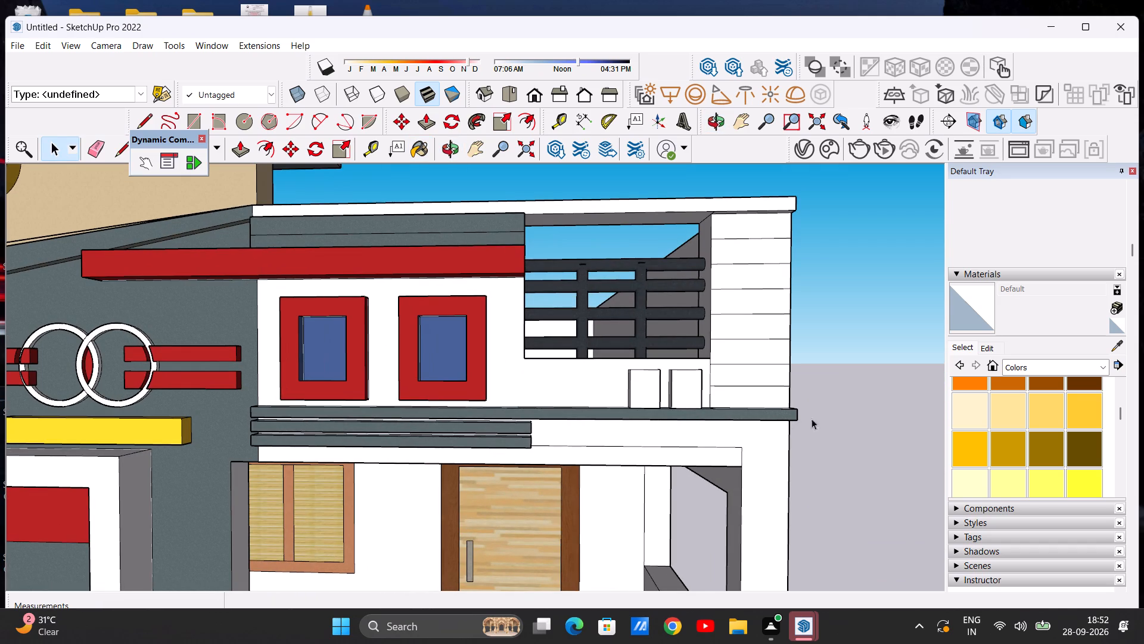
scroll(1047, 438, "down", 5)
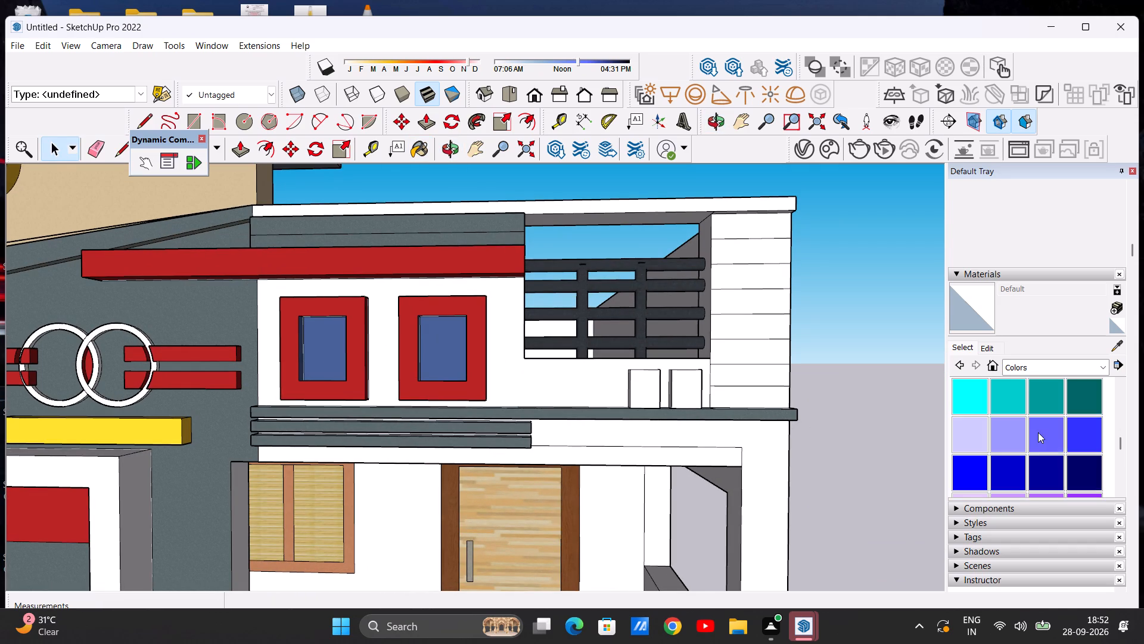
scroll(1038, 432, "up", 7)
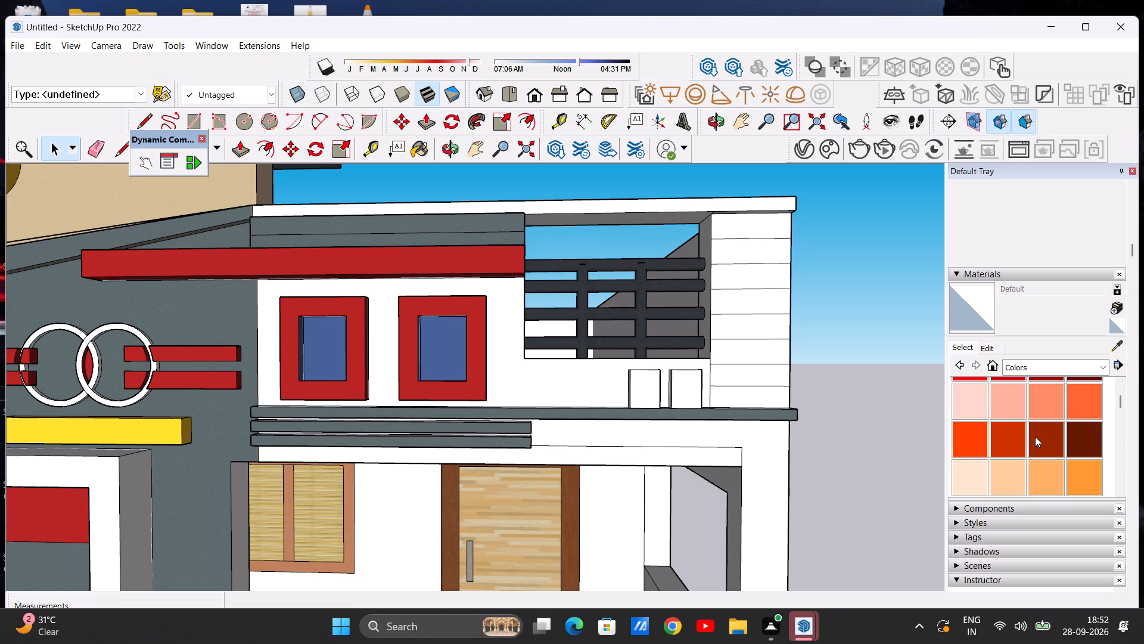
left_click(1012, 479)
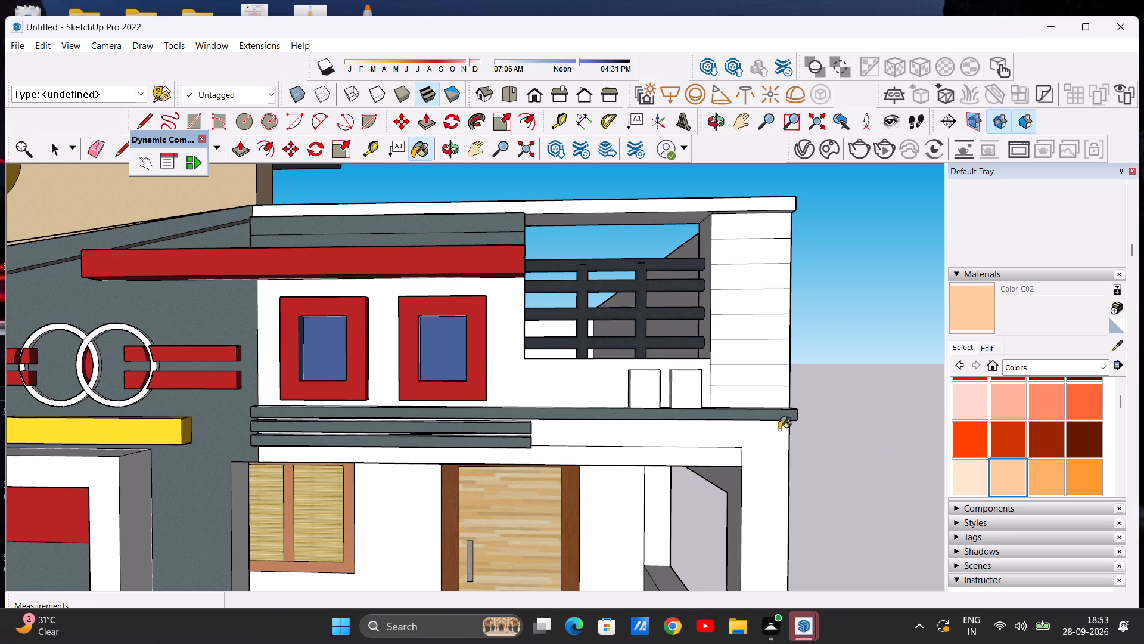
left_click(502, 319)
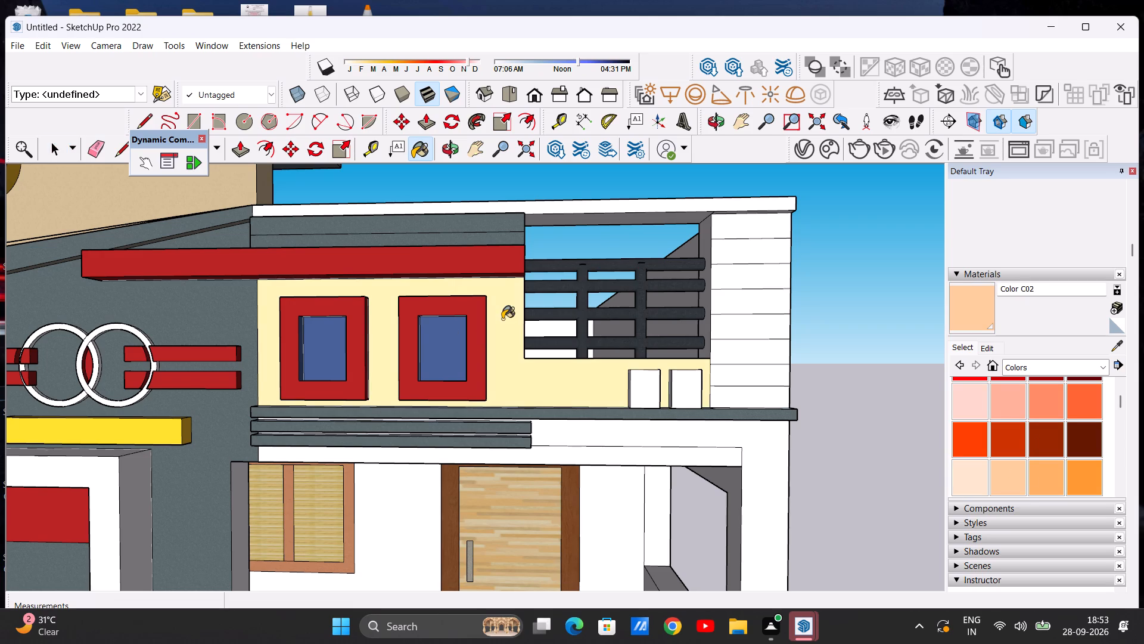
Paint the porch frame's front beam and column, plus the thin strip below the beam, with Color C02.
scroll(526, 352, "down", 11)
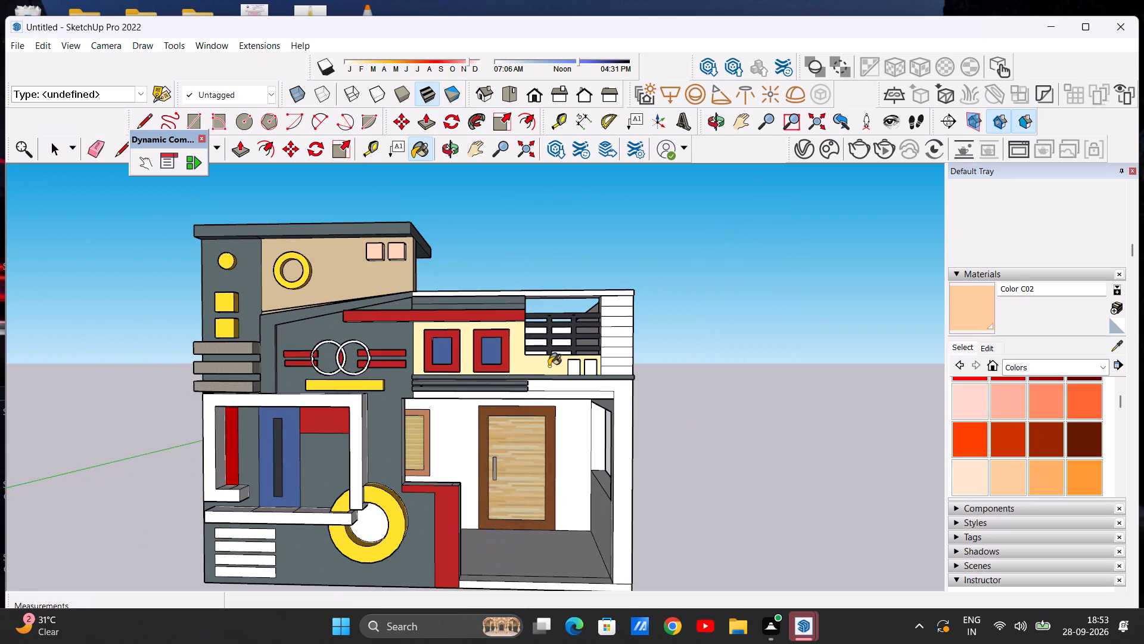
scroll(519, 340, "down", 3)
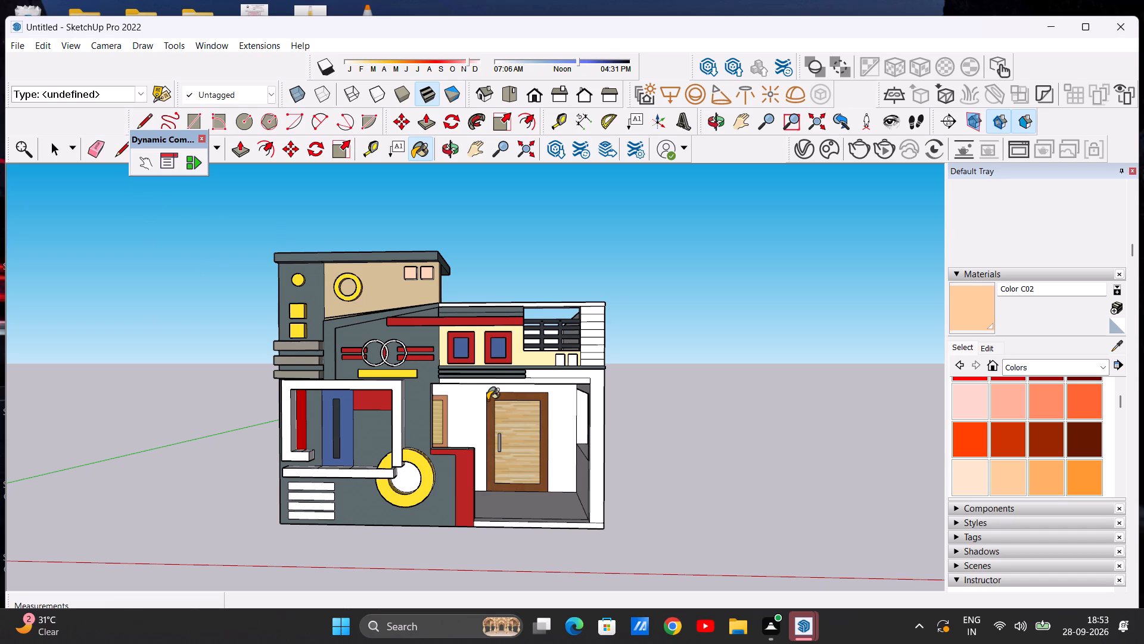
scroll(520, 367, "up", 7)
scroll(570, 369, "up", 5)
left_click(582, 388)
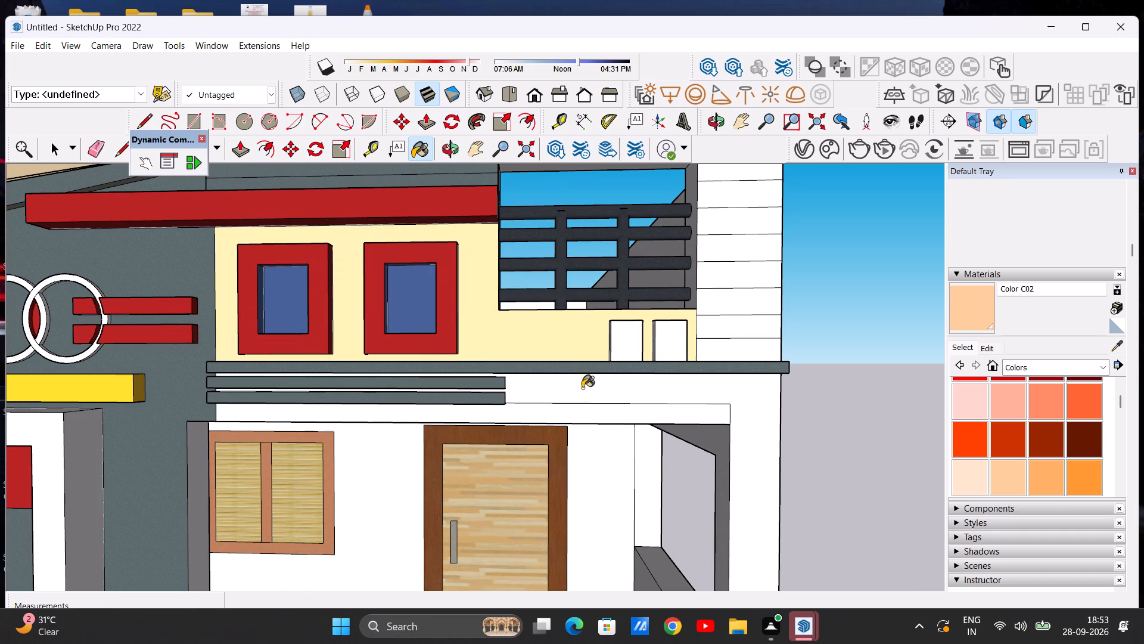
left_click(567, 415)
scroll(592, 411, "down", 5)
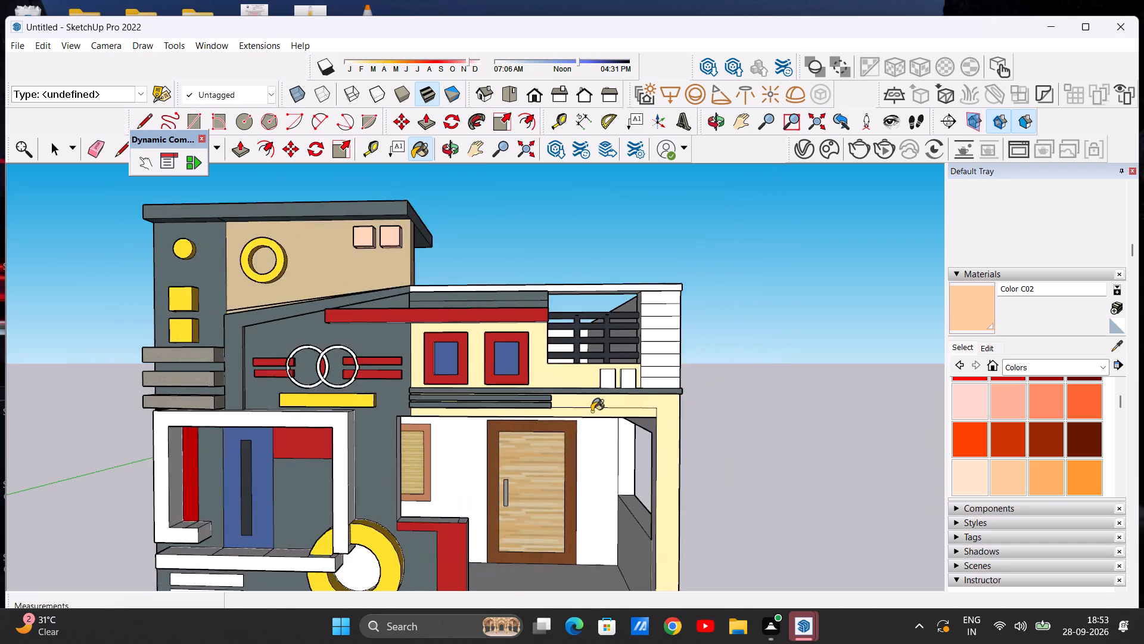
scroll(592, 411, "down", 6)
scroll(621, 416, "up", 2)
scroll(599, 386, "down", 5)
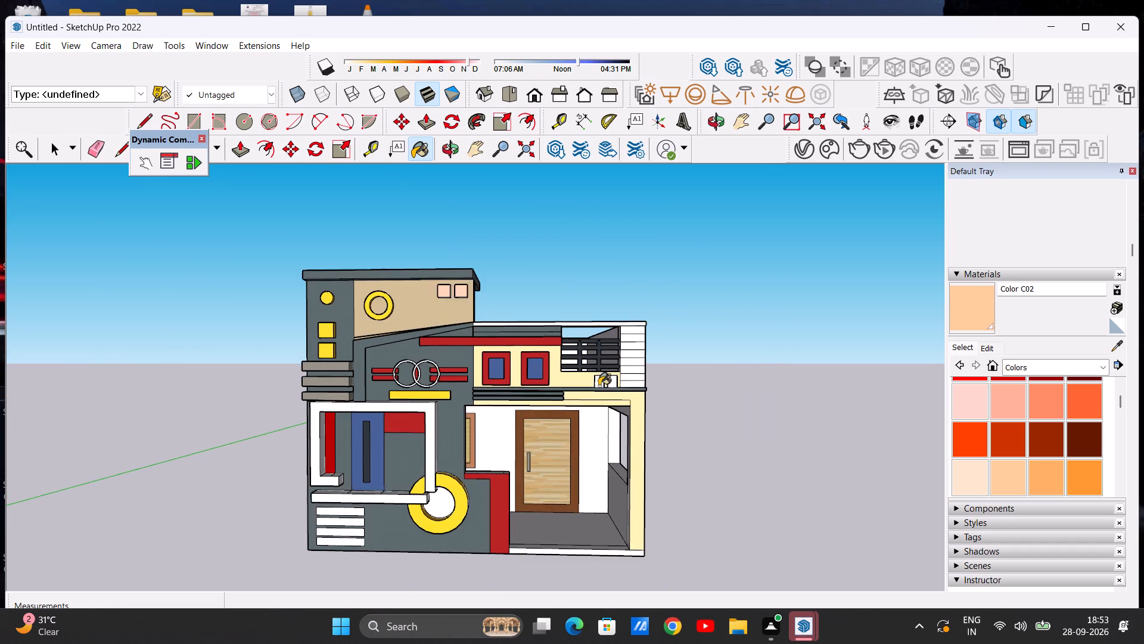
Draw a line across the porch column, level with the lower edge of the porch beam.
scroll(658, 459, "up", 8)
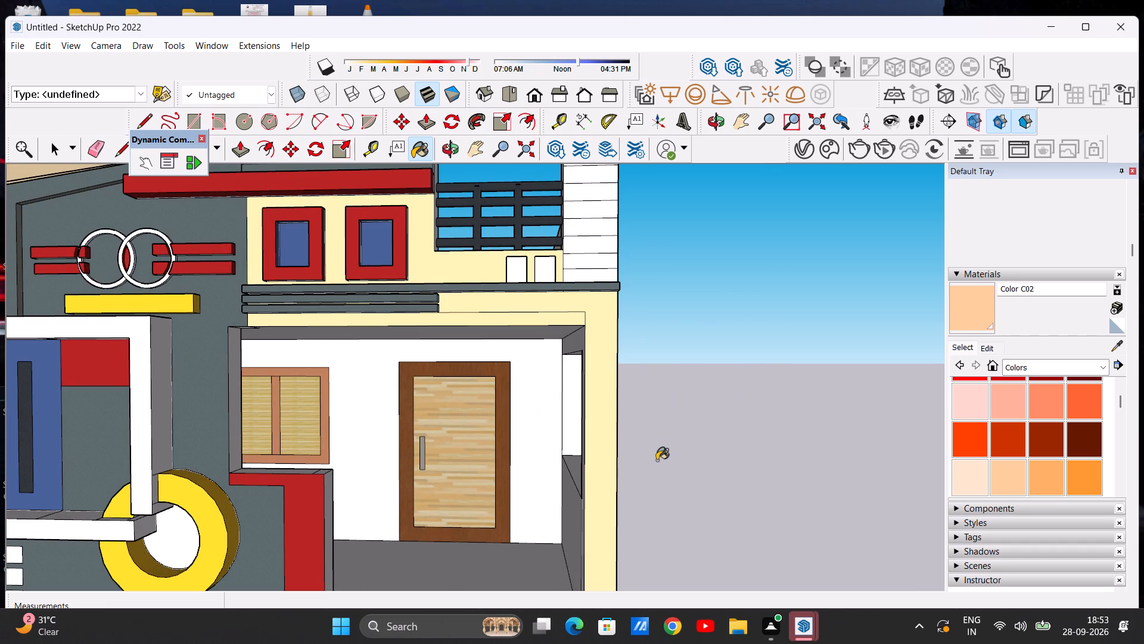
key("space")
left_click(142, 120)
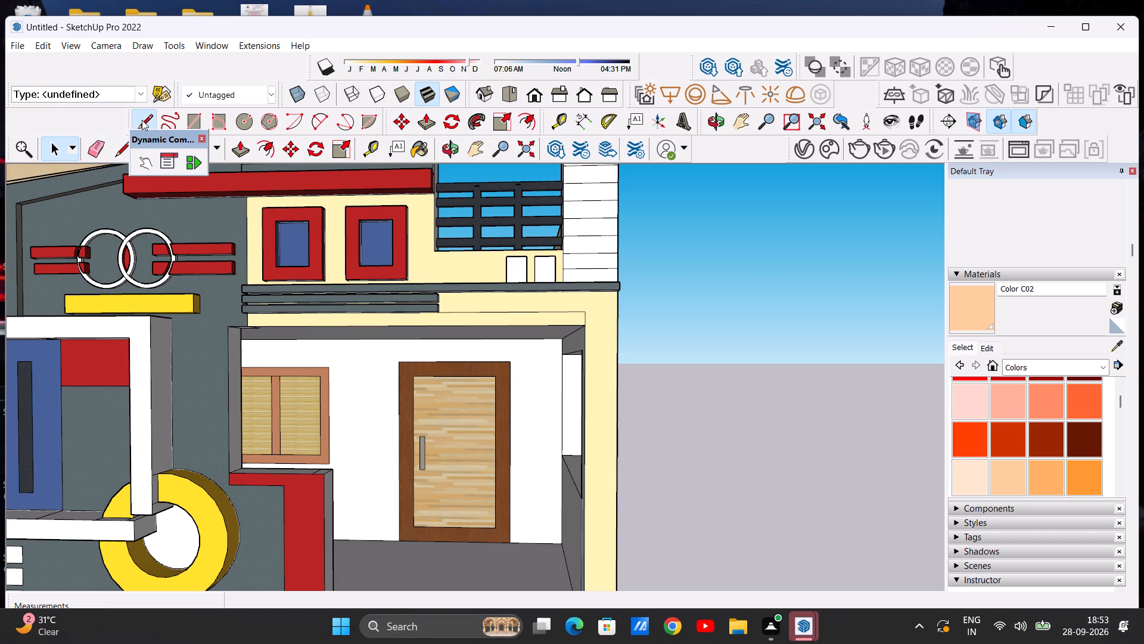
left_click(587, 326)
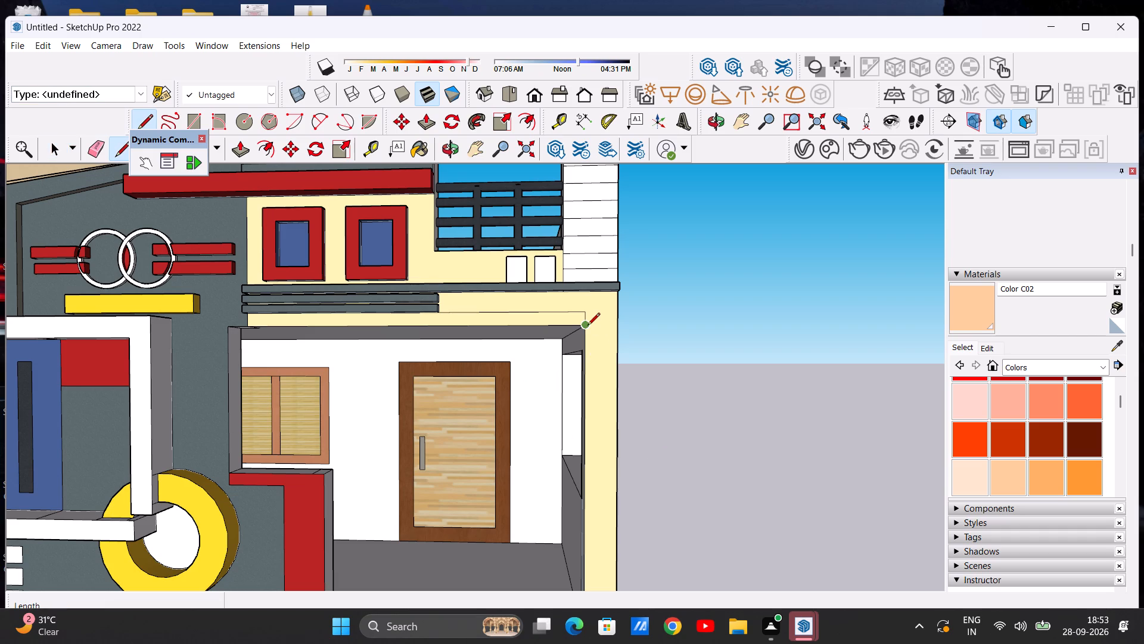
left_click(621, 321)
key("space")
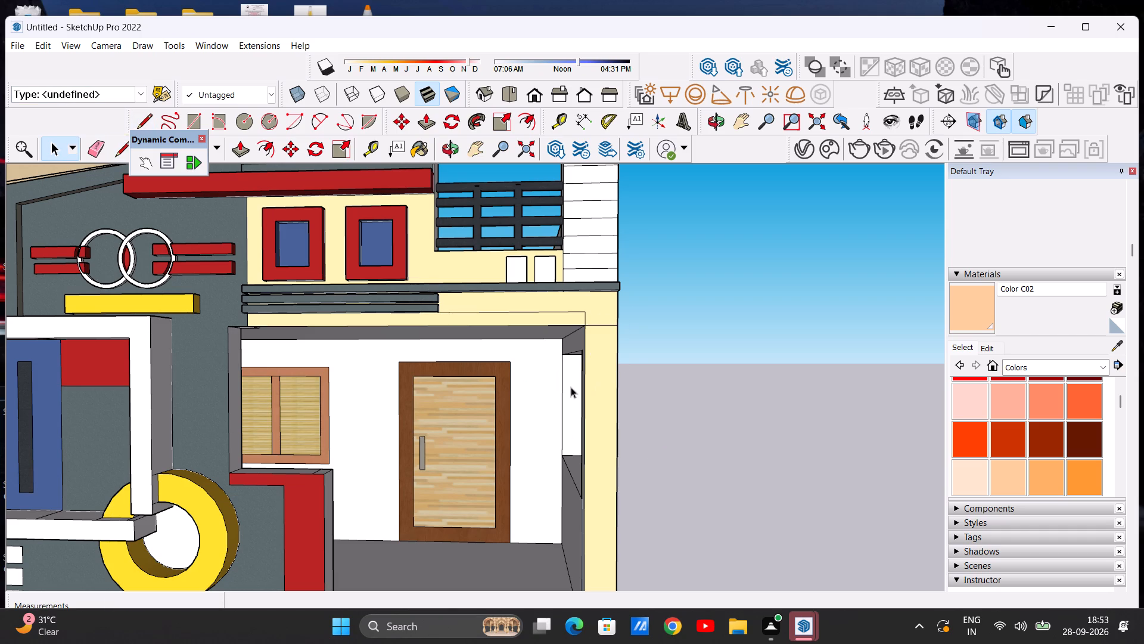
Undo the column line and the Color C02 paint on the thin strip, porch beam and column.
key("ctrl+z")
key("ctrl+z")
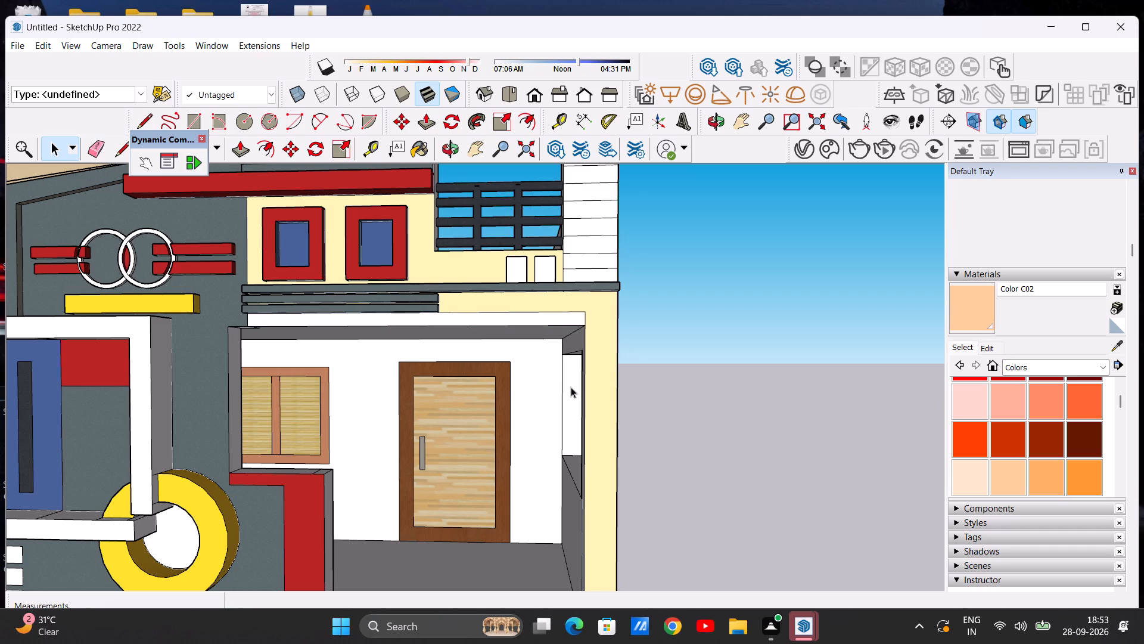
key("ctrl+z")
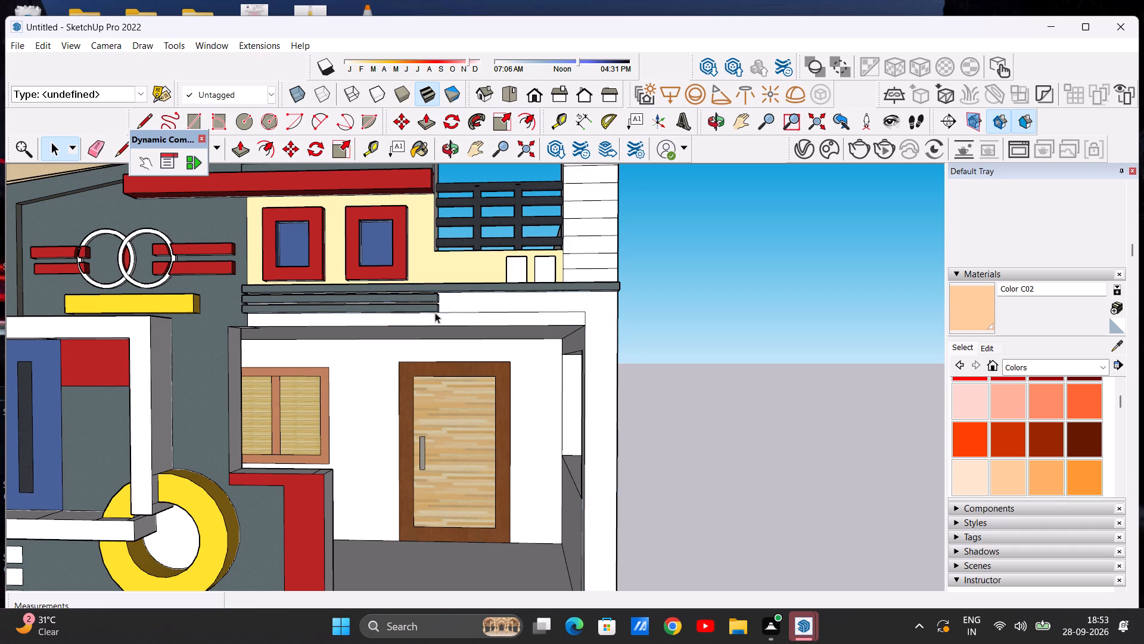
Draw a line about 1' 9 7/16" long across the porch column from the beam's lower inner corner to the outer edge.
left_click(134, 120)
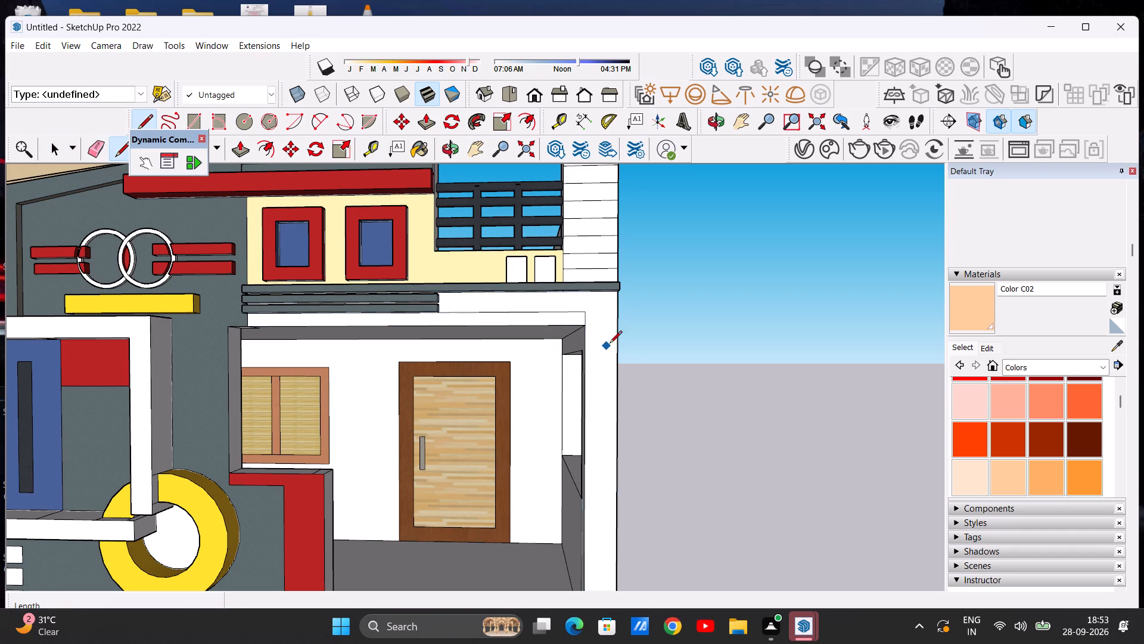
left_click(586, 322)
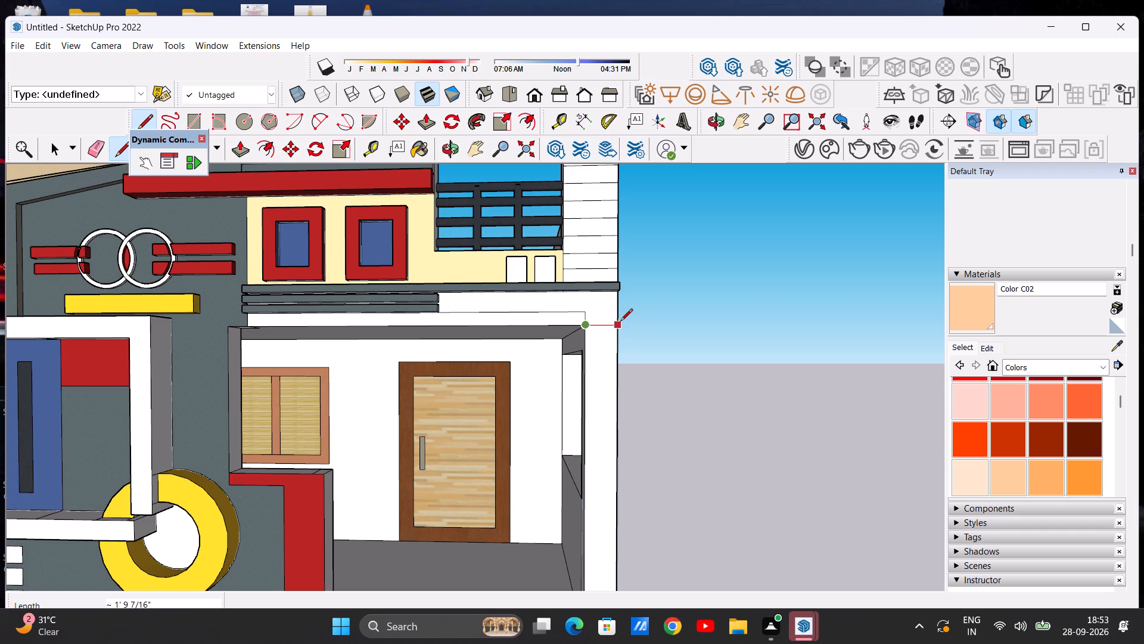
left_click(620, 322)
Paint the porch beam above the dividing line and the thin strip below it with Color C02.
left_click(977, 314)
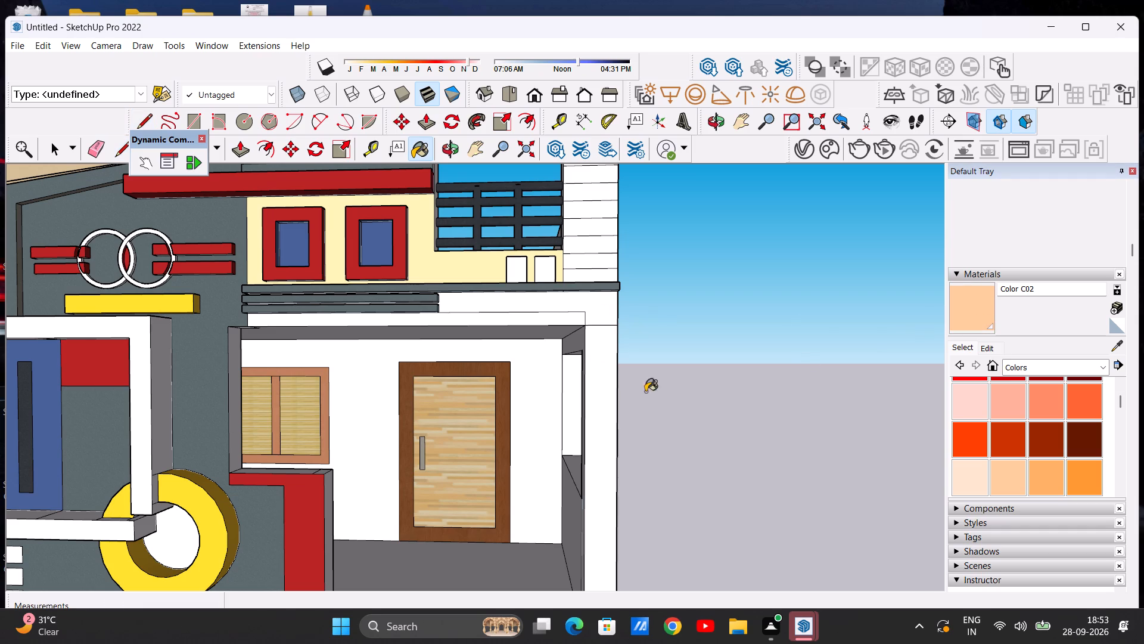
left_click(595, 313)
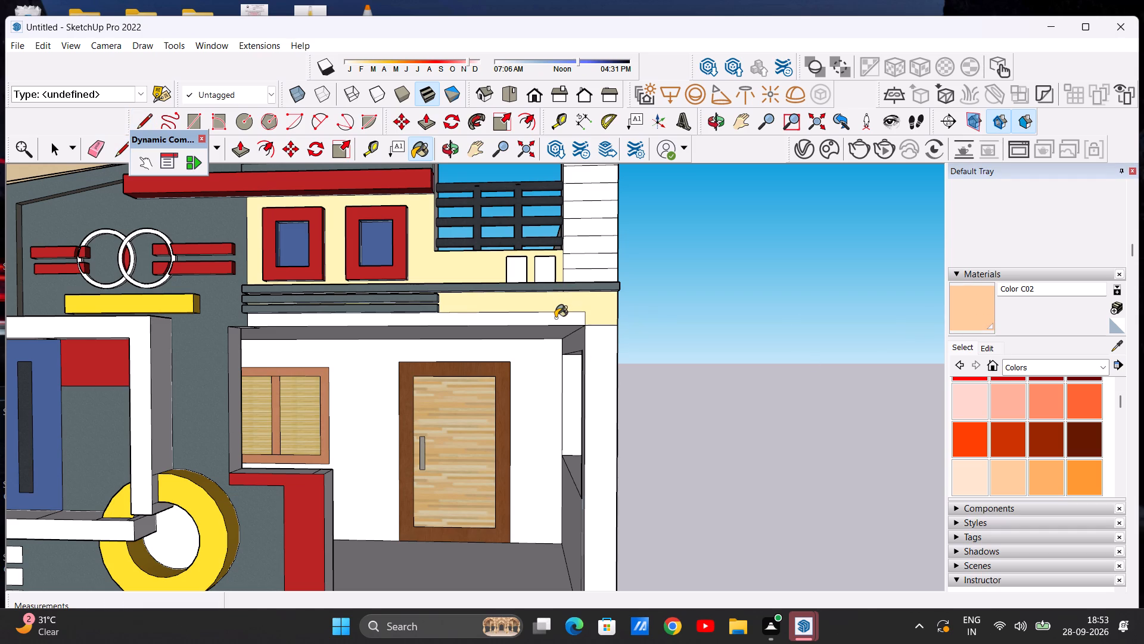
left_click(555, 318)
Paint all the horizontal plank faces on the upper-floor pillar beside the balcony railing with Color C04.
scroll(573, 318, "down", 4)
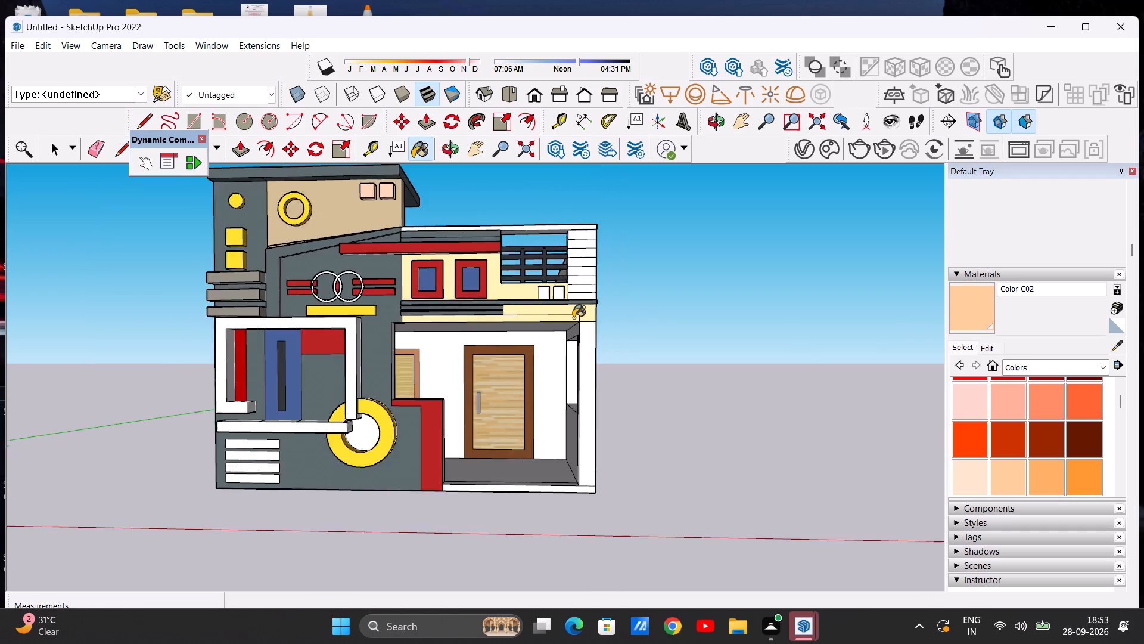
scroll(573, 318, "down", 8)
scroll(525, 292, "up", 6)
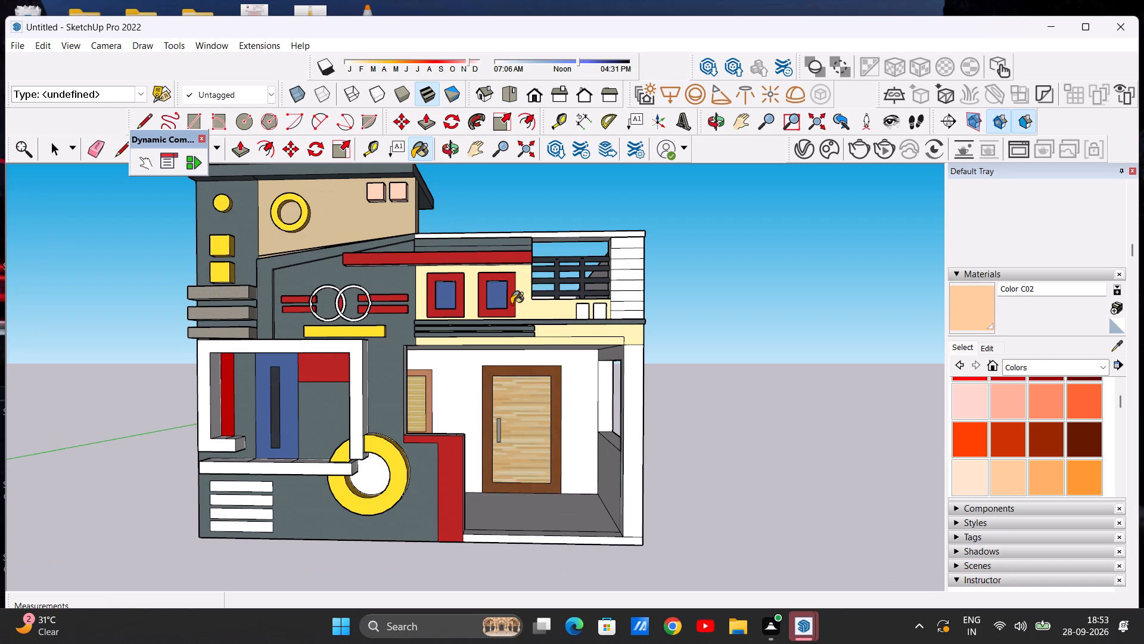
scroll(511, 304, "down", 3)
scroll(592, 291, "up", 5)
scroll(591, 298, "down", 7)
scroll(598, 293, "up", 2)
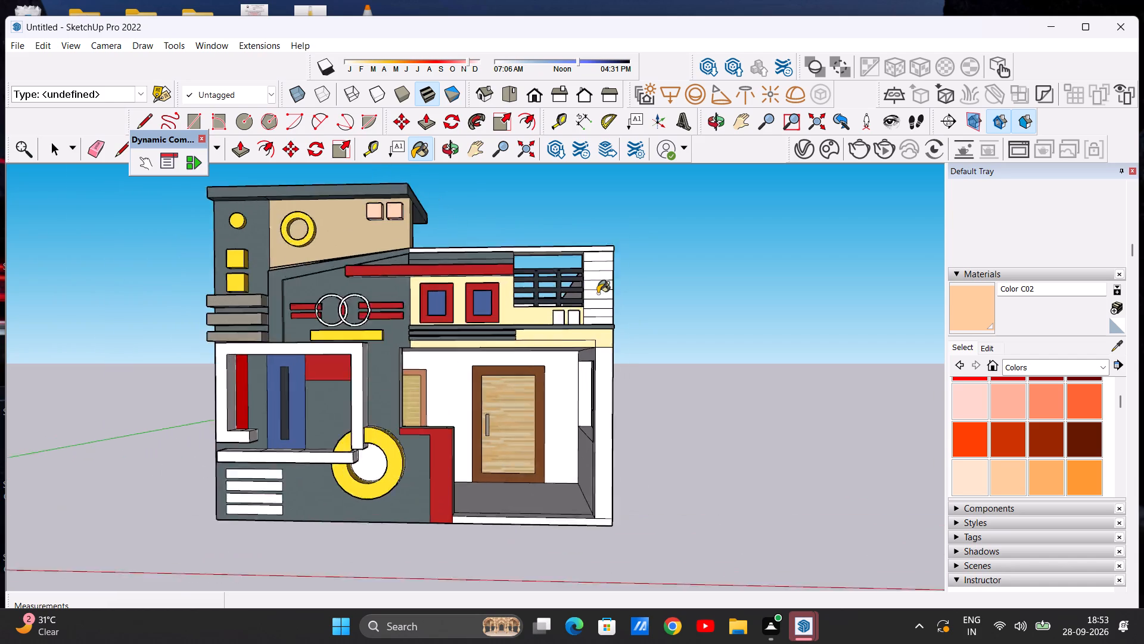
scroll(598, 293, "up", 7)
scroll(596, 298, "down", 5)
scroll(592, 270, "up", 7)
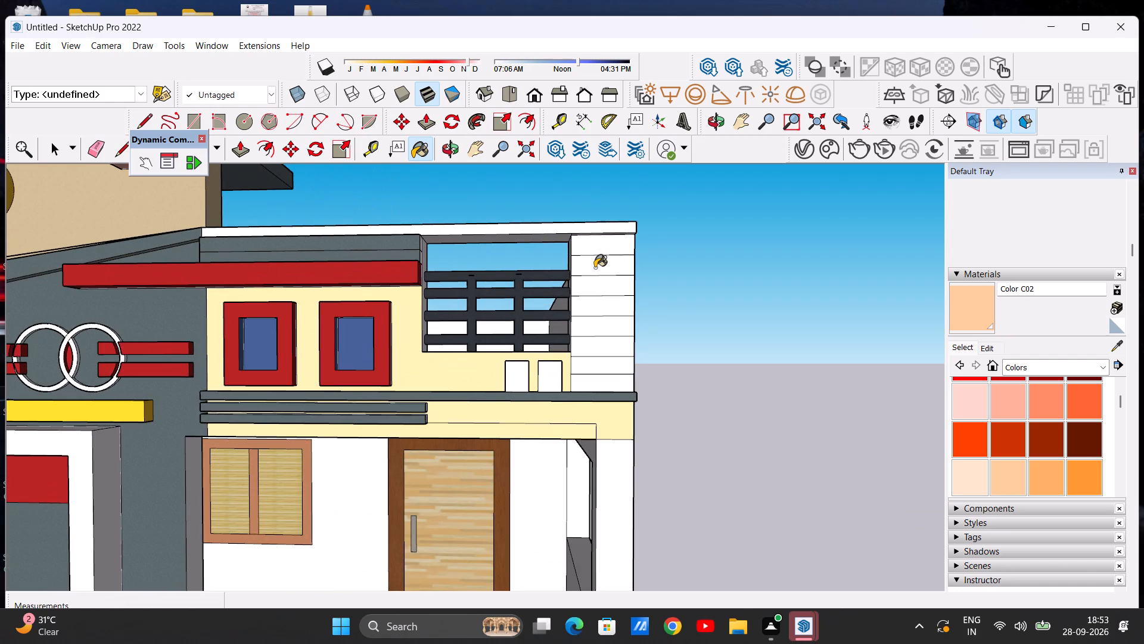
scroll(595, 215, "up", 2)
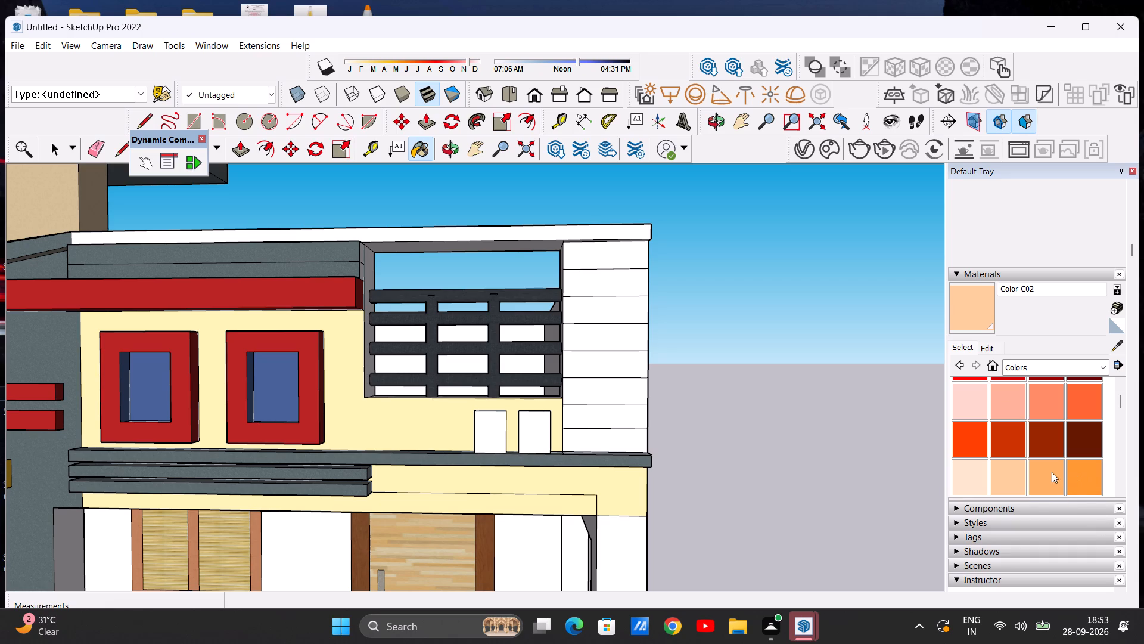
left_click(1081, 468)
left_click(594, 263)
left_click(604, 279)
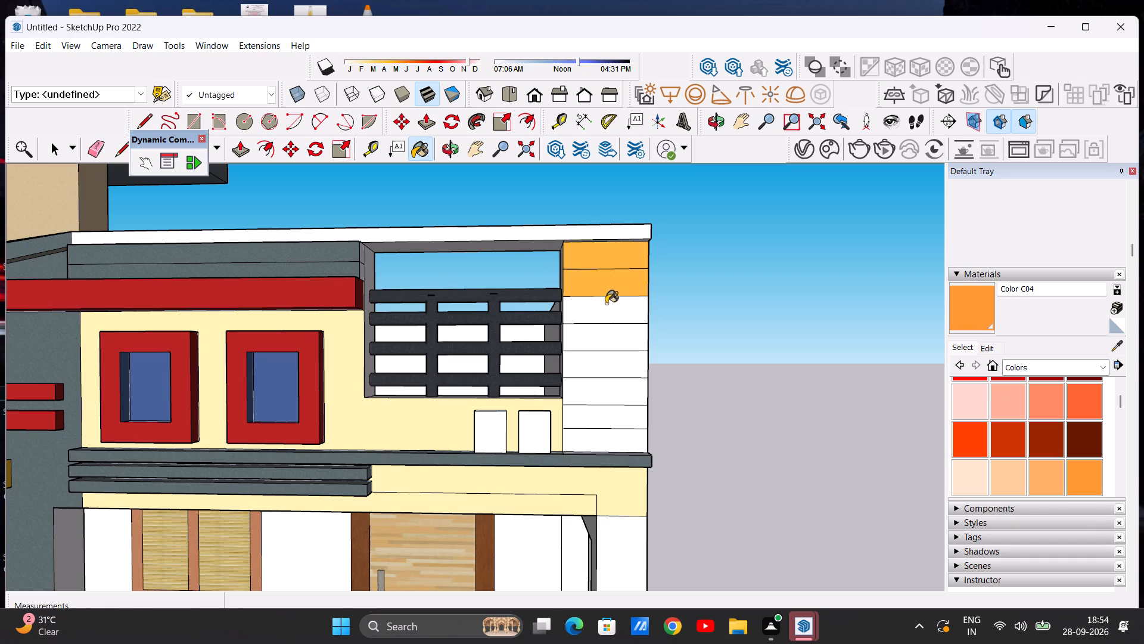
left_click(607, 306)
left_click(608, 333)
left_click(607, 369)
left_click(610, 395)
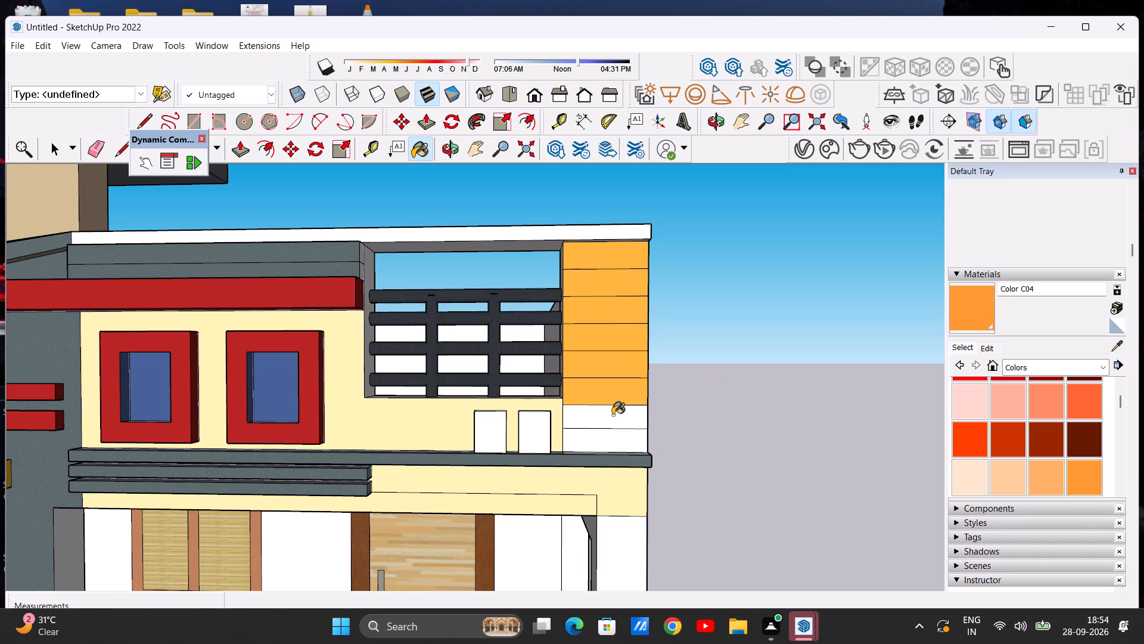
left_click(612, 428)
left_click(612, 445)
left_click(613, 420)
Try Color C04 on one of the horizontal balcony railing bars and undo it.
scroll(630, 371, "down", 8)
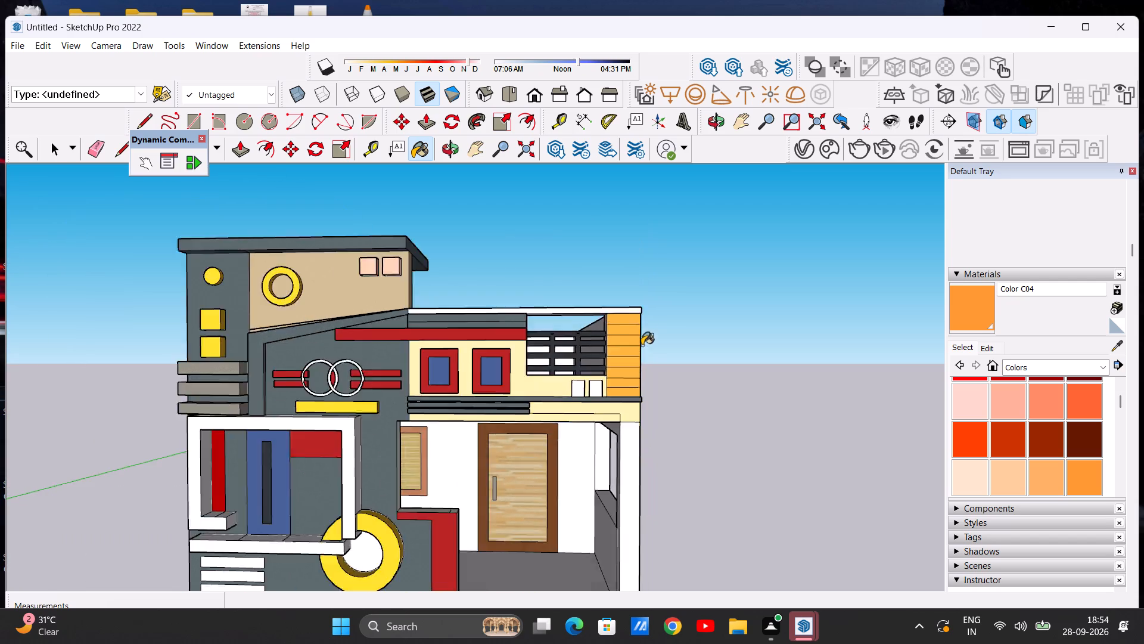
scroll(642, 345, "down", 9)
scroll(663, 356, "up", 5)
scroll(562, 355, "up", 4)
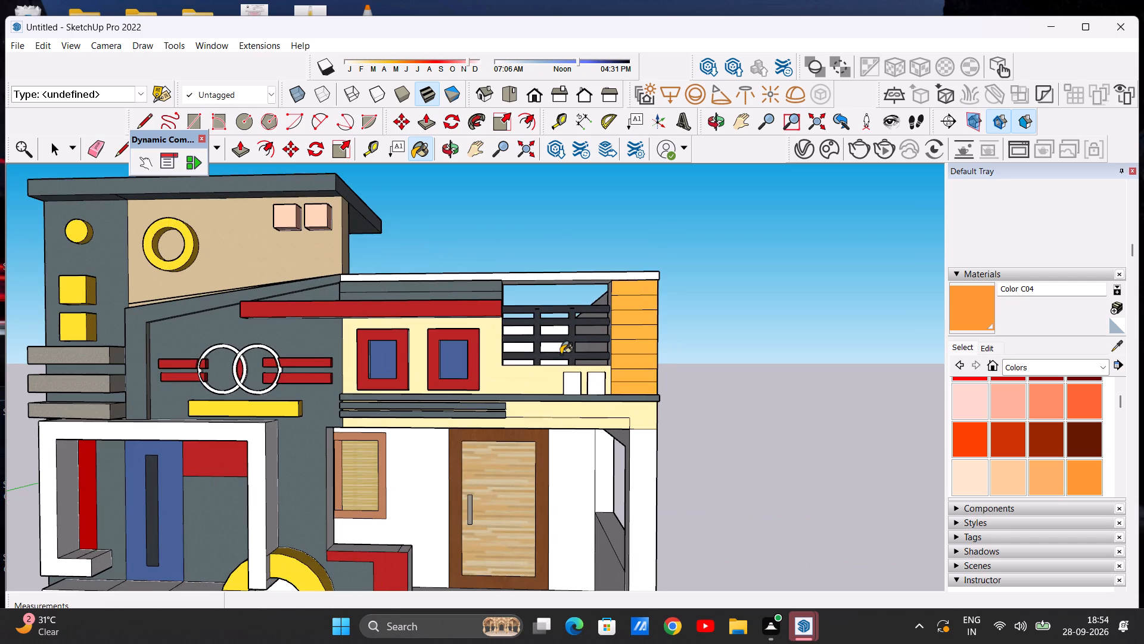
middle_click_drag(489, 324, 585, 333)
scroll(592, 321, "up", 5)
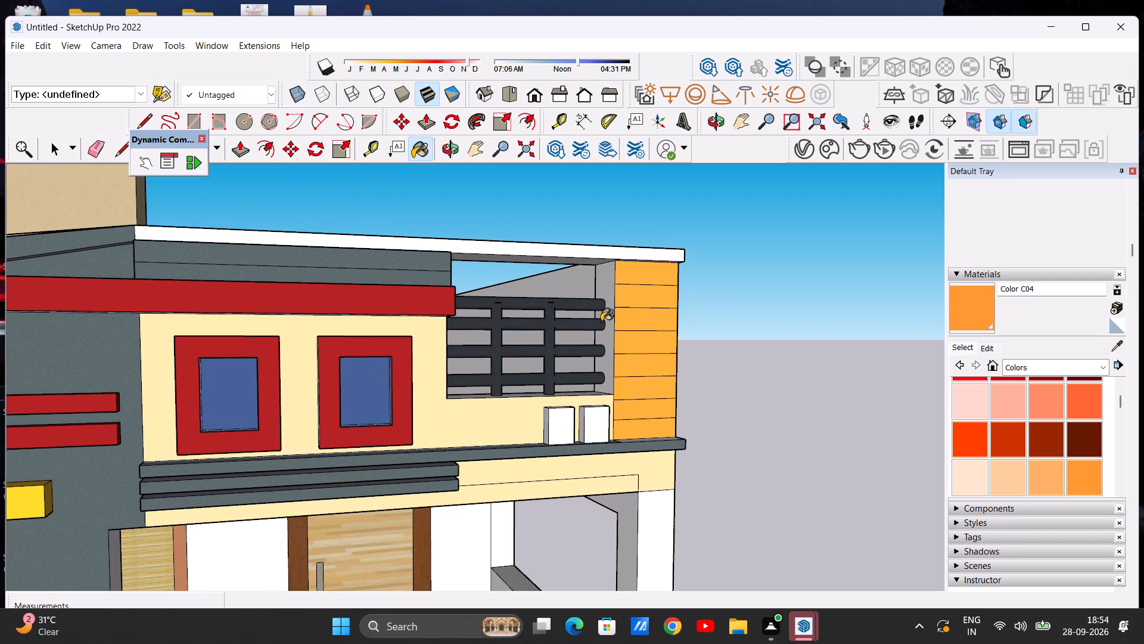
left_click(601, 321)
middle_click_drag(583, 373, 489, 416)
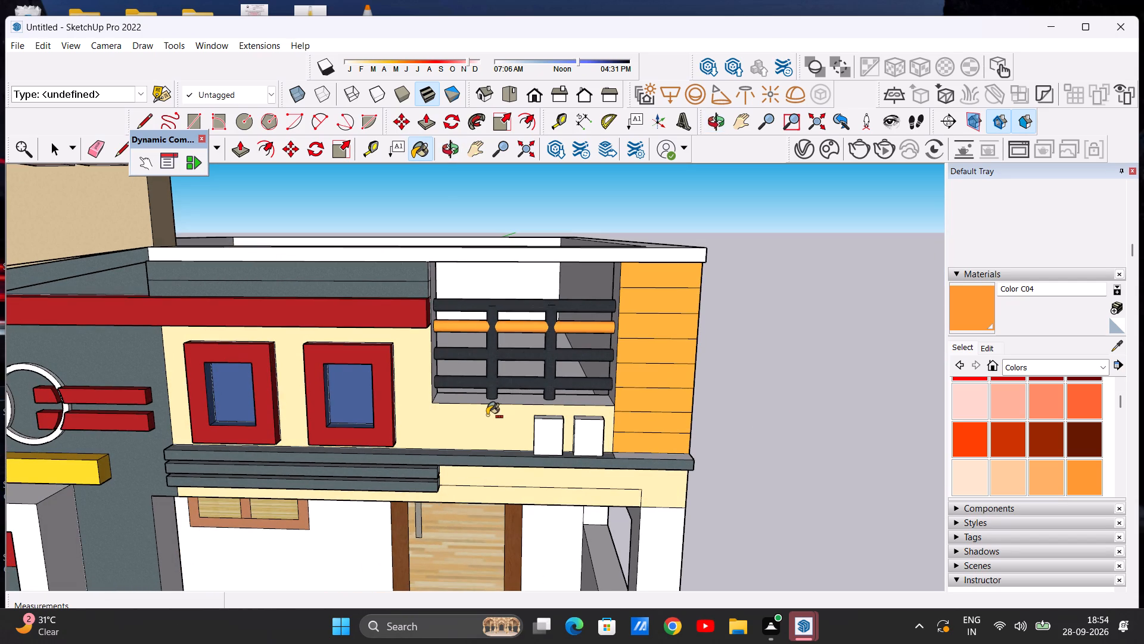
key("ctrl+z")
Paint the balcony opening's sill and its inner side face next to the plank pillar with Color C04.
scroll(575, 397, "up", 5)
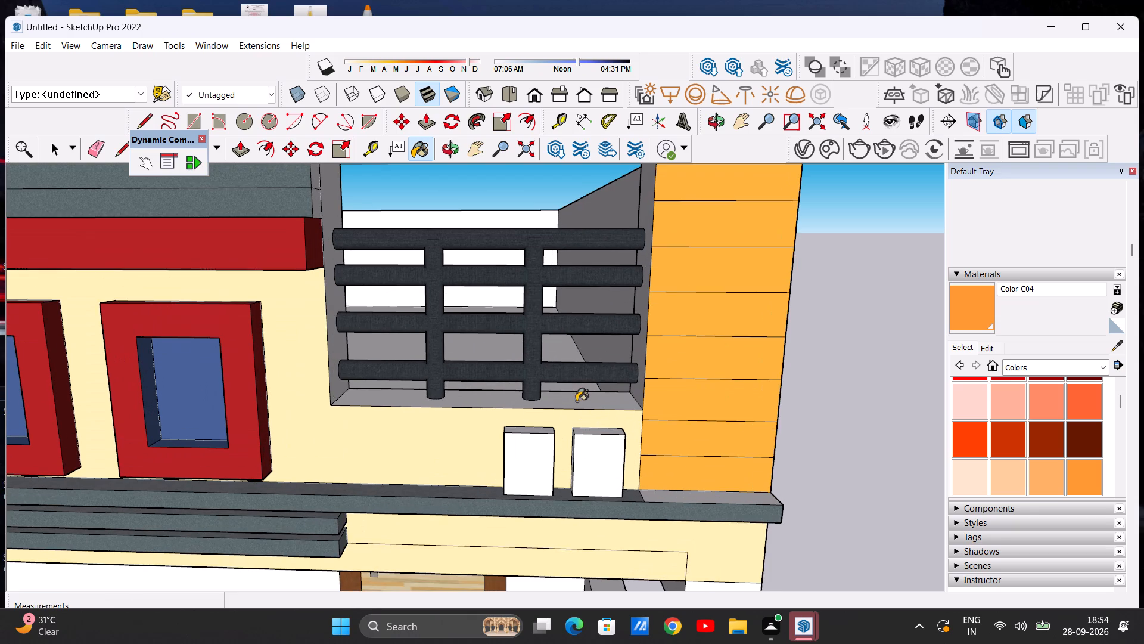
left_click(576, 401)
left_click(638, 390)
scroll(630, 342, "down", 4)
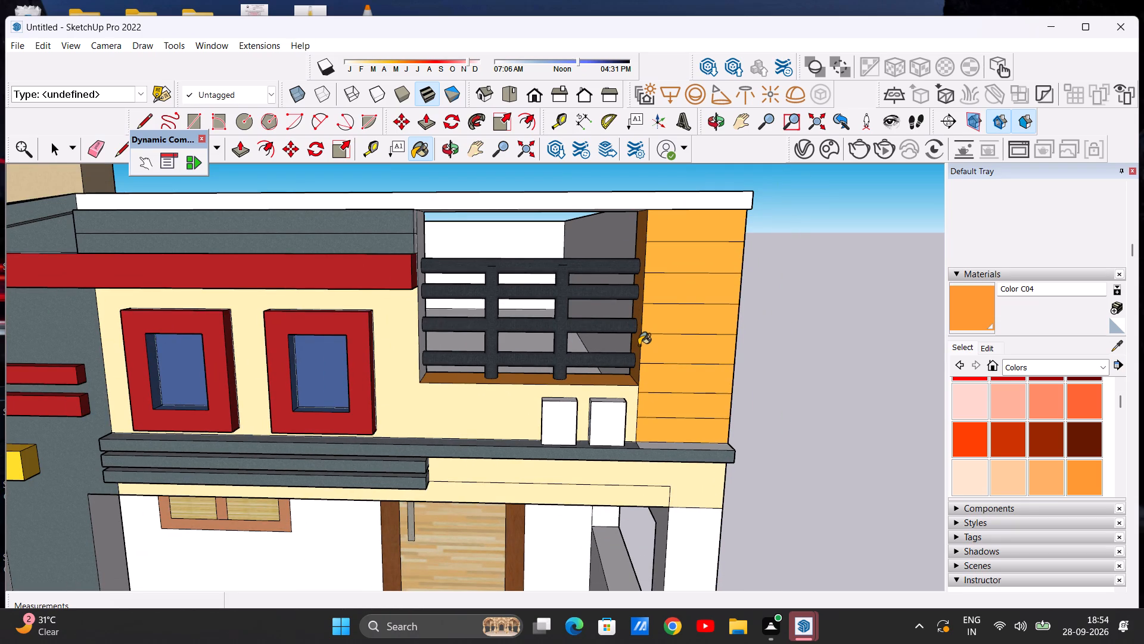
Paint the balcony opening's sill and both of its inner side faces with Color C02.
key("space")
left_click(1019, 465)
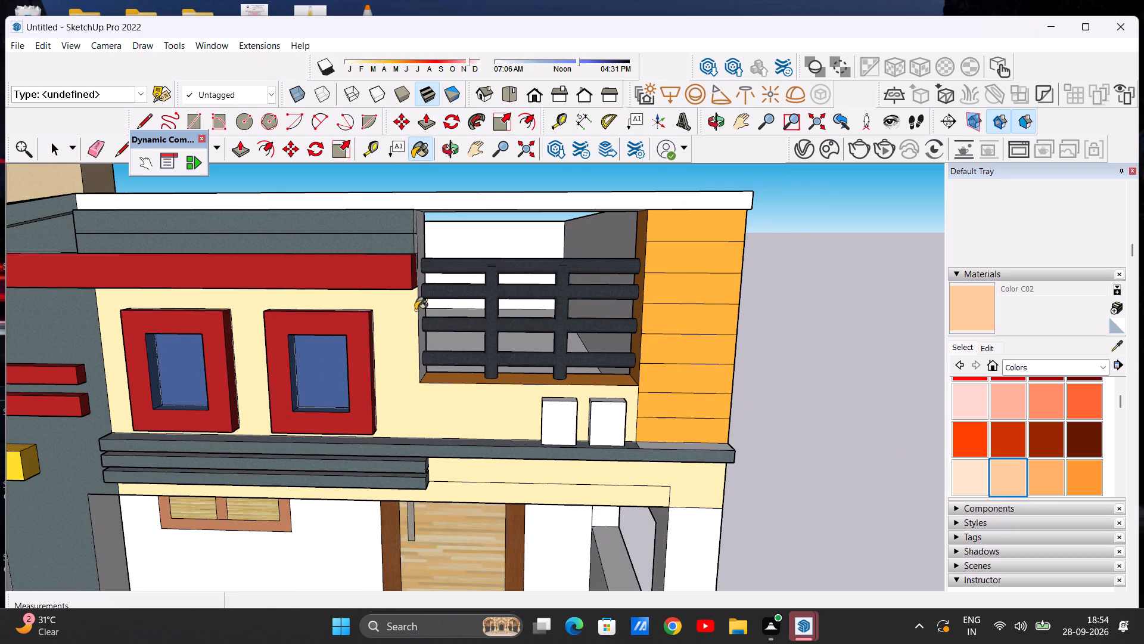
middle_click_drag(445, 304, 340, 321)
scroll(367, 302, "up", 4)
left_click(384, 298)
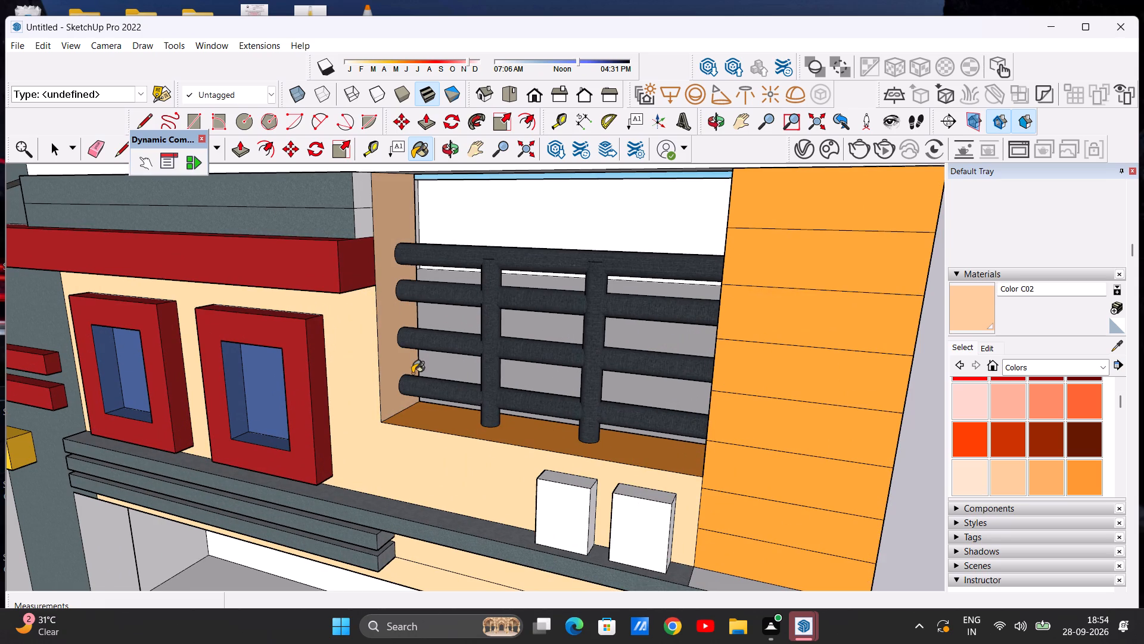
left_click(424, 414)
middle_click_drag(393, 381, 615, 366)
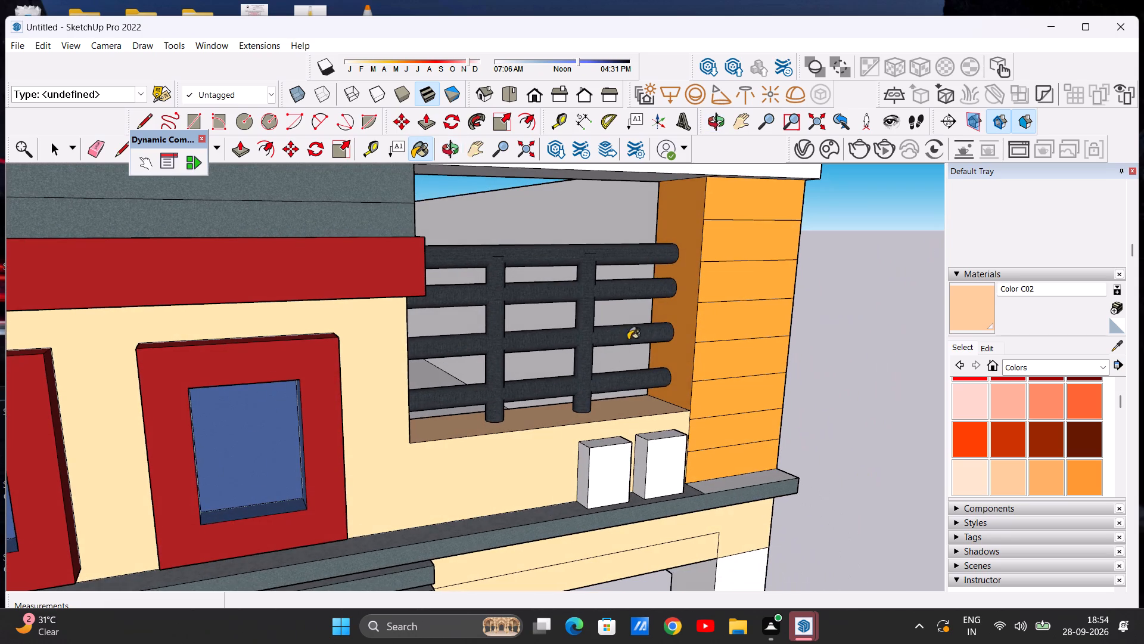
left_click(679, 325)
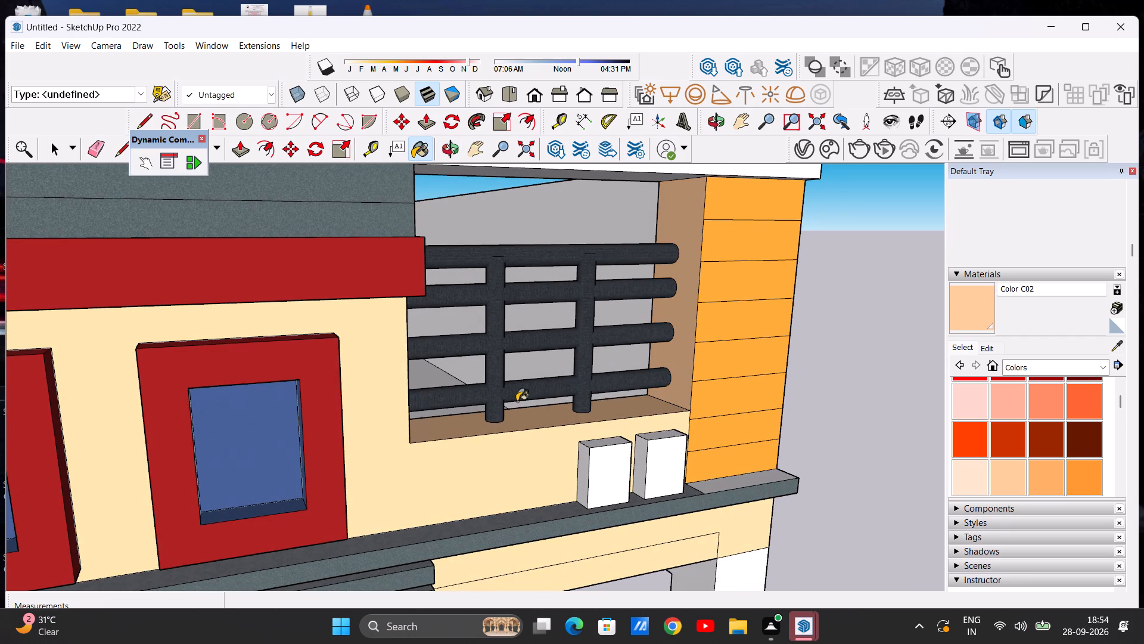
Examine the coloured elevation in the standard Front view, then inspect the lower facade at an angle.
key("space")
scroll(333, 354, "down", 17)
middle_click_drag(489, 398, 388, 392)
scroll(387, 392, "down", 2)
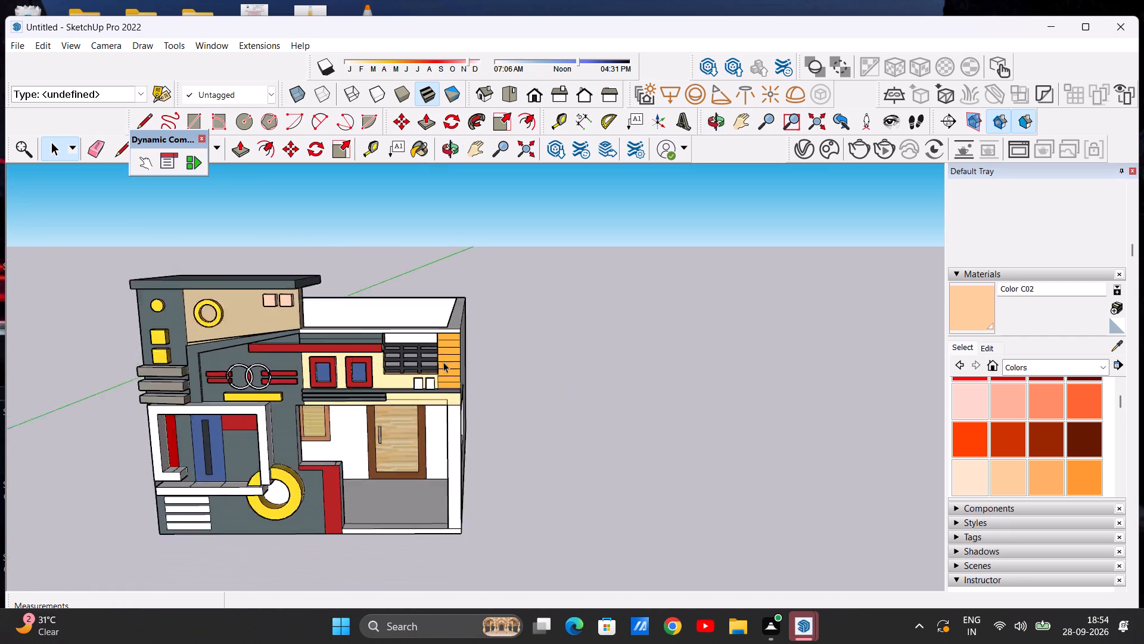
scroll(443, 362, "down", 7)
scroll(381, 372, "up", 8)
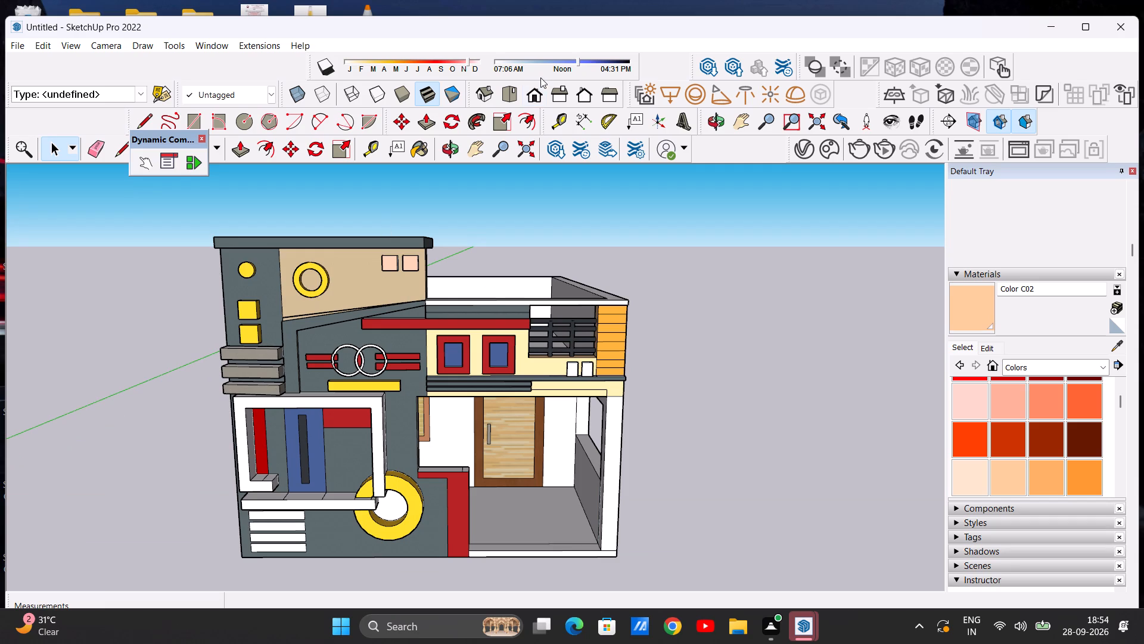
left_click(530, 95)
scroll(621, 378, "up", 3)
scroll(532, 374, "down", 6)
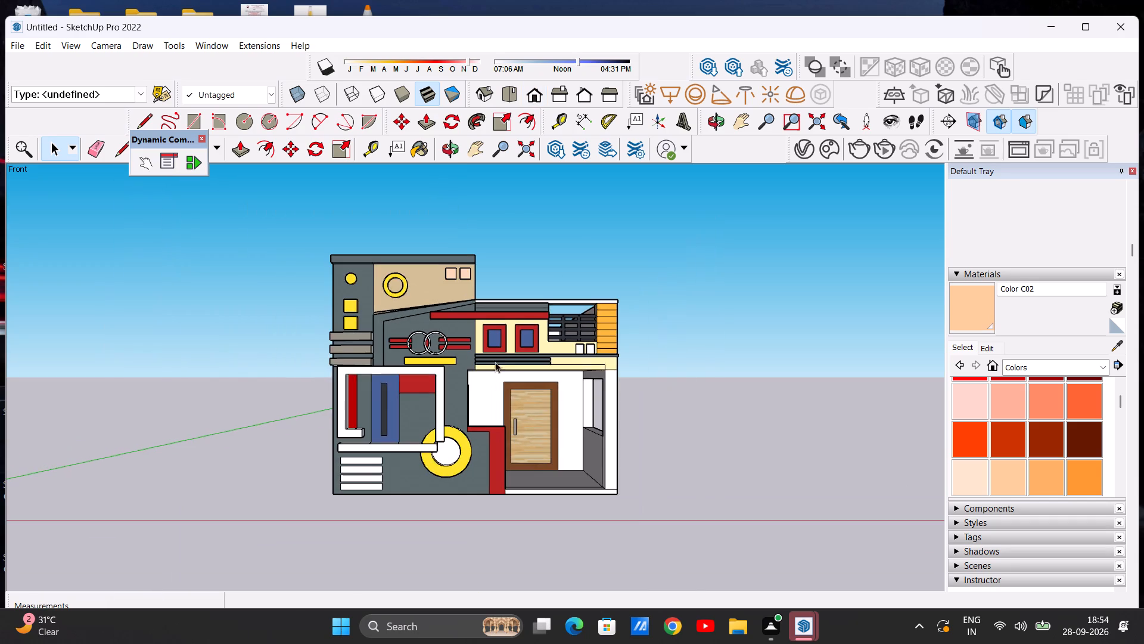
scroll(680, 389, "up", 4)
scroll(273, 336, "up", 6)
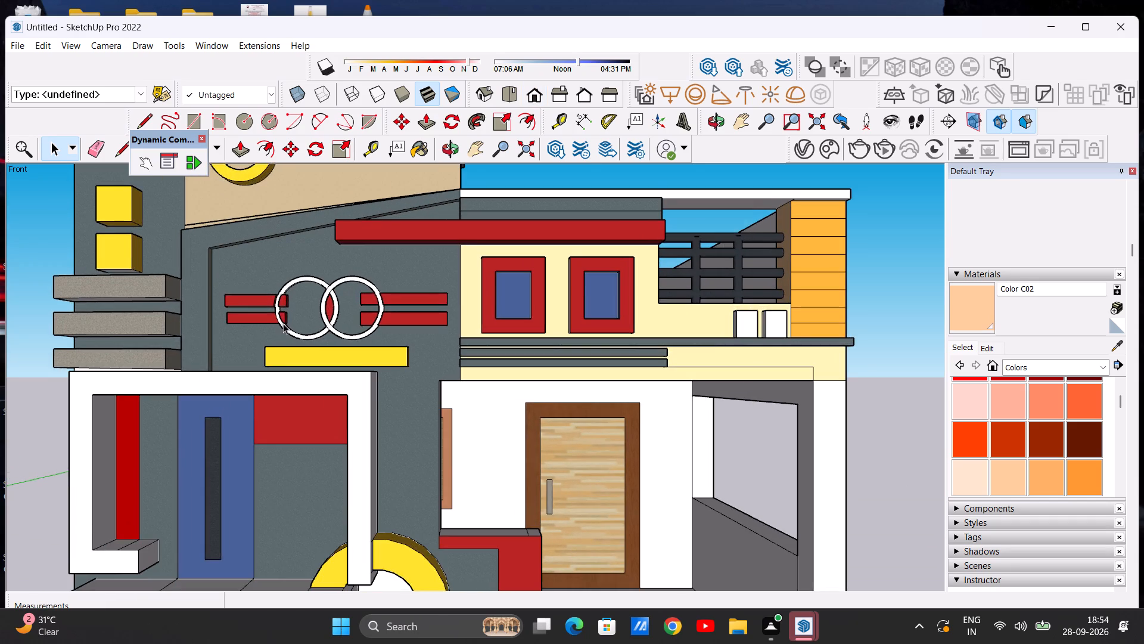
scroll(326, 334, "down", 9)
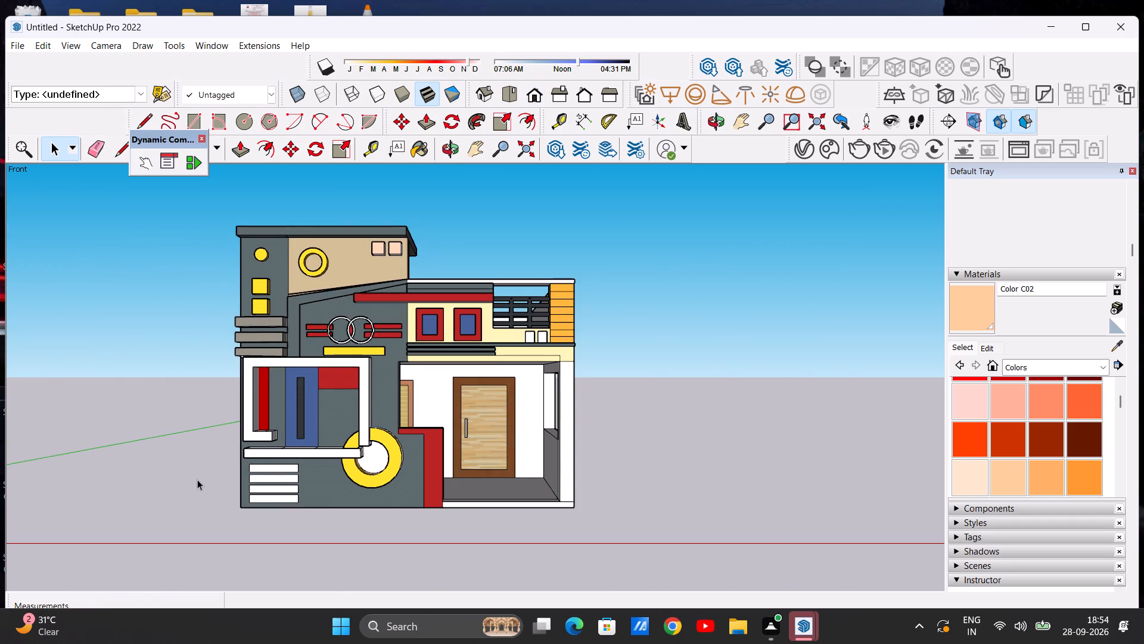
scroll(194, 482, "up", 4)
middle_click_drag(201, 492, 411, 504)
scroll(370, 491, "up", 4)
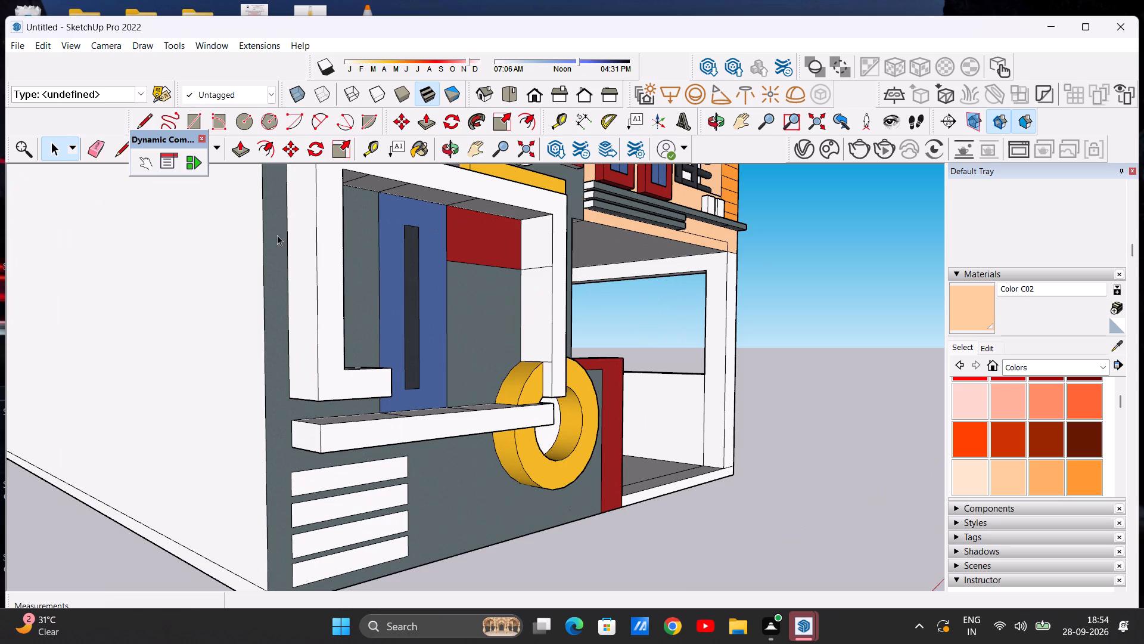
Push/Pull the four white horizontal strips at the facade's lower corner outward by 8 3/8".
left_click(239, 145)
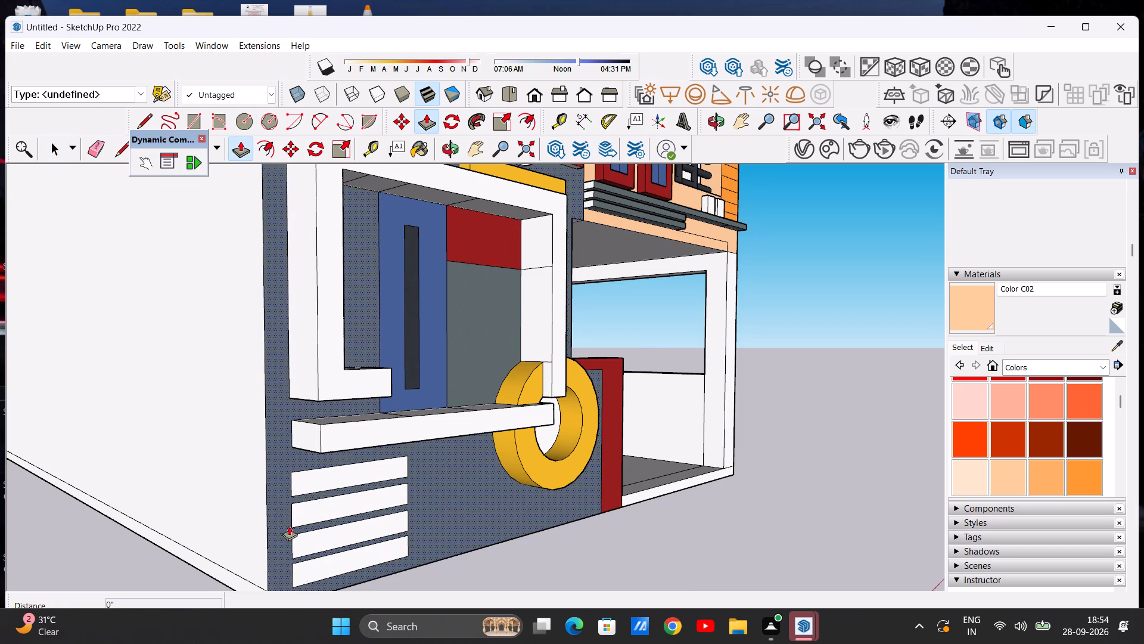
left_click(303, 475)
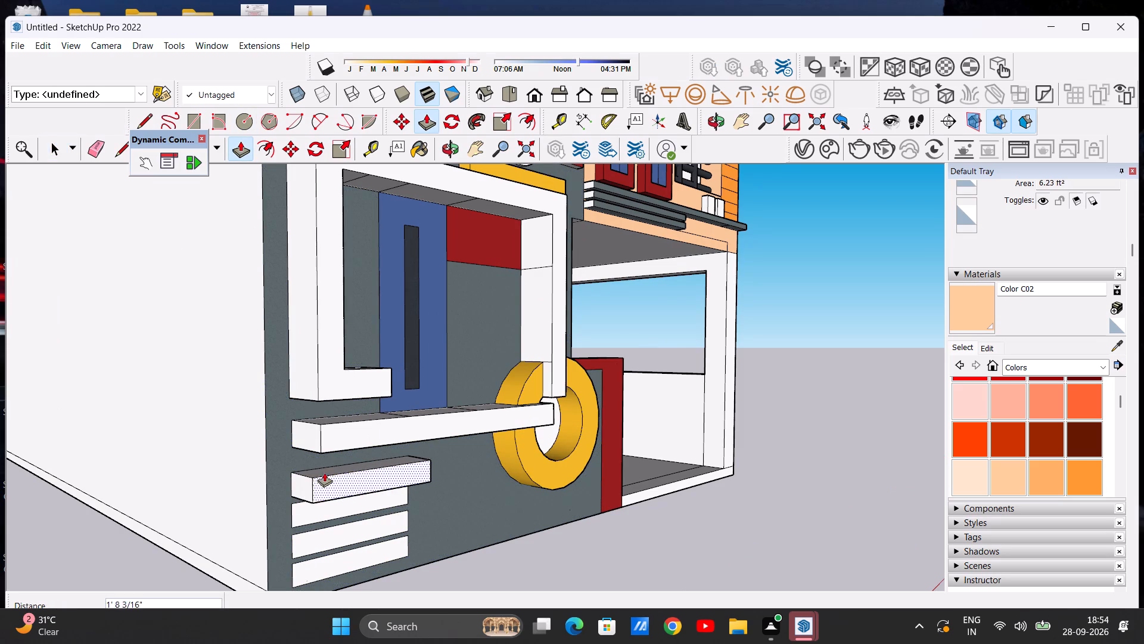
middle_click_drag(316, 470, 397, 475)
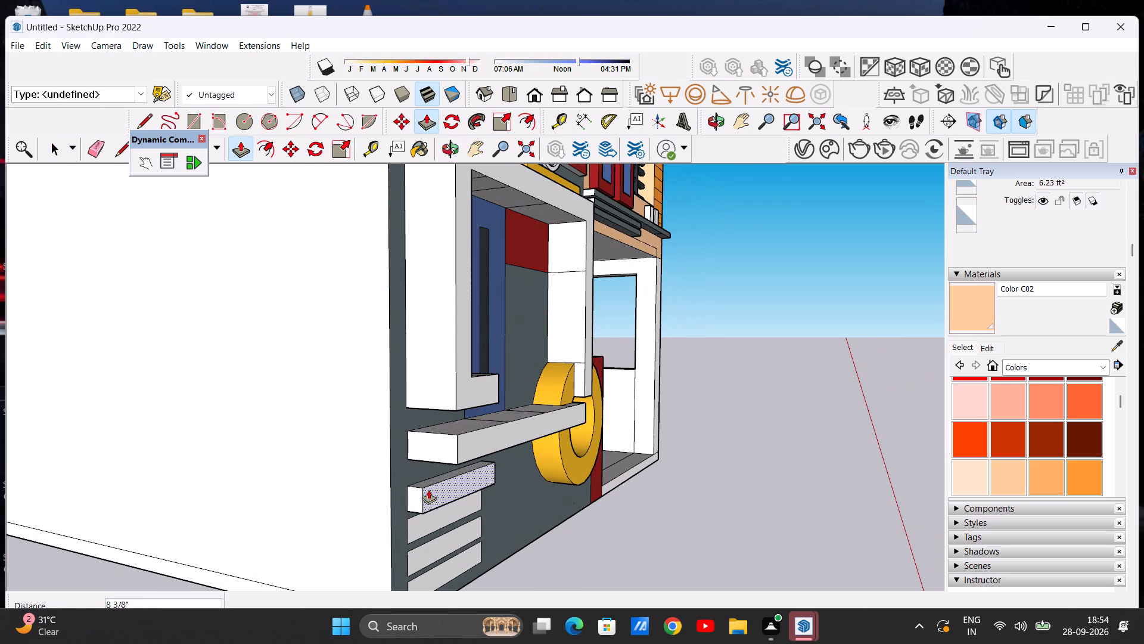
left_click(430, 490)
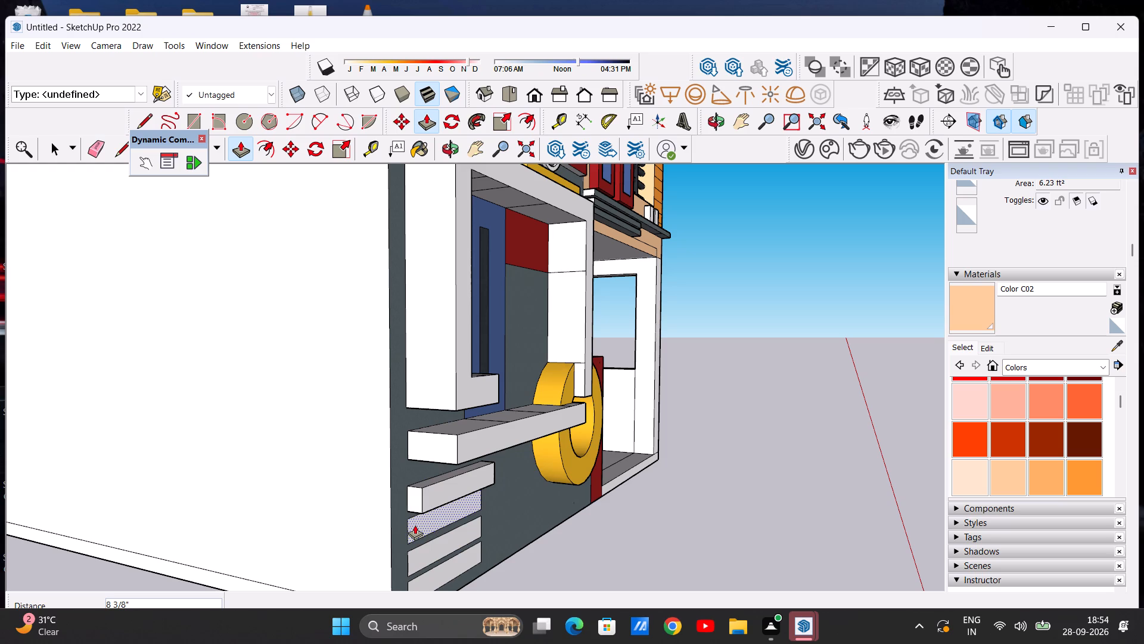
left_click(415, 525)
left_click(421, 510)
left_click(415, 552)
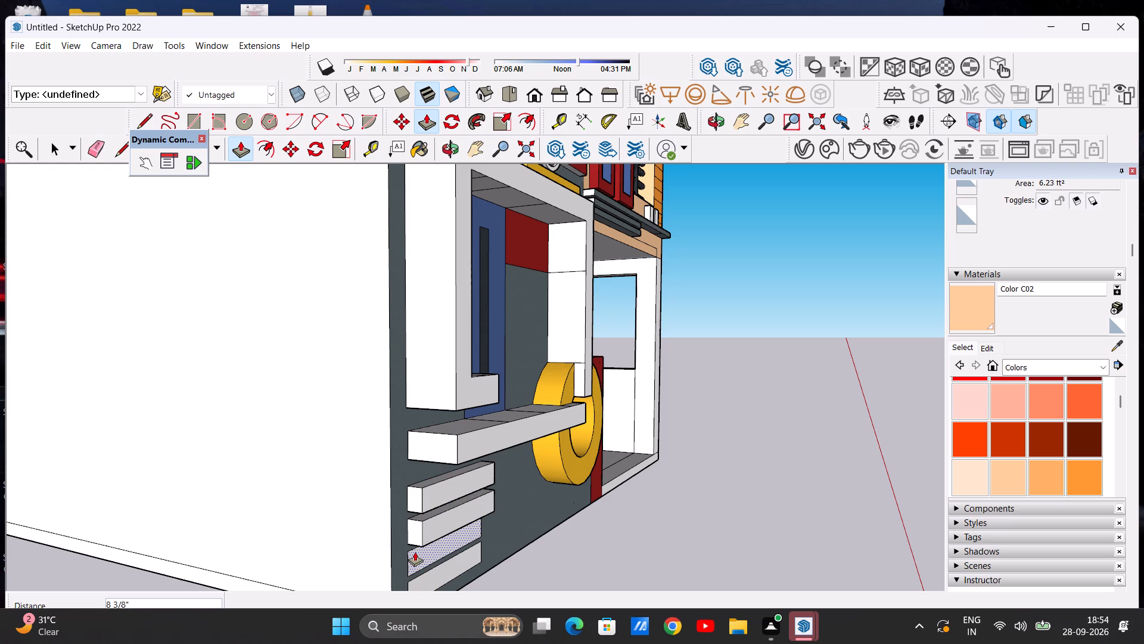
left_click(425, 545)
scroll(386, 476, "down", 5)
scroll(418, 586, "up", 3)
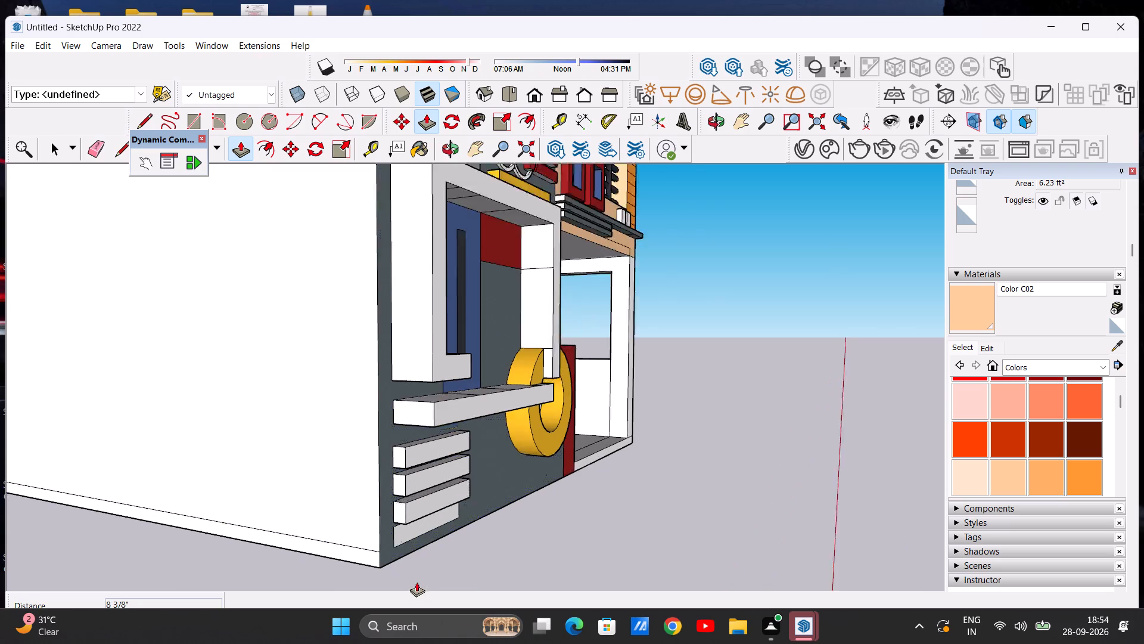
scroll(416, 582, "up", 7)
left_click(394, 508)
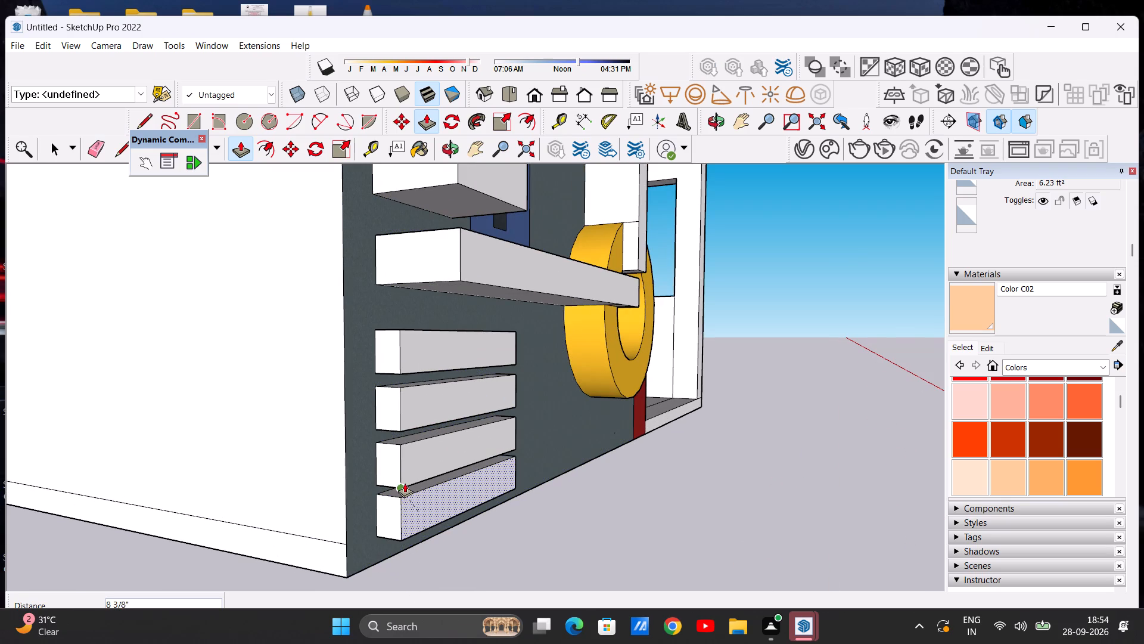
left_click(405, 483)
key("space")
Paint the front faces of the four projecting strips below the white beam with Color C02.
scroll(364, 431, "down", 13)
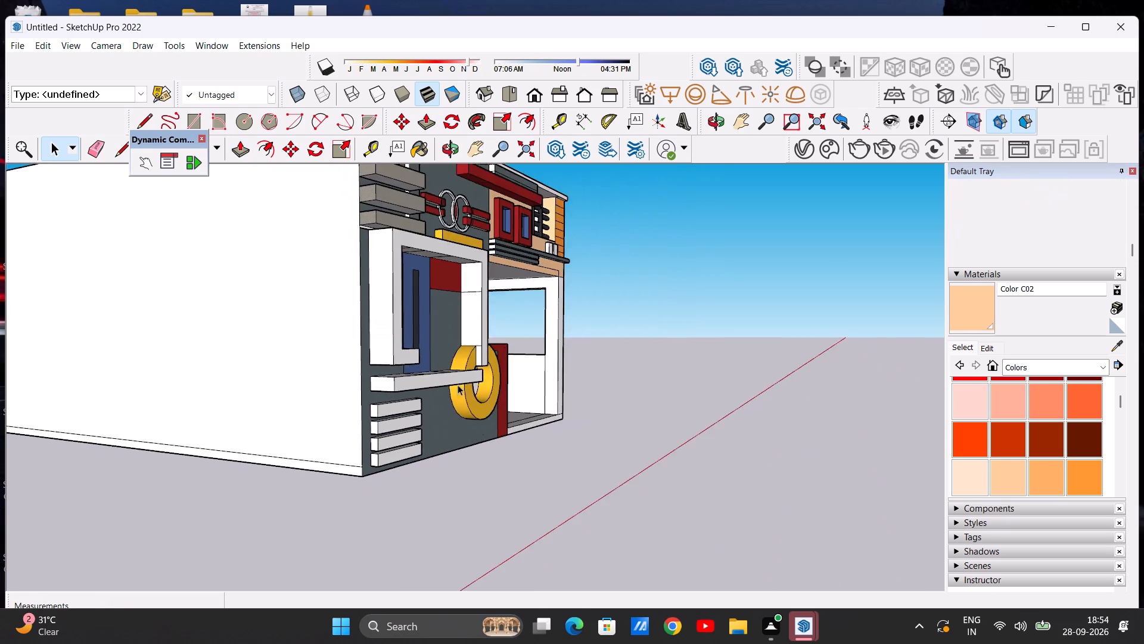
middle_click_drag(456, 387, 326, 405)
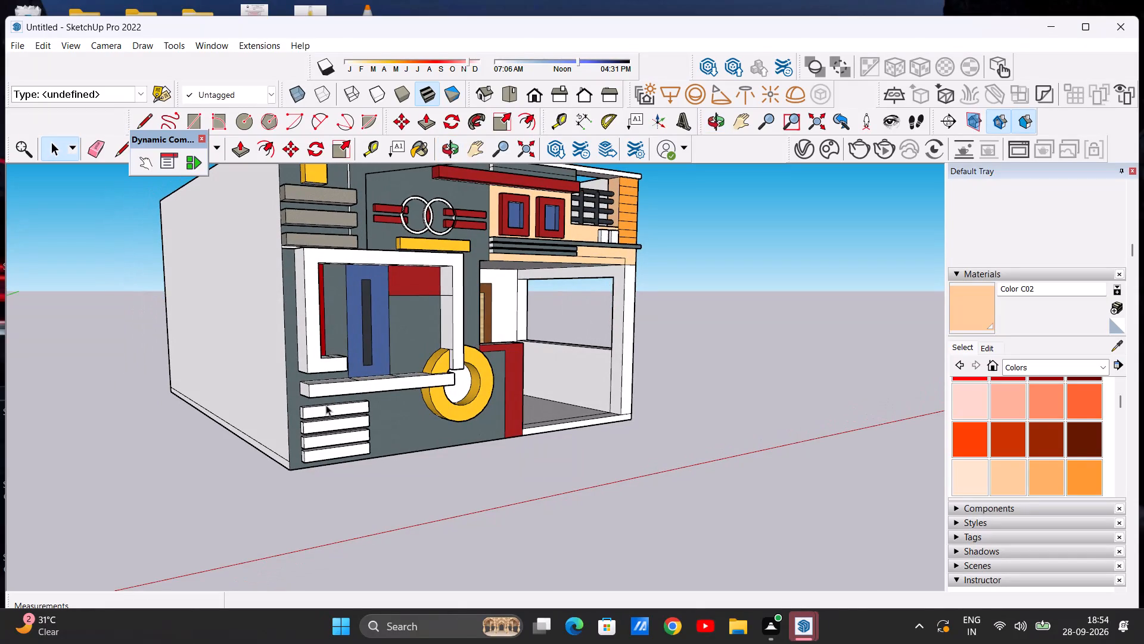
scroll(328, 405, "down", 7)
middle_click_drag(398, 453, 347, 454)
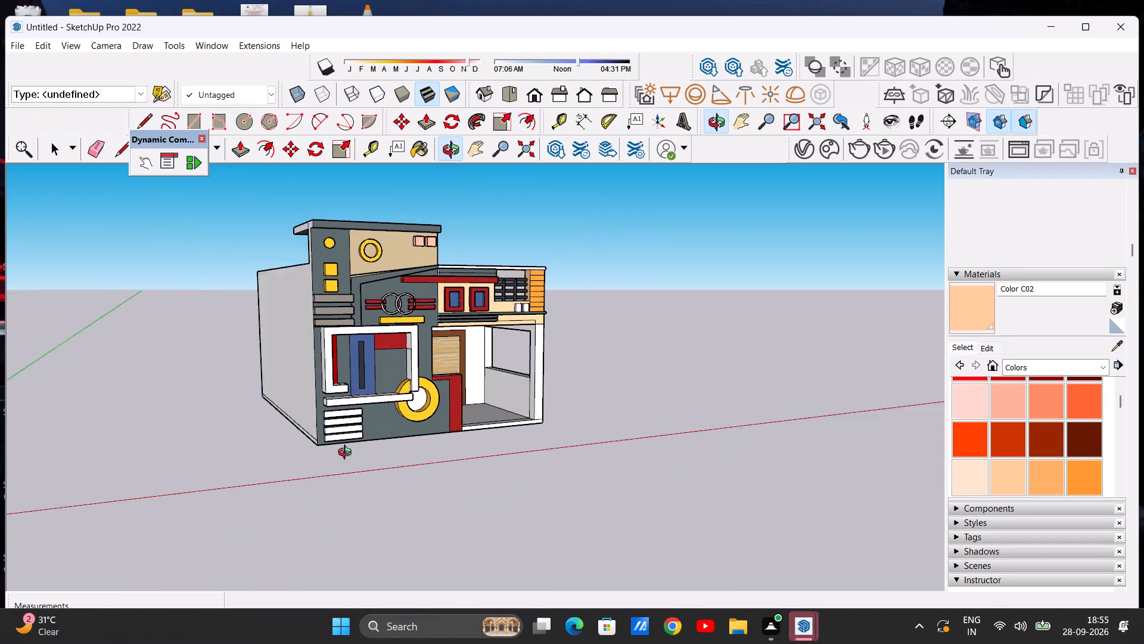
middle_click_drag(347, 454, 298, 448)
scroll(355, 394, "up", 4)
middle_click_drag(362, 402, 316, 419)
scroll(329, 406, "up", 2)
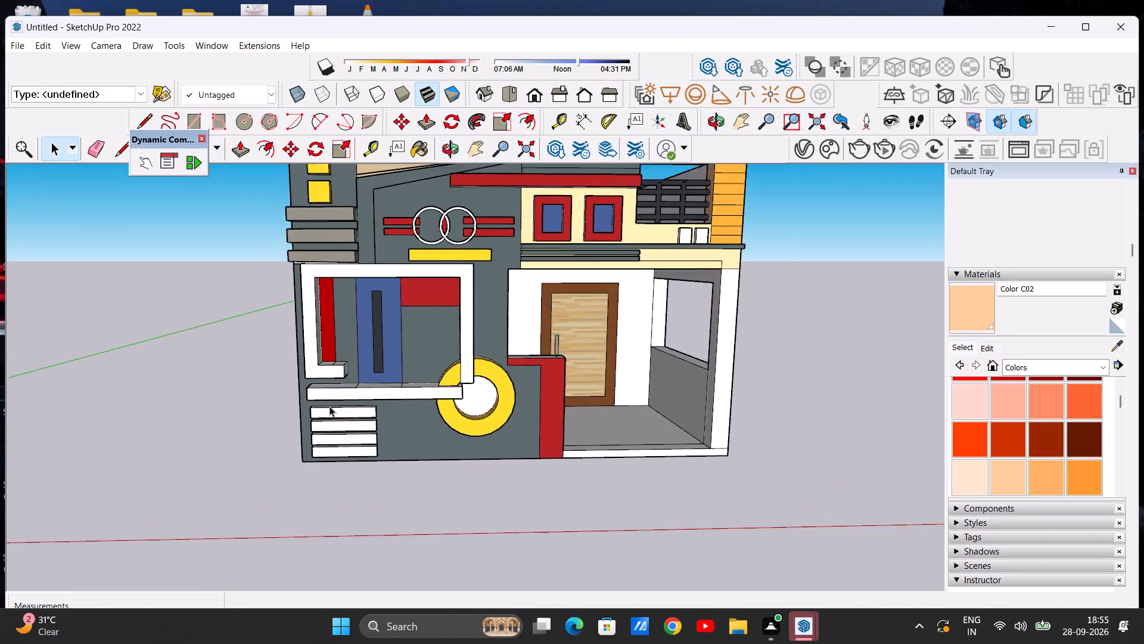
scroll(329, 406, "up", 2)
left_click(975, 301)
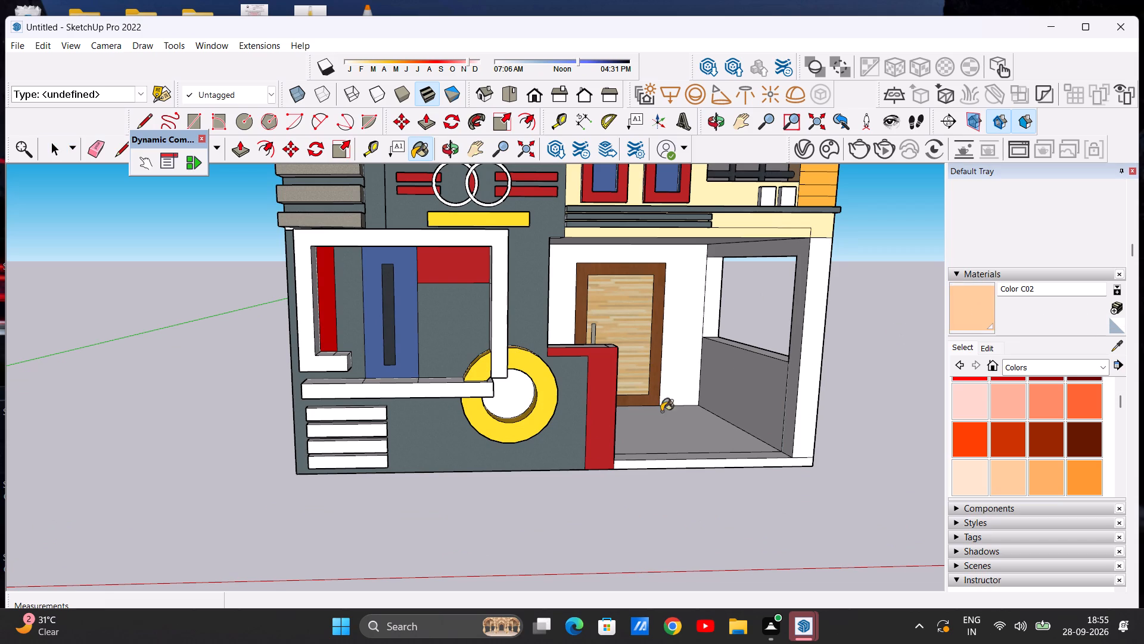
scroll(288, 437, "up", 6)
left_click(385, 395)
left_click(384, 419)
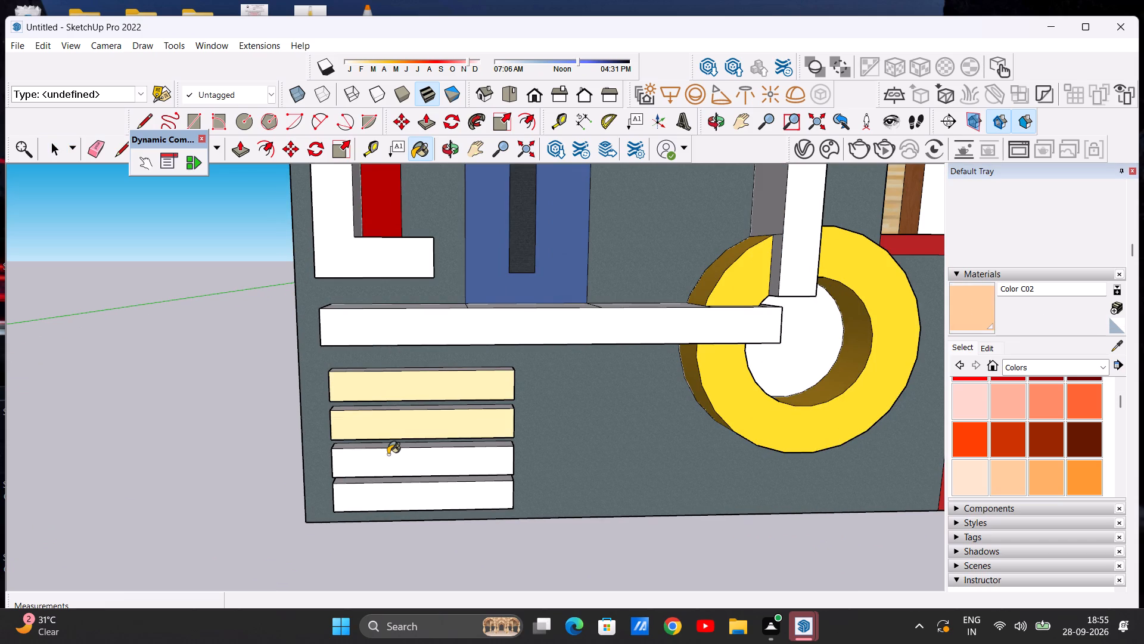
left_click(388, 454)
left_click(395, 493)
Paint the front faces of the upper two projecting strips with Color D04.
scroll(422, 409, "down", 14)
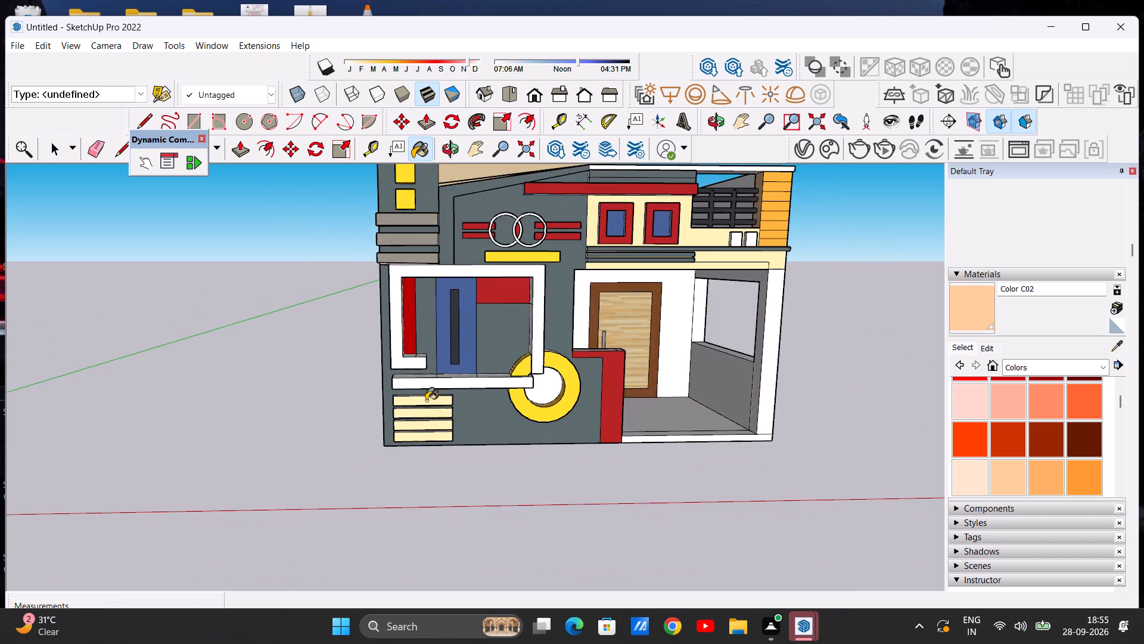
scroll(426, 401, "down", 2)
scroll(453, 408, "up", 7)
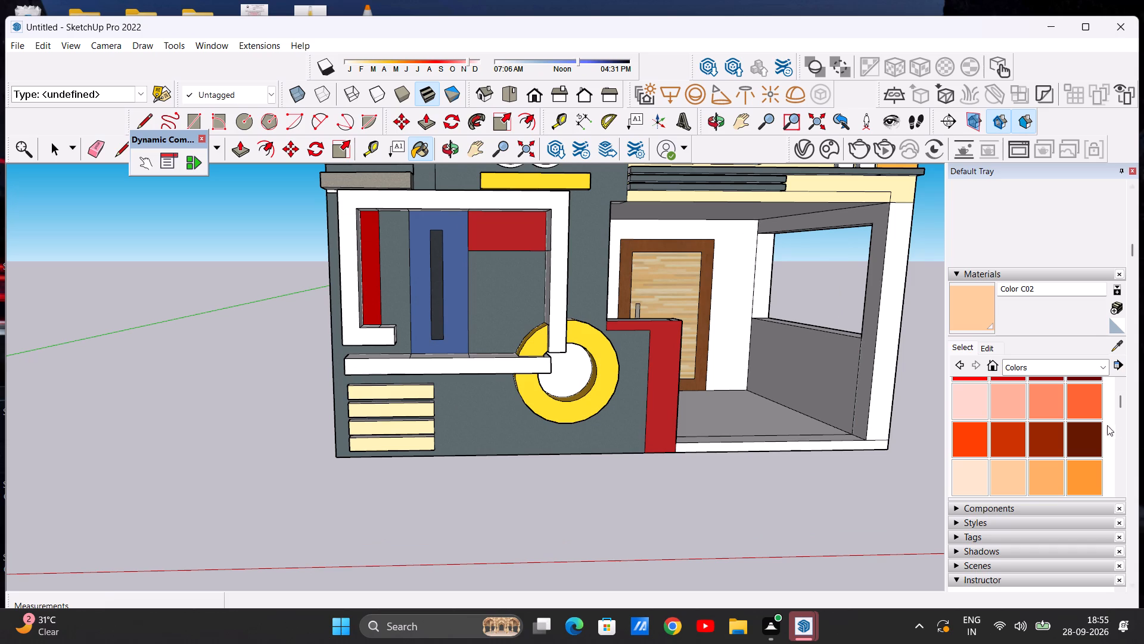
scroll(1019, 447, "down", 2)
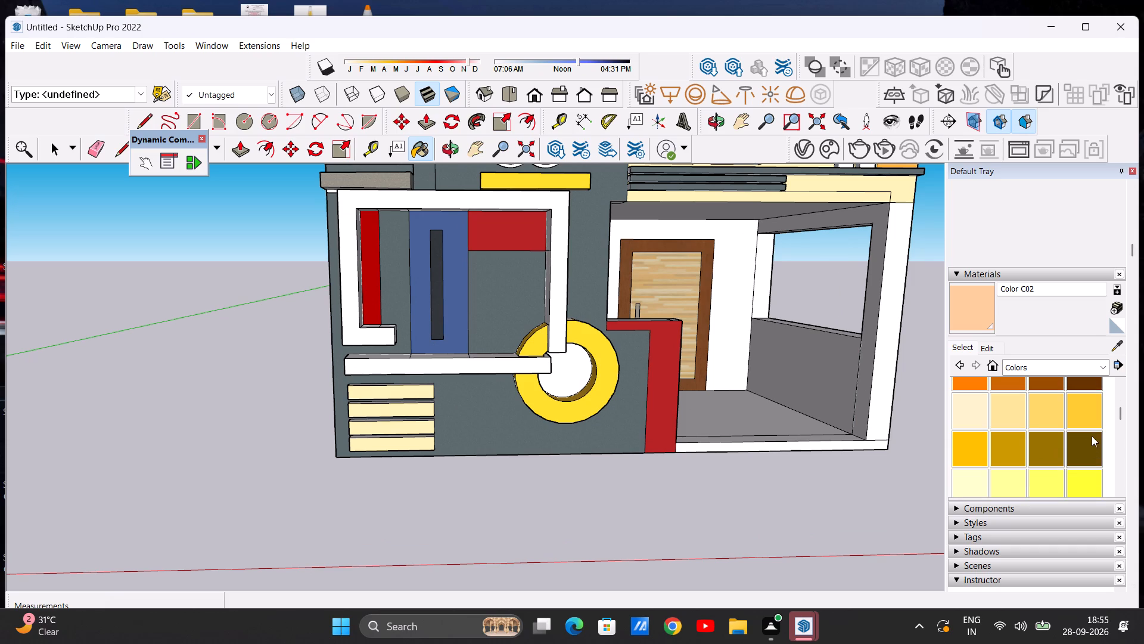
left_click(1081, 417)
left_click(971, 293)
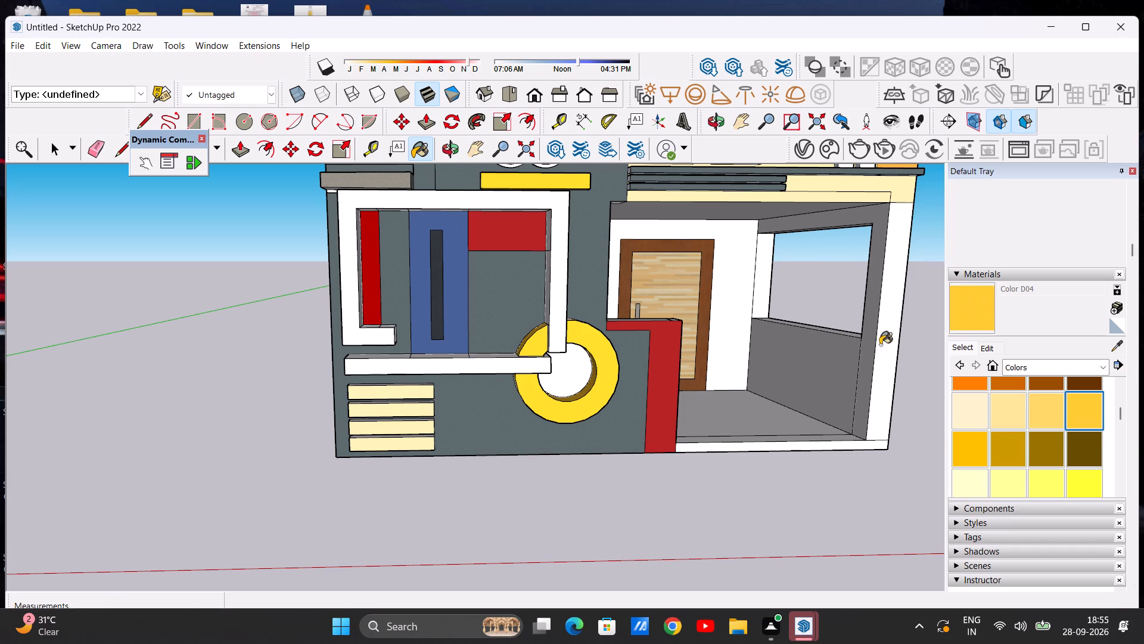
left_click(404, 393)
left_click(402, 414)
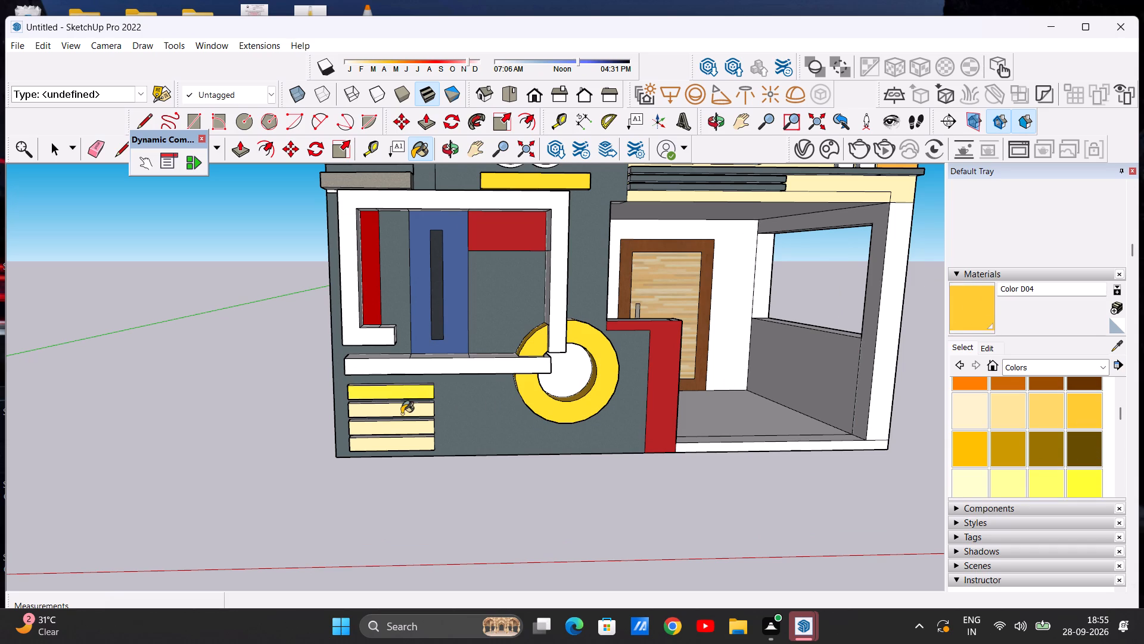
Darken the Color D04 material slightly by lowering its brightness.
left_click(986, 351)
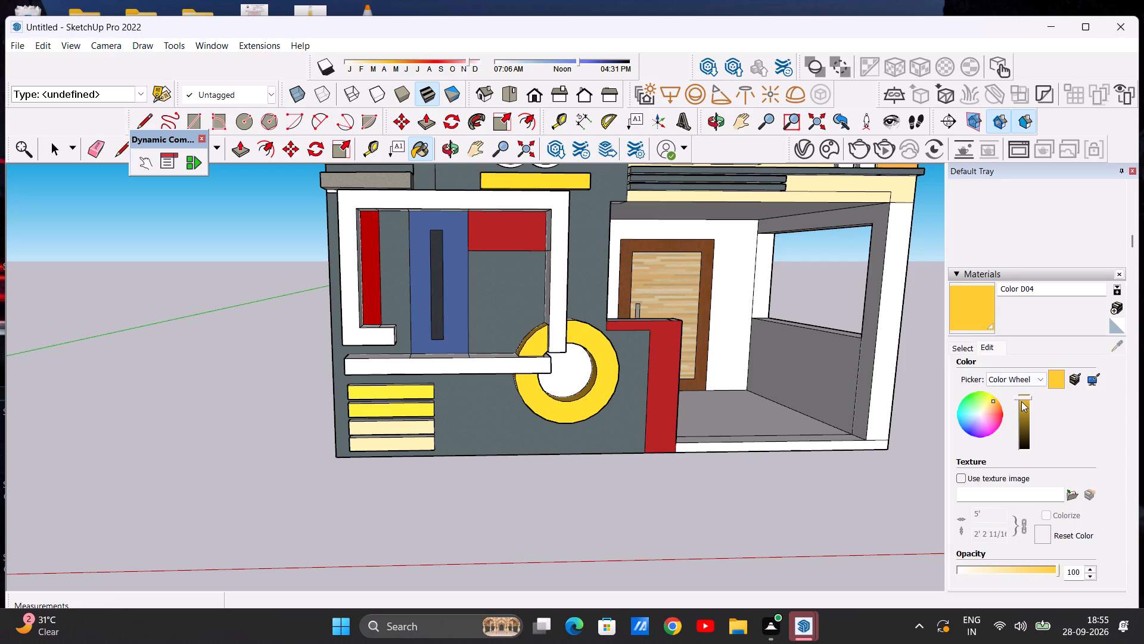
left_click(1021, 401)
left_click(1025, 405)
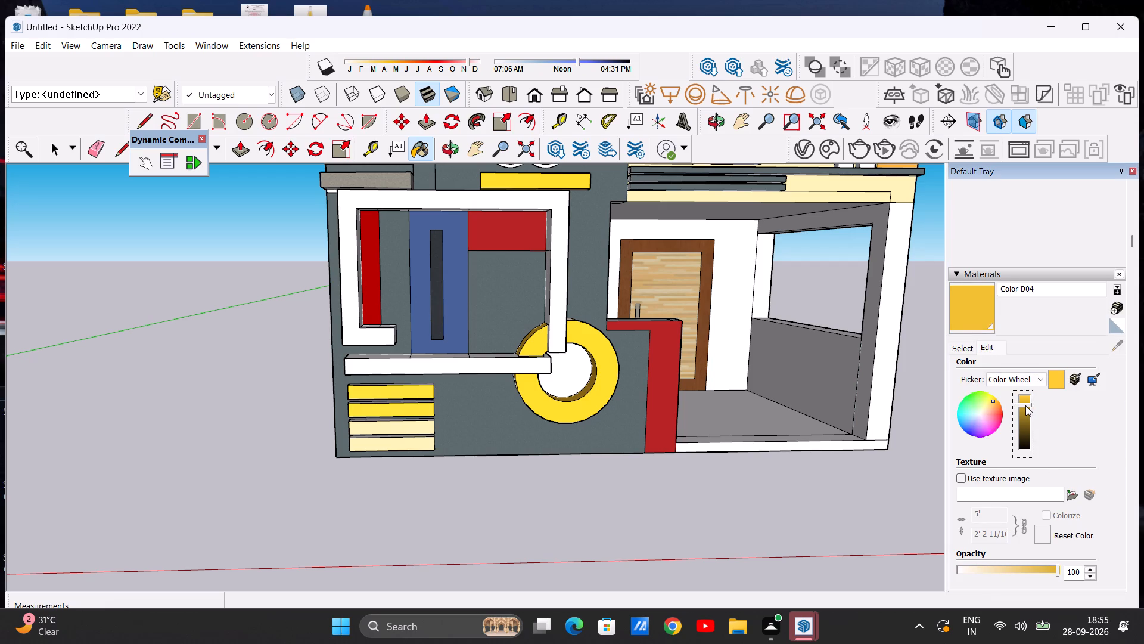
Paint the front faces of the lower two projecting strips with the darkened Color D04.
scroll(542, 404, "down", 2)
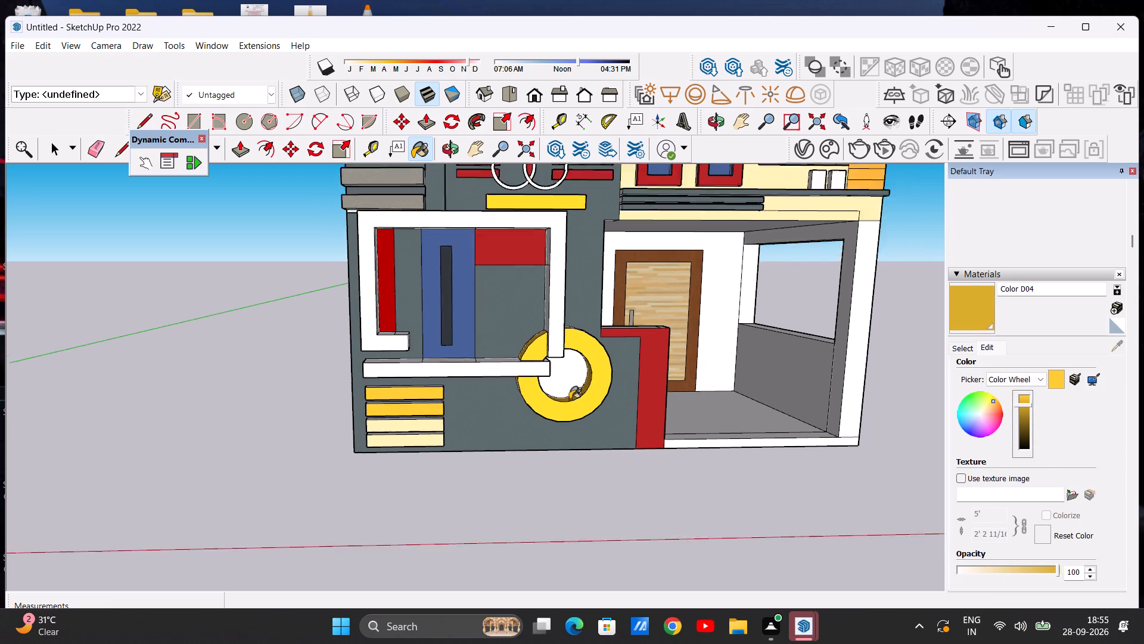
scroll(570, 400, "down", 3)
scroll(467, 411, "up", 10)
left_click(453, 405)
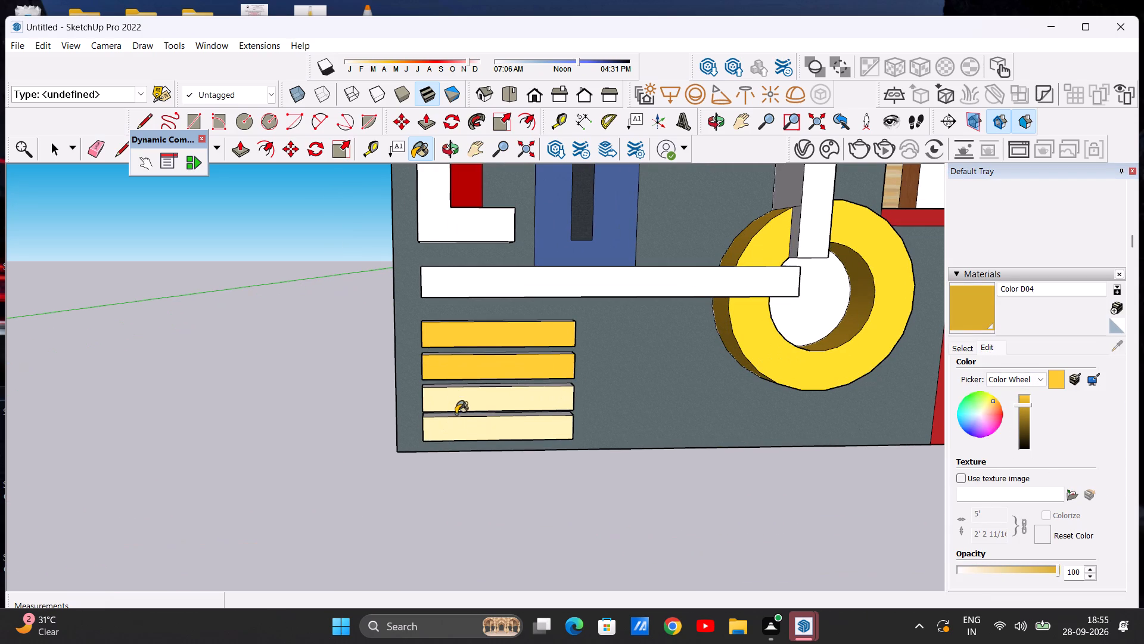
left_click(460, 437)
Paint the end faces of all four strips nearest the building's corner with Color D04.
scroll(540, 366, "down", 8)
middle_click_drag(465, 376, 592, 385)
scroll(511, 361, "up", 11)
left_click(505, 341)
left_click(502, 379)
left_click(508, 425)
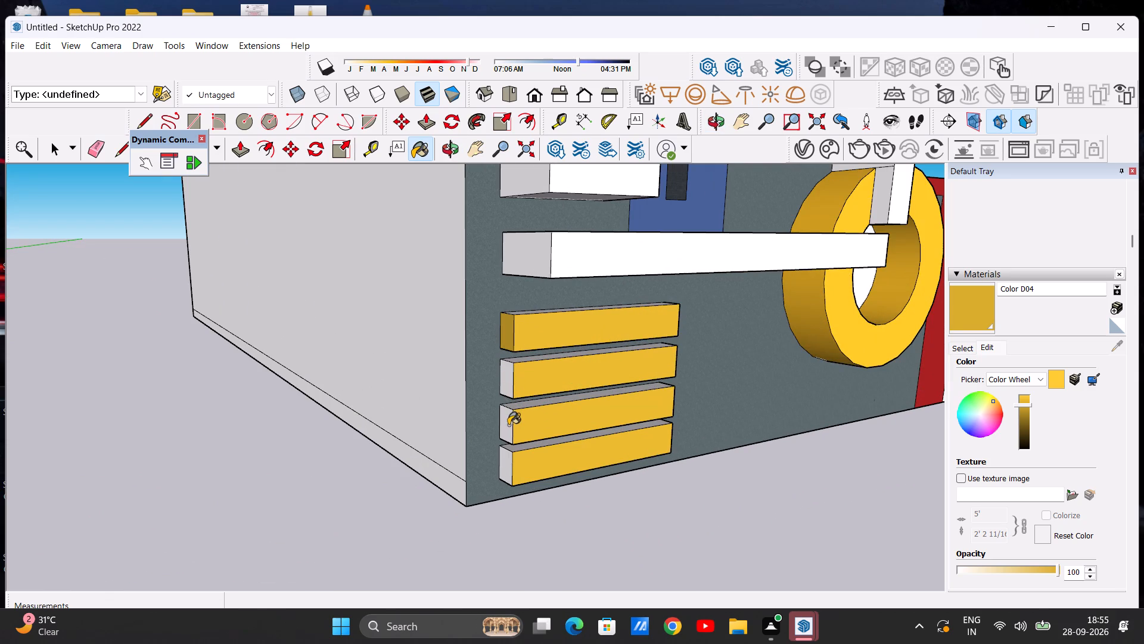
left_click(498, 465)
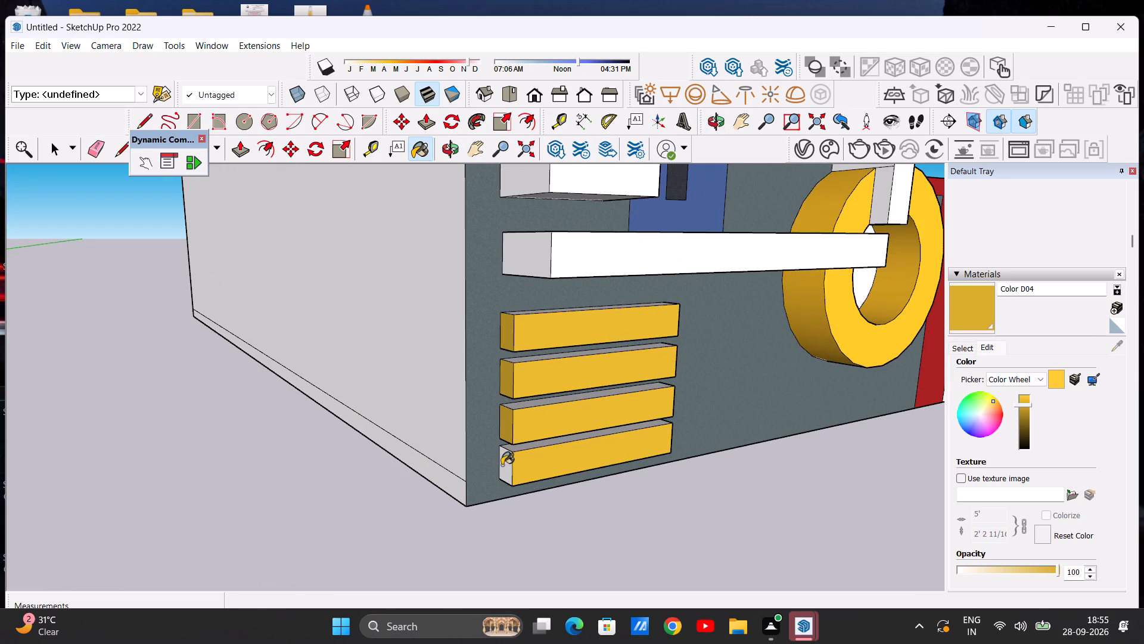
key("ctrl+z")
scroll(505, 465, "up", 4)
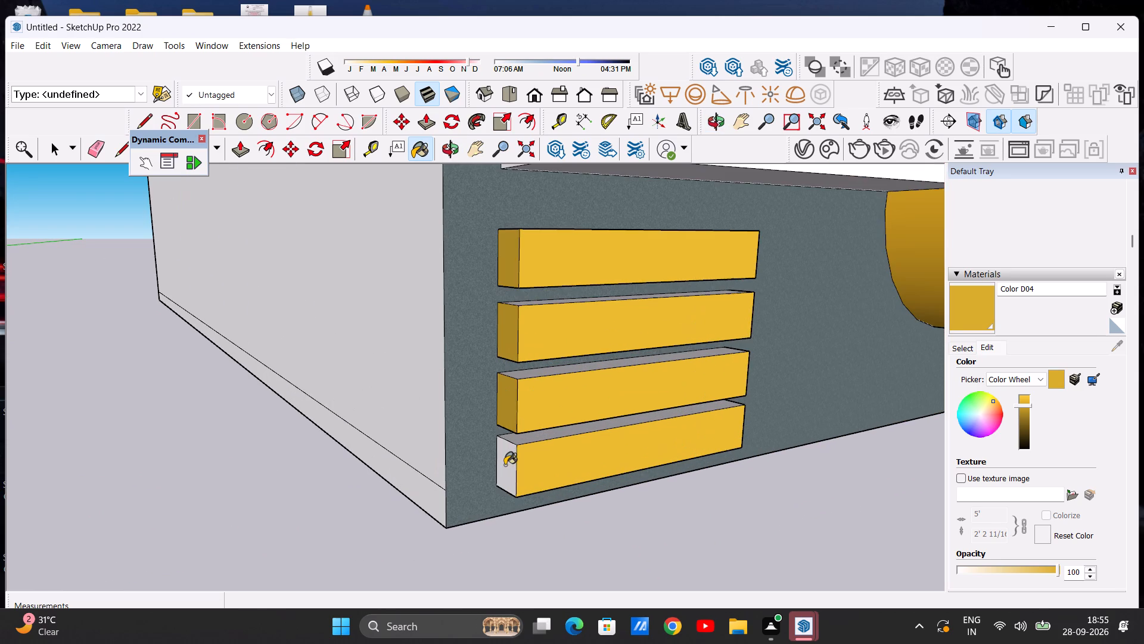
left_click(505, 465)
Paint the end faces of all four strips on the side facing the yellow ring with Color D04.
scroll(477, 394, "down", 10)
middle_click_drag(587, 367, 334, 361)
scroll(412, 371, "up", 7)
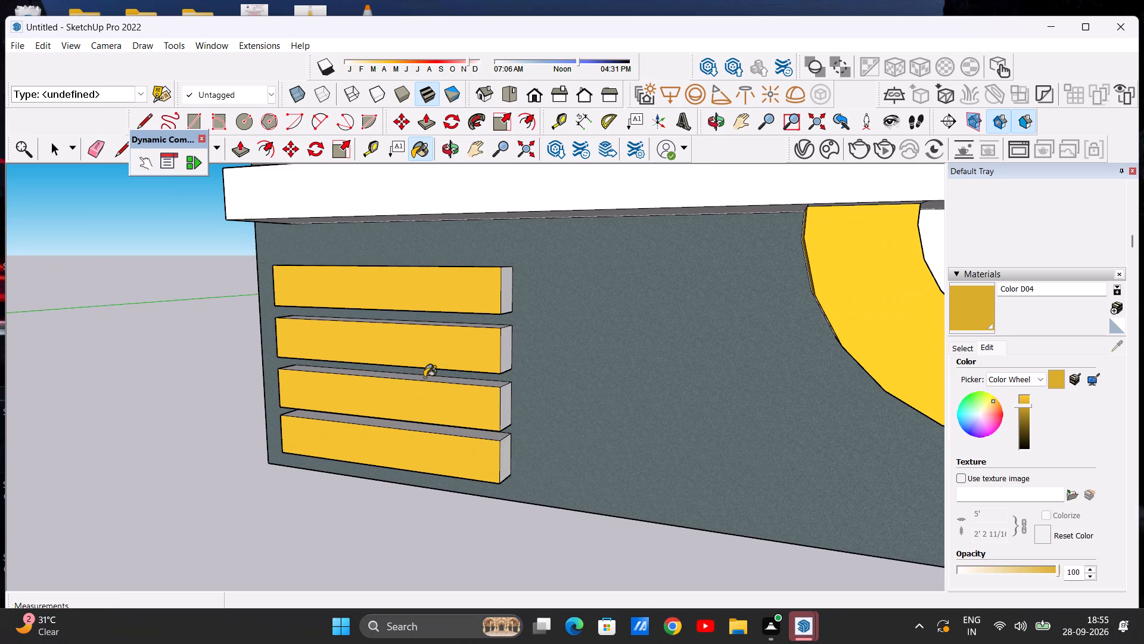
left_click(500, 456)
left_click(503, 410)
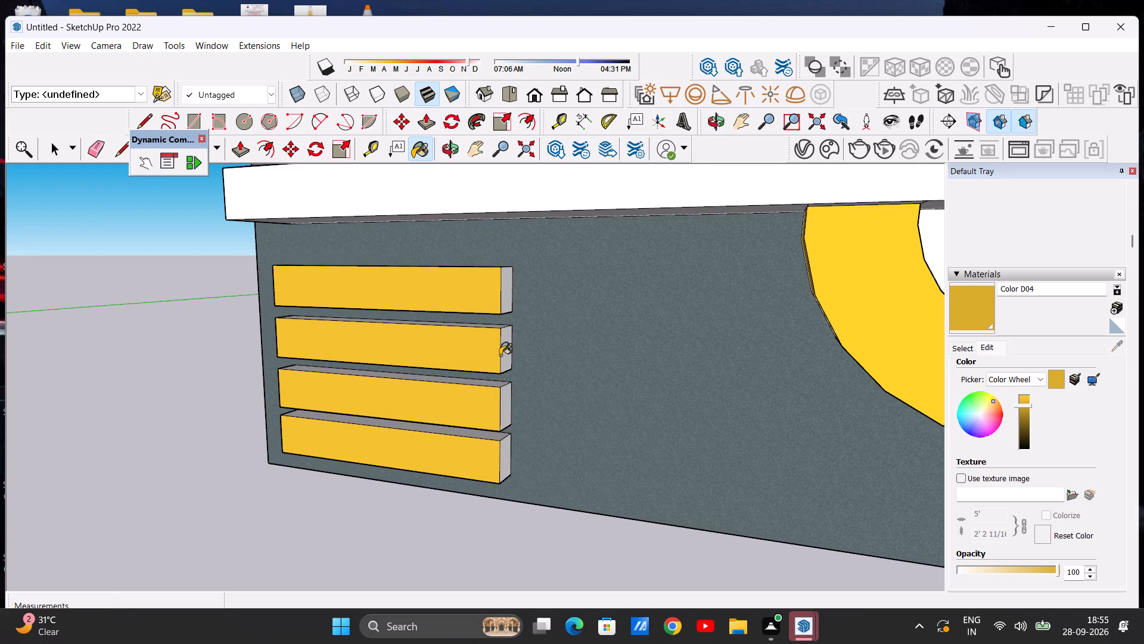
left_click(502, 349)
left_click(507, 292)
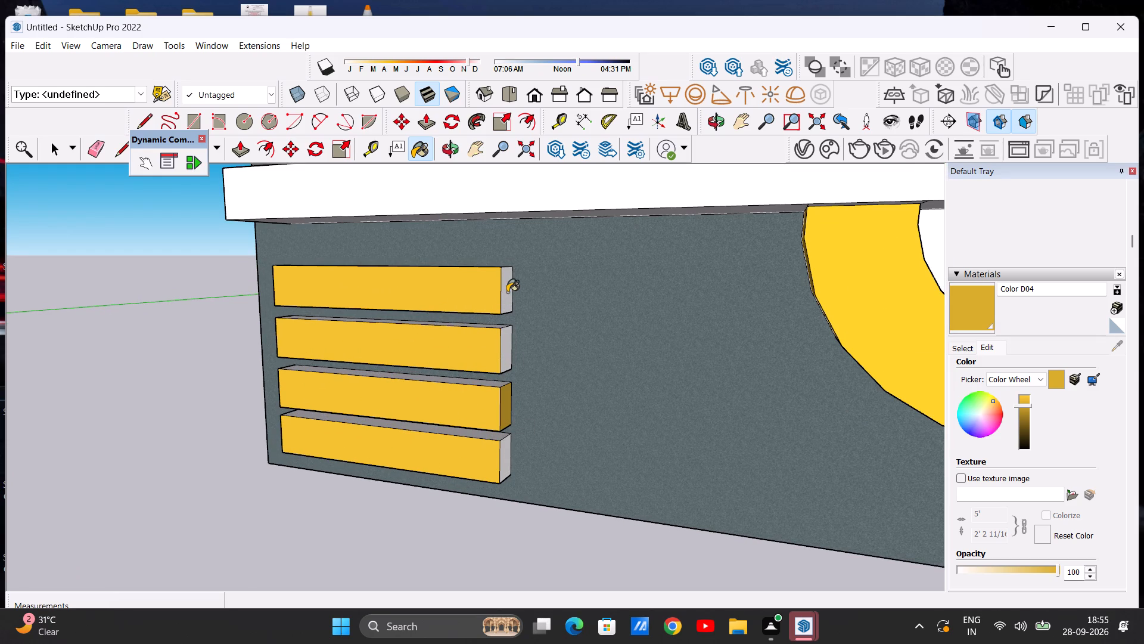
left_click(508, 463)
Paint the top faces of all four projecting strips with Color D04.
scroll(516, 411, "down", 6)
scroll(508, 405, "up", 1)
middle_click_drag(509, 408, 589, 524)
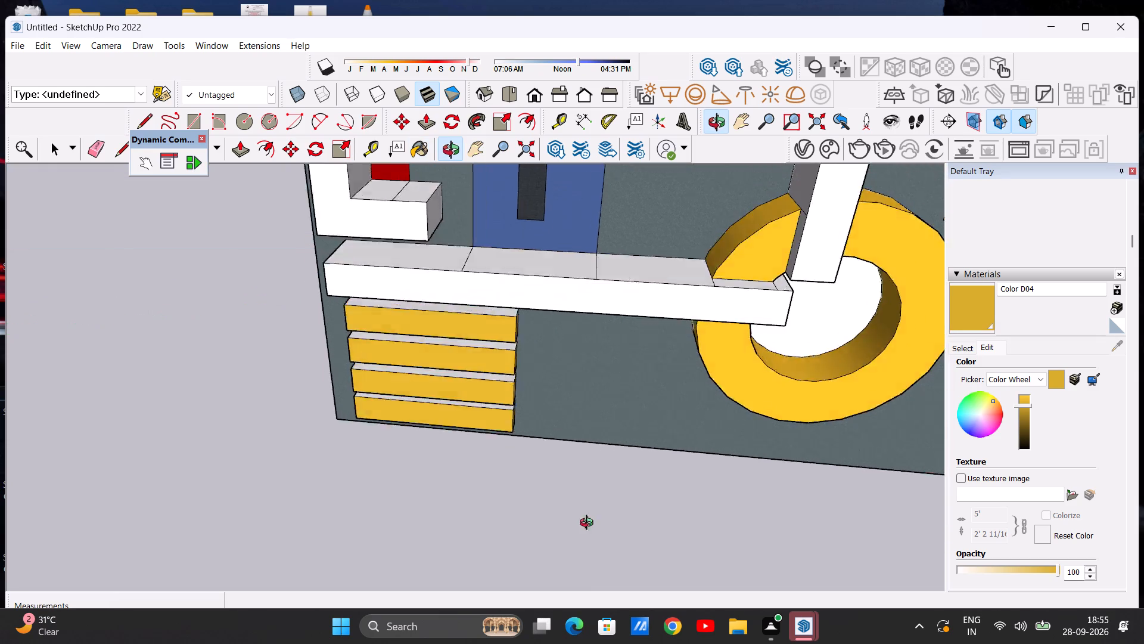
middle_click_drag(589, 524, 611, 584)
middle_click_drag(400, 455, 397, 365)
scroll(418, 323, "up", 6)
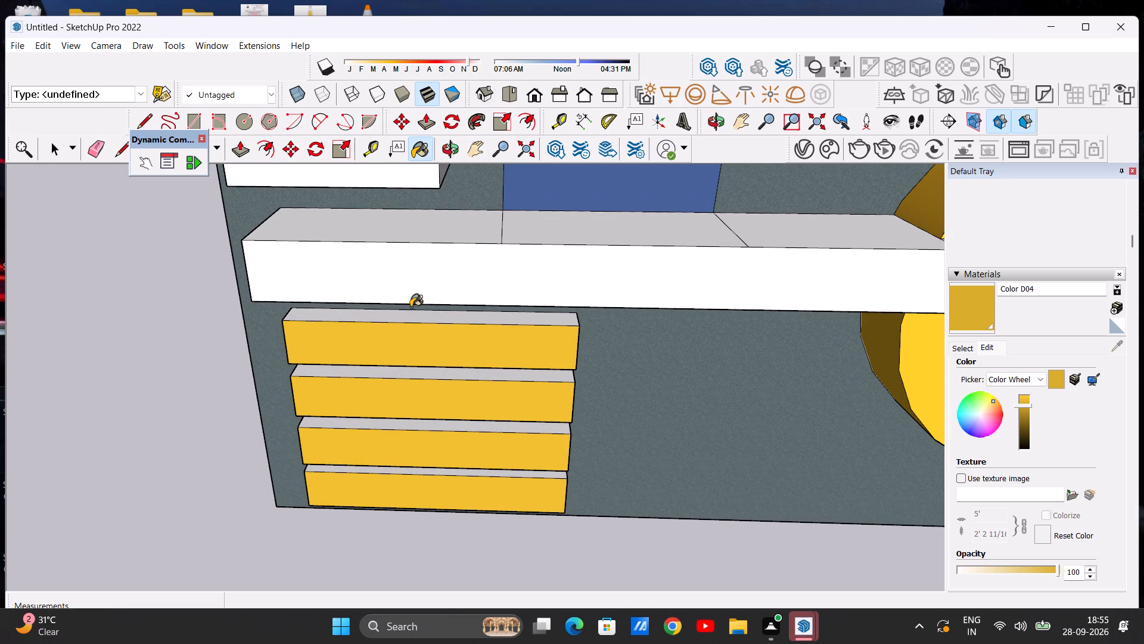
left_click(400, 321)
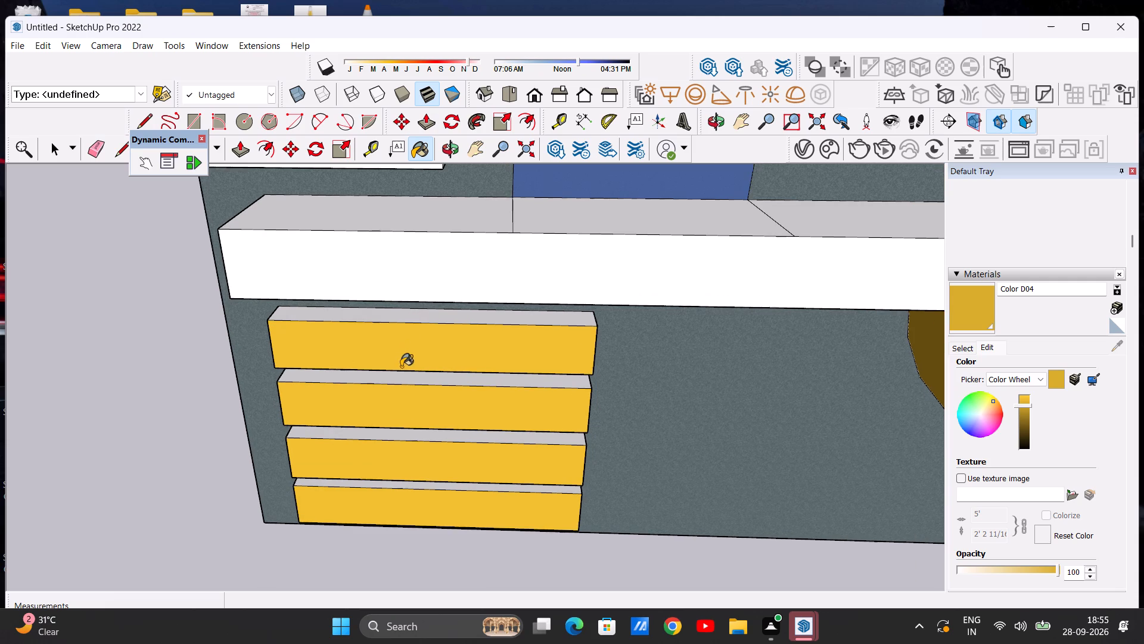
left_click(401, 379)
left_click(412, 438)
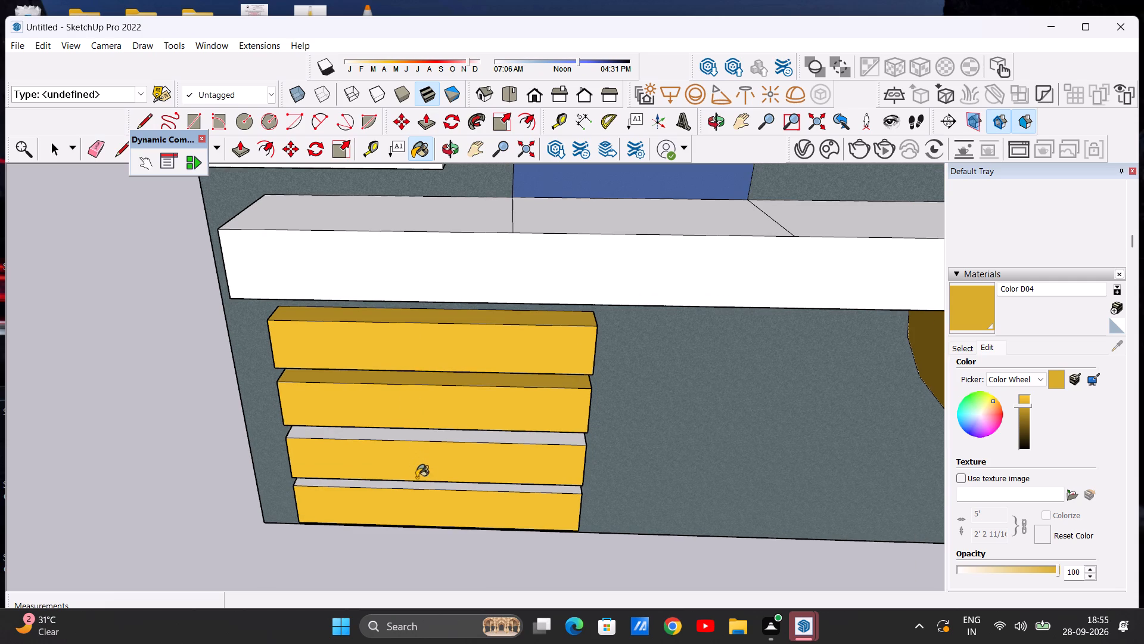
left_click(421, 488)
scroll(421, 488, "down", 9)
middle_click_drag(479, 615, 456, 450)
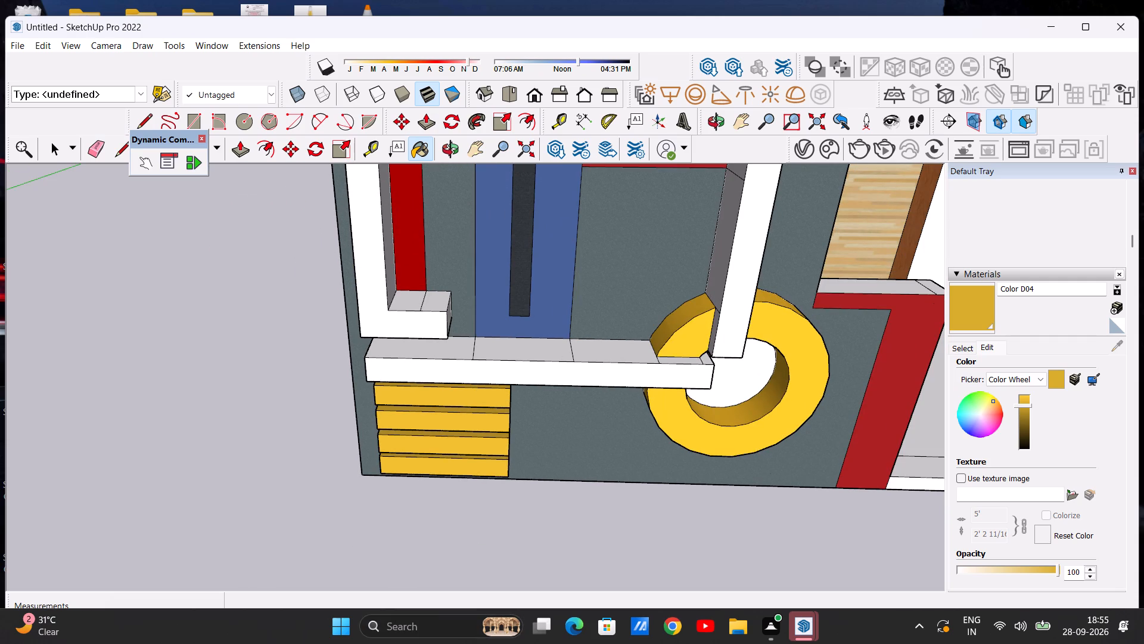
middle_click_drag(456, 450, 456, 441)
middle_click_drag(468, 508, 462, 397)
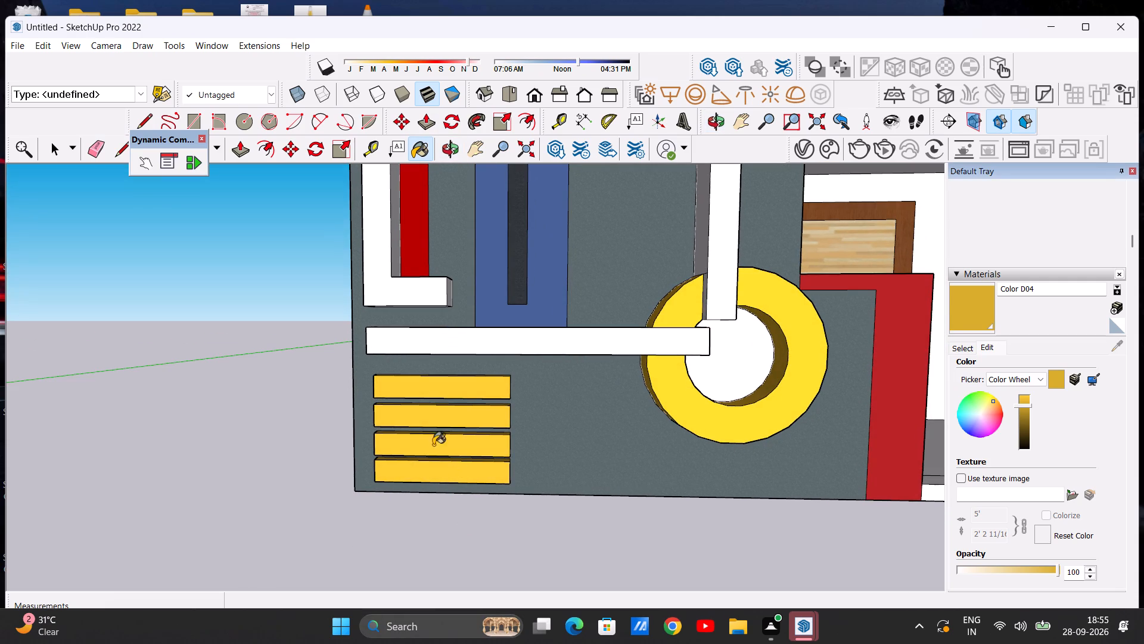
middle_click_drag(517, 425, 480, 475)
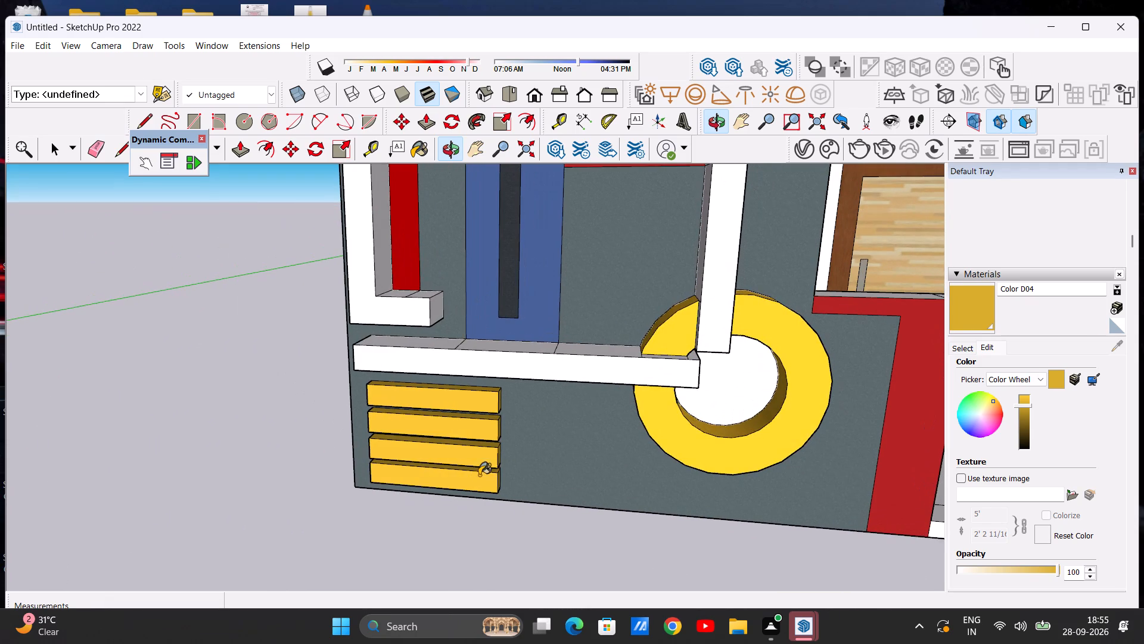
Review the whole elevation in the standard front view and from an angle, checking the painted projecting strips.
middle_click_drag(470, 470, 479, 465)
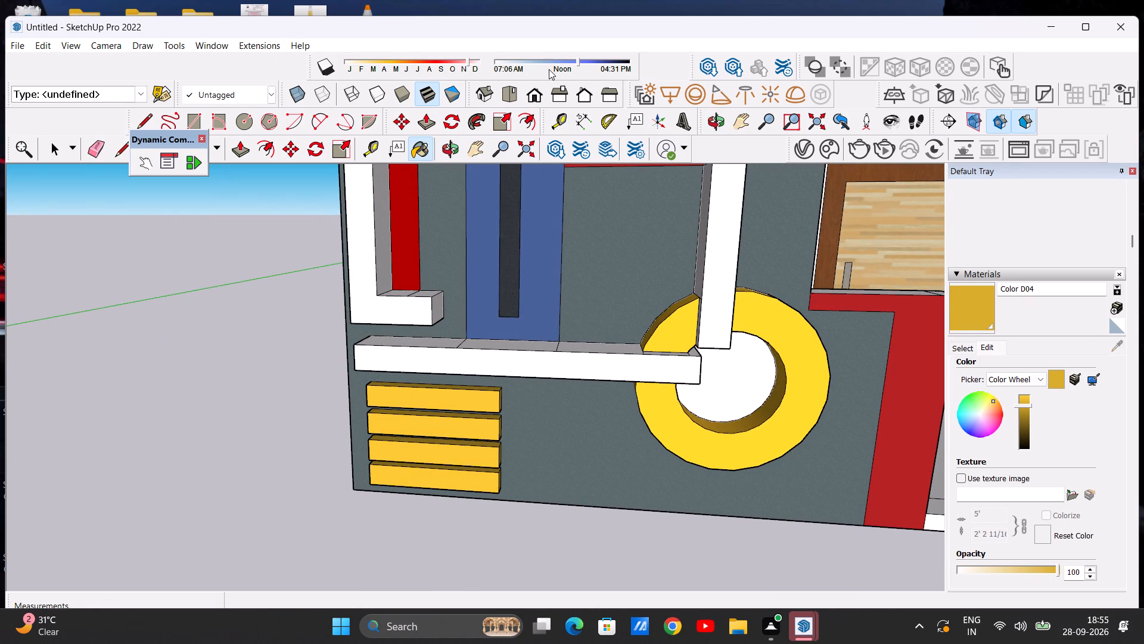
left_click(534, 97)
scroll(362, 338, "down", 16)
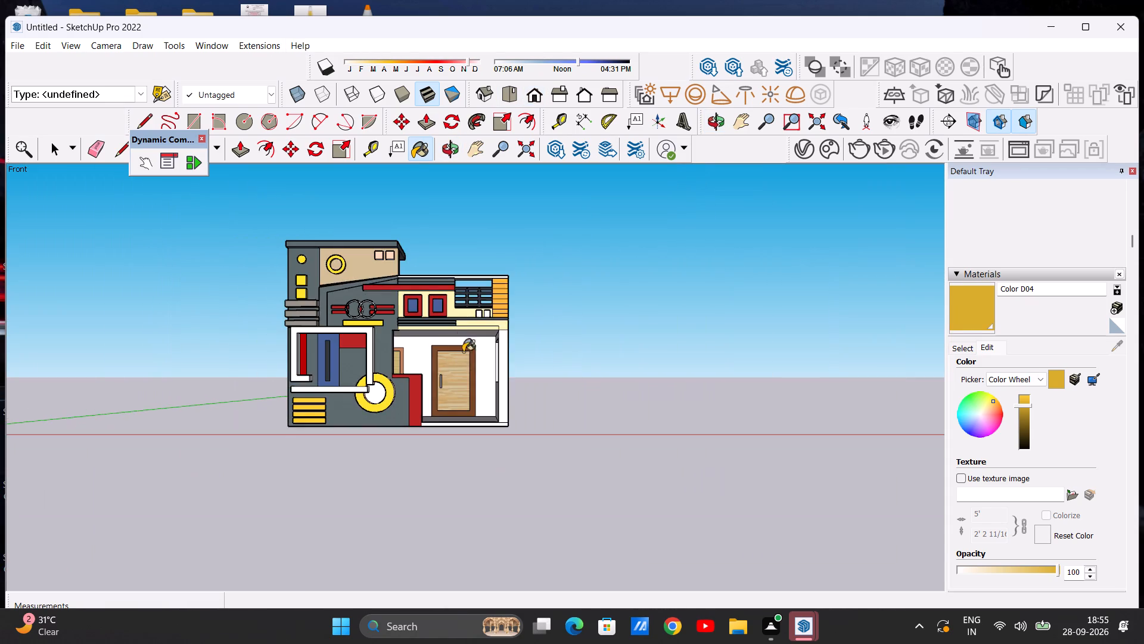
scroll(359, 273, "up", 8)
scroll(382, 277, "down", 4)
scroll(347, 488, "up", 2)
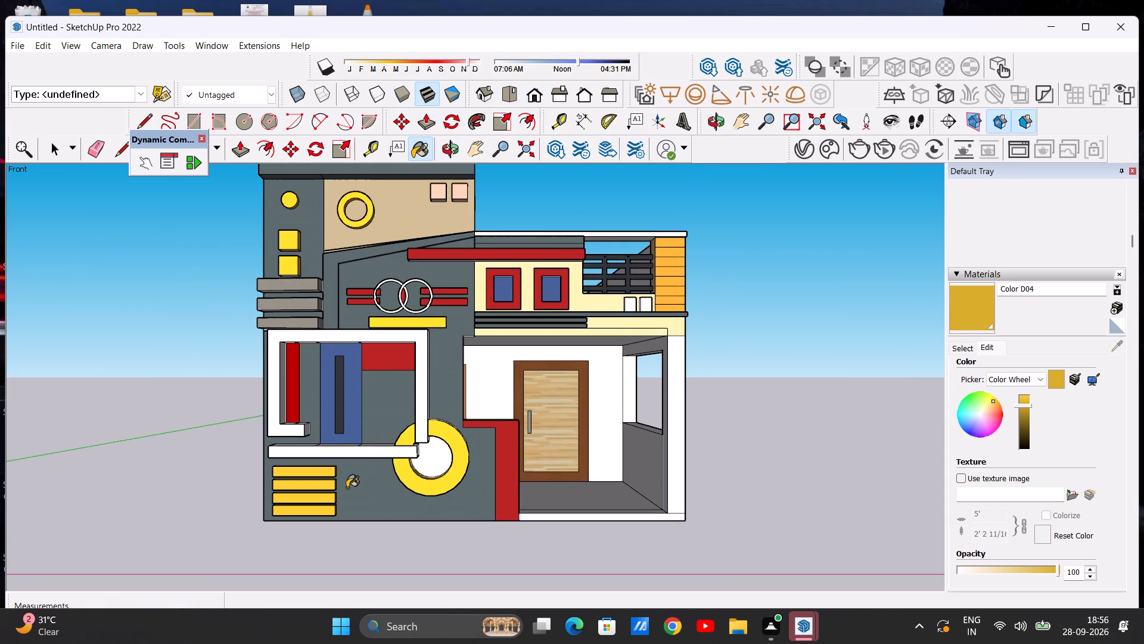
key("space")
scroll(350, 457, "down", 3)
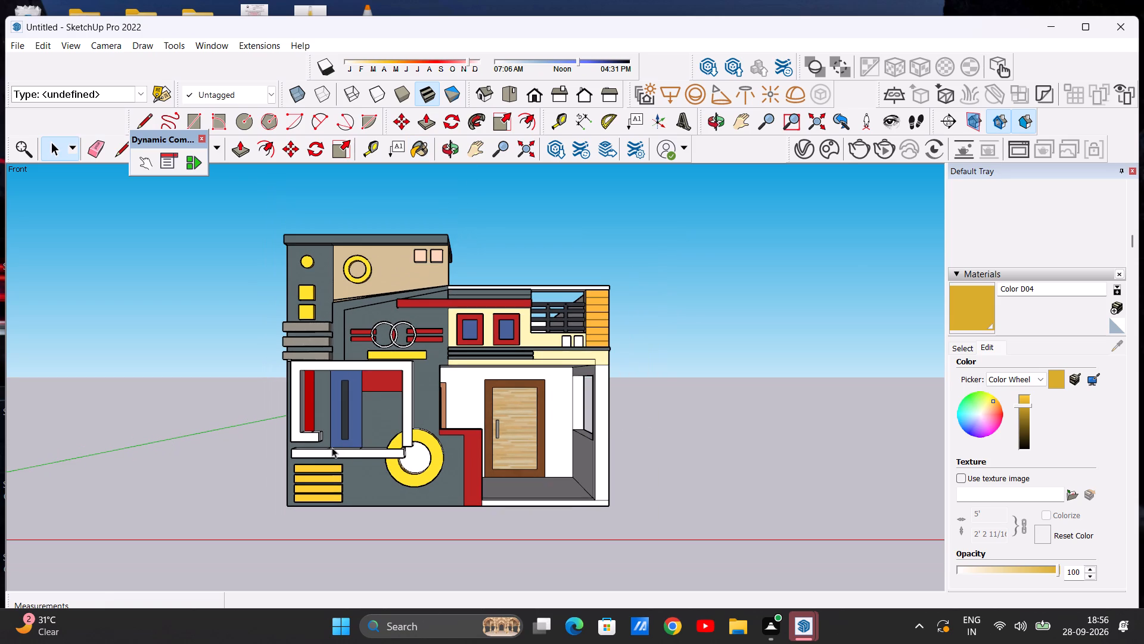
scroll(324, 446, "up", 6)
middle_click_drag(417, 494, 354, 471)
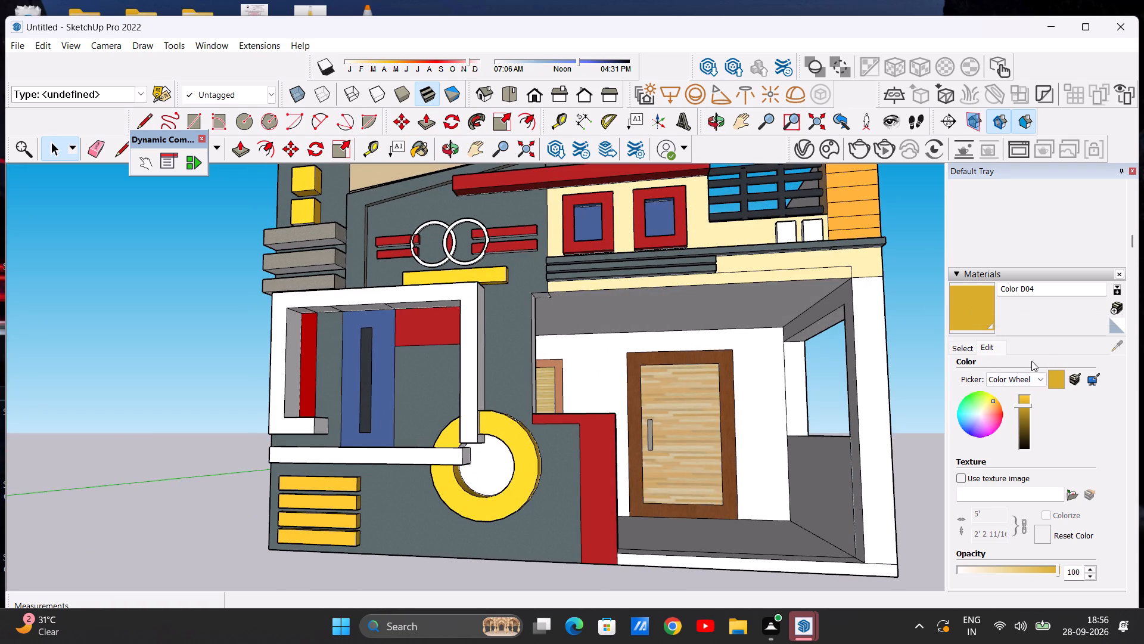
Paint the front face and building-corner end face of the horizontal bar beneath the white frame with Color D02.
left_click(959, 351)
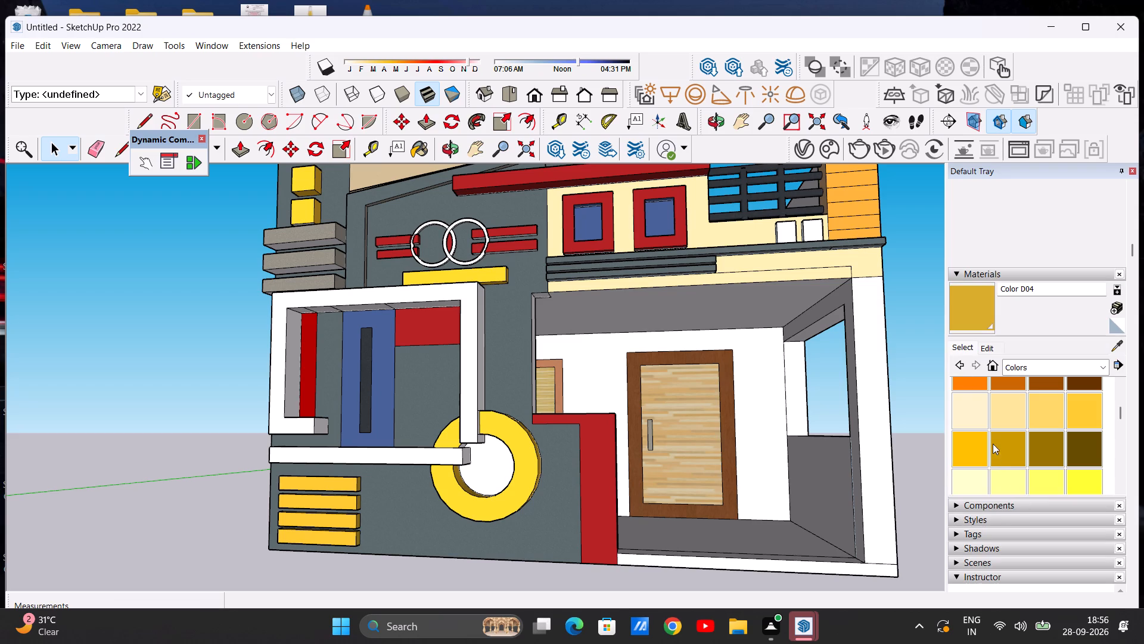
left_click(1010, 420)
scroll(427, 447, "up", 5)
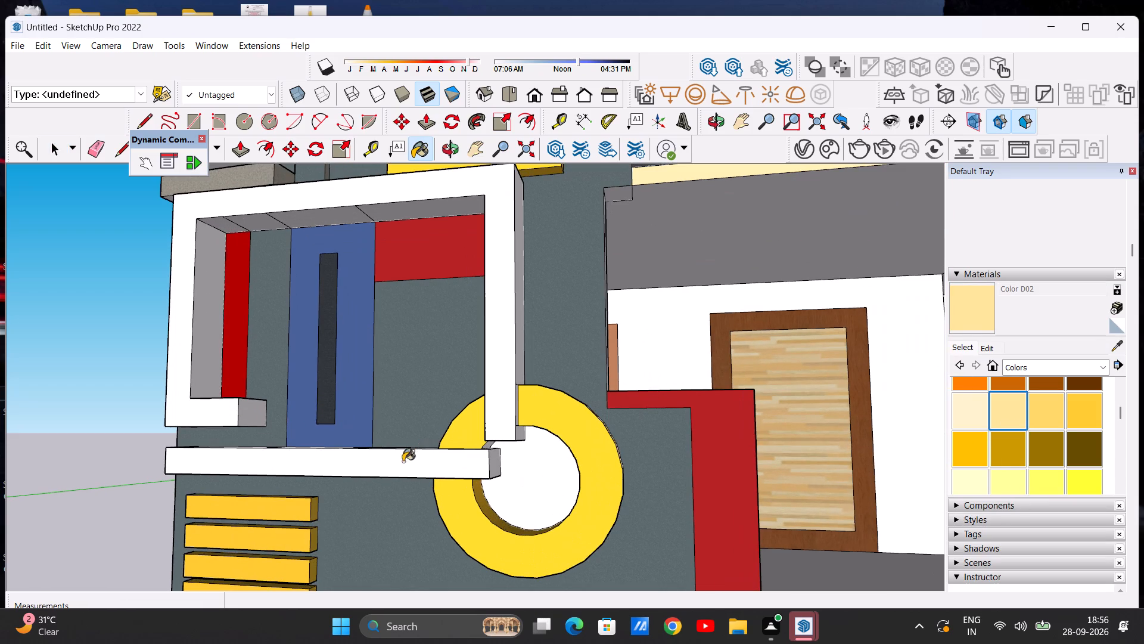
left_click(403, 462)
scroll(510, 436, "down", 4)
middle_click_drag(234, 463, 491, 479)
scroll(324, 479, "up", 3)
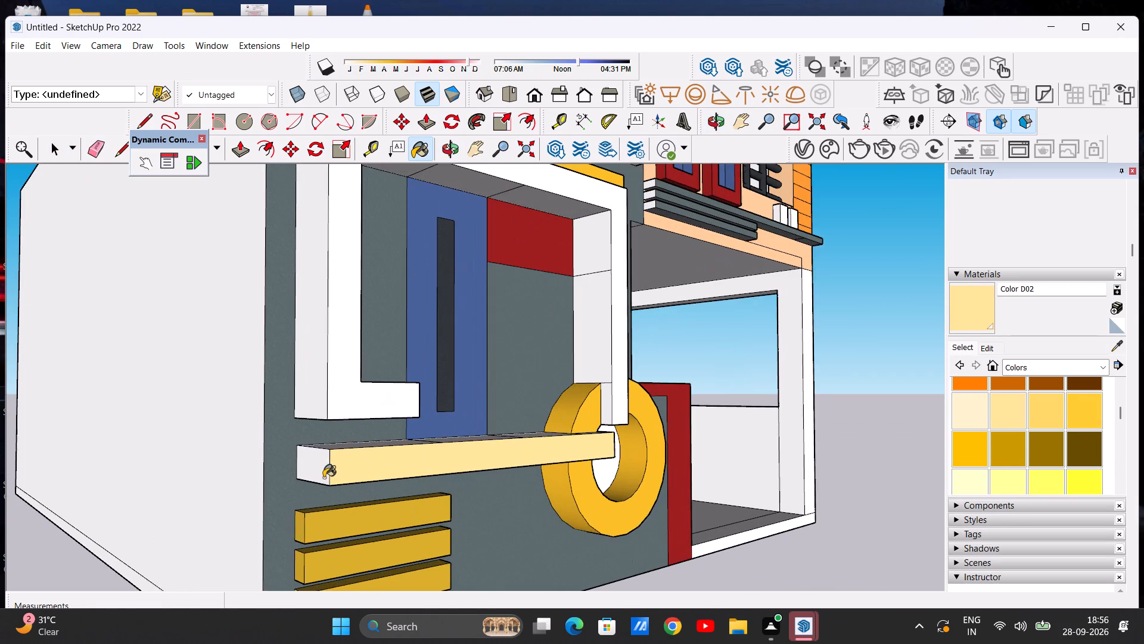
scroll(324, 478, "up", 1)
left_click(311, 463)
Paint the large top-face segments of the horizontal bar beneath the white frame with Color D02.
scroll(365, 460, "down", 4)
middle_click_drag(411, 467, 363, 565)
scroll(427, 497, "up", 2)
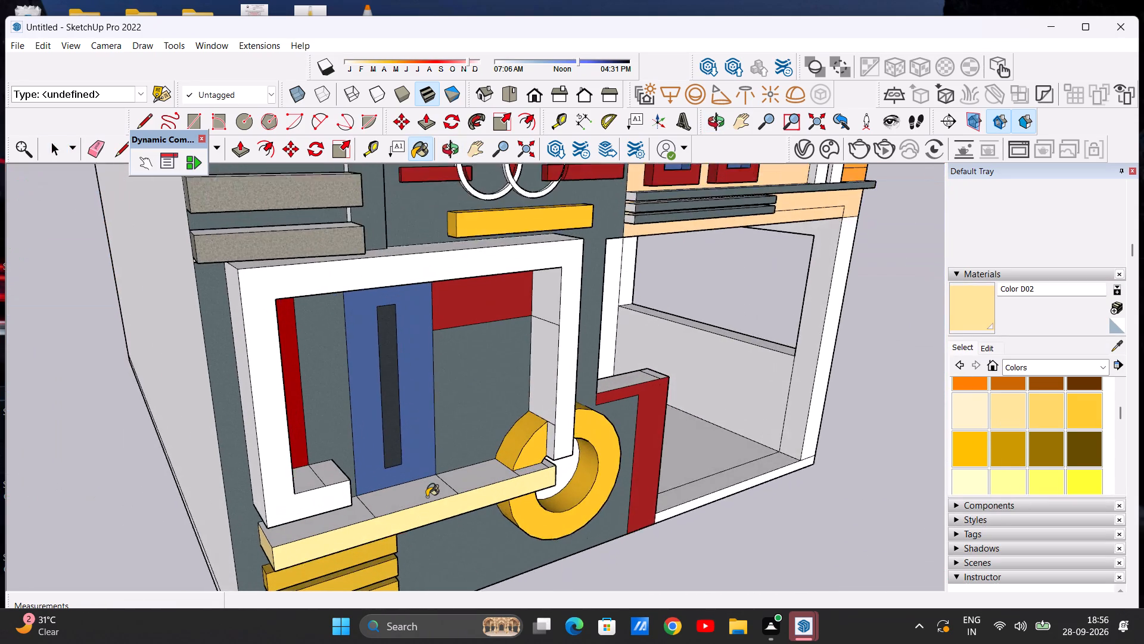
scroll(427, 497, "up", 2)
left_click(416, 500)
left_click(315, 519)
left_click(480, 490)
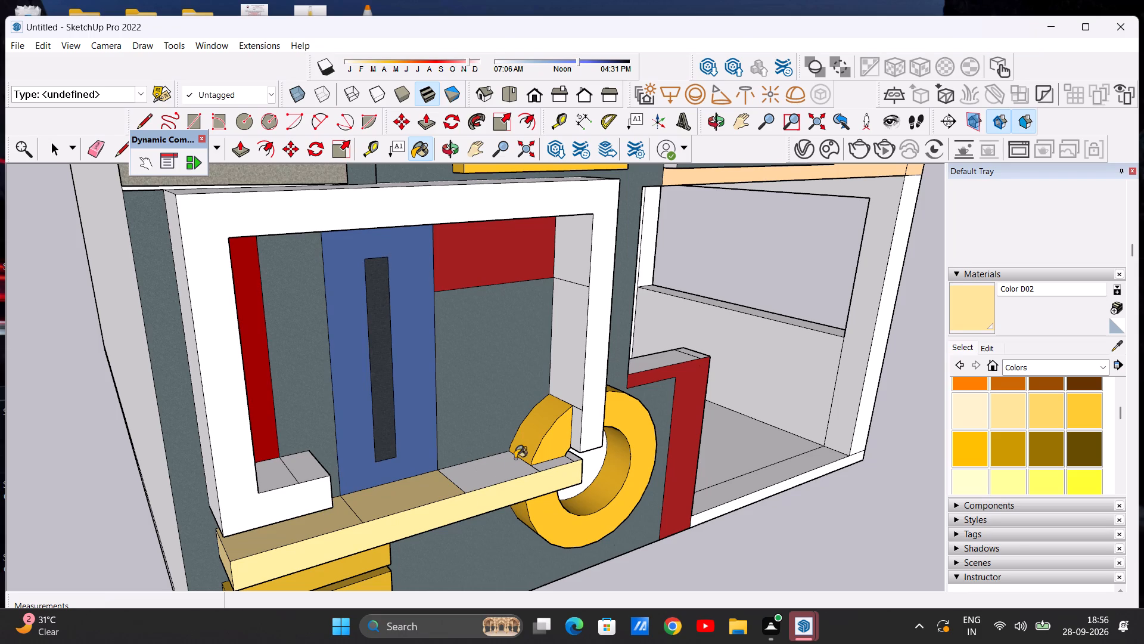
left_click(497, 476)
Paint the bar's end face at the yellow ring and its remaining small top-face segments with Color D02.
middle_click_drag(542, 466, 343, 484)
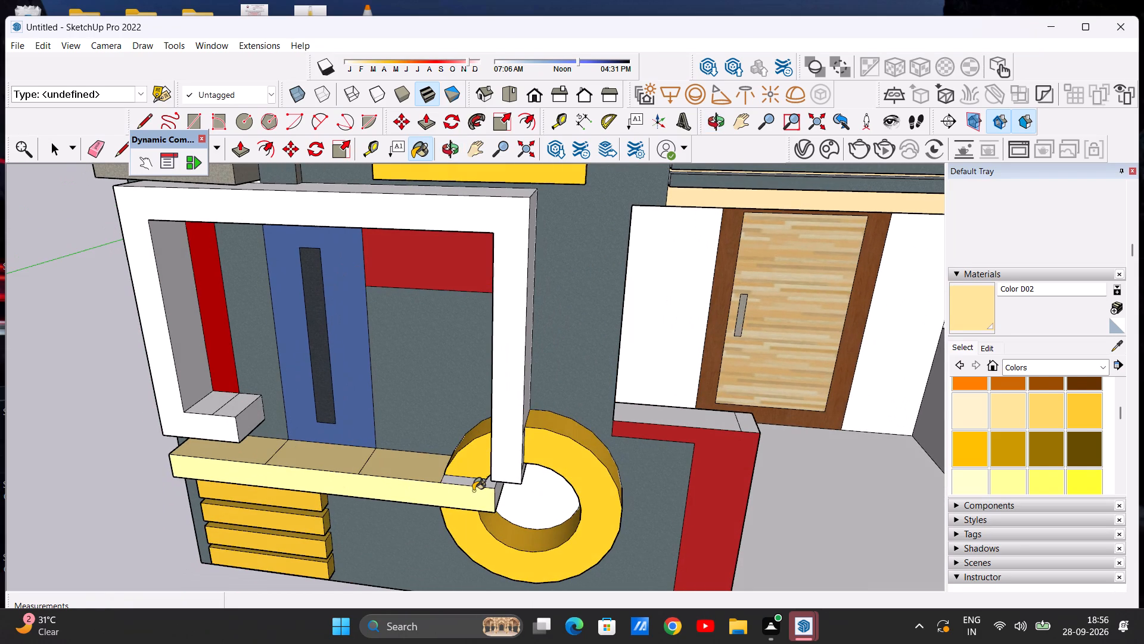
middle_click_drag(445, 508, 358, 478)
scroll(453, 487, "up", 5)
left_click(455, 488)
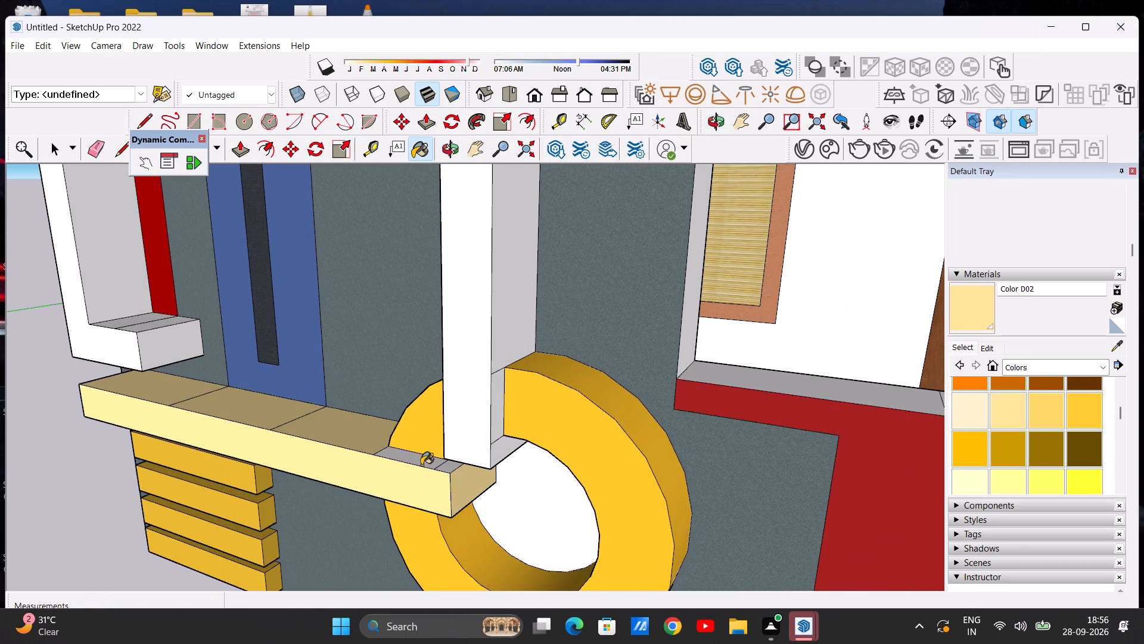
left_click(421, 465)
left_click(443, 470)
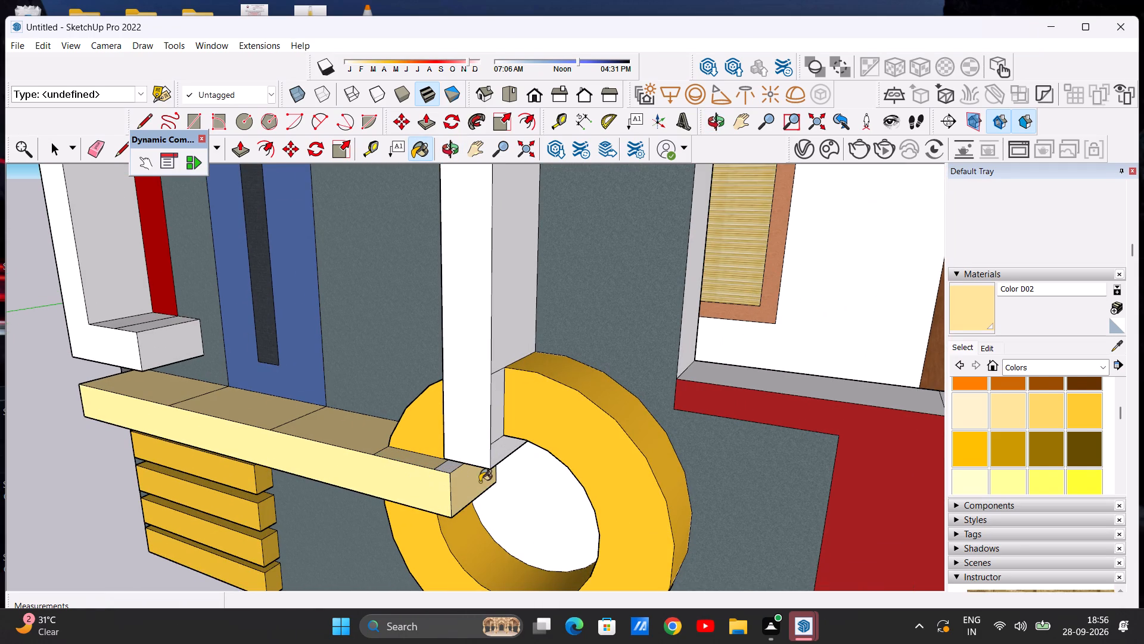
scroll(498, 481, "up", 7)
left_click(388, 458)
key("space")
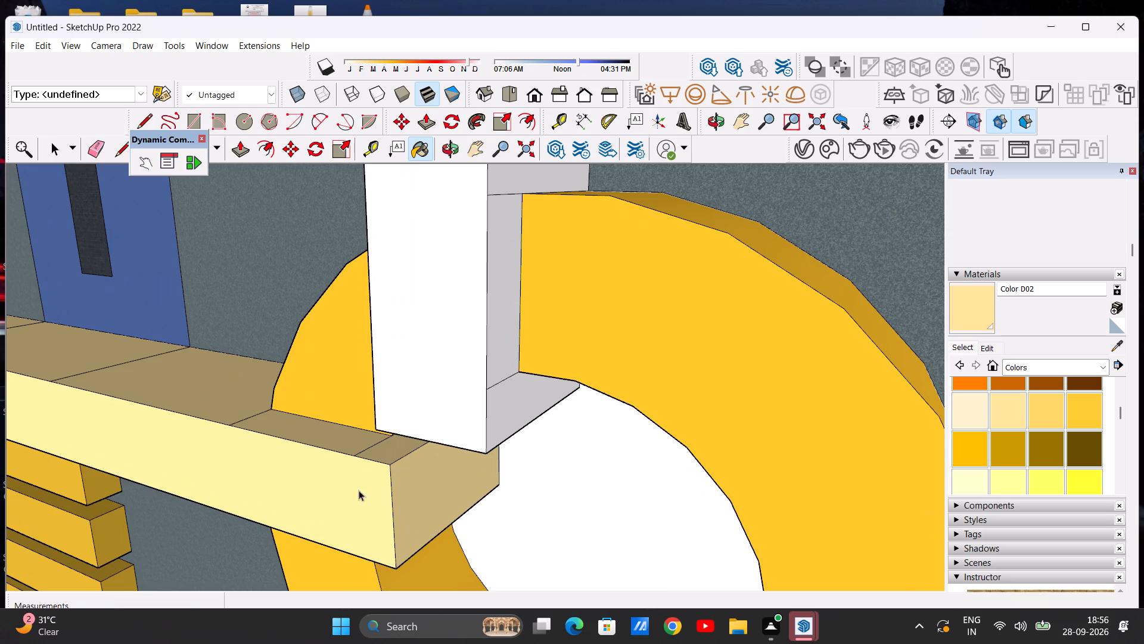
Paint the white circular face inside the yellow ring with Formica Speckled Grey from the Synthetic Surfaces collection.
scroll(336, 478, "down", 14)
scroll(308, 366, "down", 4)
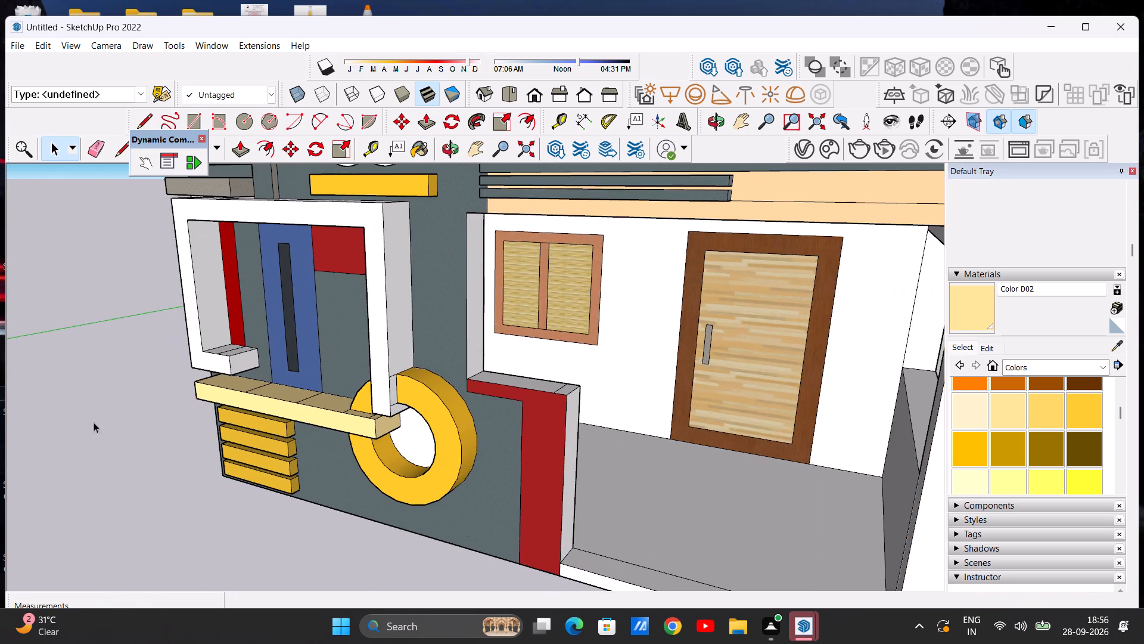
middle_click_drag(93, 422, 308, 377)
scroll(0, 453, "down", 13)
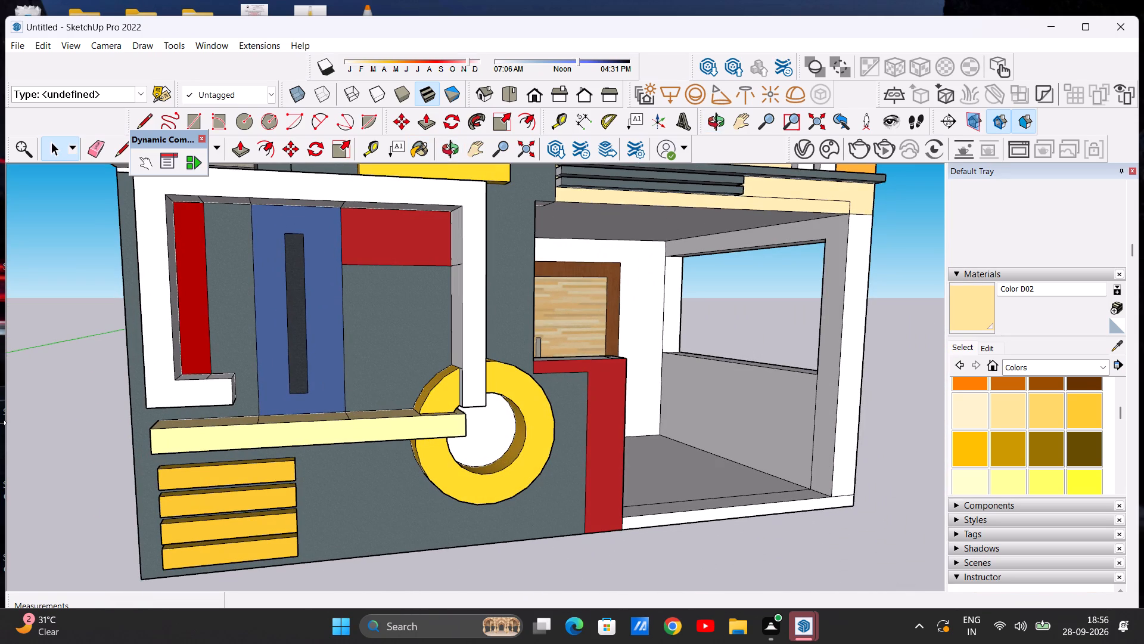
scroll(588, 327, "down", 5)
middle_click_drag(717, 349, 601, 352)
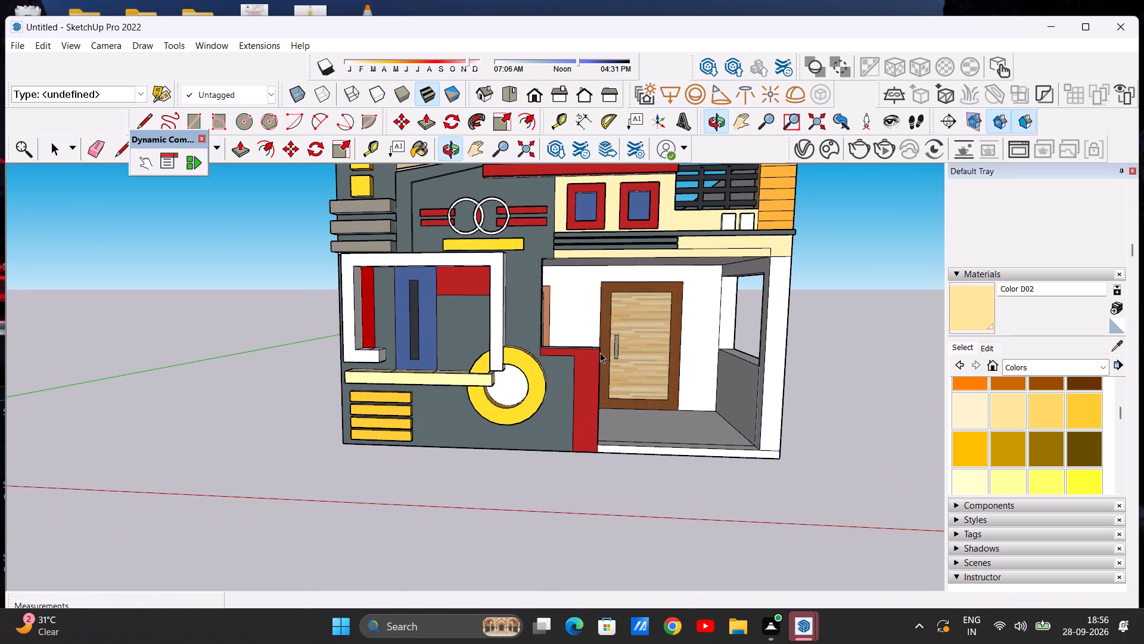
left_click(1099, 369)
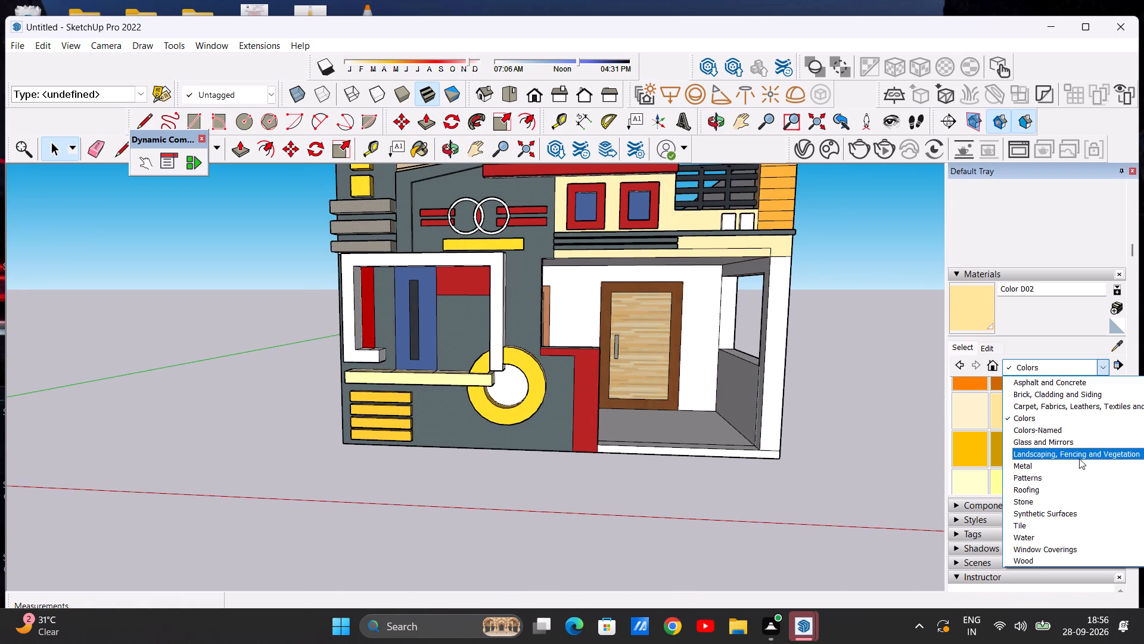
left_click(1075, 510)
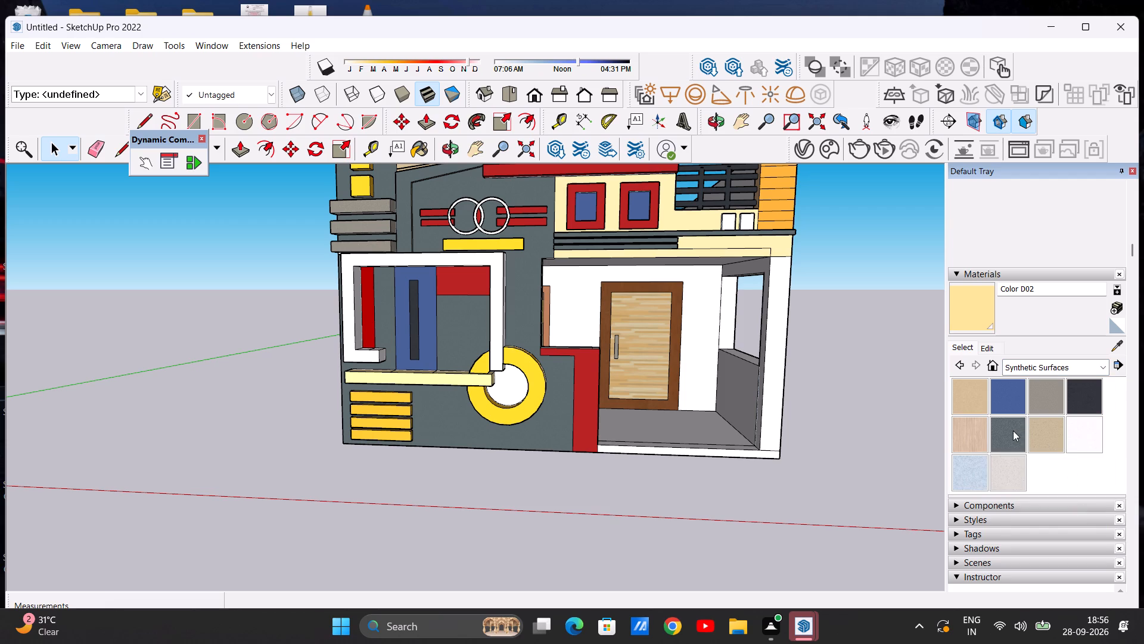
left_click(1013, 431)
scroll(562, 377, "up", 6)
left_click(491, 383)
Inspect the yellow ring's recoloured centre and the overall front facade at different distances.
scroll(467, 400, "up", 2)
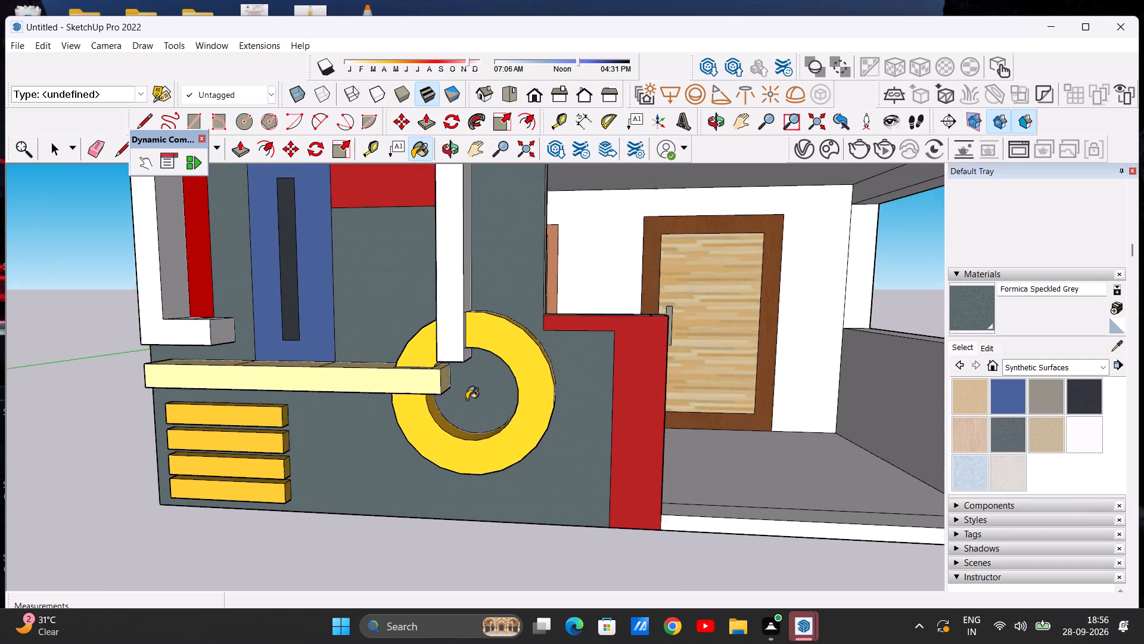
scroll(467, 400, "up", 2)
middle_click_drag(472, 413, 508, 409)
scroll(508, 408, "down", 9)
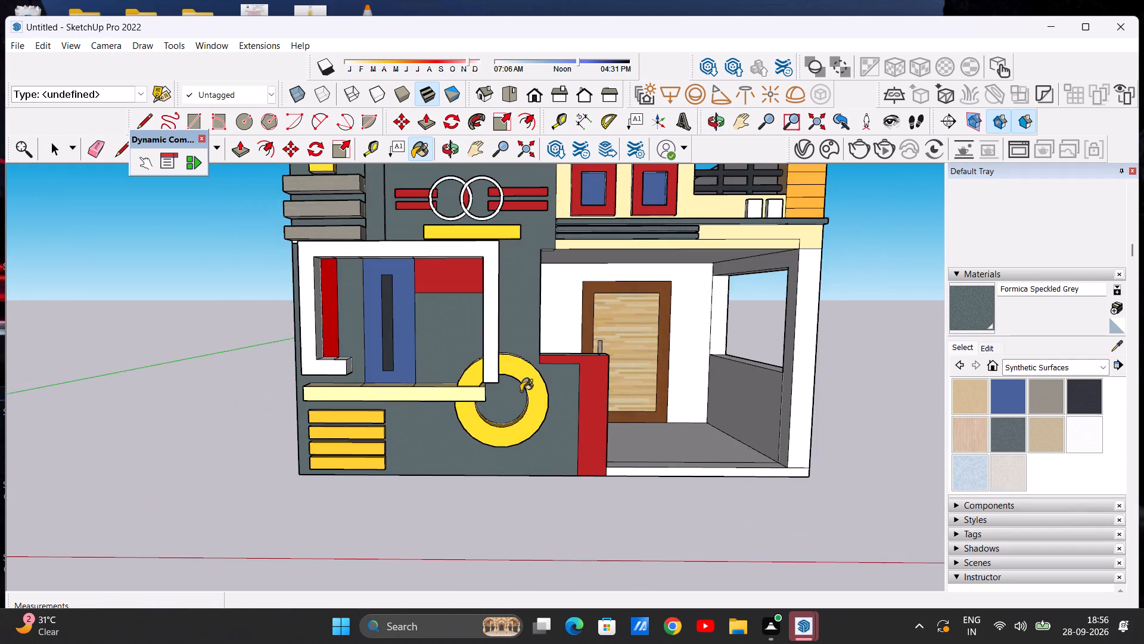
scroll(528, 385, "down", 11)
scroll(545, 372, "up", 13)
scroll(508, 414, "down", 6)
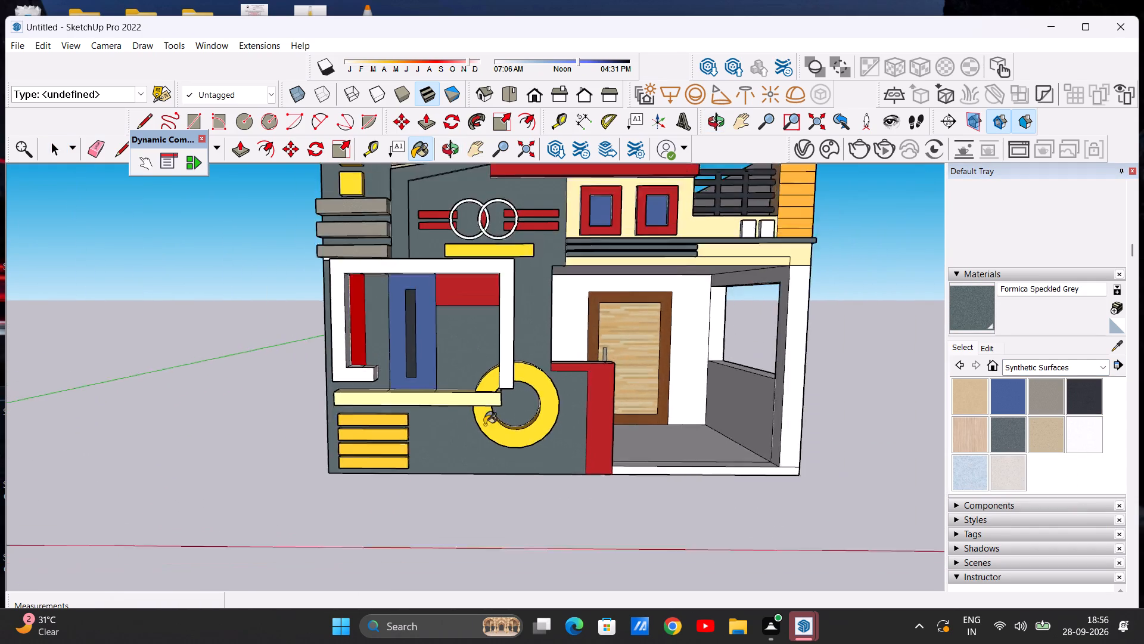
scroll(484, 425, "down", 2)
scroll(538, 408, "up", 6)
scroll(470, 414, "down", 9)
scroll(568, 312, "up", 7)
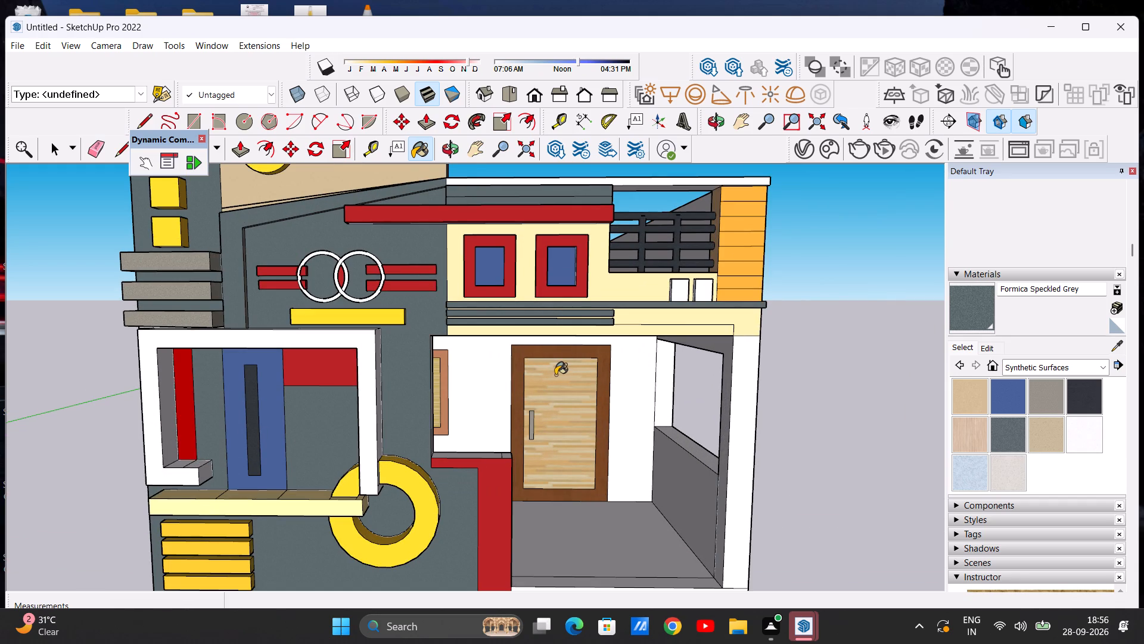
key("space")
scroll(510, 357, "down", 8)
scroll(588, 459, "up", 4)
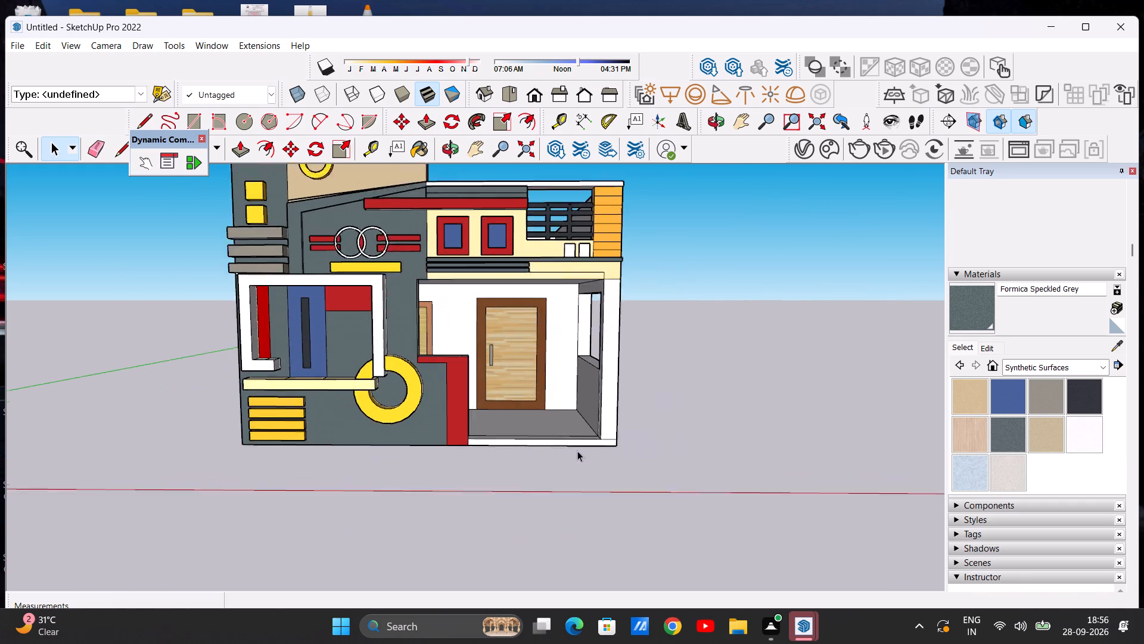
Examine the entrance porch with its door, windows and walls, along with the surrounding facade.
scroll(577, 451, "up", 2)
middle_click_drag(512, 416, 489, 484)
scroll(508, 416, "up", 4)
scroll(511, 413, "down", 2)
middle_click_drag(554, 453, 561, 378)
scroll(506, 380, "up", 4)
scroll(564, 388, "down", 1)
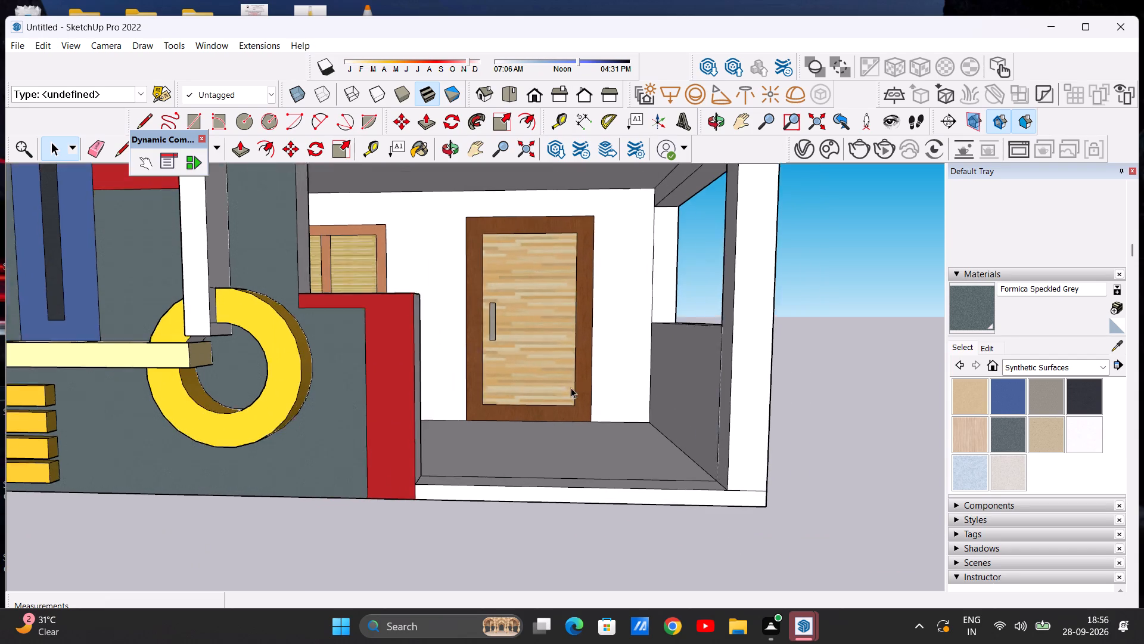
scroll(571, 388, "down", 1)
scroll(531, 341, "up", 1)
middle_click_drag(544, 343, 558, 345)
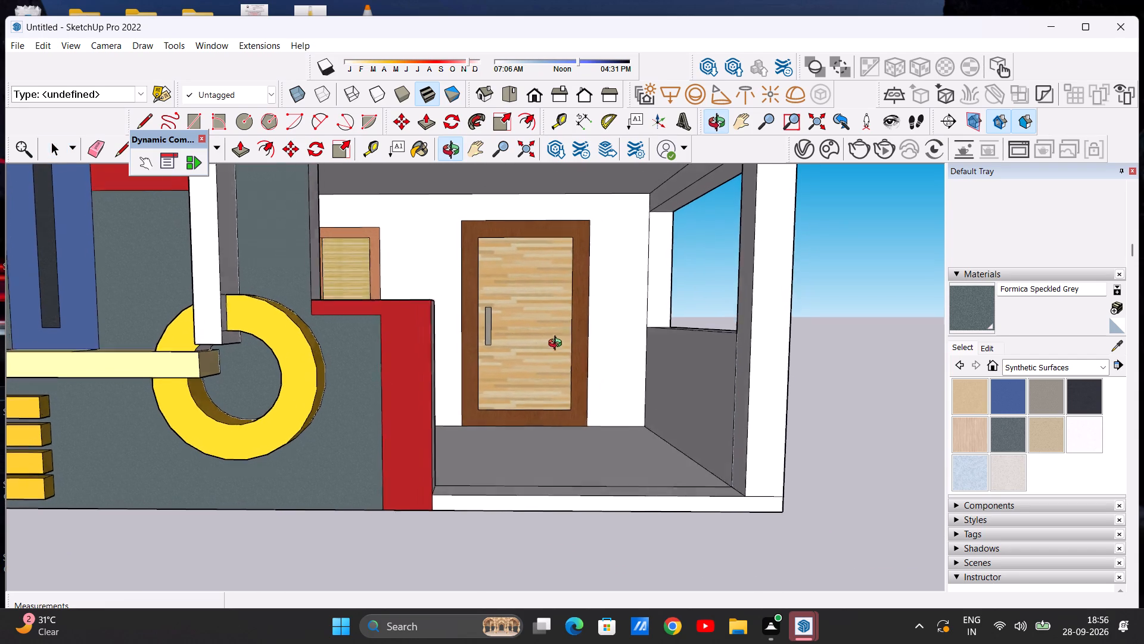
middle_click_drag(558, 345, 545, 348)
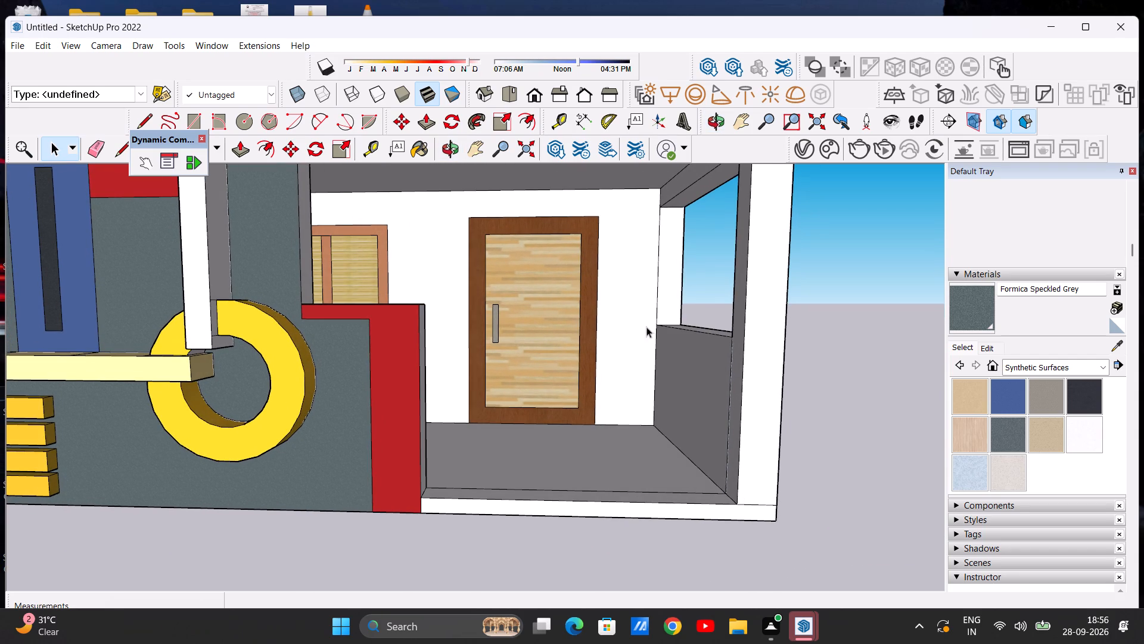
middle_click_drag(730, 335, 733, 309)
scroll(736, 321, "up", 4)
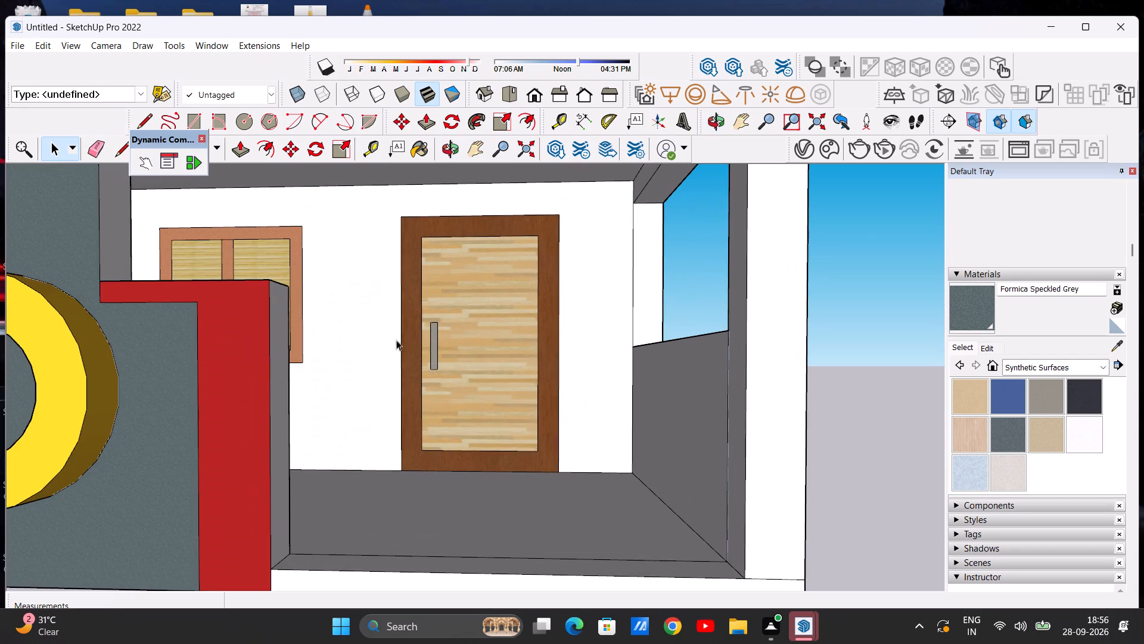
scroll(442, 360, "down", 6)
scroll(377, 320, "up", 4)
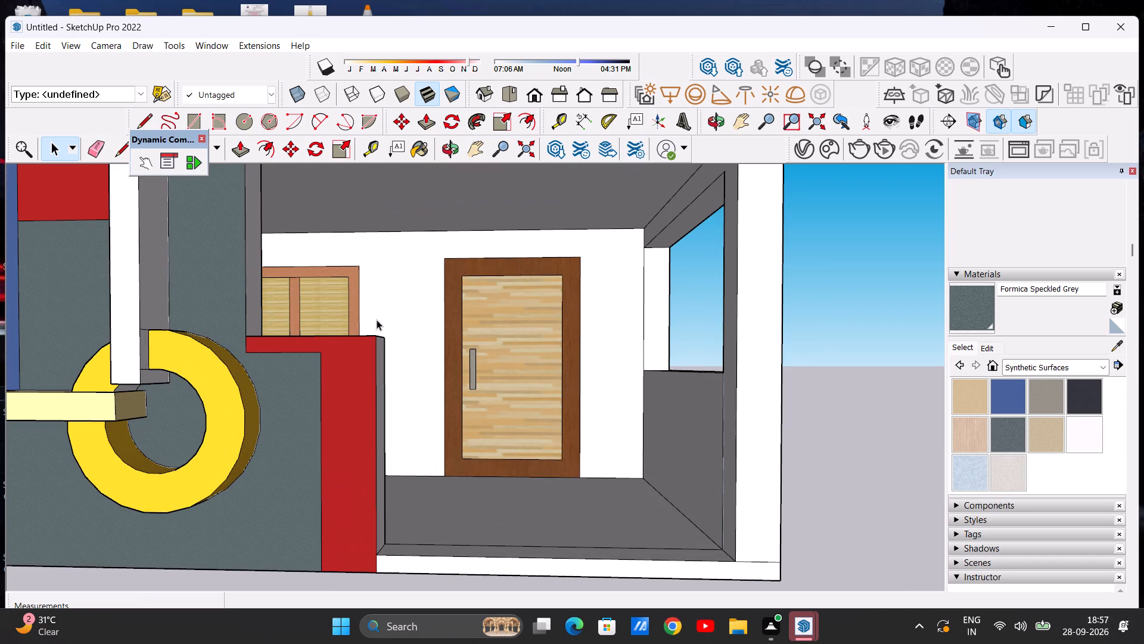
scroll(377, 327, "down", 17)
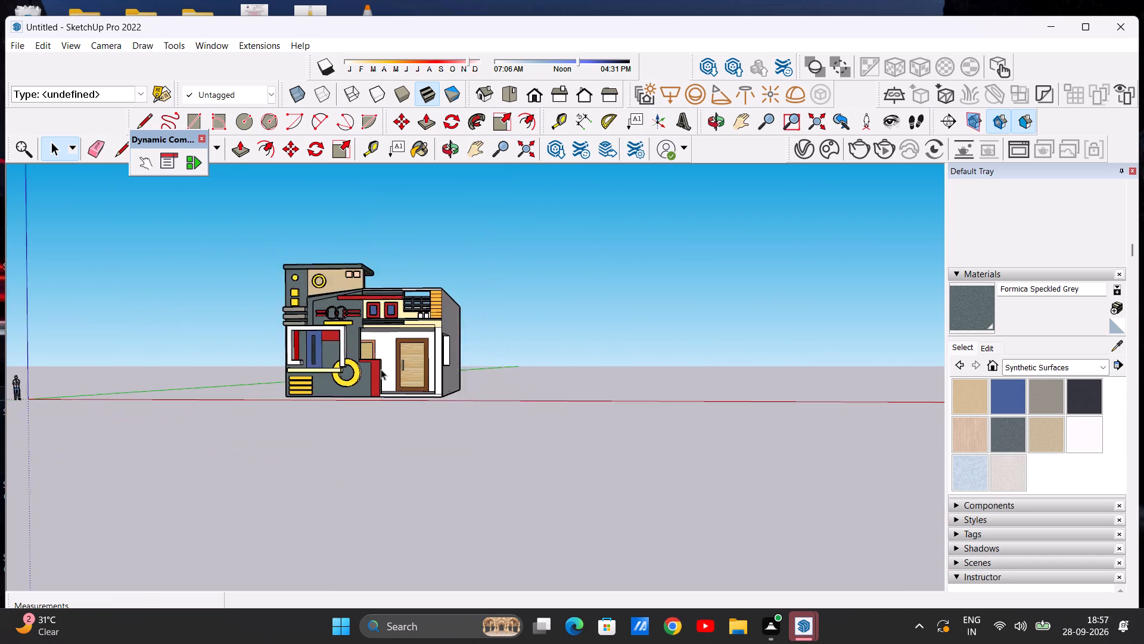
scroll(374, 348, "up", 13)
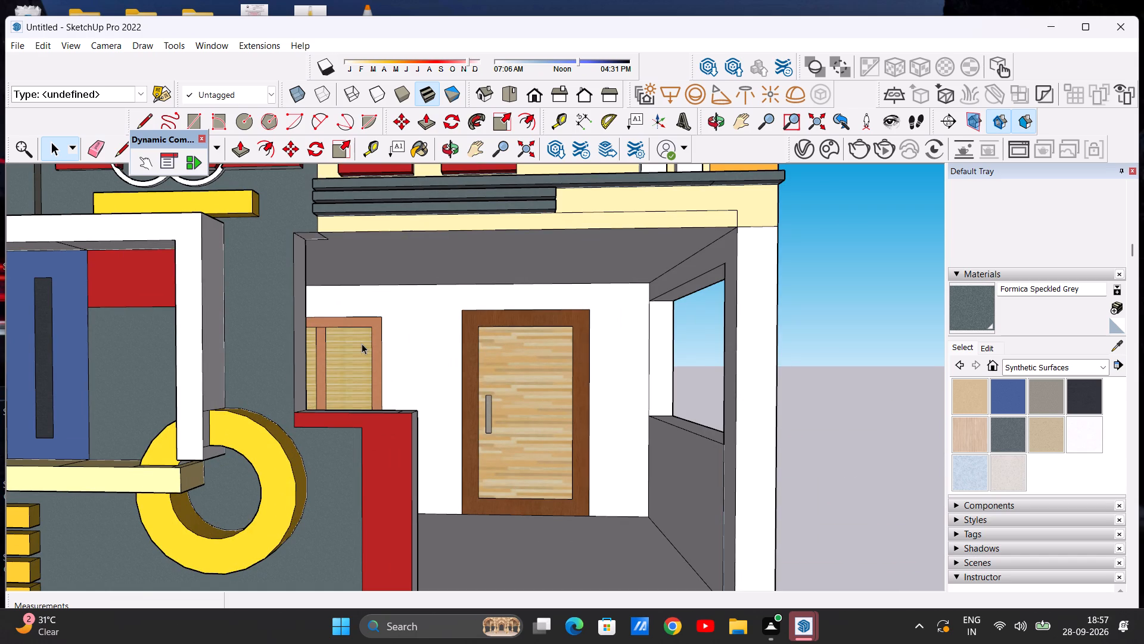
scroll(335, 327, "down", 5)
scroll(276, 254, "up", 3)
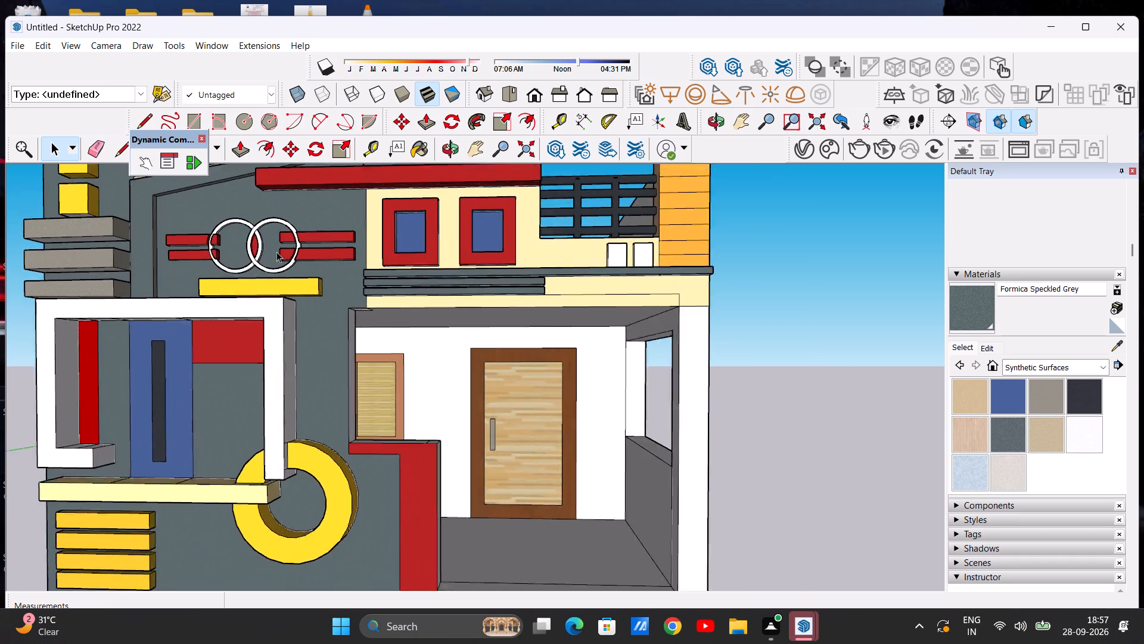
scroll(276, 252, "up", 3)
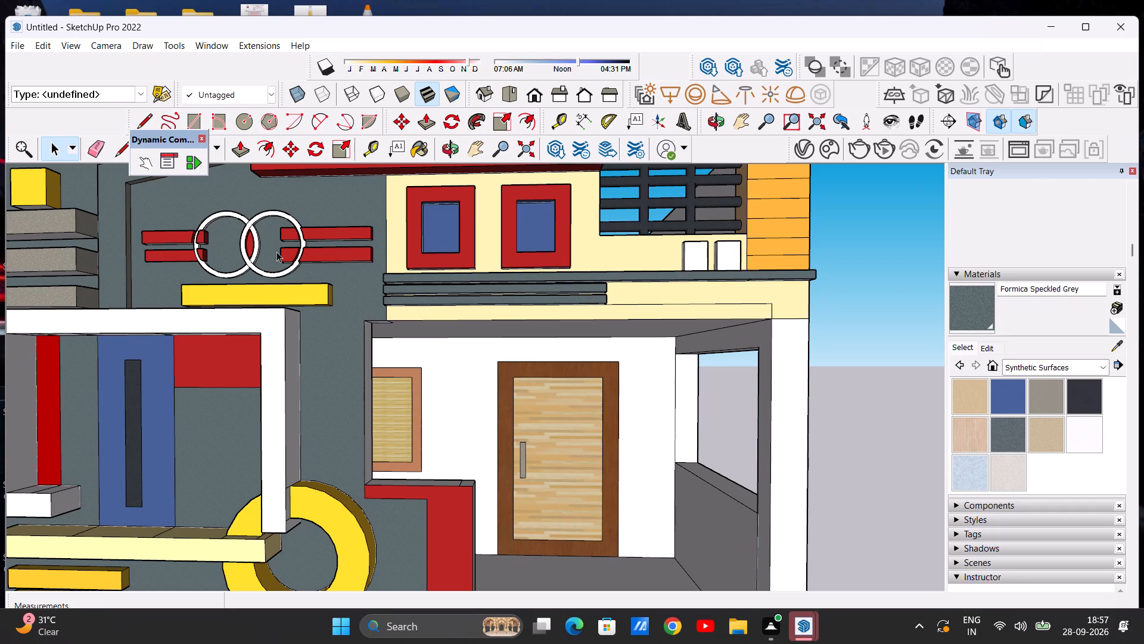
scroll(276, 252, "down", 7)
scroll(319, 197, "up", 4)
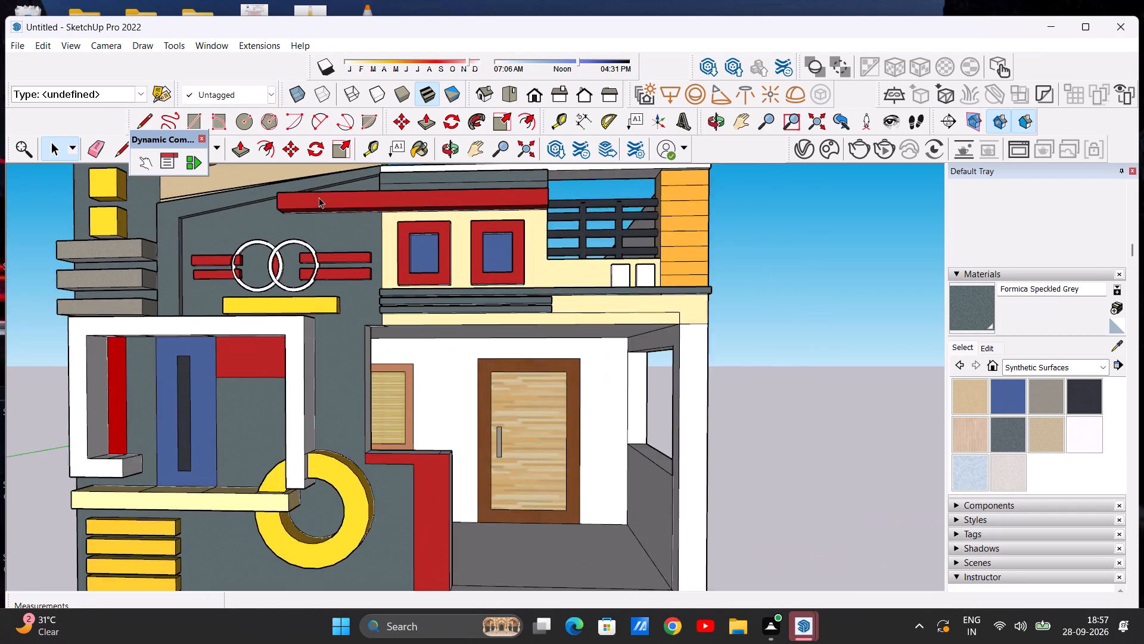
Inspect the overall front facade, including the tower and the upper-floor windows, at different distances.
scroll(319, 197, "up", 2)
scroll(579, 516, "down", 10)
scroll(617, 552, "up", 7)
scroll(515, 376, "down", 5)
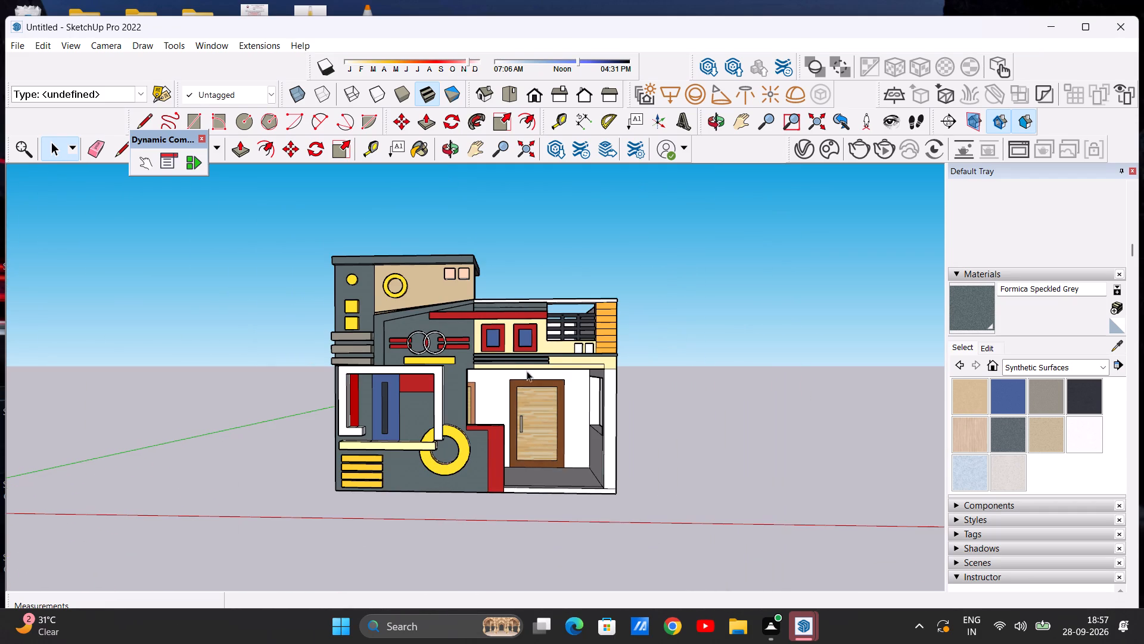
scroll(516, 374, "up", 5)
scroll(462, 383, "up", 1)
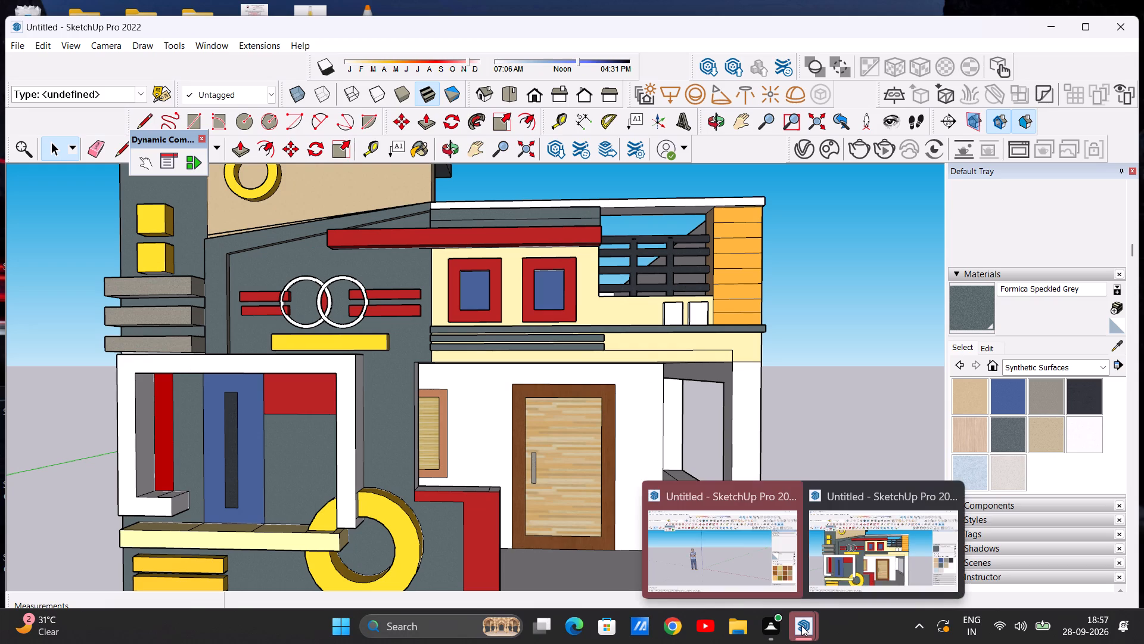
left_click(866, 544)
scroll(506, 264, "down", 10)
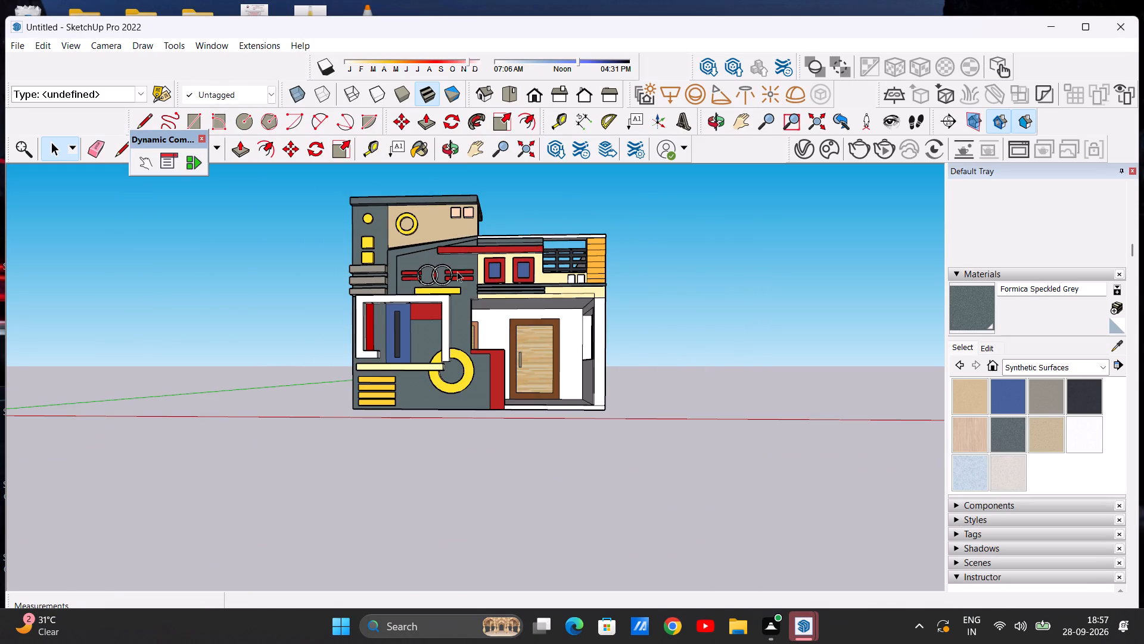
scroll(433, 249, "up", 7)
scroll(408, 268, "down", 4)
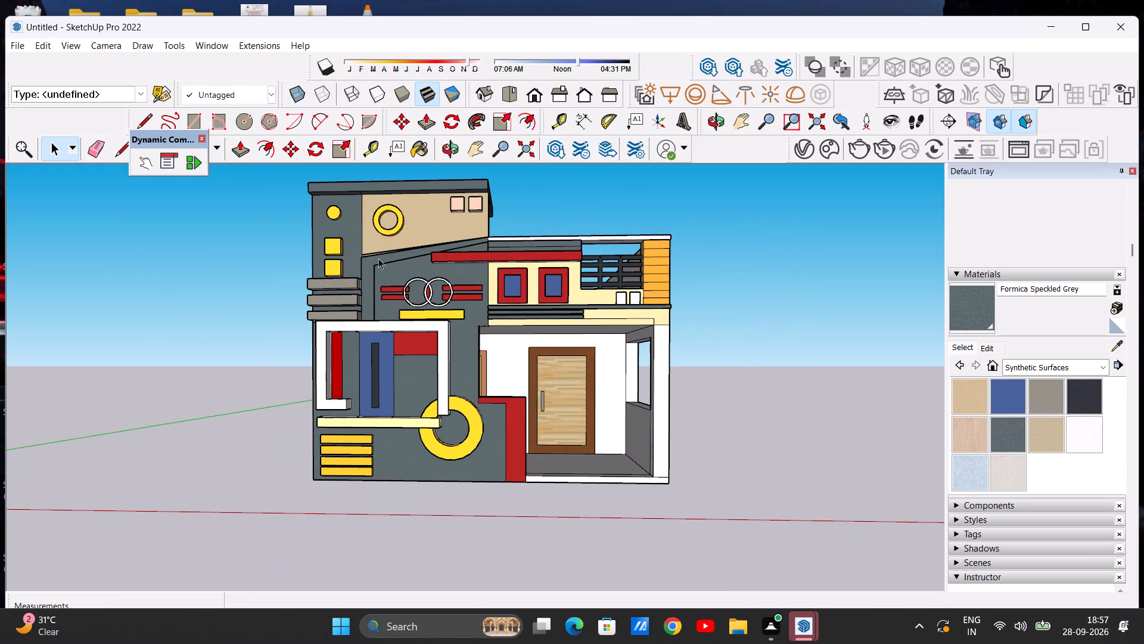
Paint the top faces of the three grey projecting bars on the tower with Formica Graystone.
scroll(372, 252, "up", 4)
middle_click_drag(368, 250, 362, 305)
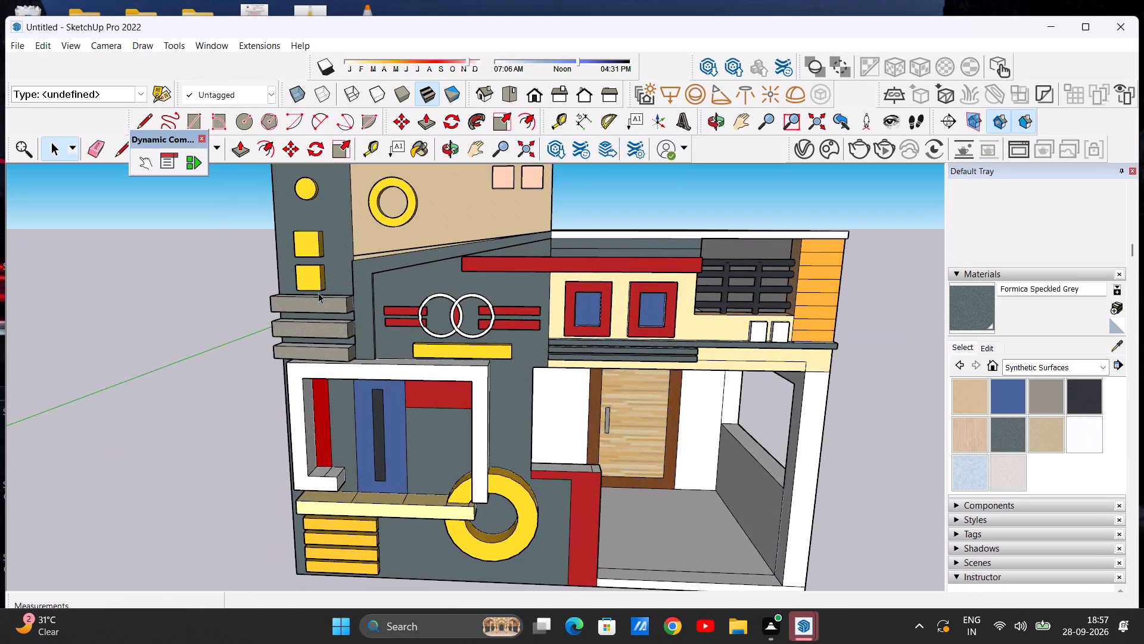
middle_click_drag(315, 293, 320, 377)
scroll(320, 377, "up", 1)
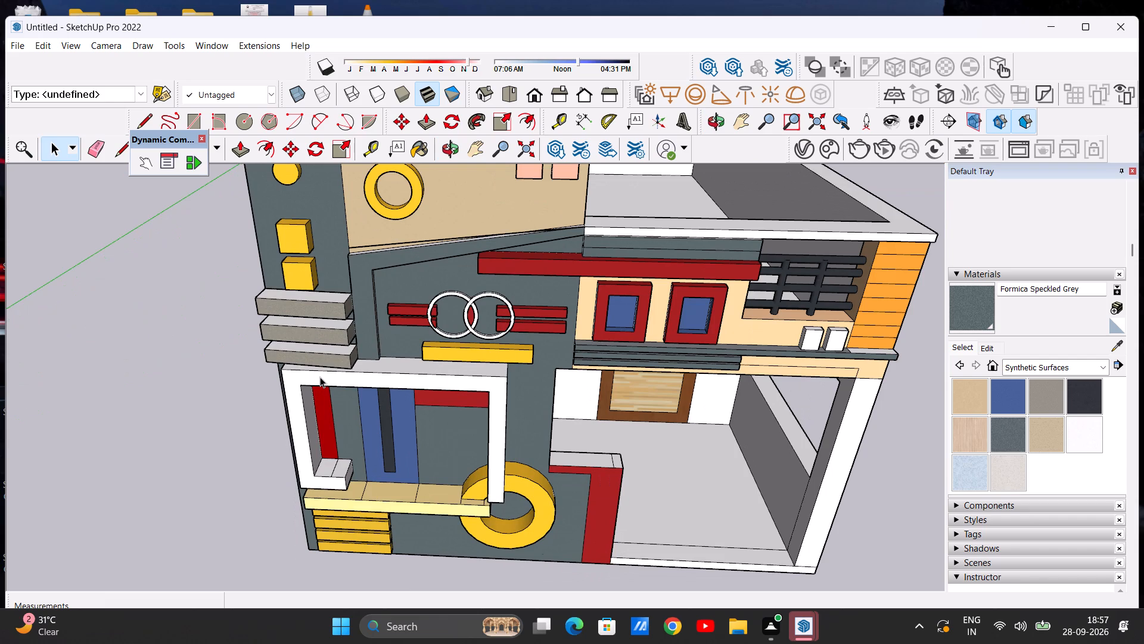
scroll(322, 365, "up", 7)
scroll(360, 301, "down", 6)
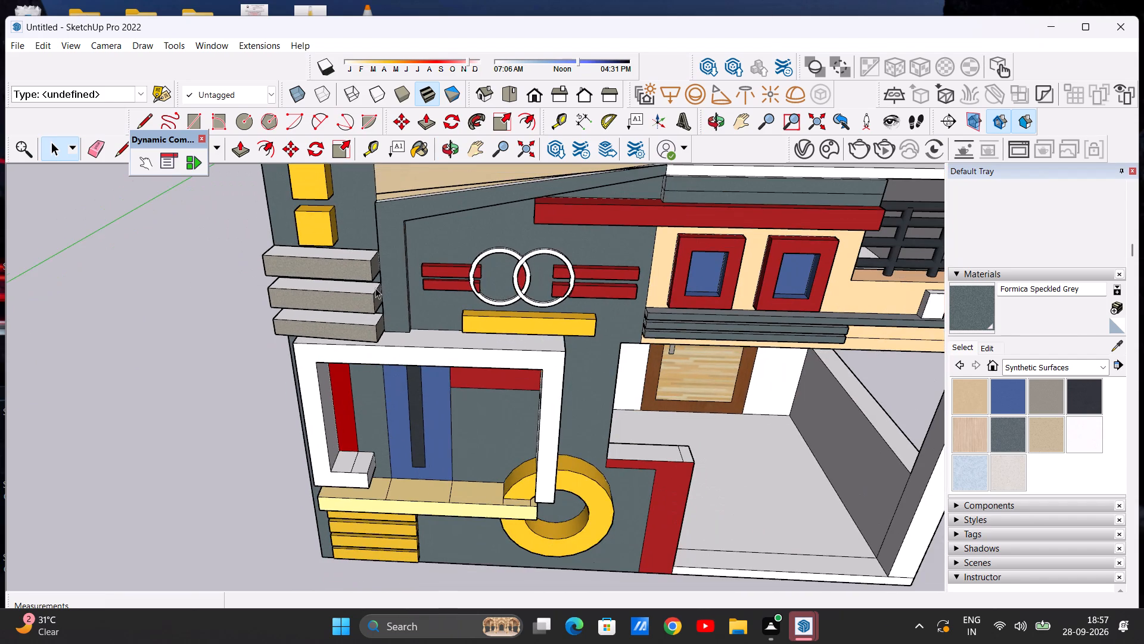
left_click(1046, 401)
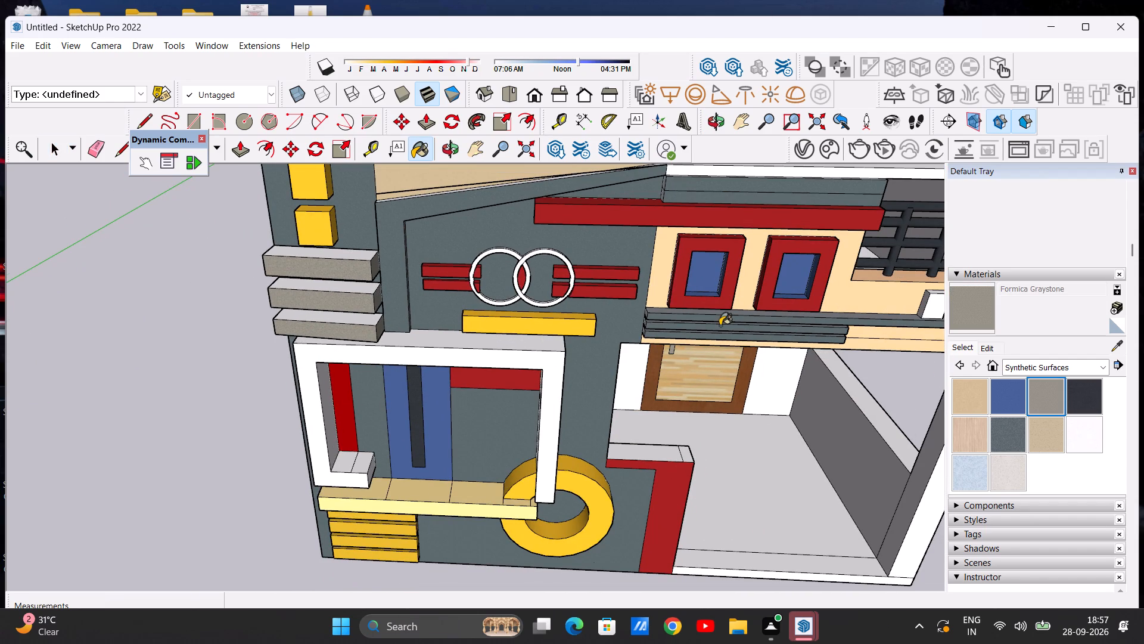
scroll(346, 256, "up", 6)
left_click(347, 253)
left_click(360, 308)
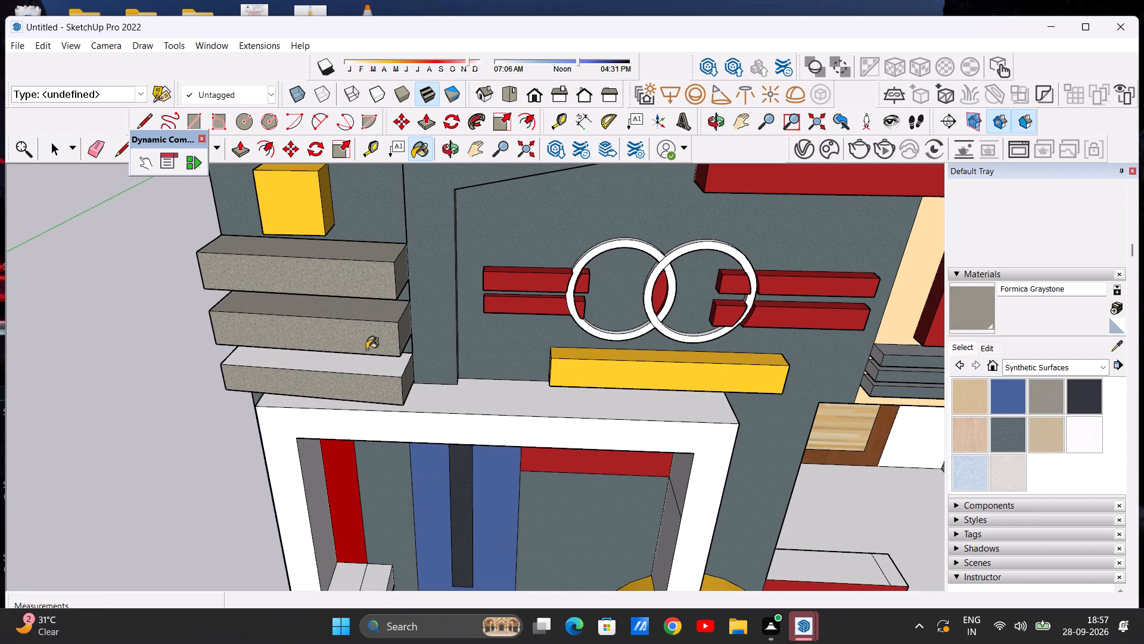
left_click(368, 364)
Examine the painted tower bars, the entrance porch and its floor edge from several angles.
scroll(398, 306, "down", 13)
middle_click_drag(407, 338, 436, 251)
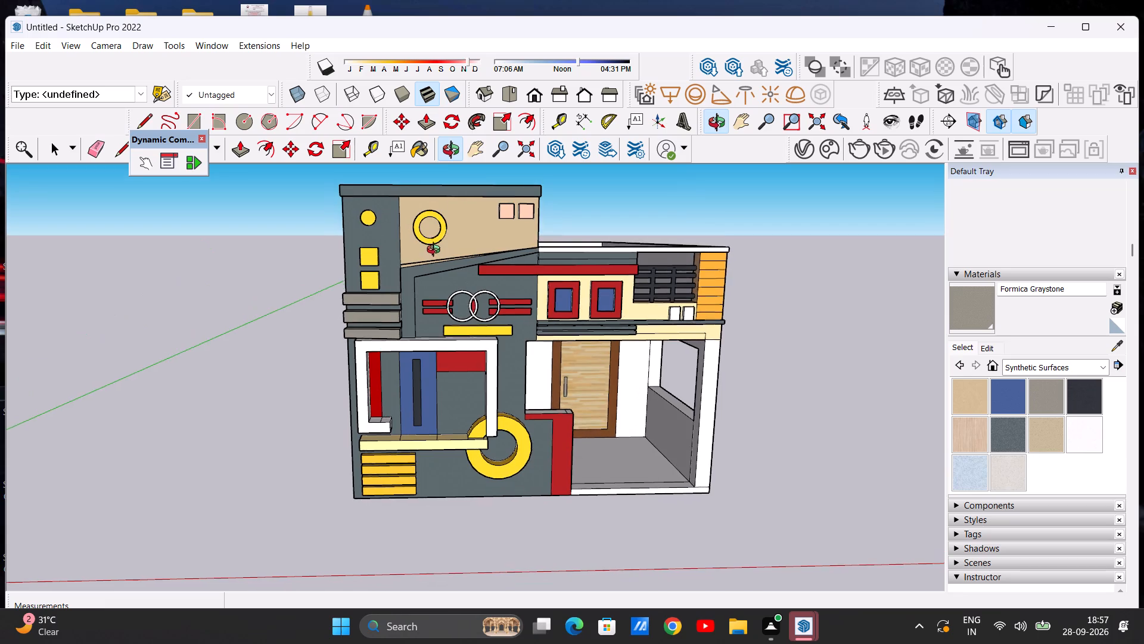
middle_click_drag(436, 251, 435, 251)
scroll(370, 364, "down", 7)
scroll(511, 359, "up", 7)
scroll(508, 358, "down", 3)
scroll(429, 454, "up", 3)
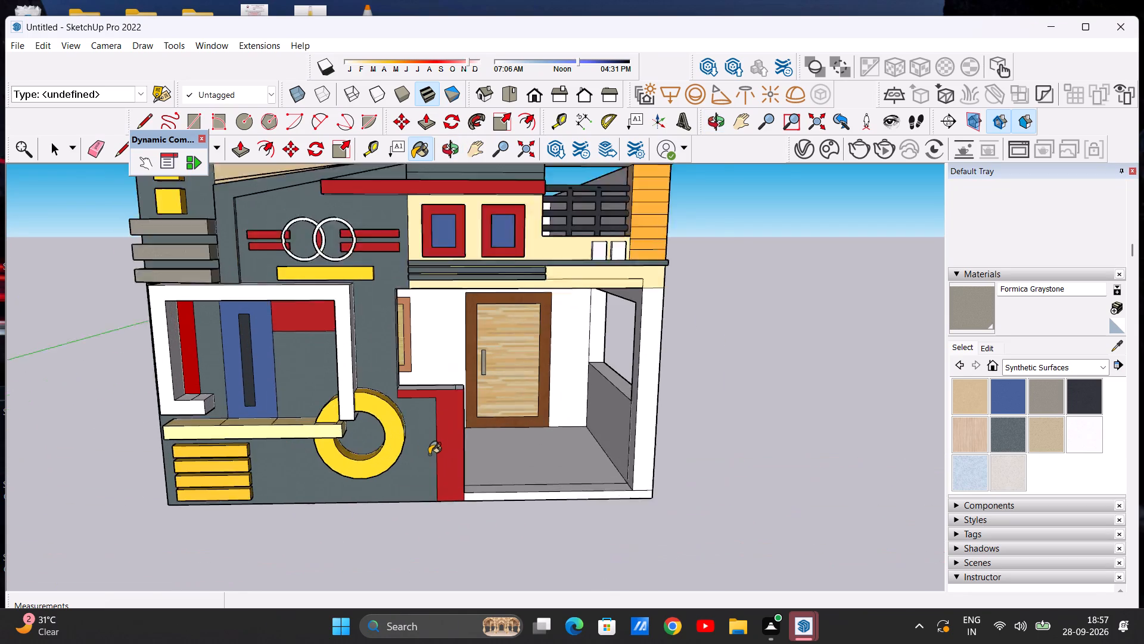
scroll(429, 454, "up", 4)
key("space")
middle_click_drag(461, 452, 385, 452)
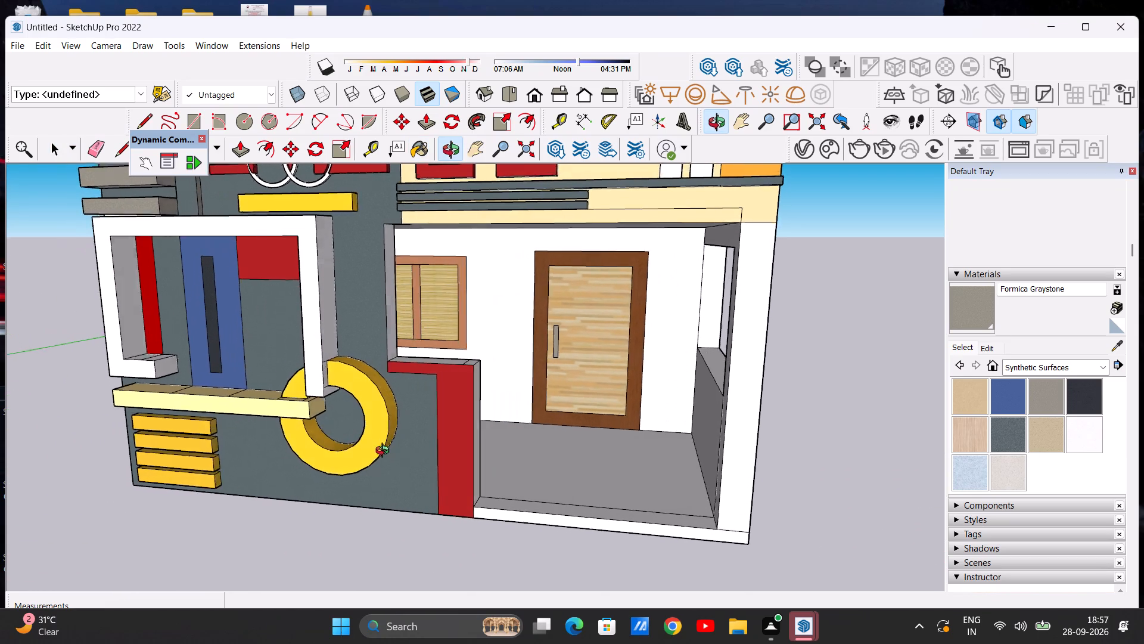
middle_click_drag(385, 452, 368, 447)
scroll(457, 425, "up", 1)
middle_click_drag(458, 425, 567, 391)
scroll(406, 392, "down", 5)
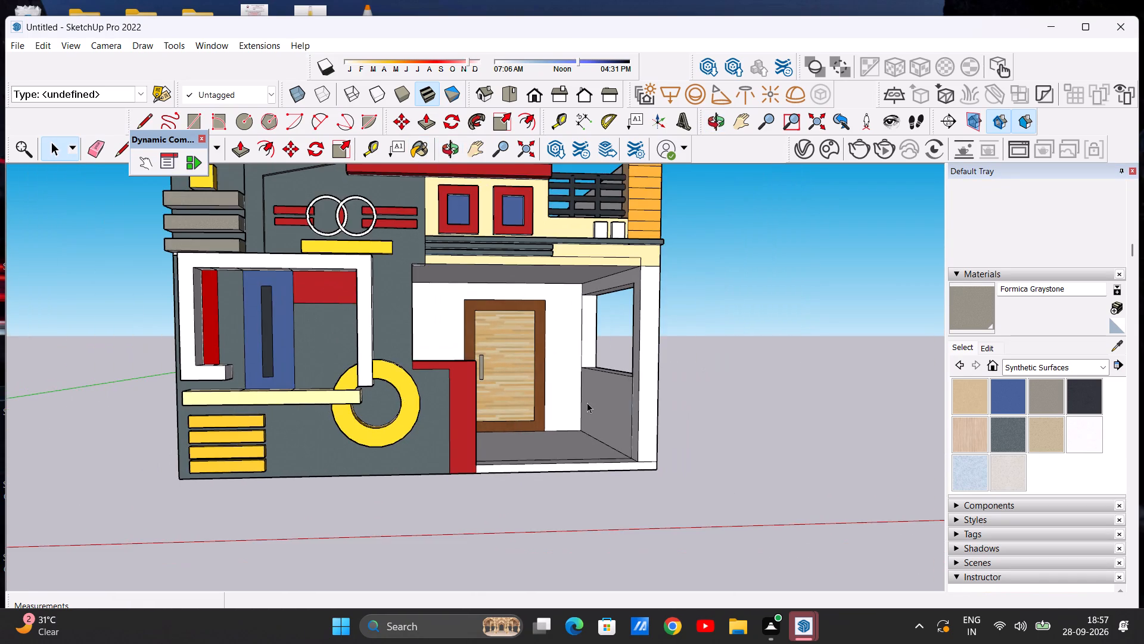
scroll(587, 402, "up", 4)
scroll(489, 418, "down", 4)
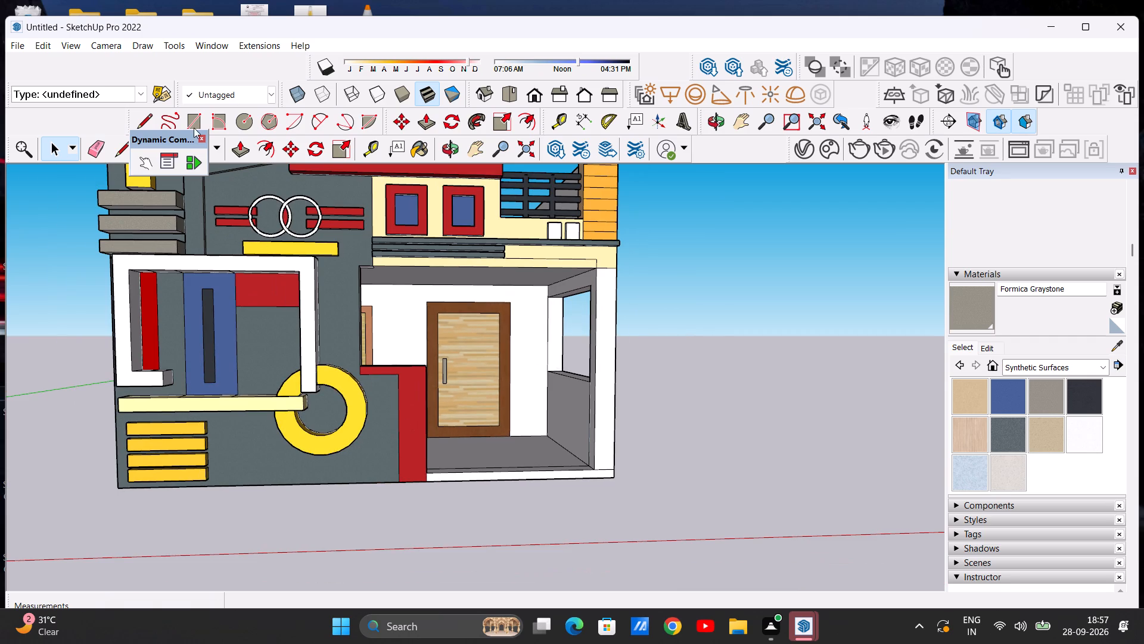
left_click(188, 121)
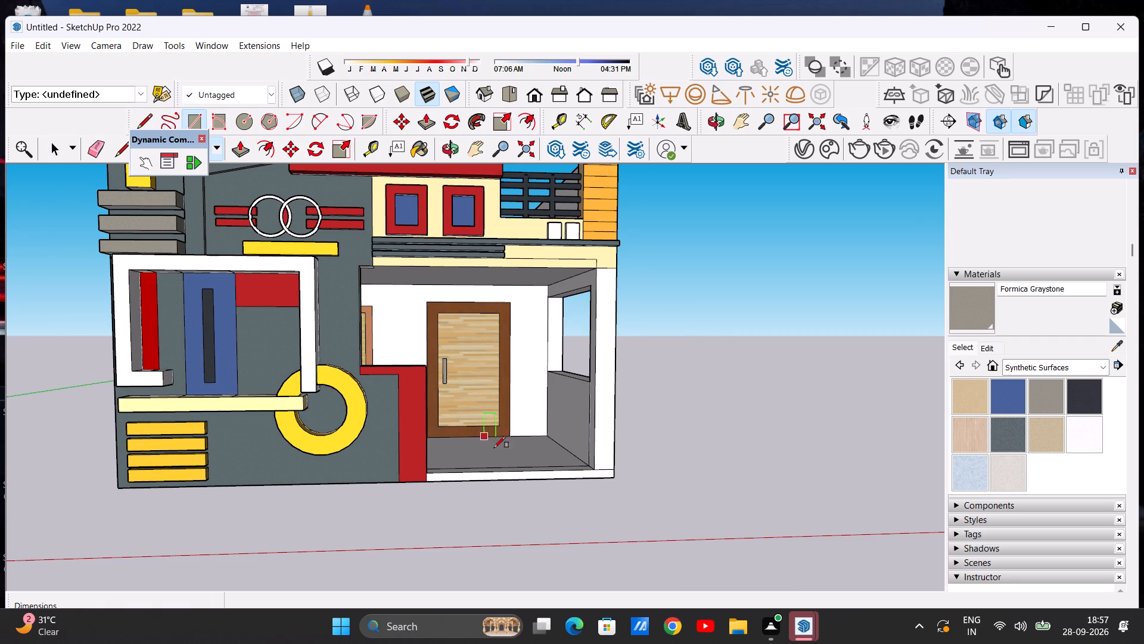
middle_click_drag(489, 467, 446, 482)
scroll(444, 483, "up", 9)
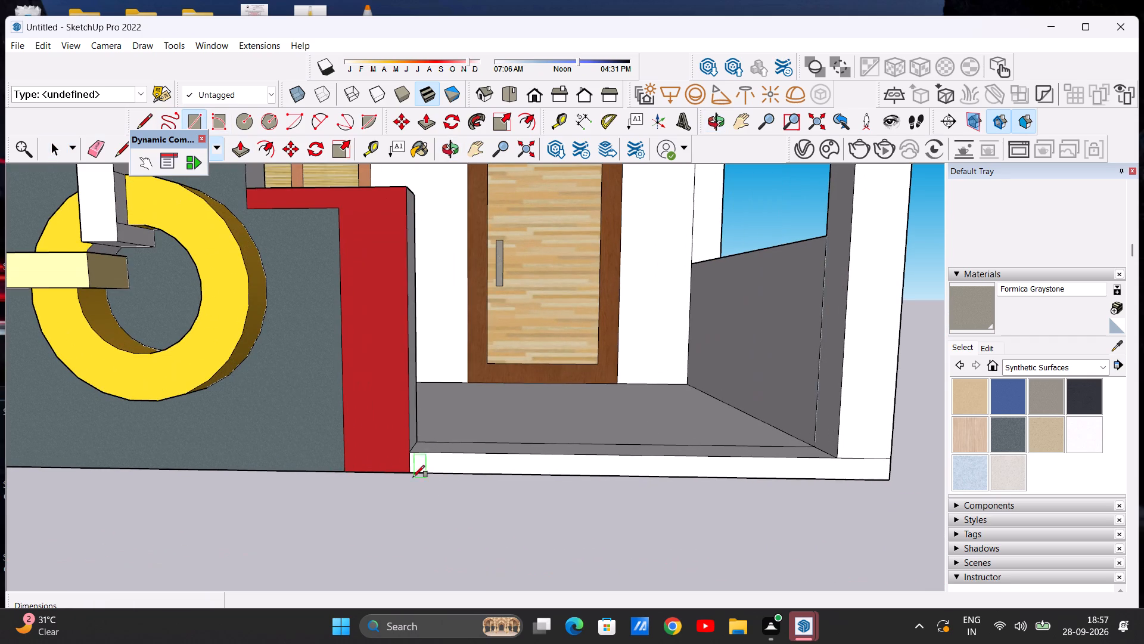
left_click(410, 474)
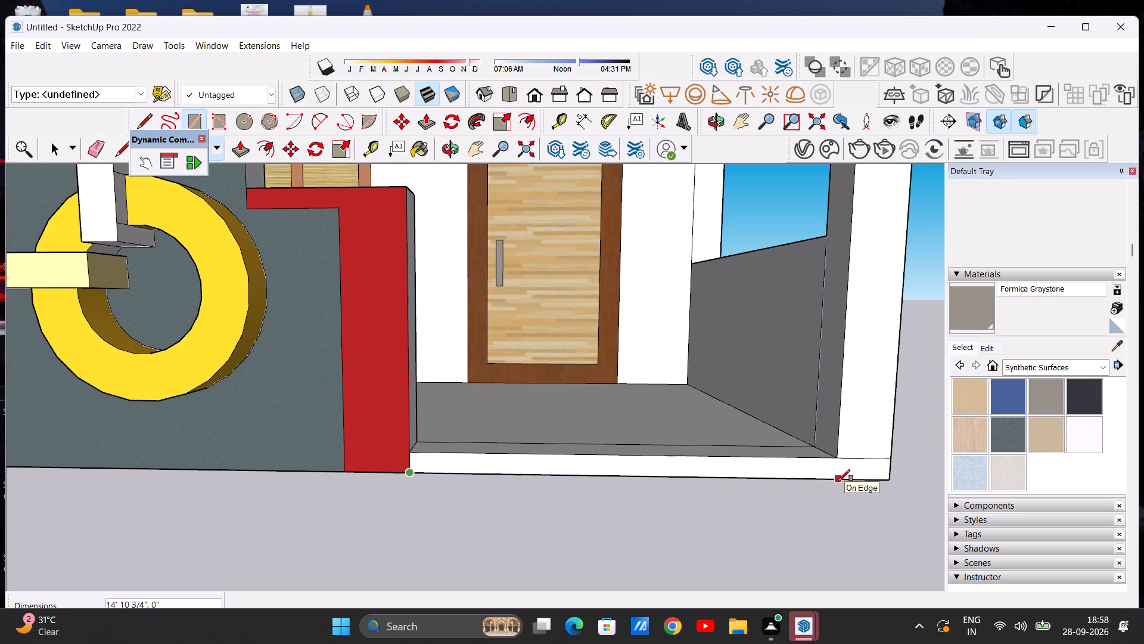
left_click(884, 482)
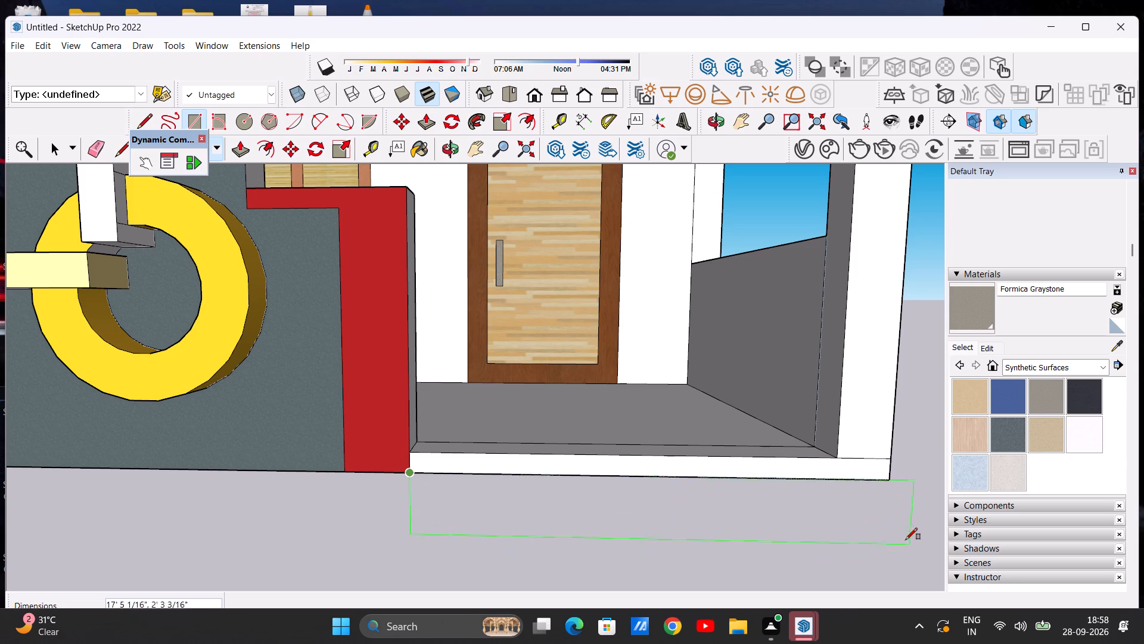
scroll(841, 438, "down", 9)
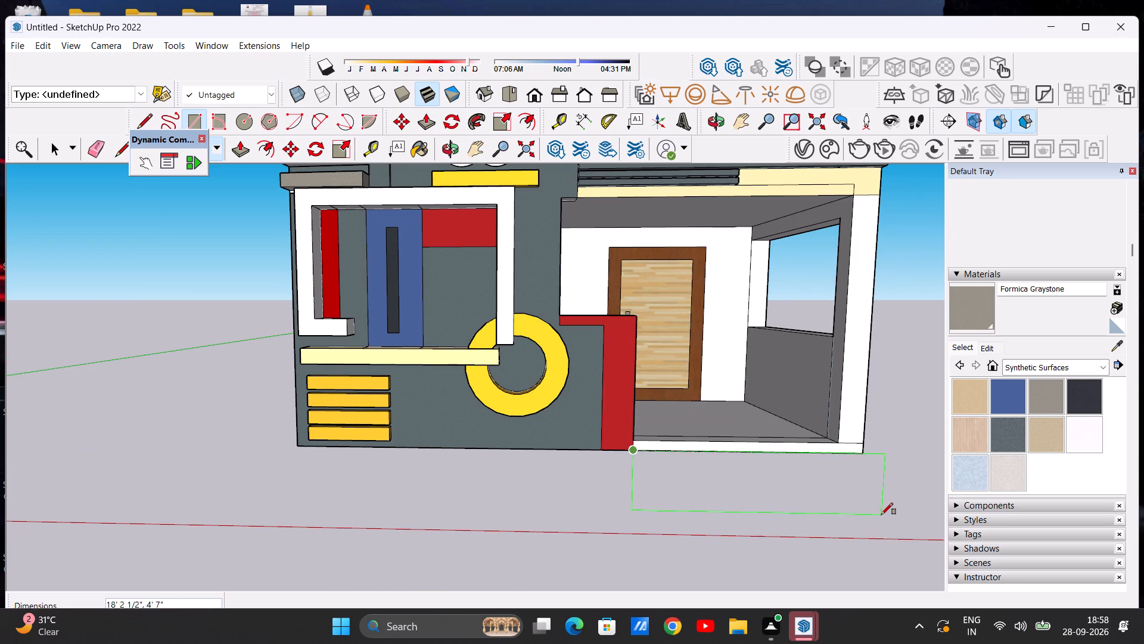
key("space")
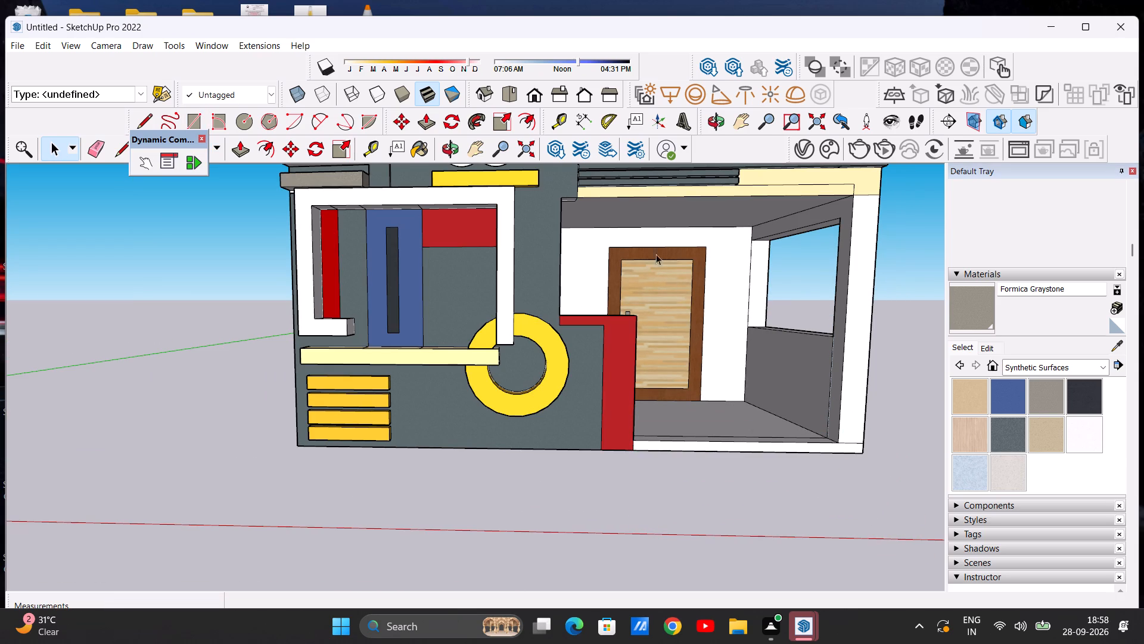
From the top view, draw a ground rectangle about 16' 7" by 7' 11" in front of the porch's front edge.
left_click(506, 88)
scroll(527, 261, "down", 14)
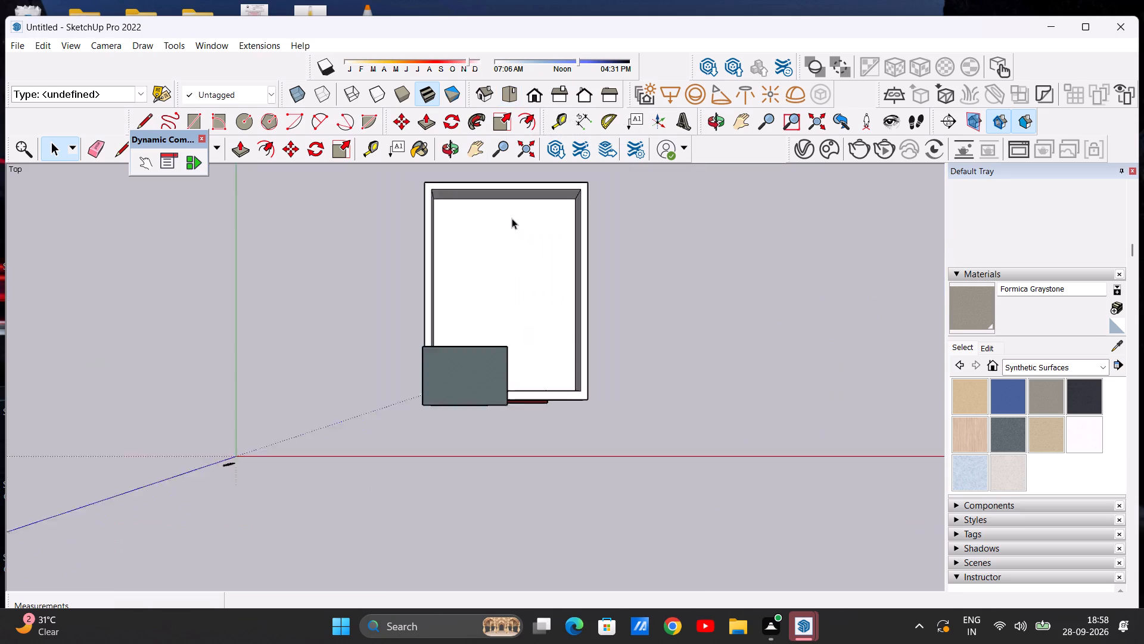
scroll(512, 218, "down", 2)
scroll(506, 401, "up", 18)
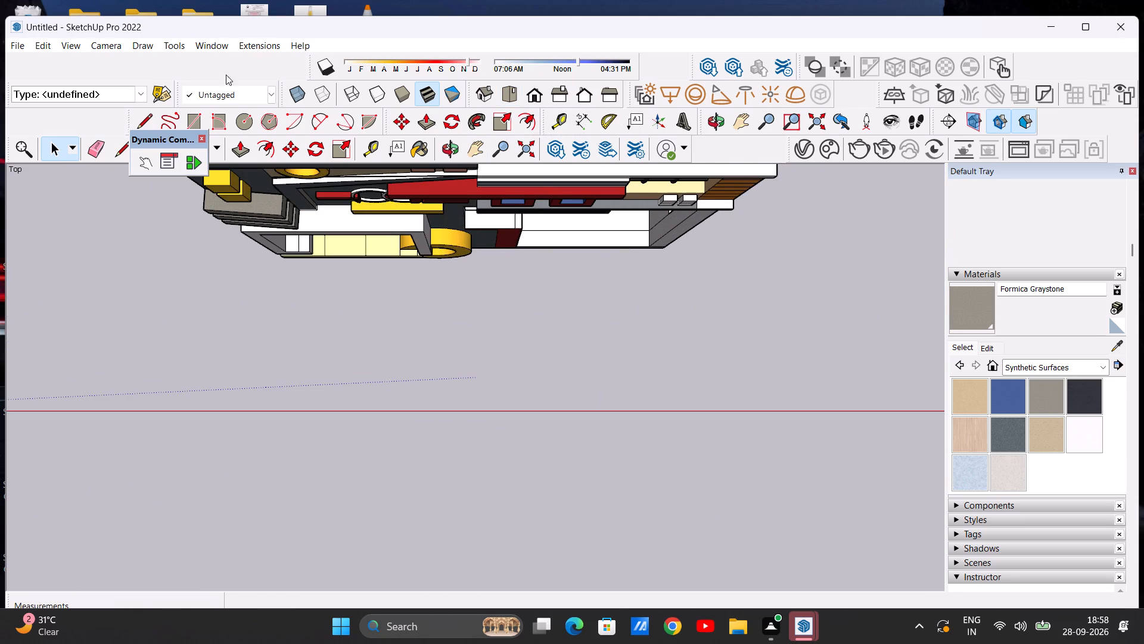
left_click(194, 113)
scroll(508, 278, "up", 10)
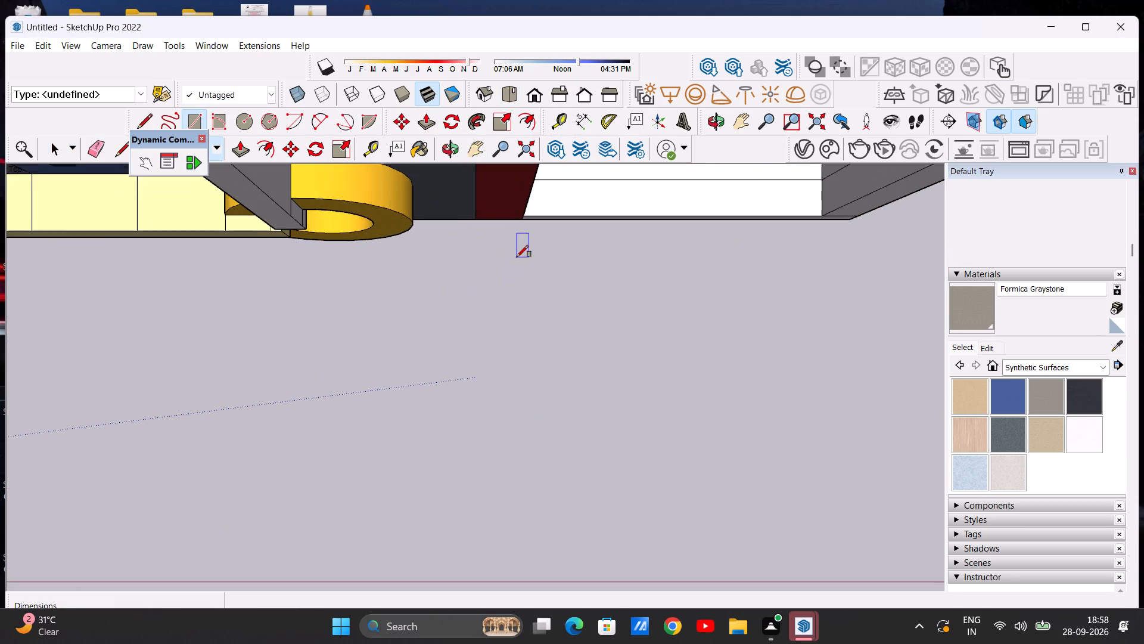
scroll(517, 257, "up", 2)
left_click(526, 218)
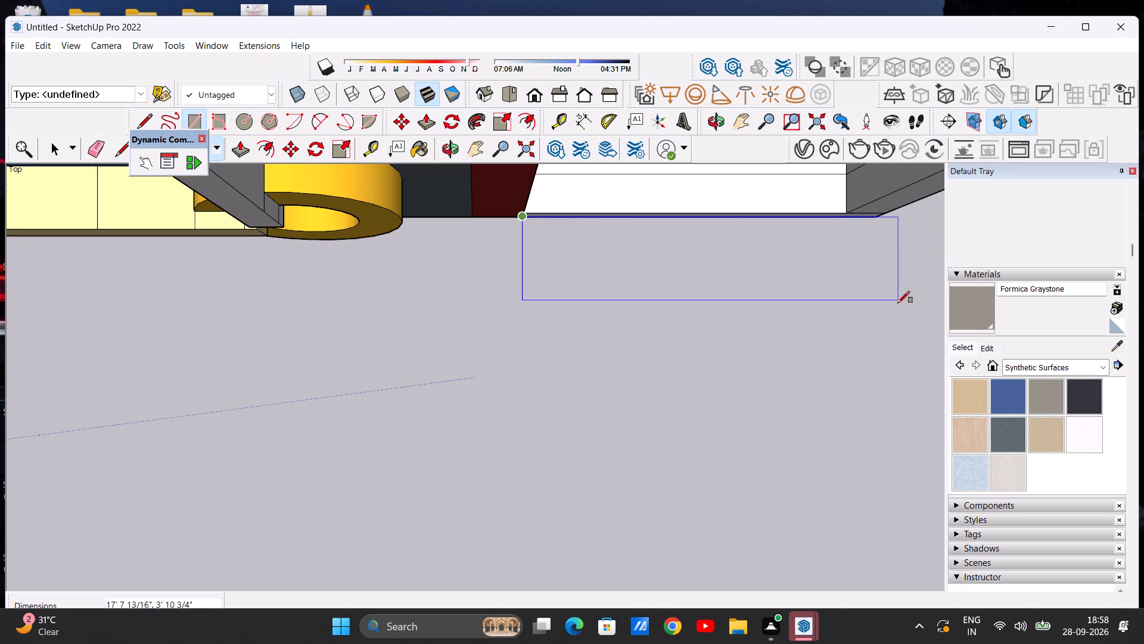
left_click(888, 385)
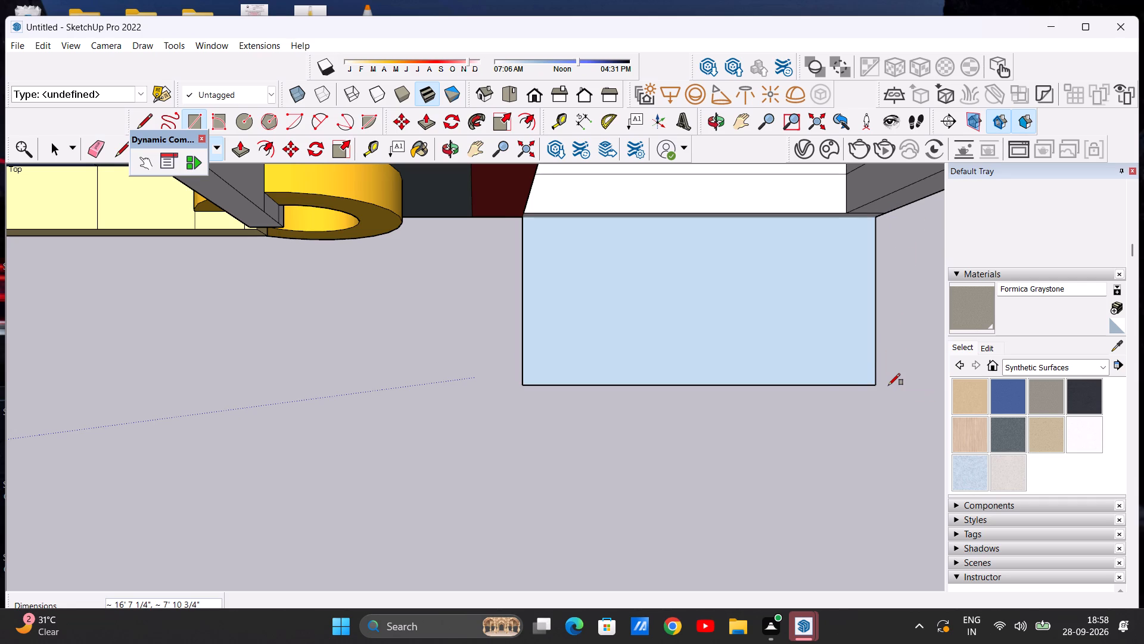
key("space")
Examine the ground rectangle in front of the porch from the front and from above.
scroll(639, 291, "down", 6)
middle_click_drag(704, 407, 679, 224)
scroll(649, 373, "down", 4)
middle_click_drag(750, 451, 723, 340)
scroll(715, 457, "up", 2)
key("space")
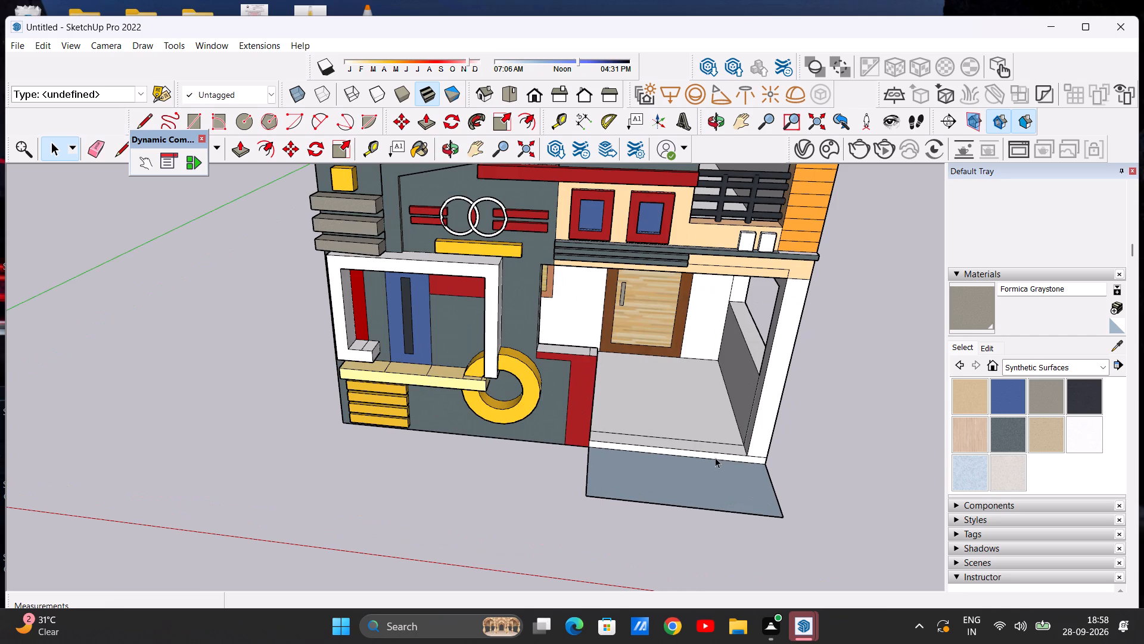
scroll(726, 497, "up", 4)
middle_click_drag(609, 449, 643, 534)
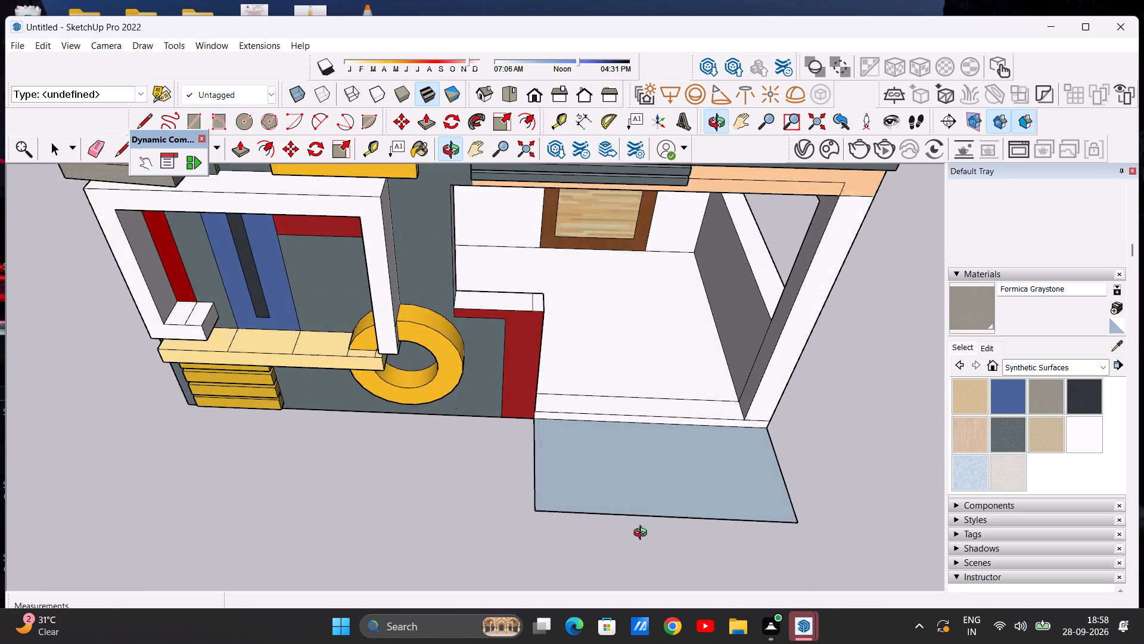
middle_click_drag(643, 534, 643, 544)
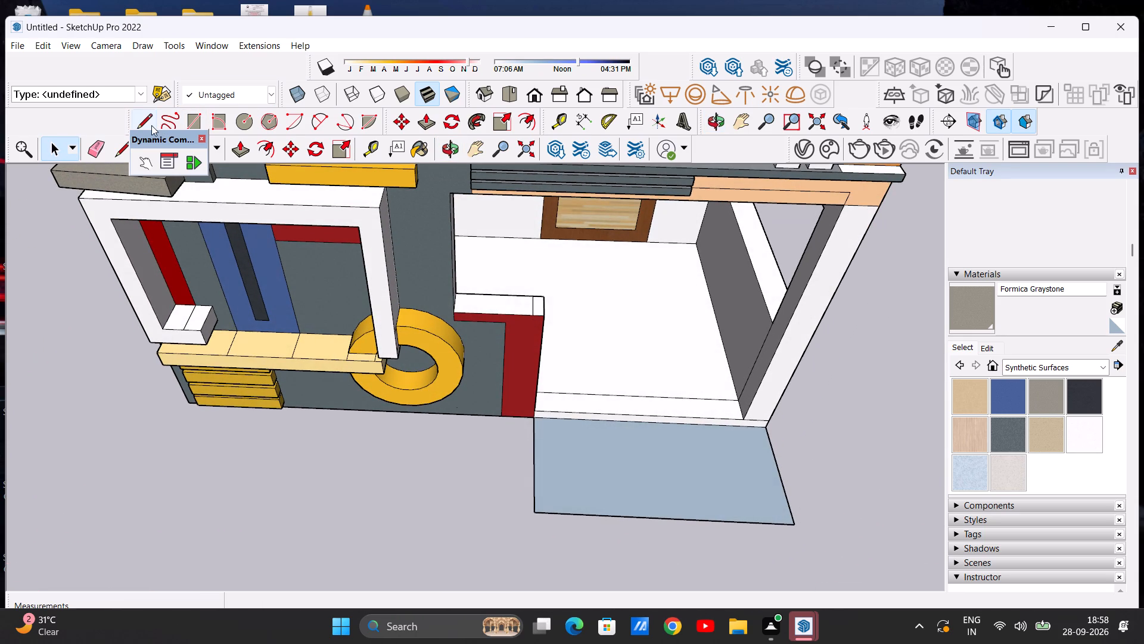
Divide the ground rectangle into three strips with two lines about 16' 7" long, parallel to the porch edge.
left_click(151, 125)
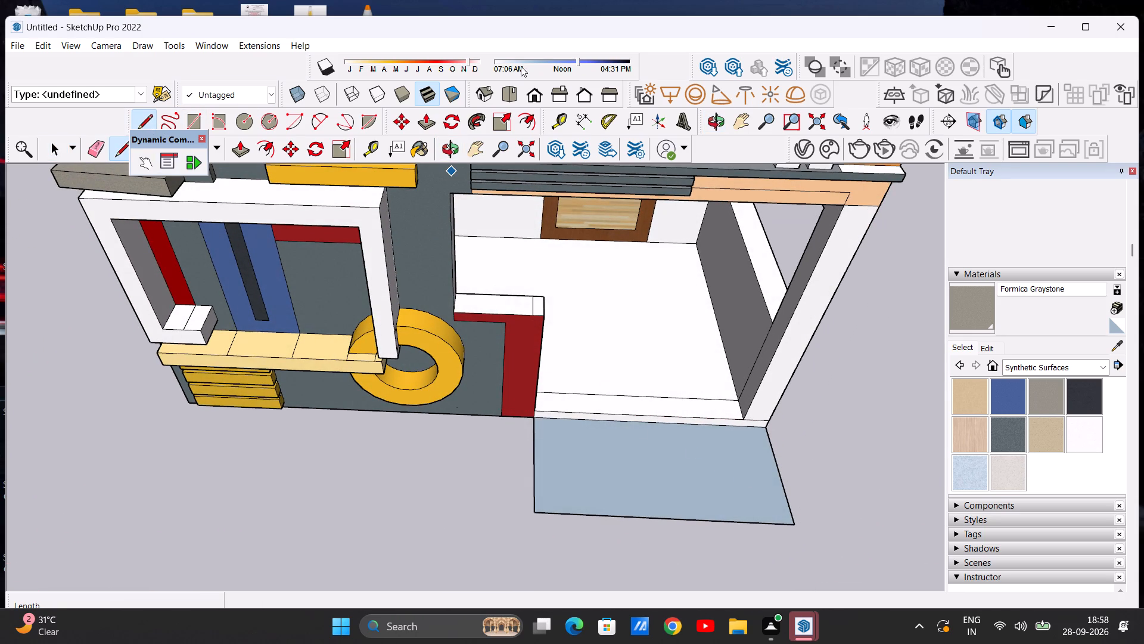
left_click(504, 87)
scroll(514, 292, "down", 12)
scroll(545, 408, "up", 13)
scroll(533, 303, "up", 9)
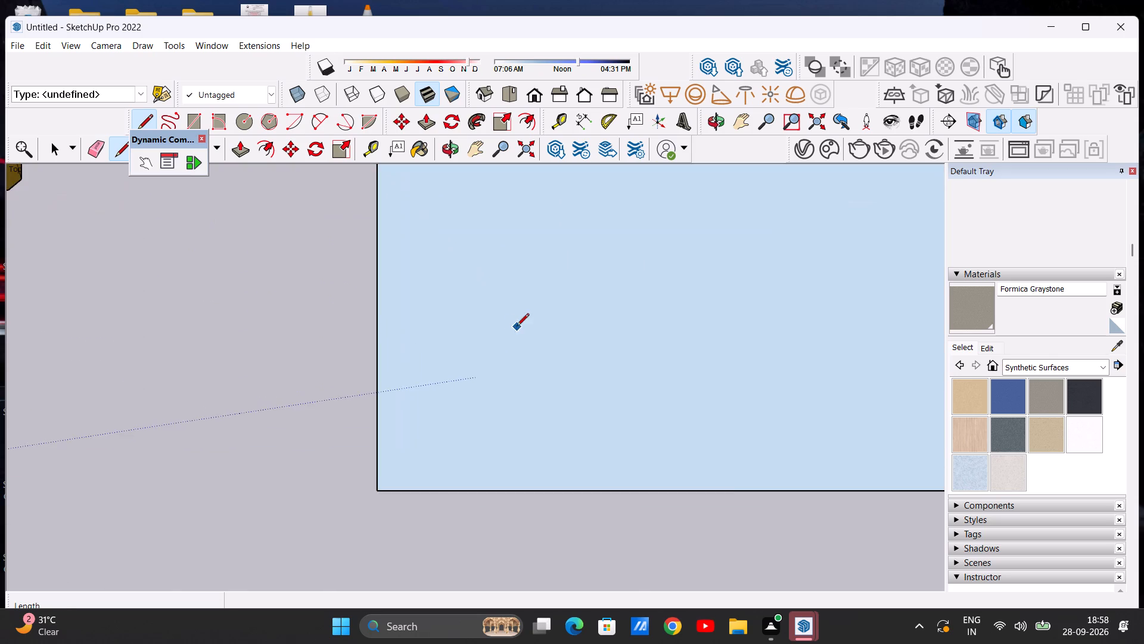
middle_click_drag(517, 327, 518, 278)
scroll(507, 293, "down", 9)
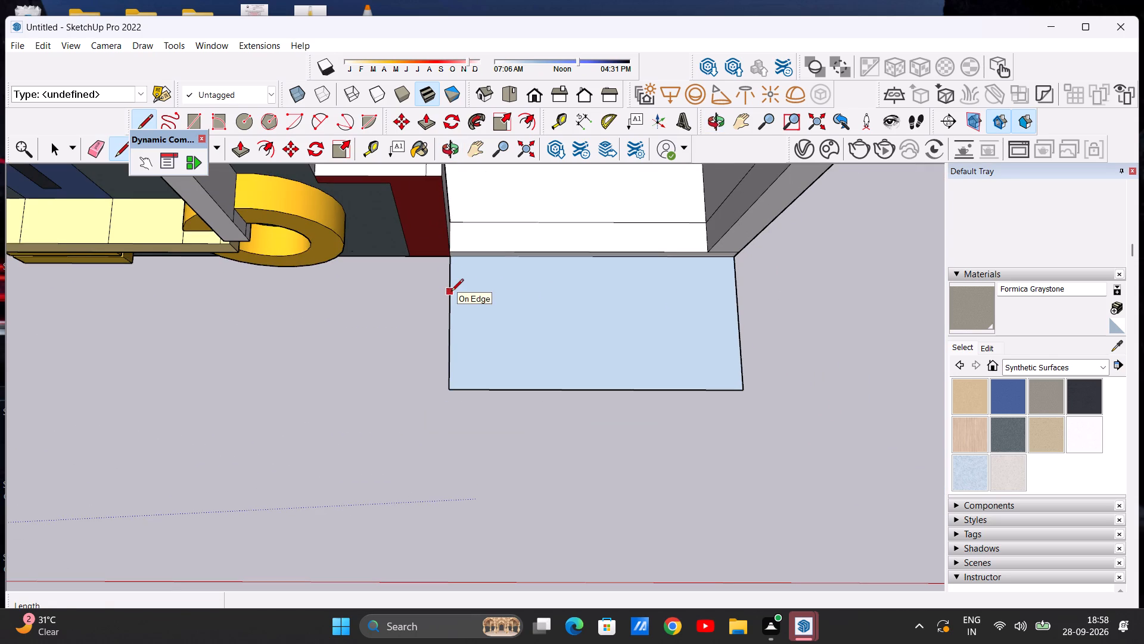
left_click(451, 292)
left_click(736, 296)
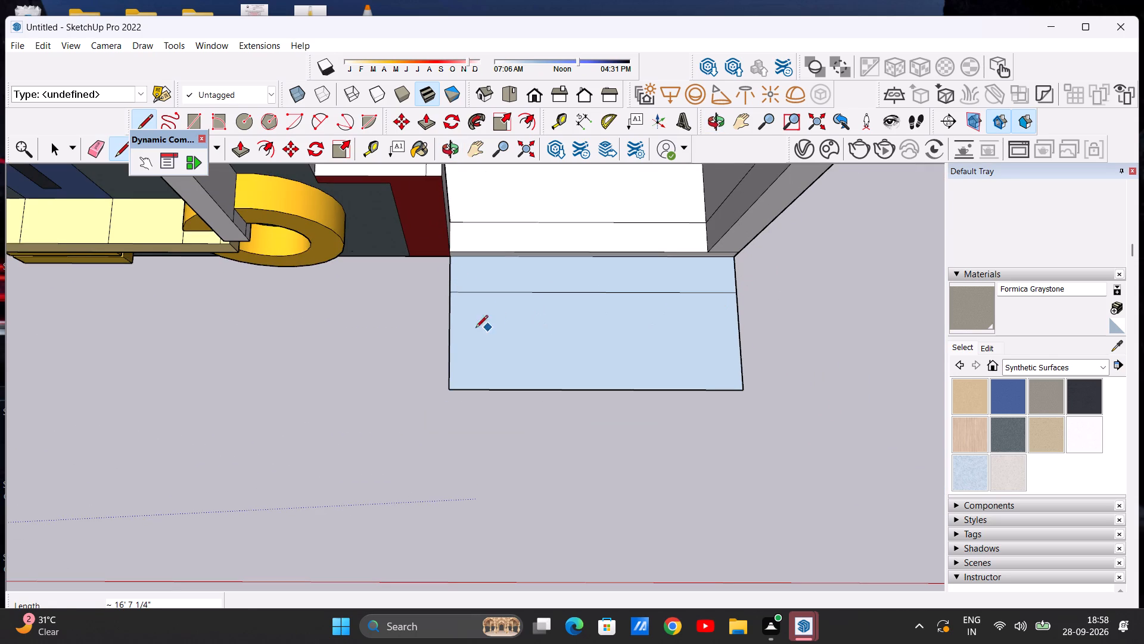
left_click(450, 336)
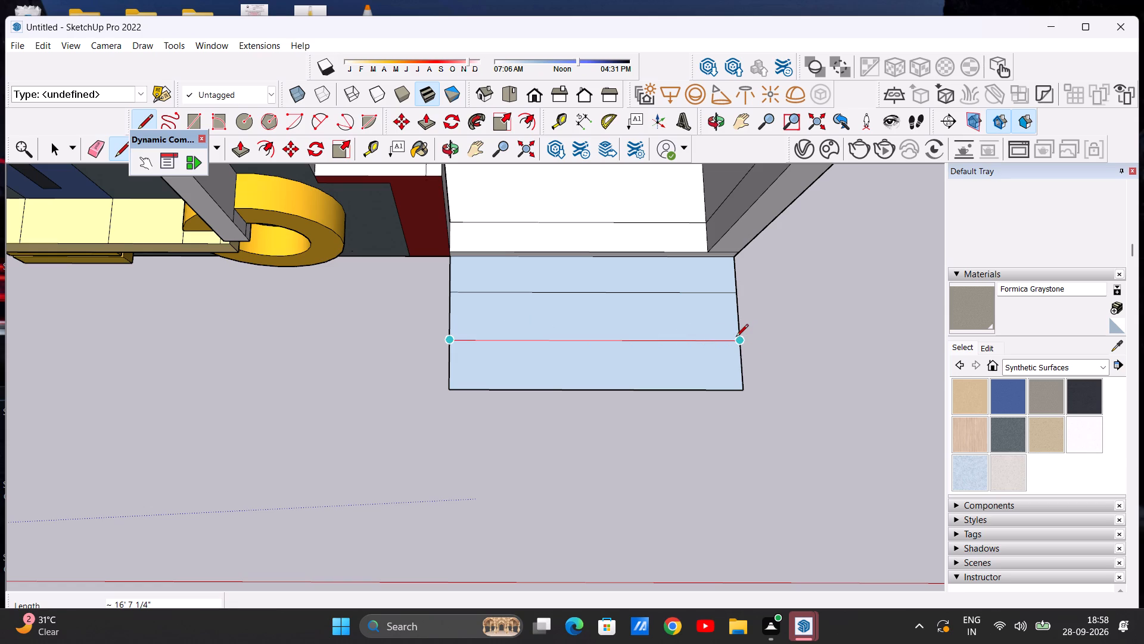
left_click(736, 338)
key("space")
scroll(543, 338, "down", 9)
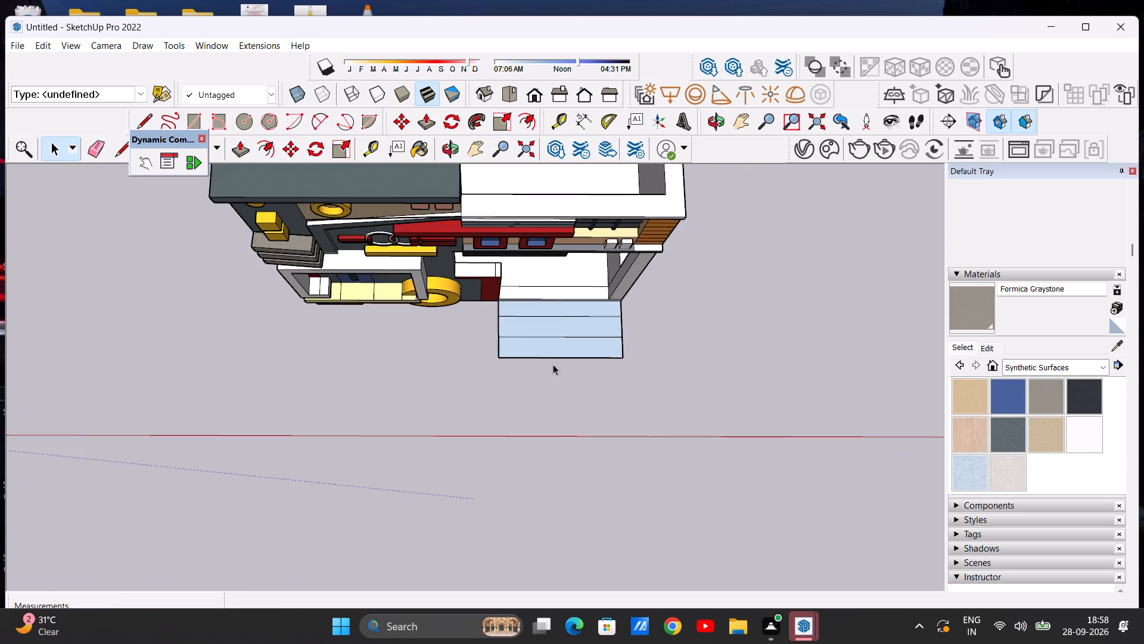
middle_click_drag(553, 364, 560, 165)
middle_click_drag(622, 441, 619, 339)
scroll(595, 465, "up", 1)
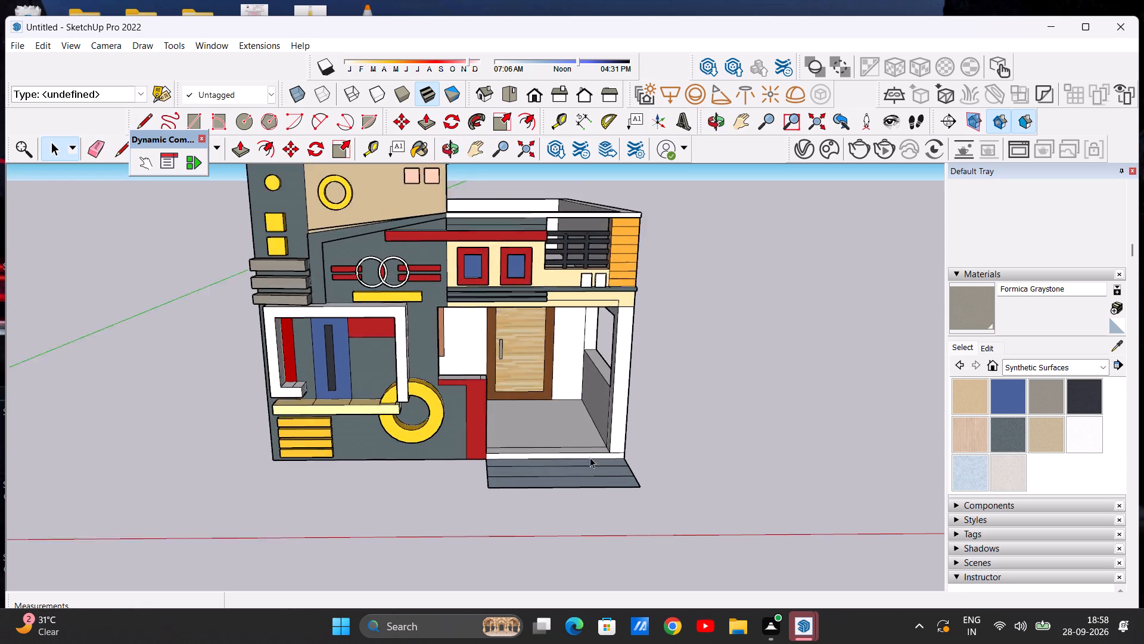
Examine the porch floor, its front edge and the ground strips from several angles.
scroll(590, 457, "up", 3)
middle_click_drag(545, 450, 534, 491)
scroll(587, 470, "up", 6)
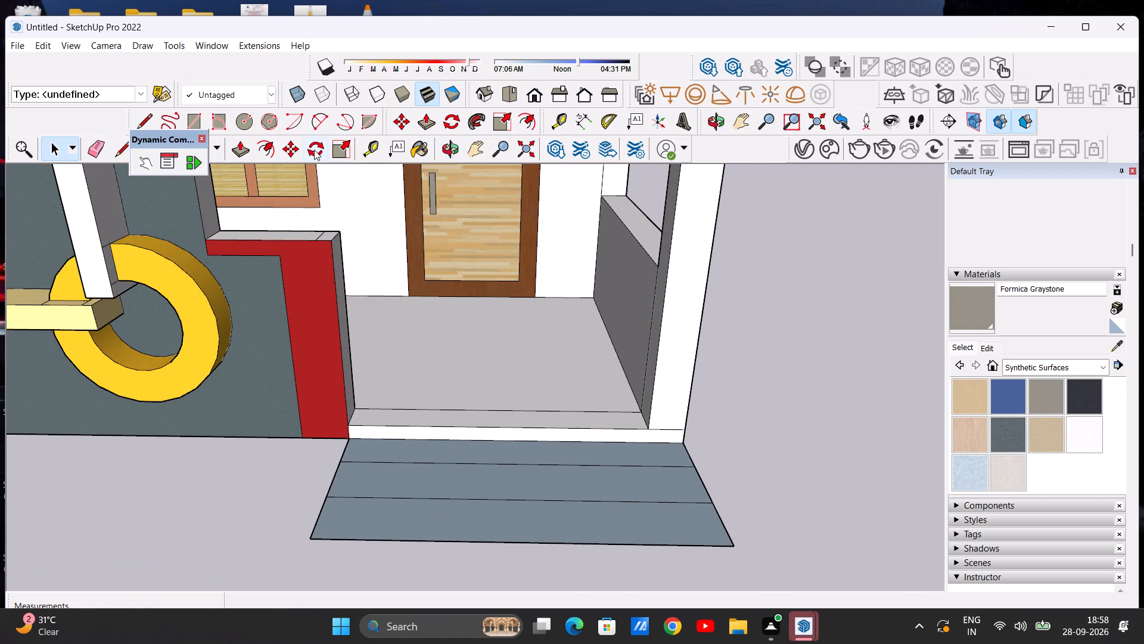
scroll(450, 402, "down", 2)
middle_click_drag(456, 397, 461, 329)
scroll(425, 262, "up", 3)
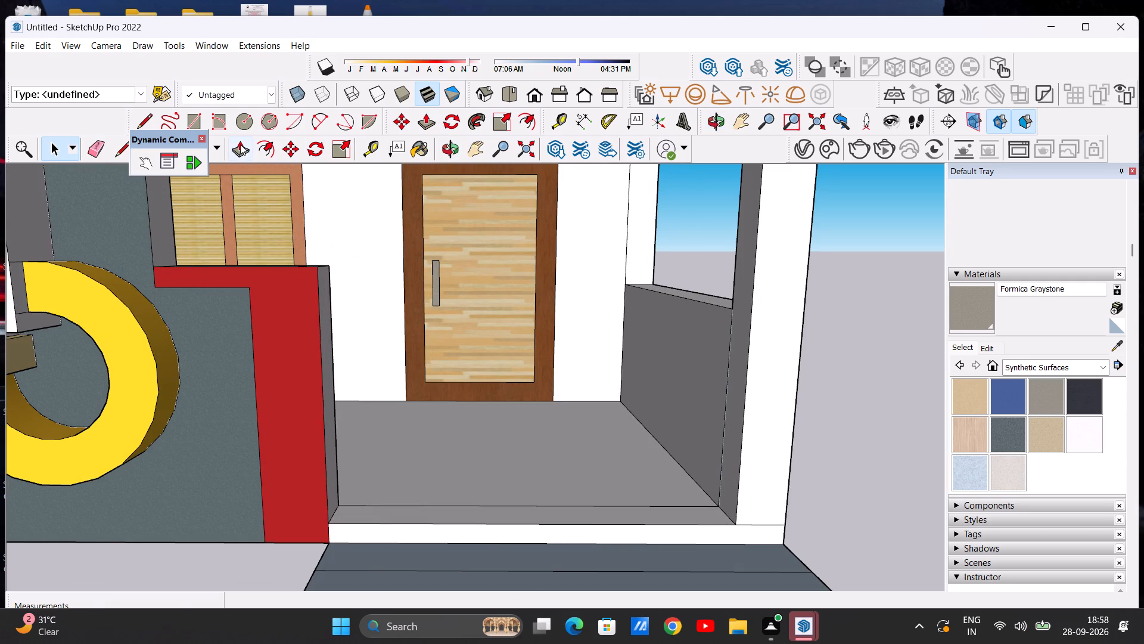
scroll(537, 466, "down", 2)
middle_click_drag(537, 484, 548, 538)
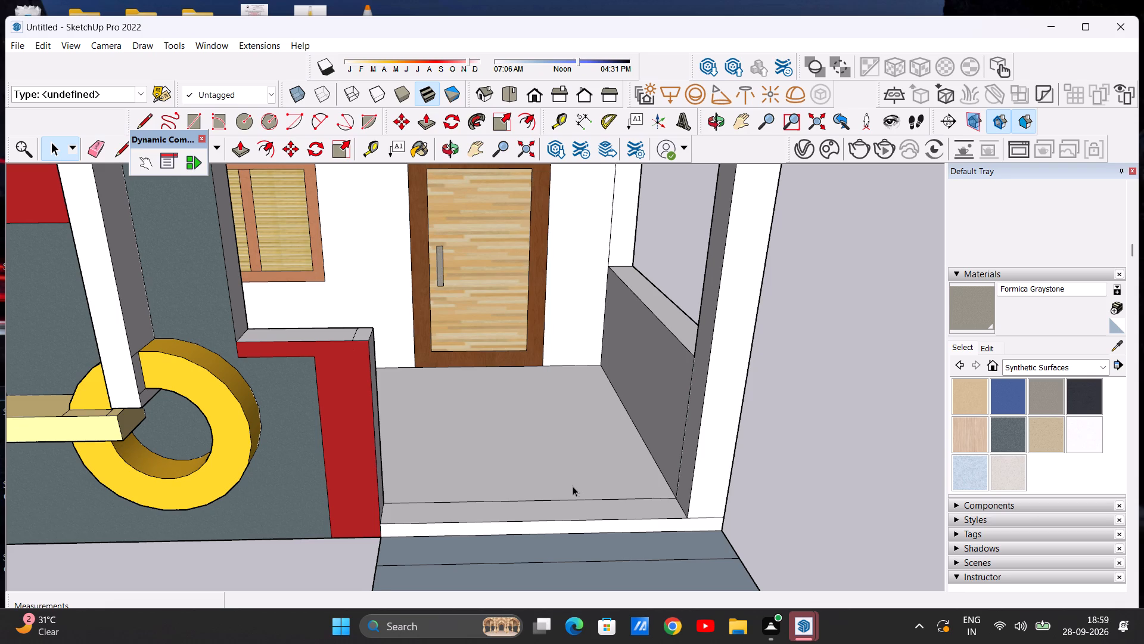
scroll(557, 511, "up", 2)
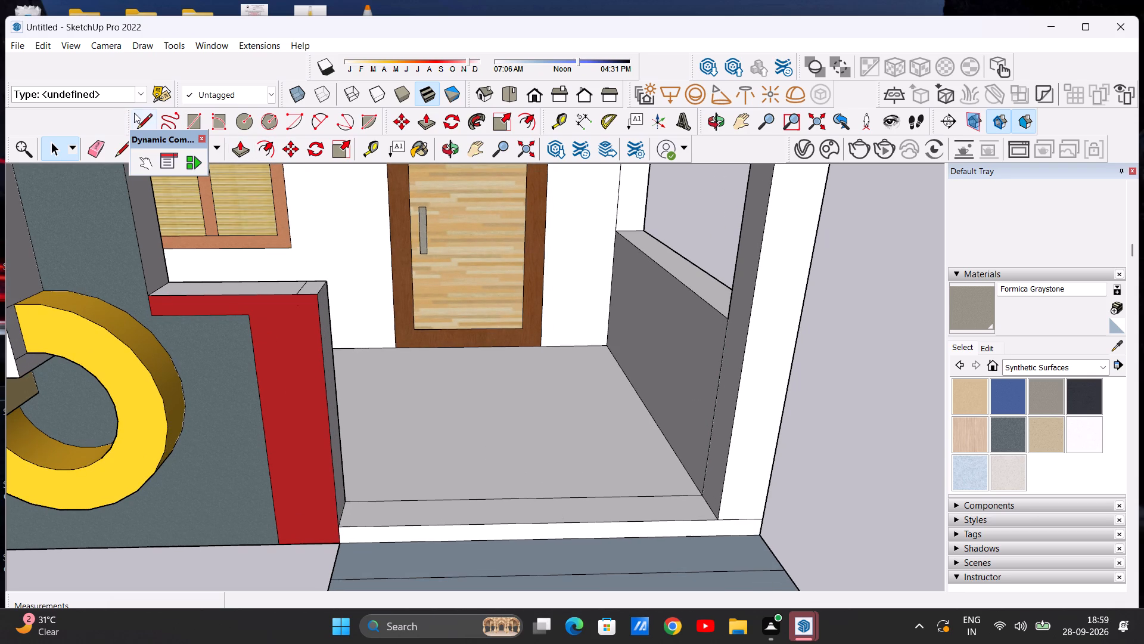
Draw two lines about 1' 9" long across the porch's front floor strip, dividing it into three sections.
left_click(135, 114)
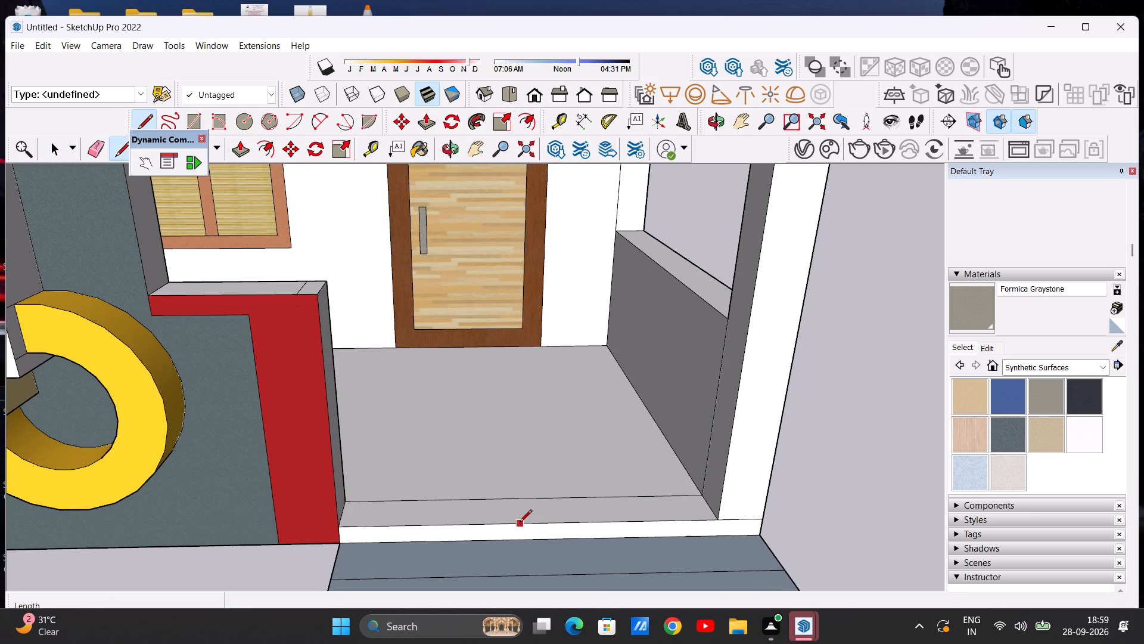
left_click(515, 521)
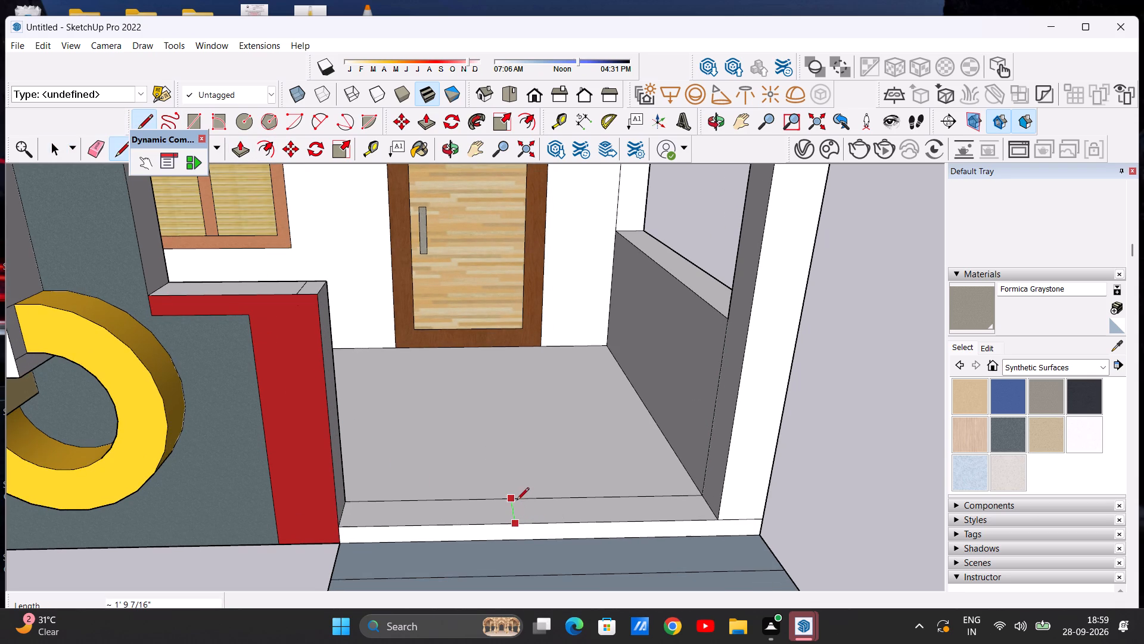
left_click(509, 497)
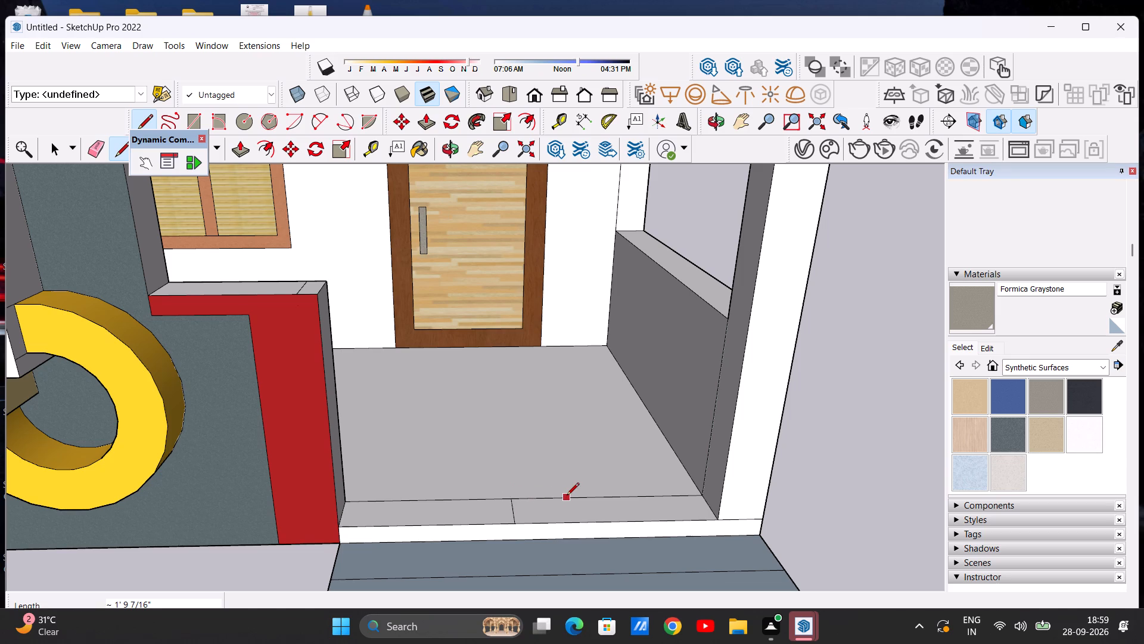
left_click(566, 496)
left_click(573, 519)
key("space")
Push/Pull the two outer sections of the front floor strip up about 9' 3", level with the adjoining red-bordered wall.
scroll(368, 432, "down", 6)
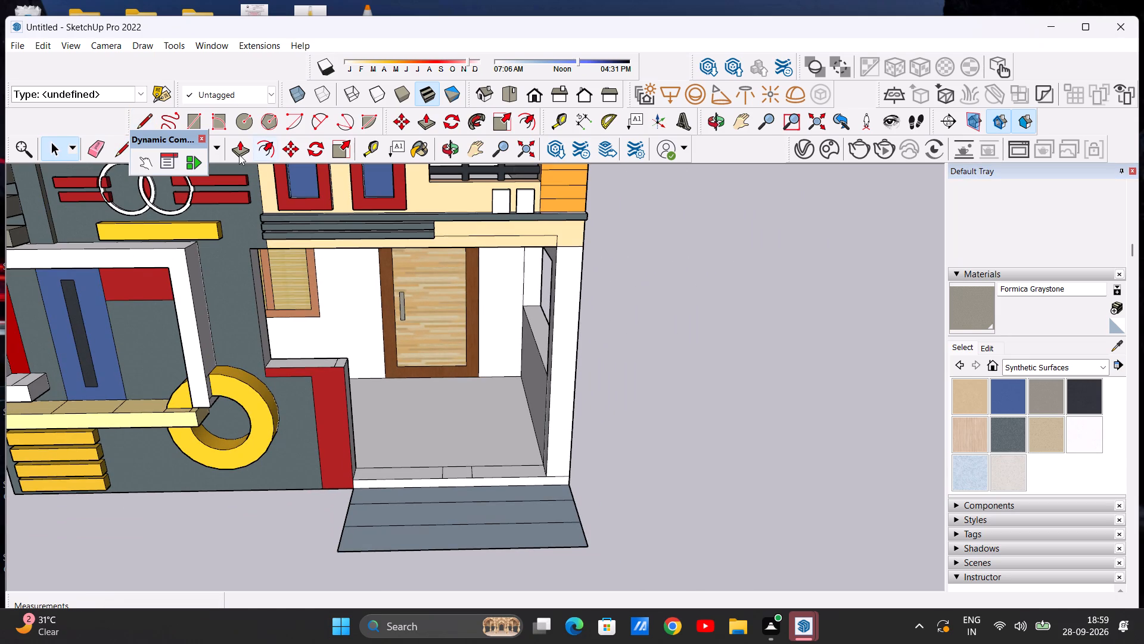
left_click(236, 154)
scroll(403, 426, "up", 9)
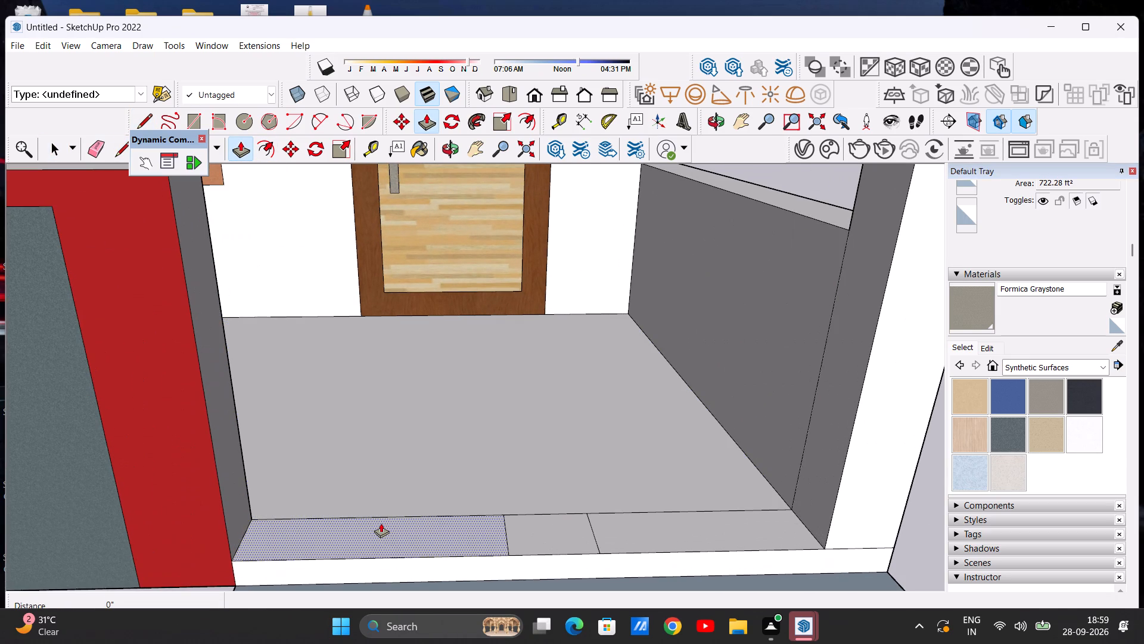
left_click(381, 523)
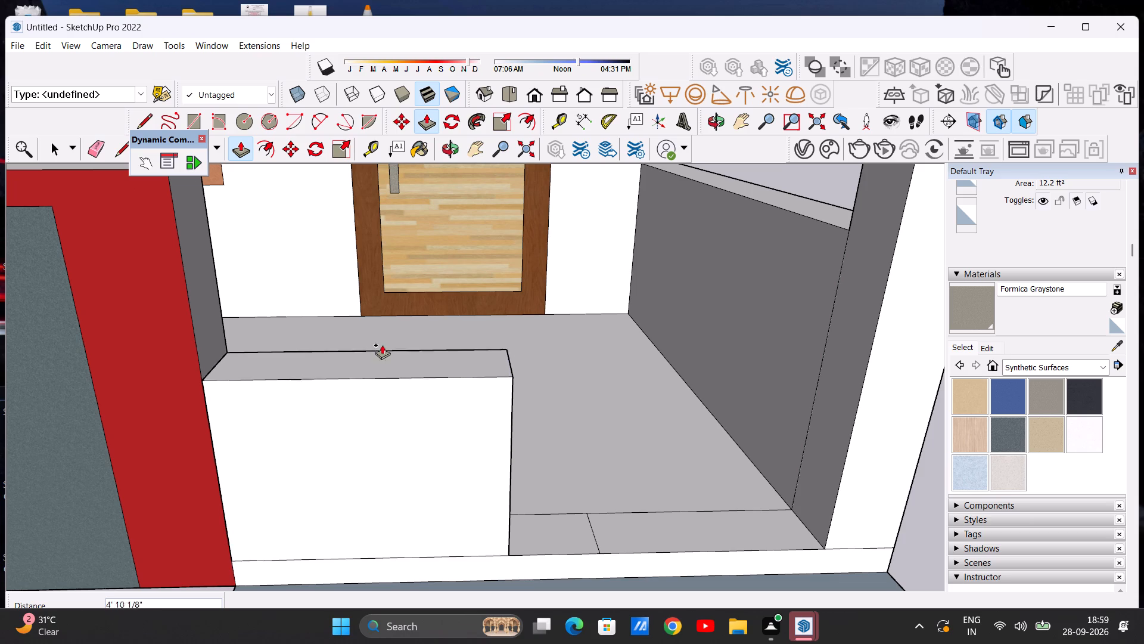
scroll(384, 309, "down", 6)
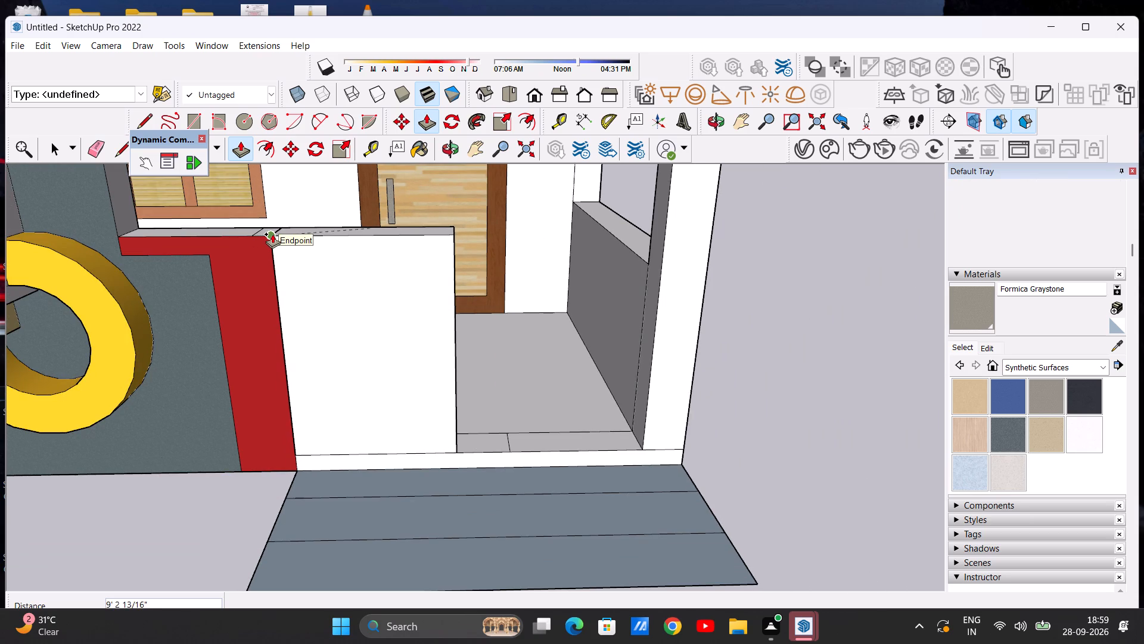
left_click(272, 234)
scroll(551, 427, "down", 4)
scroll(586, 420, "up", 5)
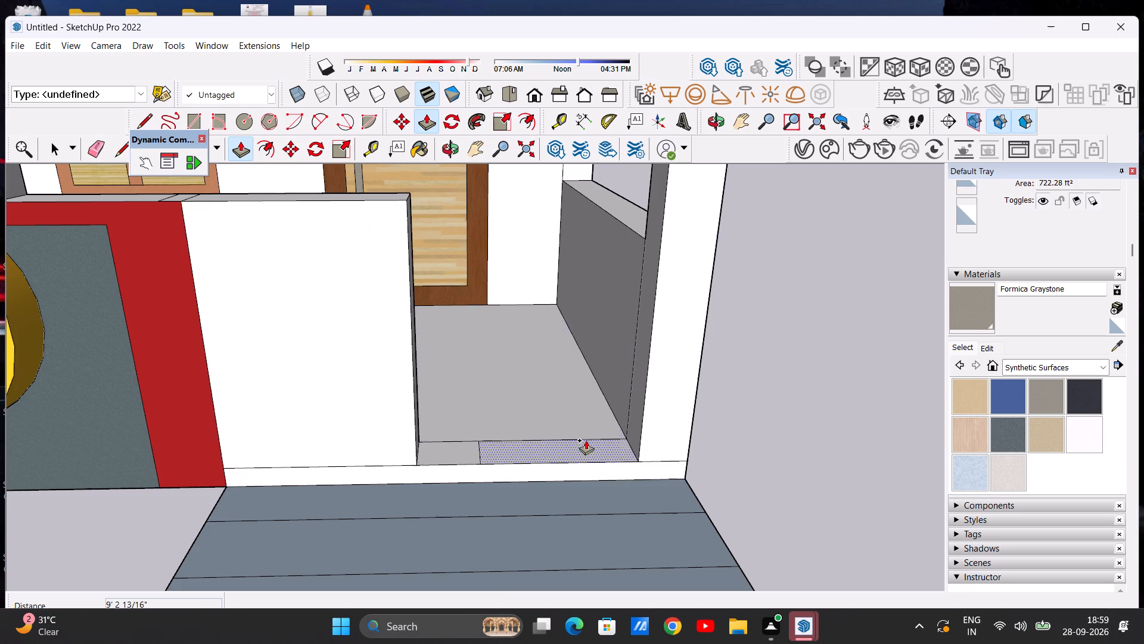
left_click(589, 444)
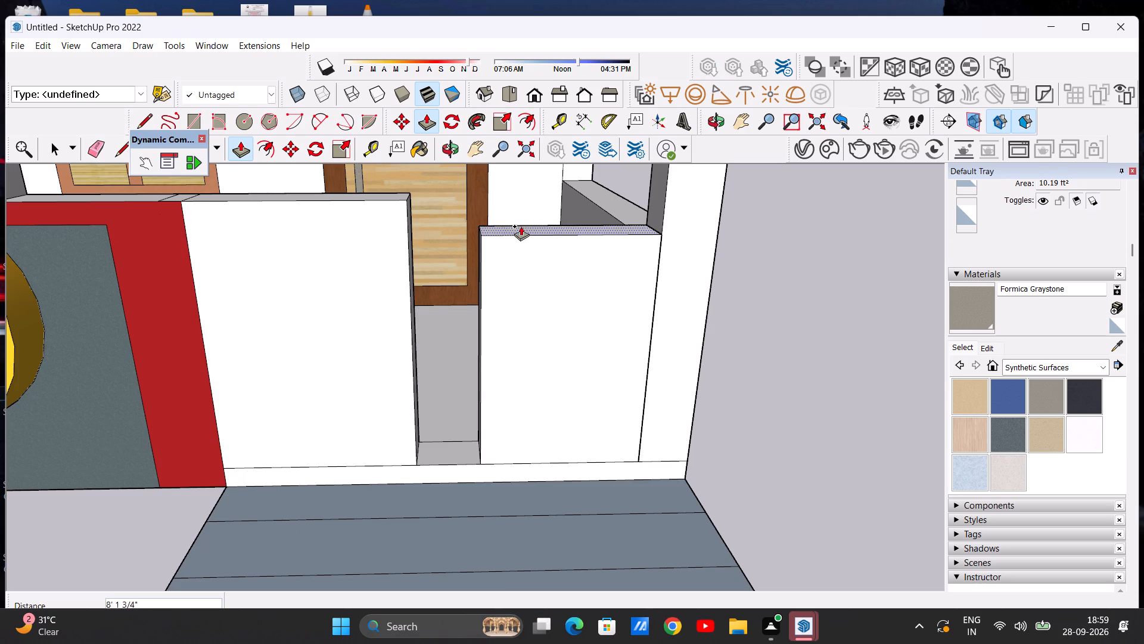
left_click(409, 199)
Push/Pull the narrow middle section of the front floor strip up about 9' 3", level with the two outer panels.
scroll(494, 333, "down", 3)
middle_click_drag(444, 404, 460, 531)
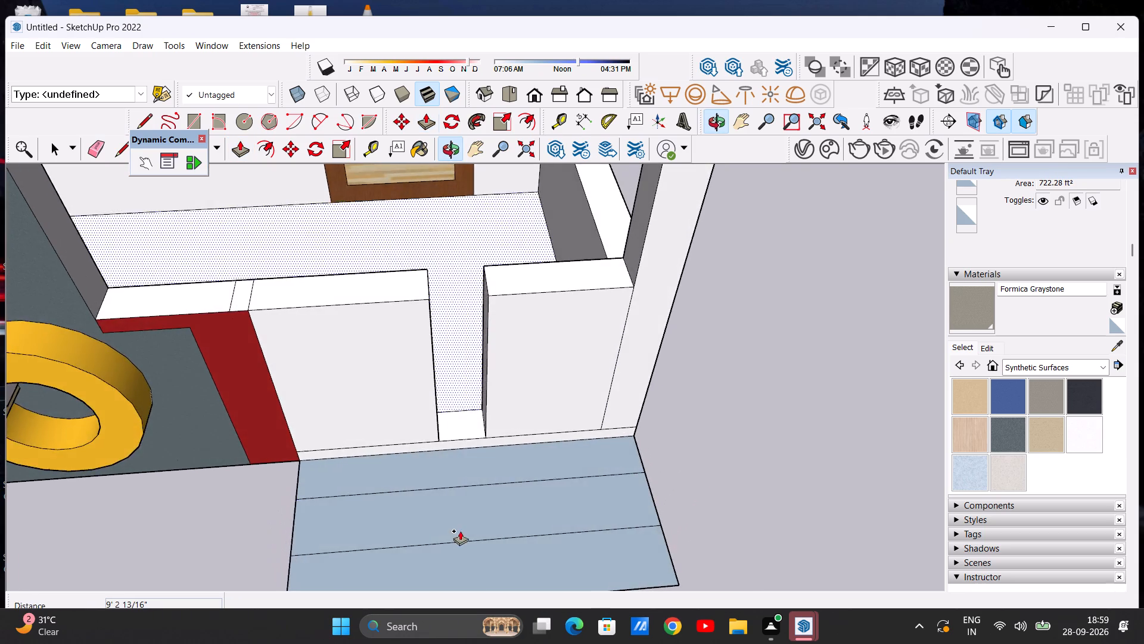
scroll(465, 440, "up", 4)
left_click(464, 413)
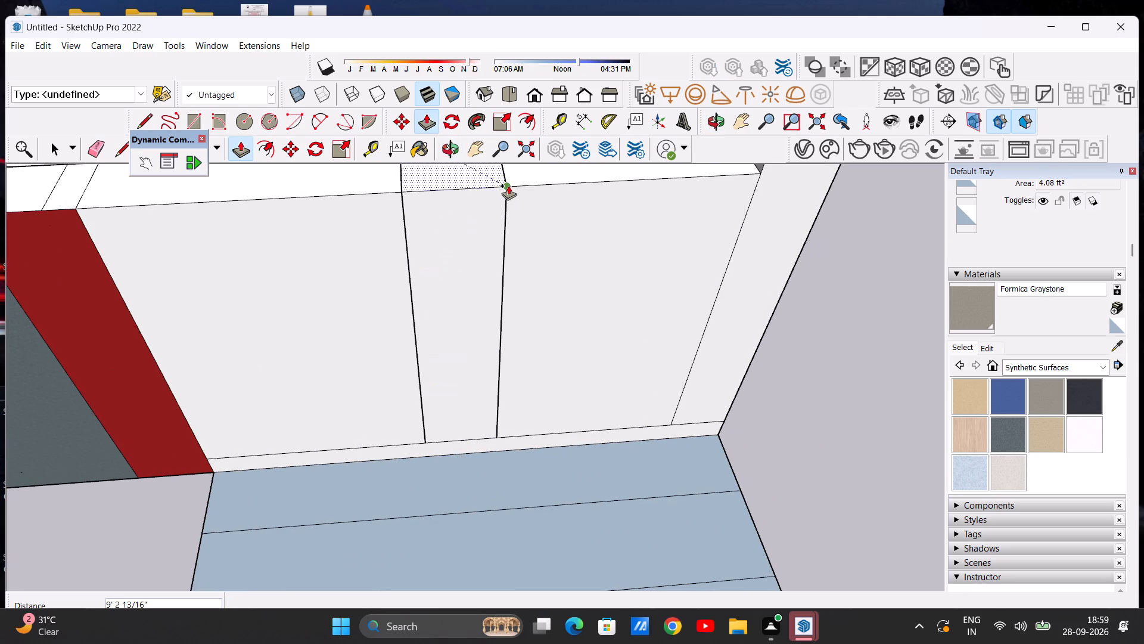
left_click(508, 185)
key("space")
Examine the raised panels across the porch front, both within the whole elevation and close up.
scroll(496, 416, "down", 11)
middle_click_drag(500, 400, 481, 243)
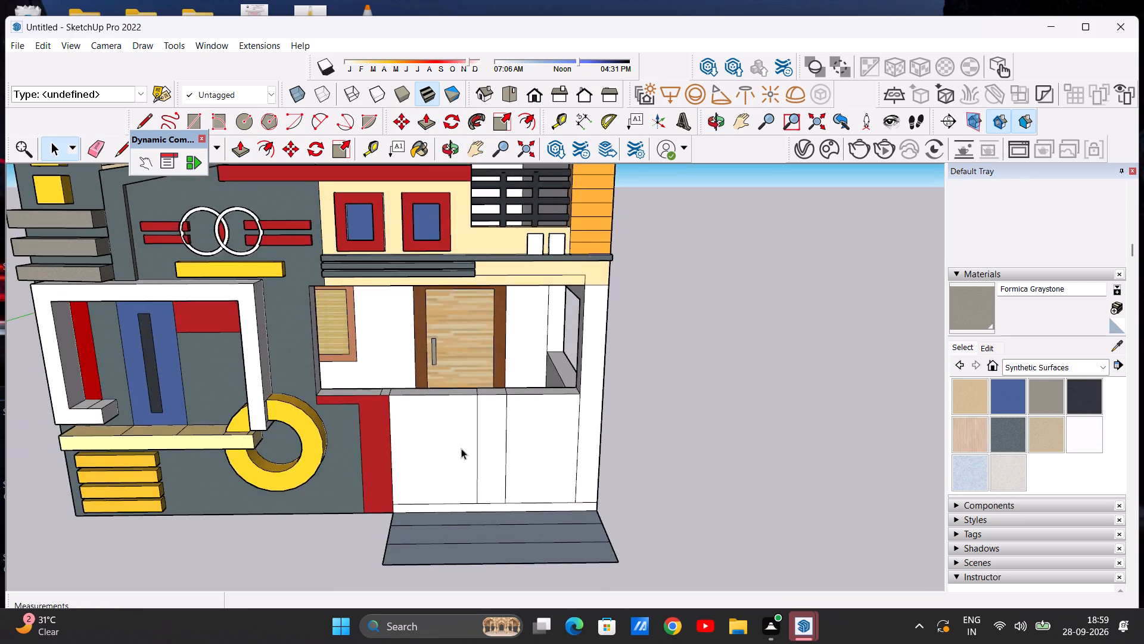
scroll(470, 451, "down", 4)
middle_click_drag(539, 490, 567, 410)
middle_click_drag(548, 442, 552, 515)
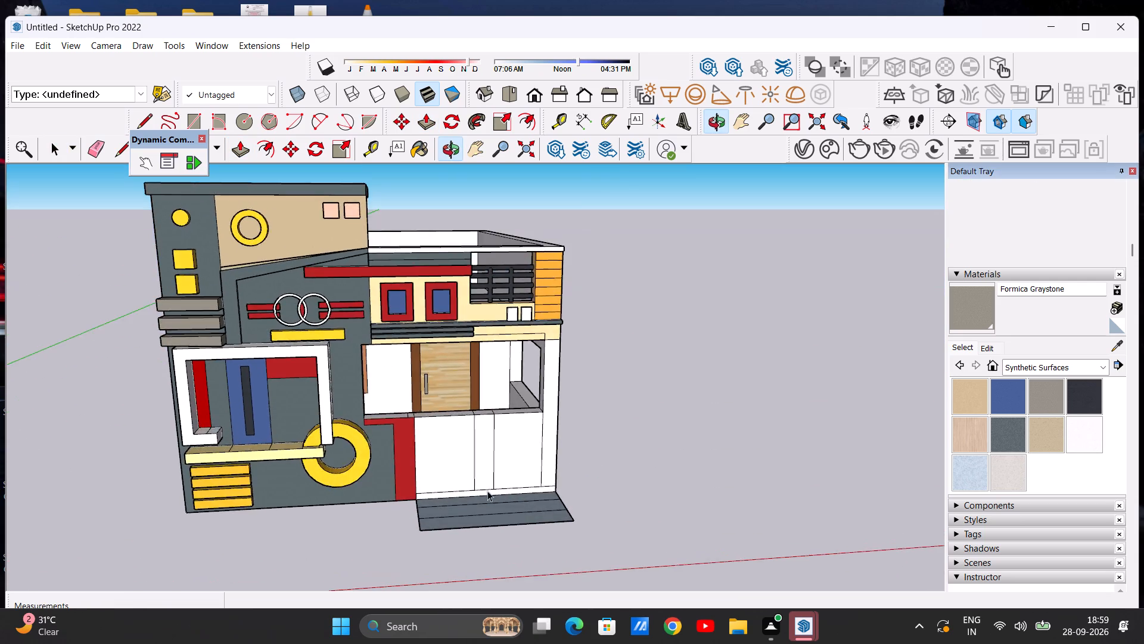
scroll(485, 475, "up", 5)
middle_click_drag(478, 478, 461, 448)
scroll(461, 446, "up", 2)
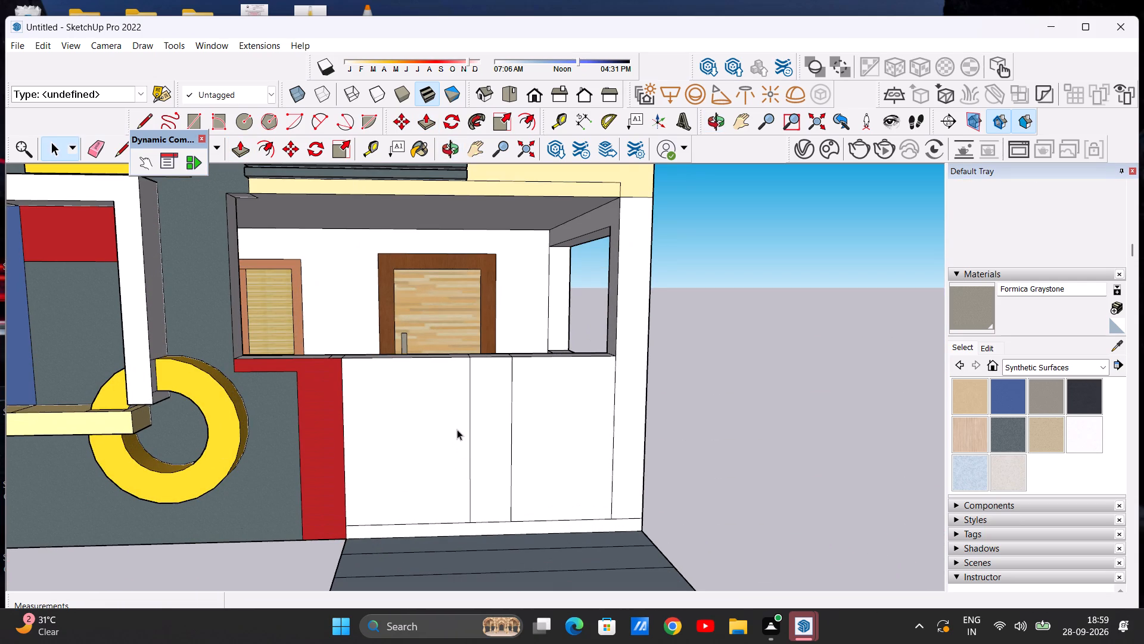
scroll(457, 429, "up", 1)
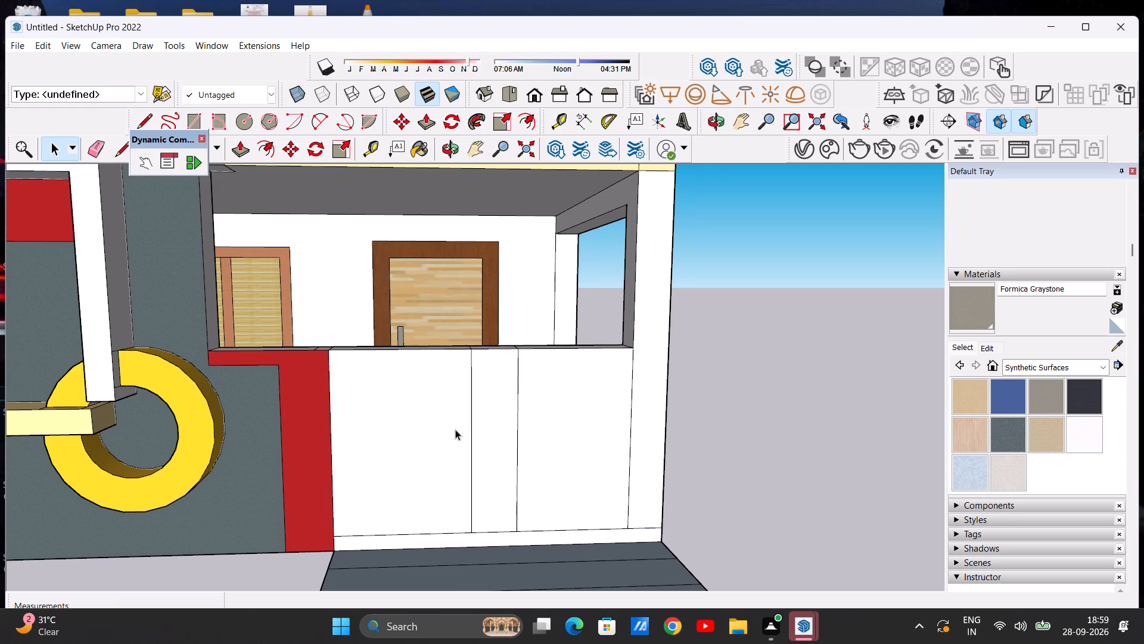
scroll(485, 378, "up", 1)
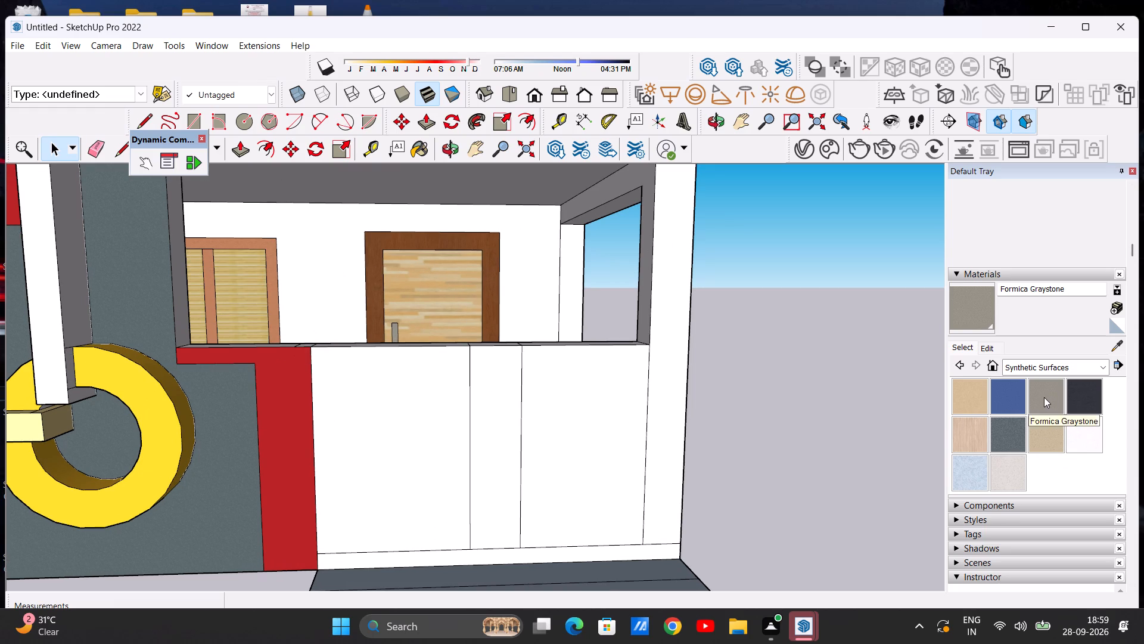
Paint the front faces of the two wide porch panels with Terrazzo Light Blue.
left_click(966, 470)
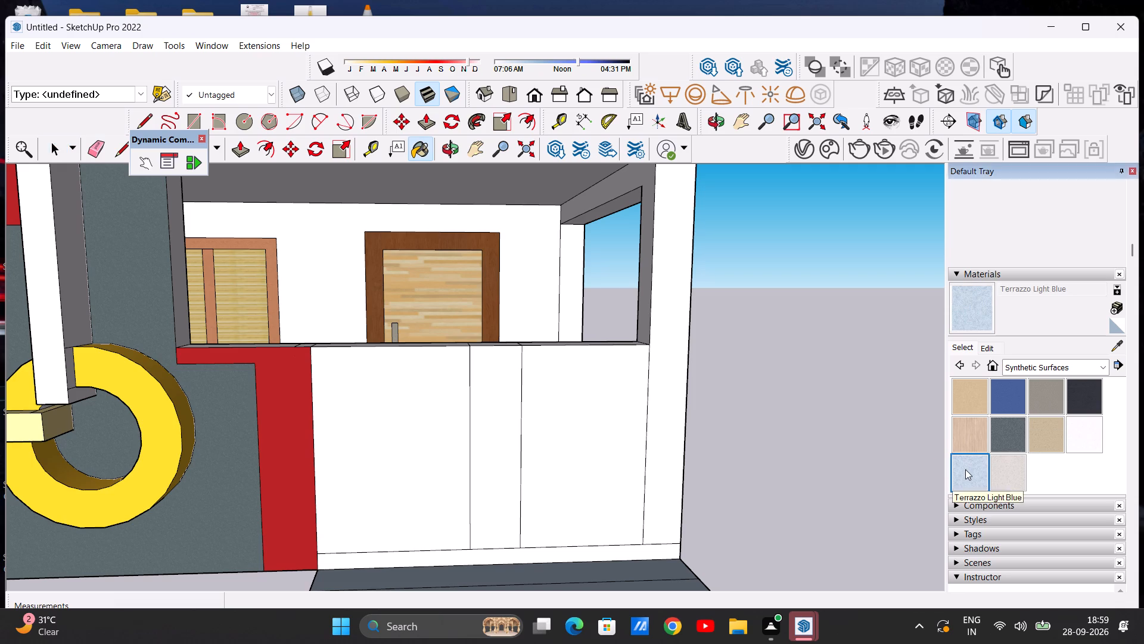
left_click(568, 464)
left_click(420, 471)
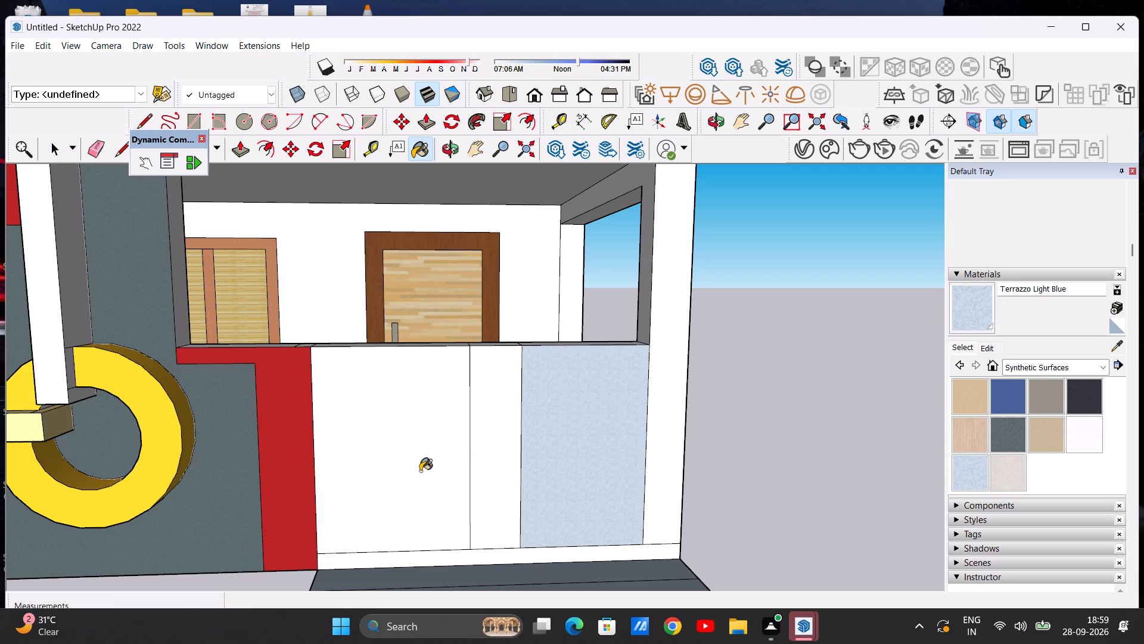
scroll(533, 462, "down", 4)
scroll(536, 450, "up", 3)
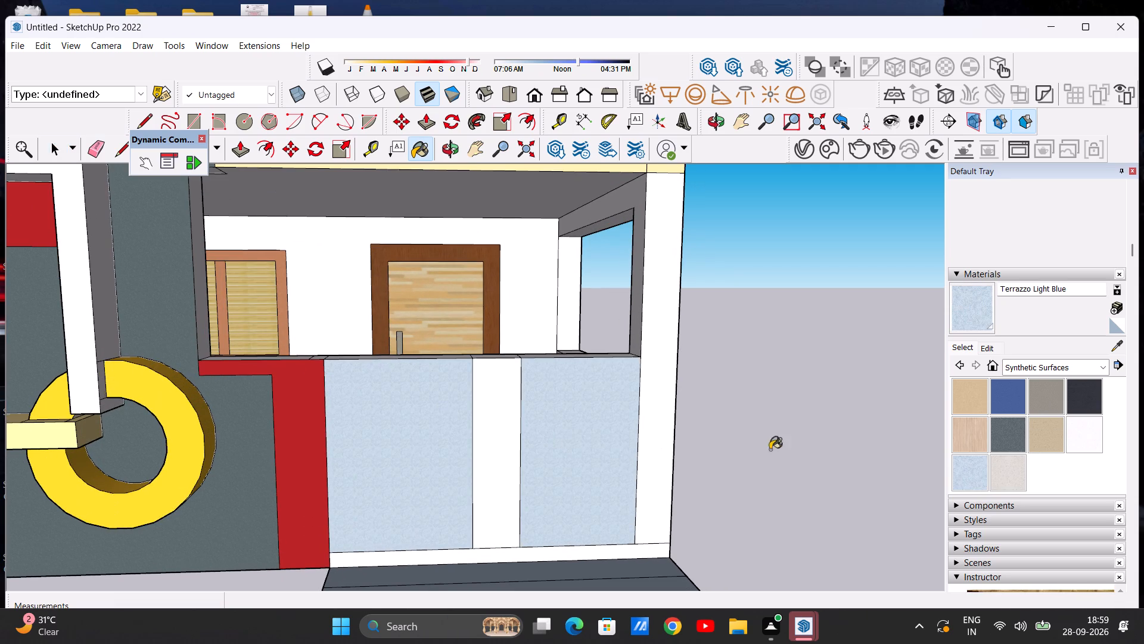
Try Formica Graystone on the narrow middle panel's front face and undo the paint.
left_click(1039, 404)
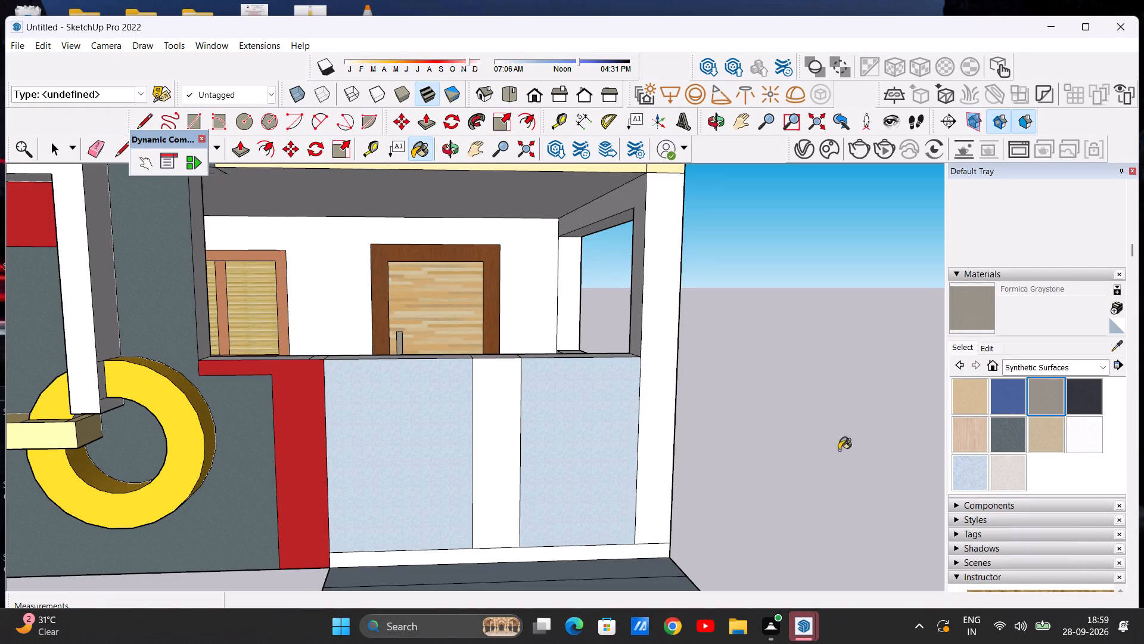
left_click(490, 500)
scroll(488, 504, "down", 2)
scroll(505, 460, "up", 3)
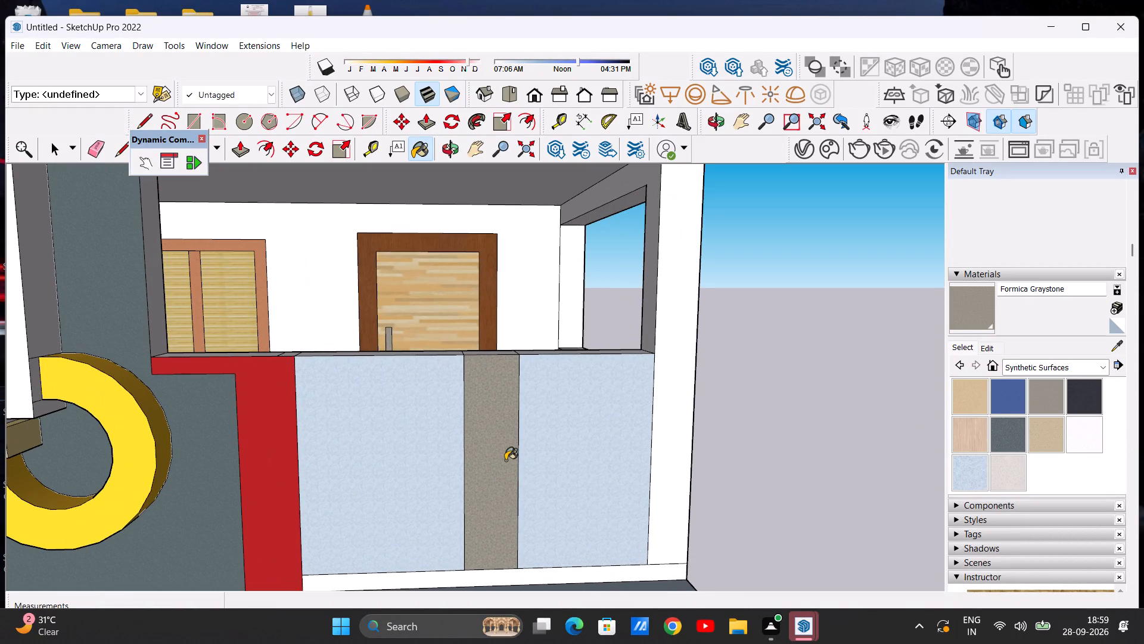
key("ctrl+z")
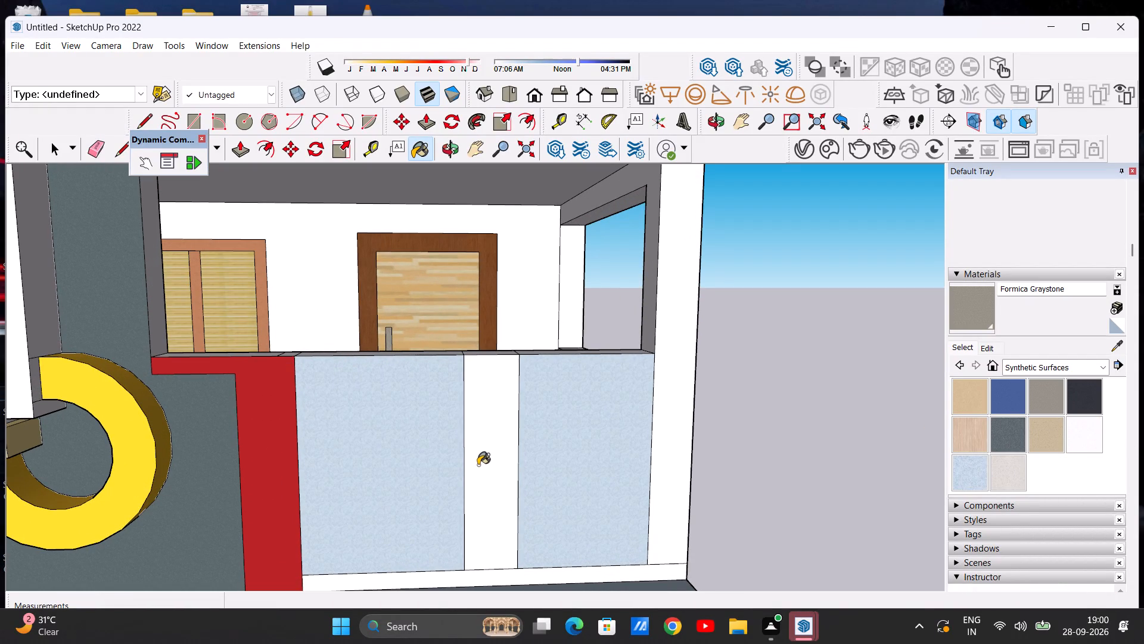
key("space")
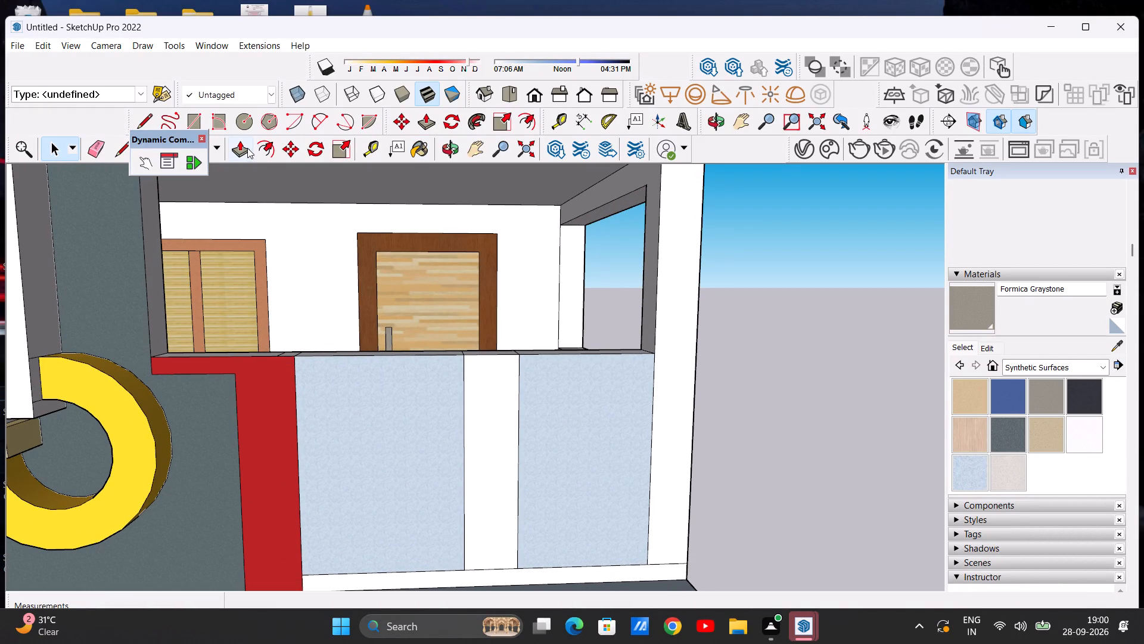
Draw a thin upright rectangle about 2' 6" by 4" near the left edge of the narrow middle panel.
left_click(193, 119)
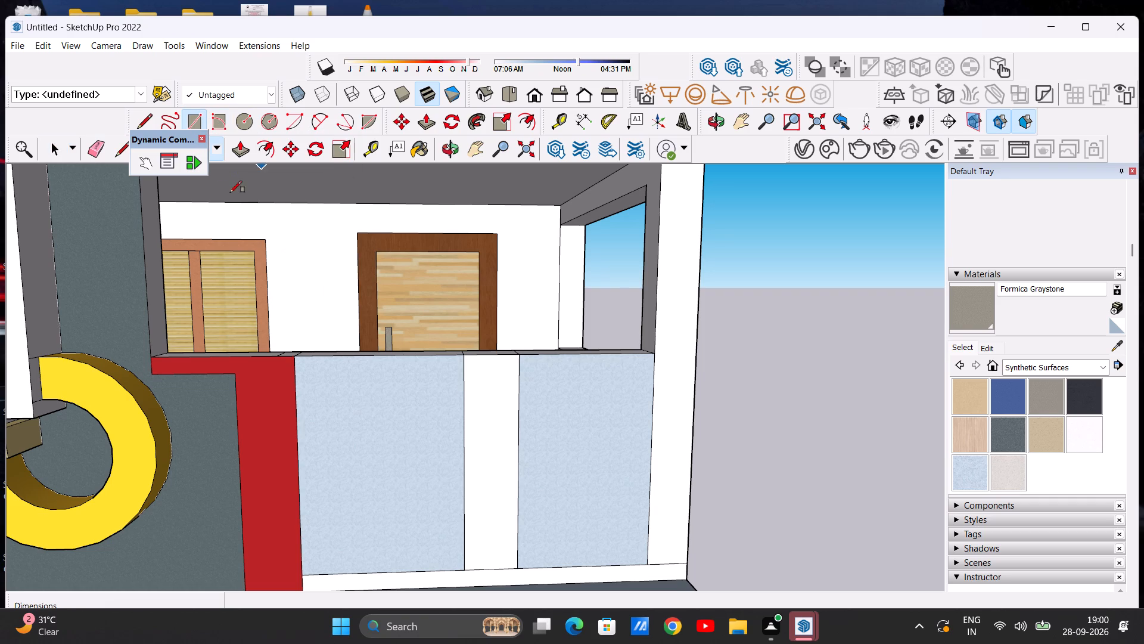
scroll(444, 434, "up", 5)
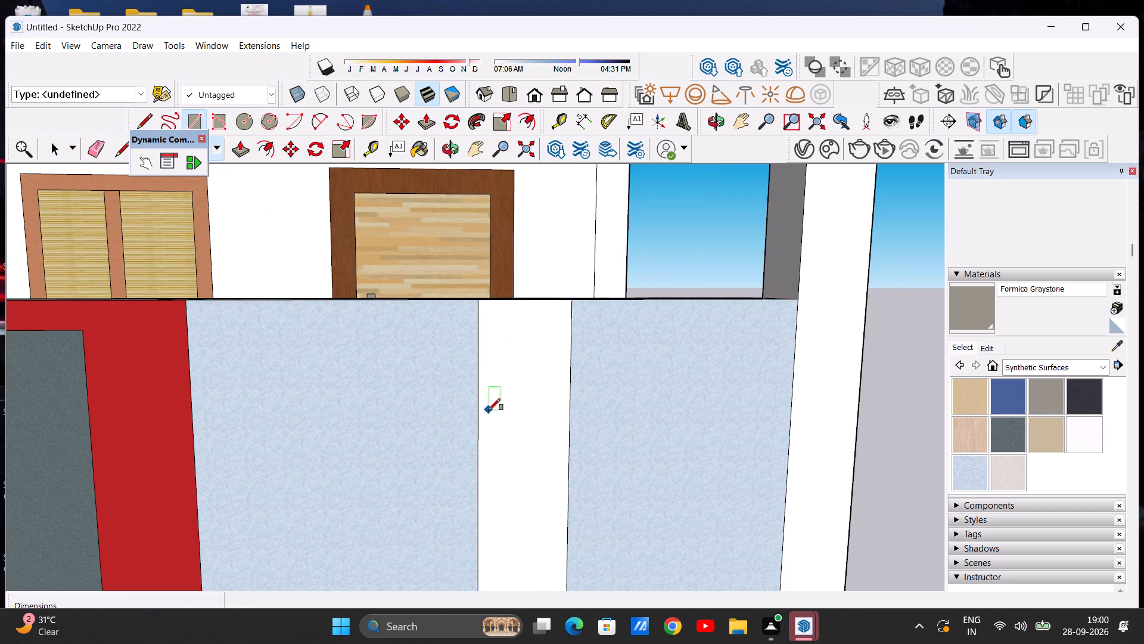
left_click(489, 410)
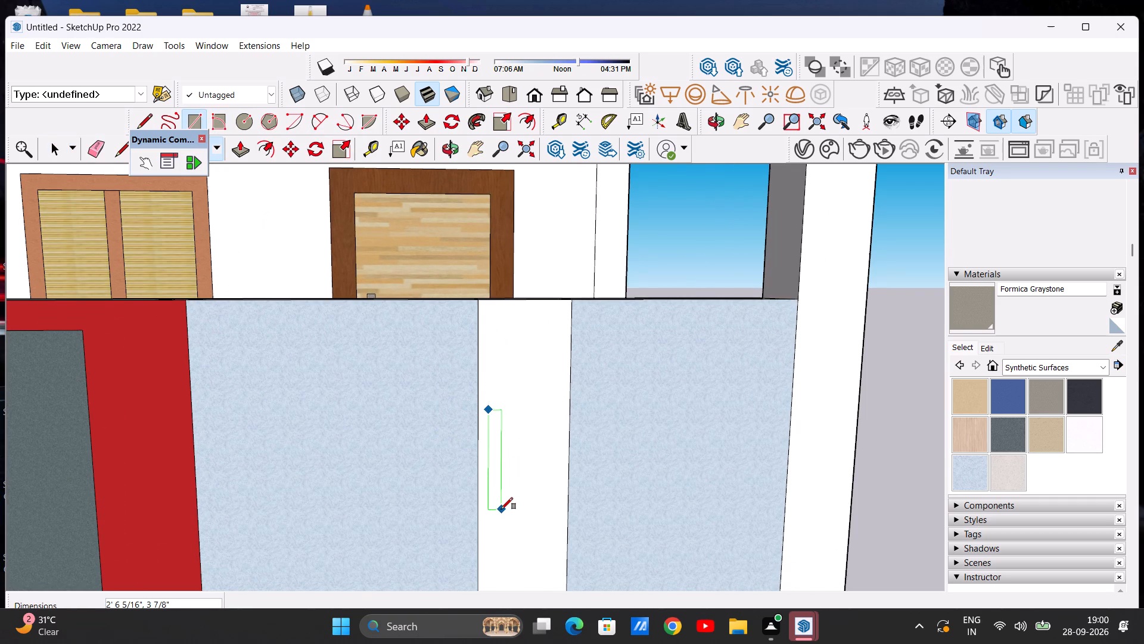
left_click(501, 509)
key("space")
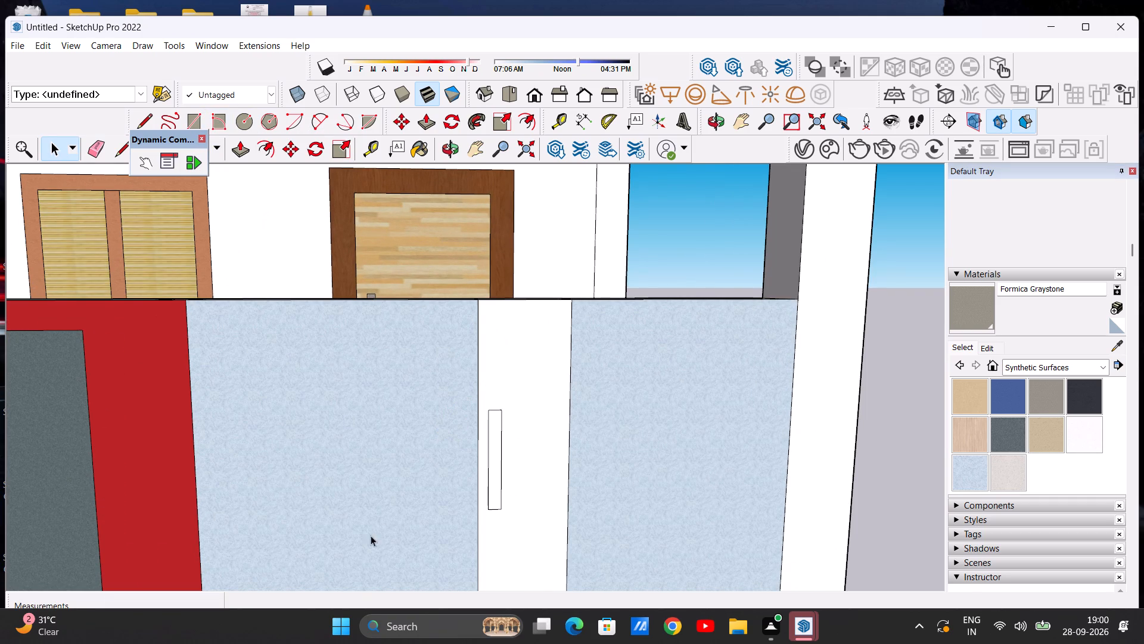
Shift the thin upright rectangle about 2" sideways on the narrow middle panel and copy it about 11" across as a matching pair.
double_click(498, 476)
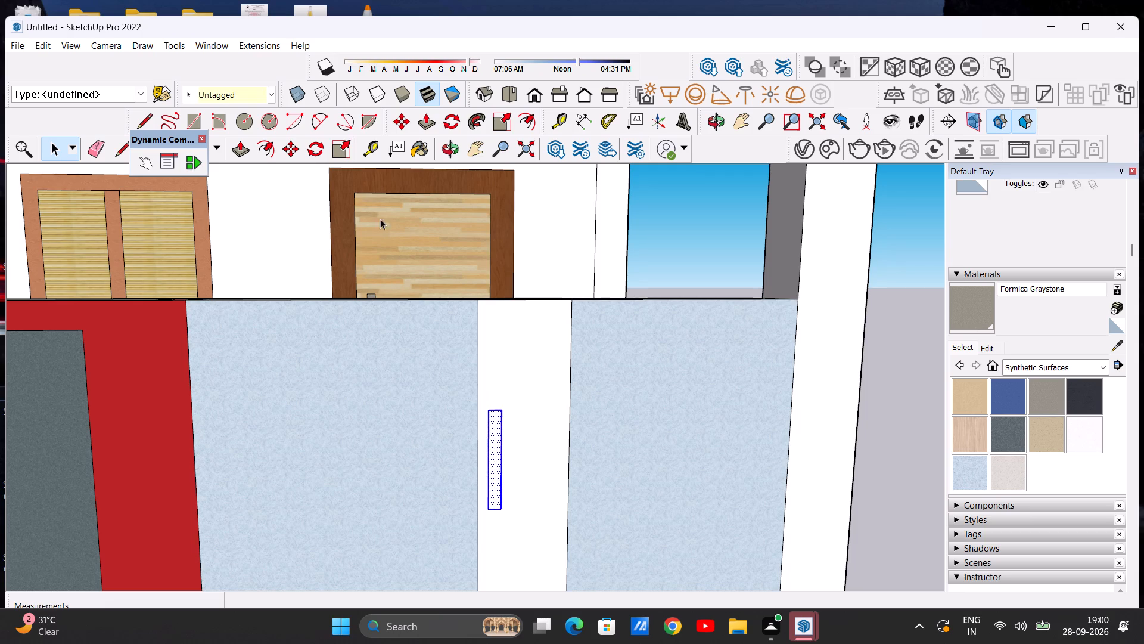
left_click(282, 144)
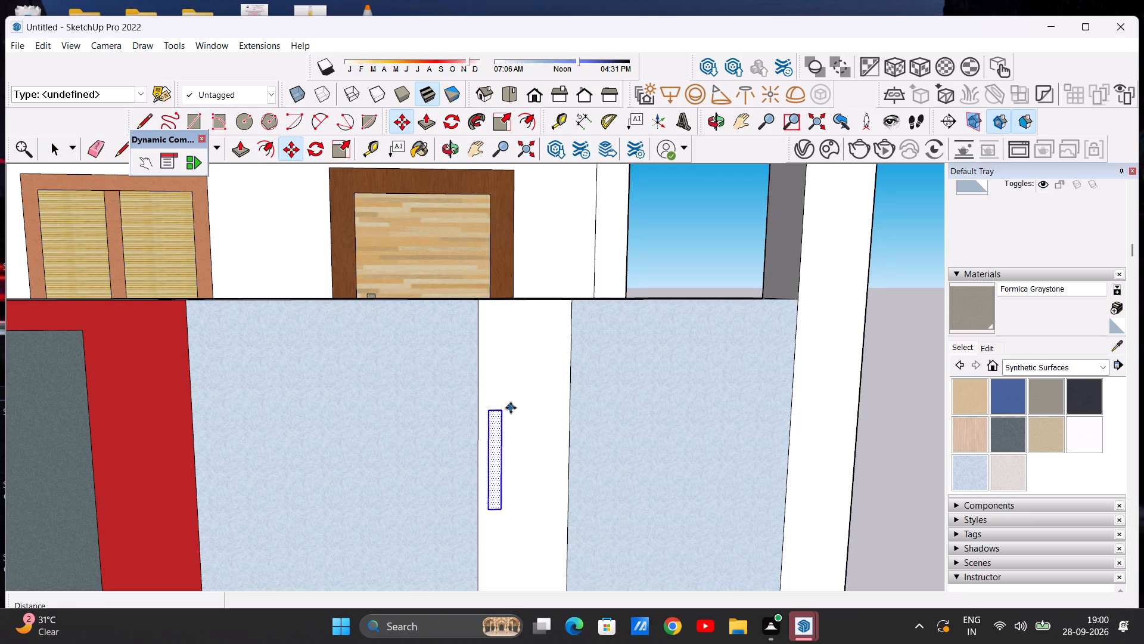
left_click(501, 415)
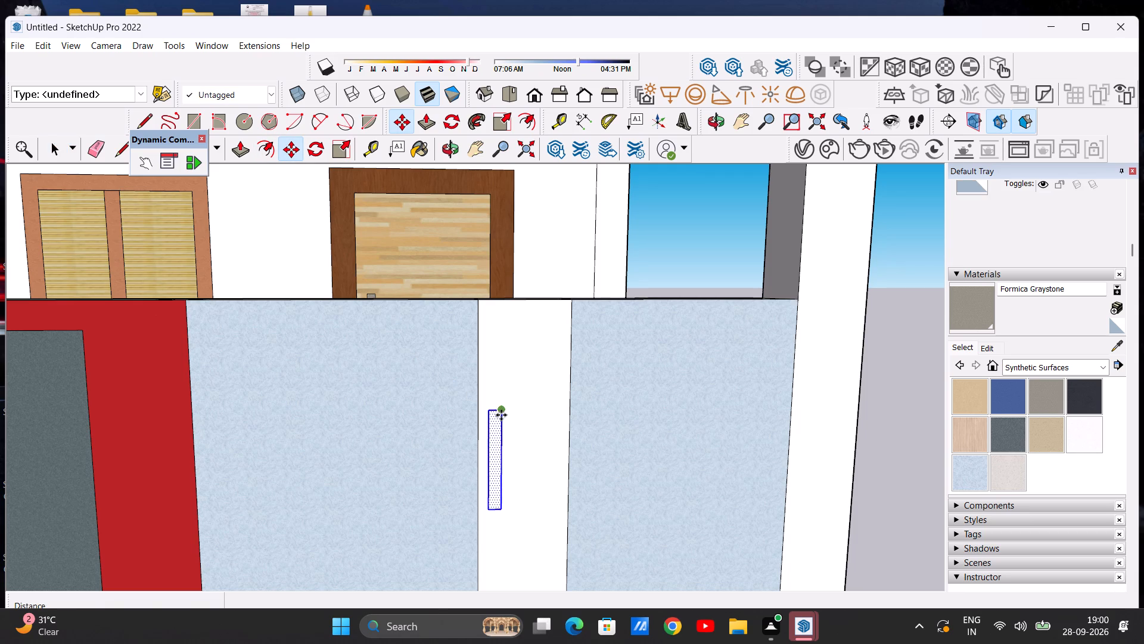
left_click(509, 413)
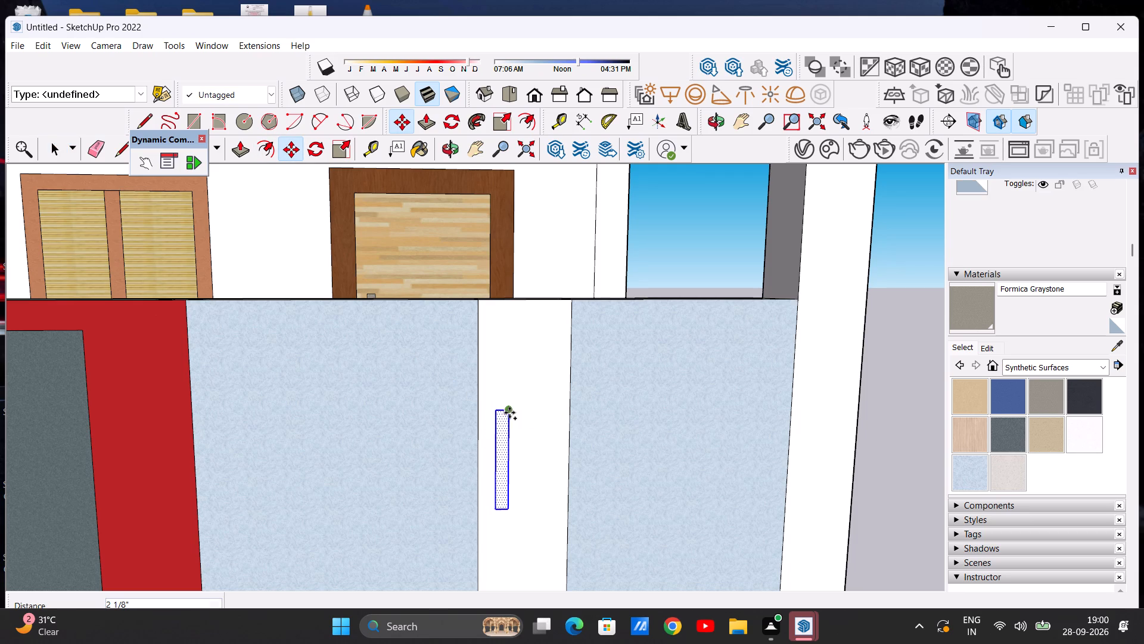
left_click(509, 413)
left_click(546, 411)
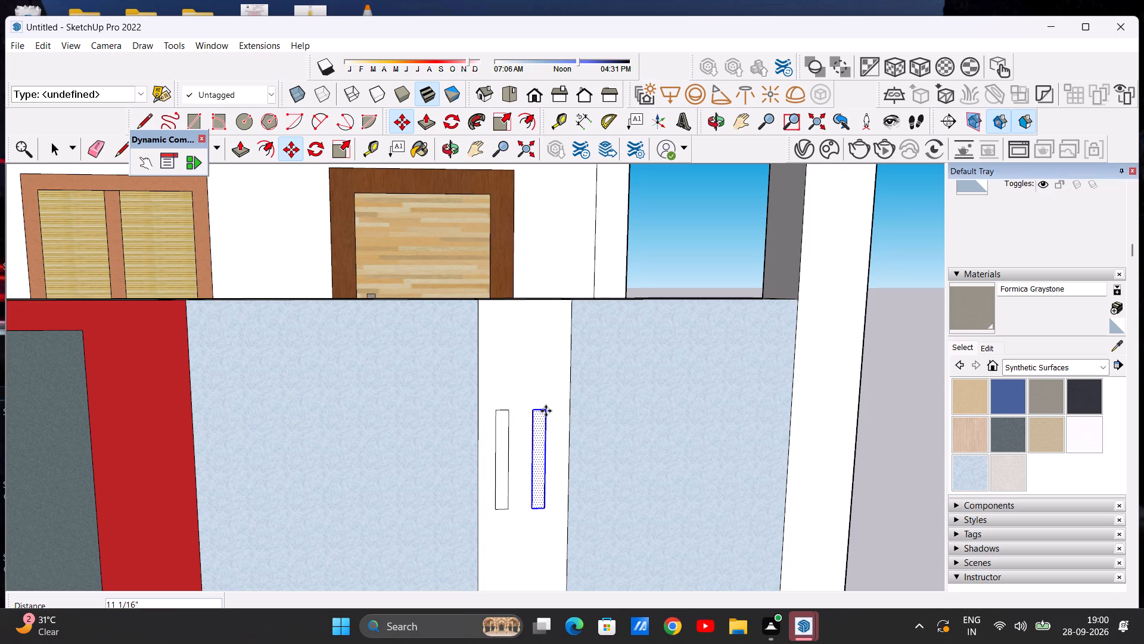
key("space")
scroll(495, 407, "down", 8)
left_click(789, 418)
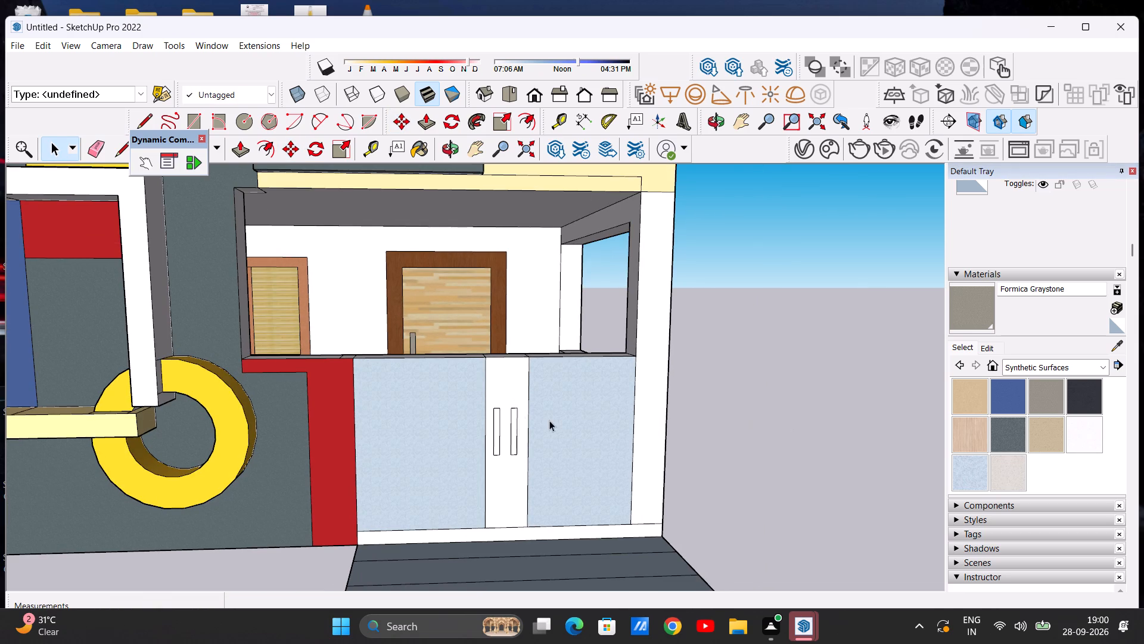
Paint the front face of the narrow middle porch panel with Formica Graystone, around the two thin rectangles.
scroll(518, 401, "up", 4)
left_click(1042, 402)
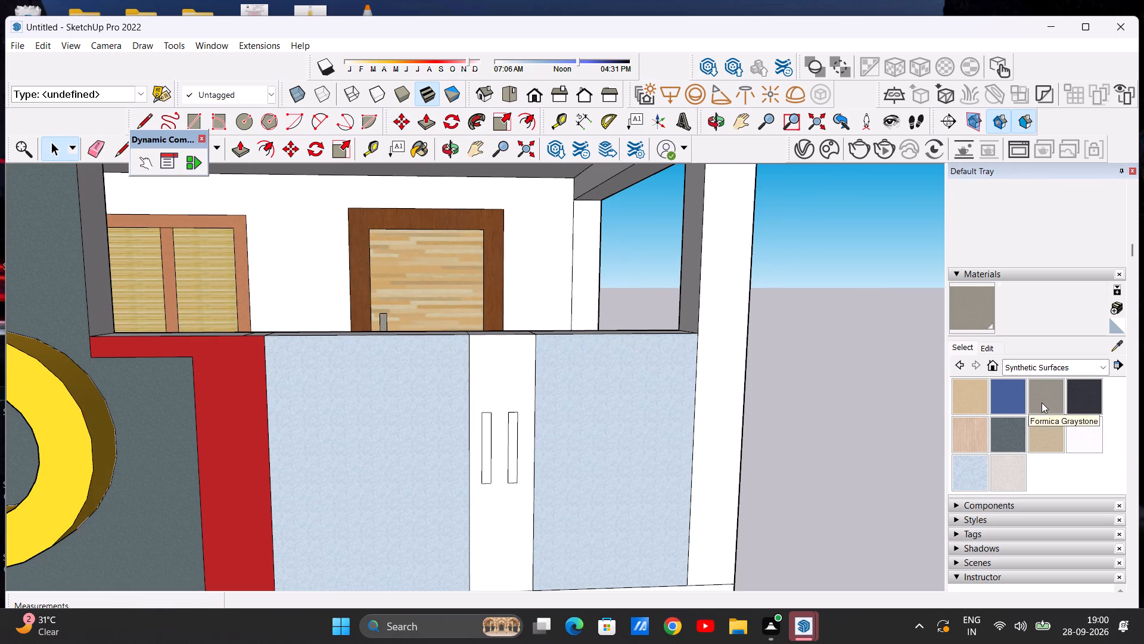
left_click(506, 513)
Examine the narrow middle panel's colour against the wide panels and the surrounding elevation.
scroll(516, 491, "down", 7)
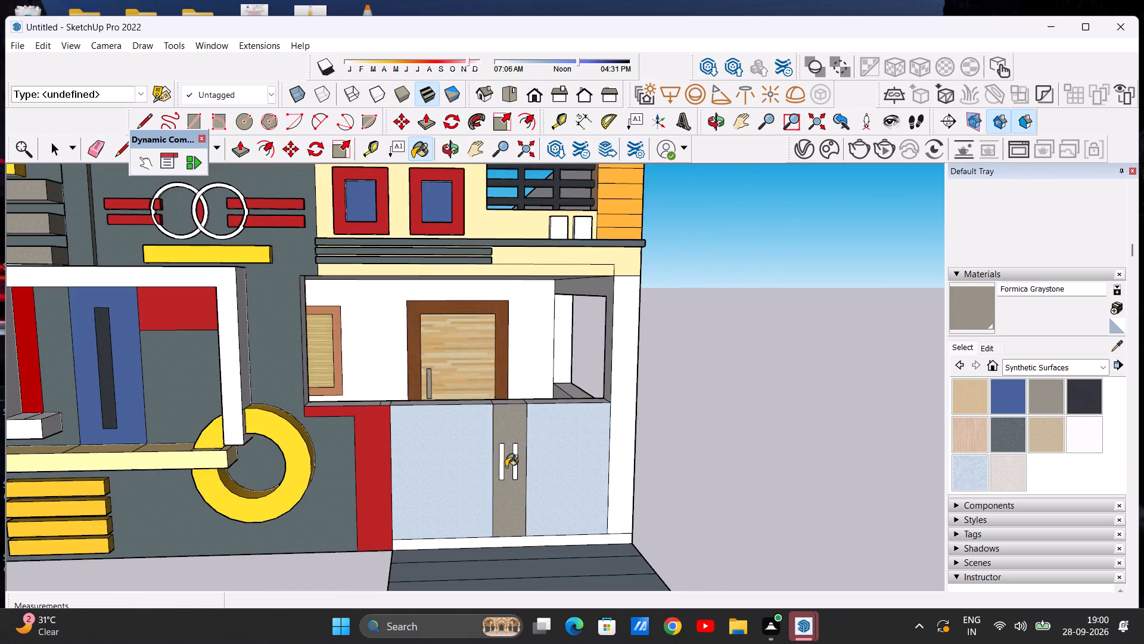
scroll(505, 468, "up", 7)
scroll(517, 457, "down", 7)
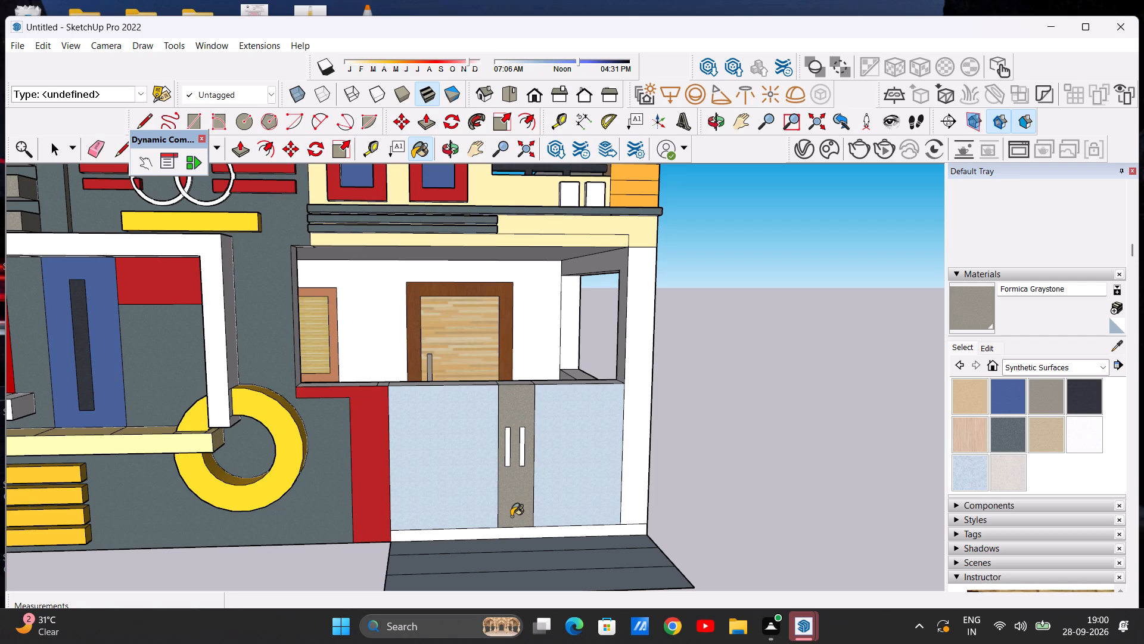
scroll(508, 535, "up", 3)
scroll(458, 446, "down", 3)
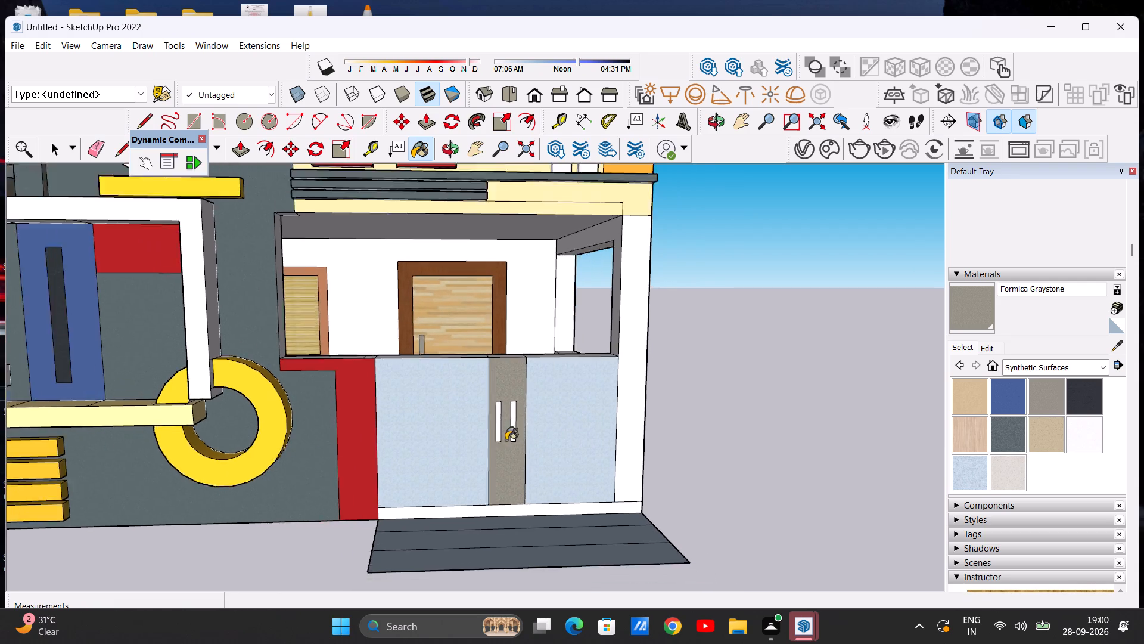
scroll(506, 440, "down", 2)
scroll(515, 497, "up", 2)
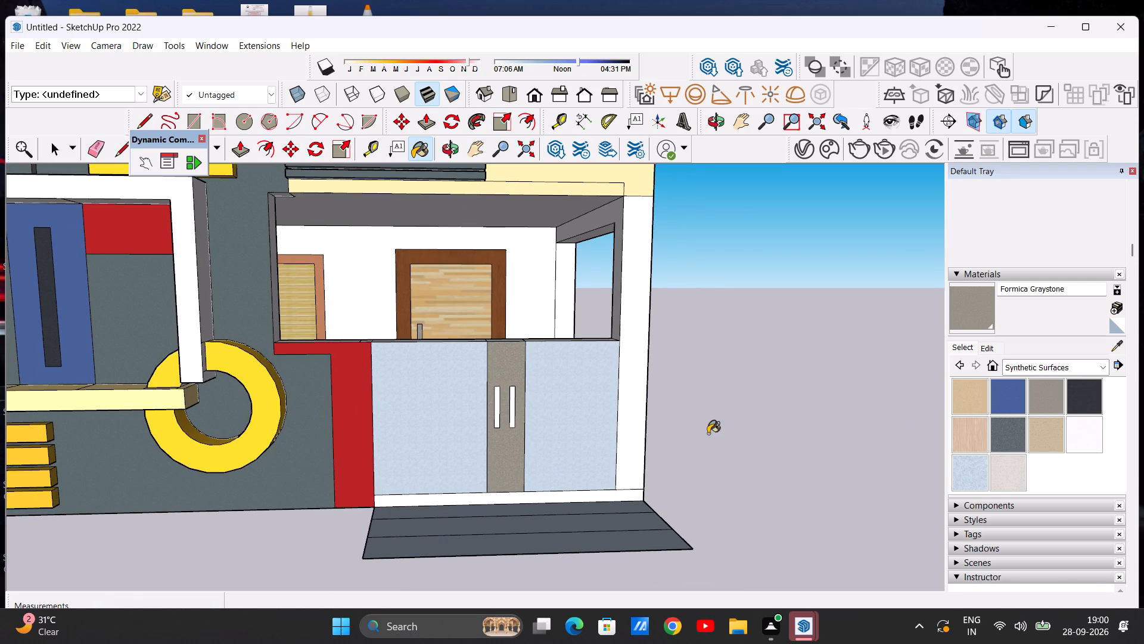
key("space")
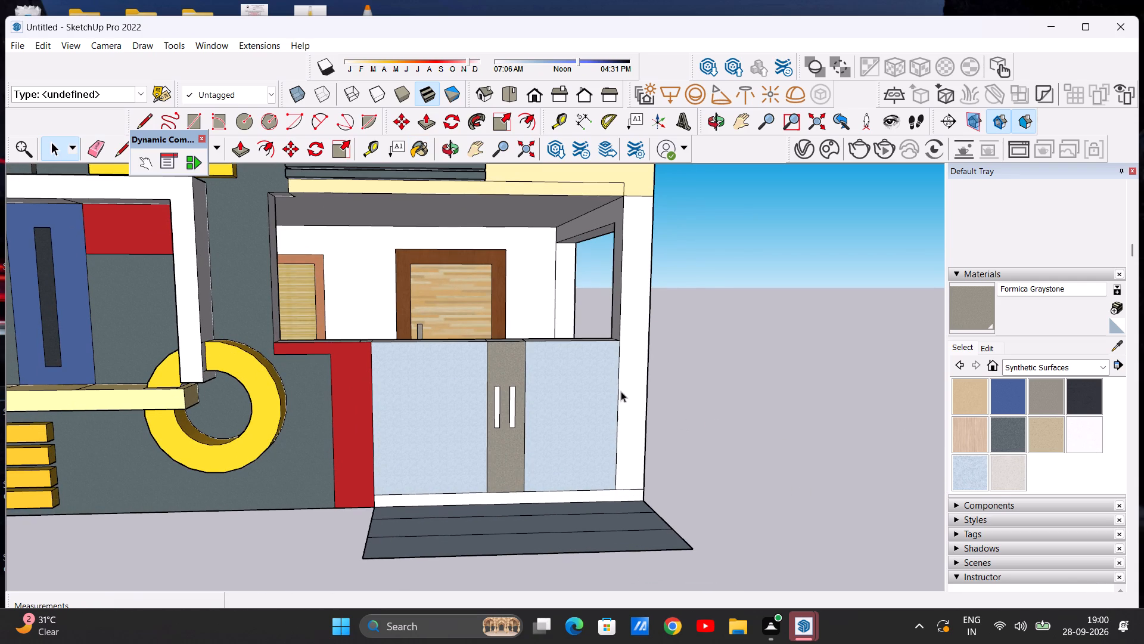
Paint the white corner pillar beside the porch and the base strip under the panels with Formica Speckled Grey.
left_click(1008, 432)
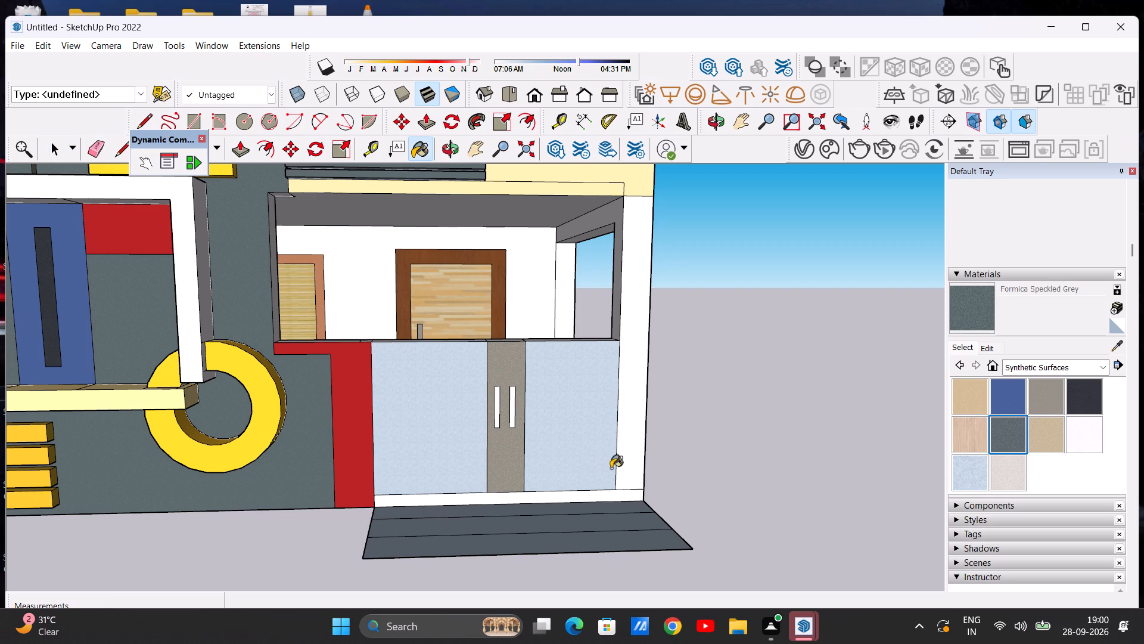
left_click(633, 465)
left_click(631, 496)
Paint the top faces of the two wide porch panels with Terrazzo Light Blue.
scroll(581, 486, "down", 2)
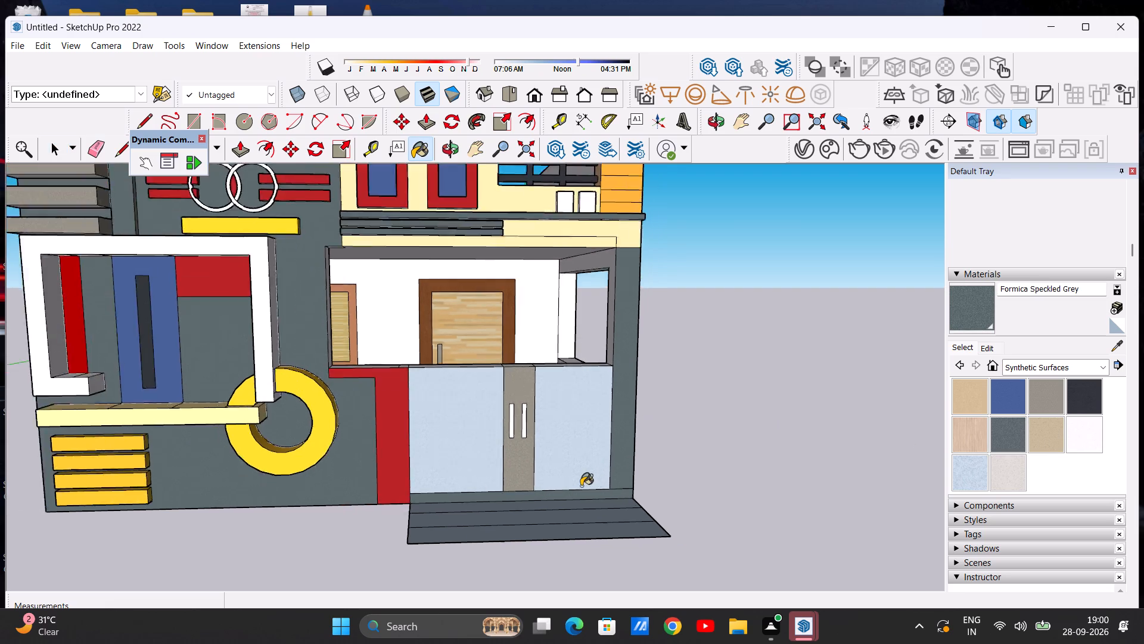
scroll(581, 486, "down", 3)
scroll(598, 490, "up", 3)
middle_click_drag(517, 443, 503, 531)
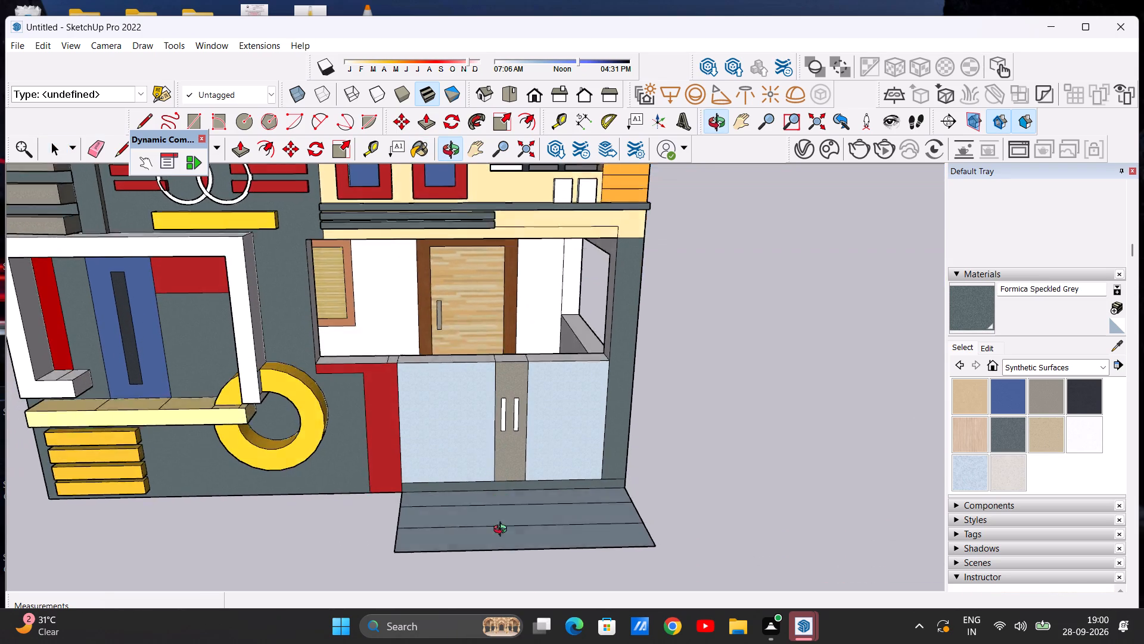
middle_click_drag(503, 531, 503, 544)
left_click(962, 469)
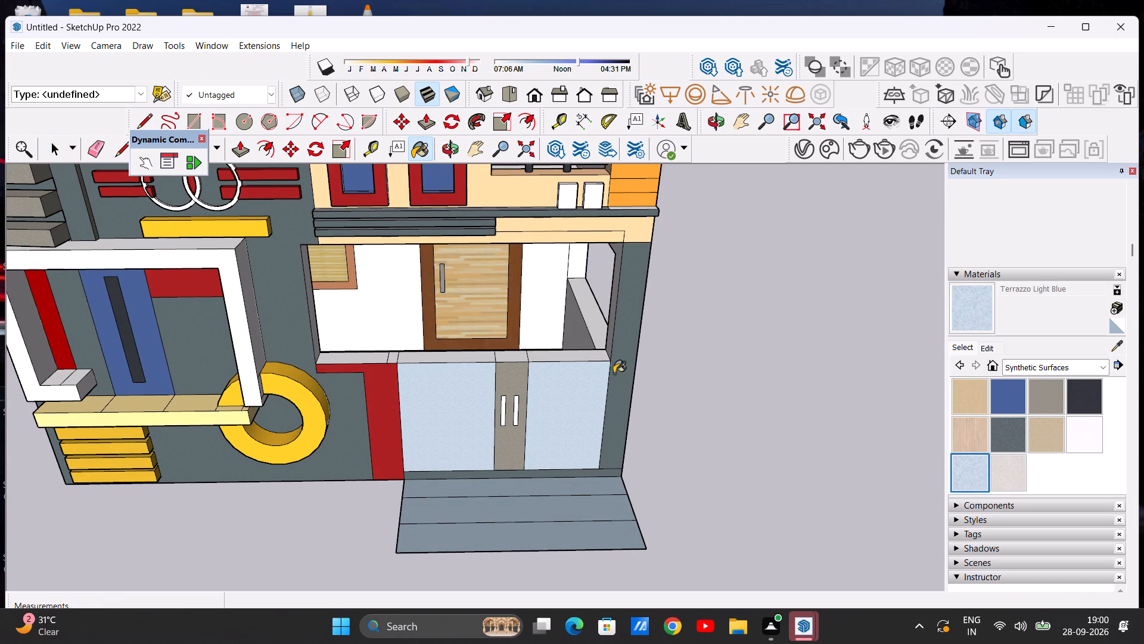
middle_click_drag(451, 369, 453, 404)
scroll(451, 361, "up", 5)
left_click(449, 352)
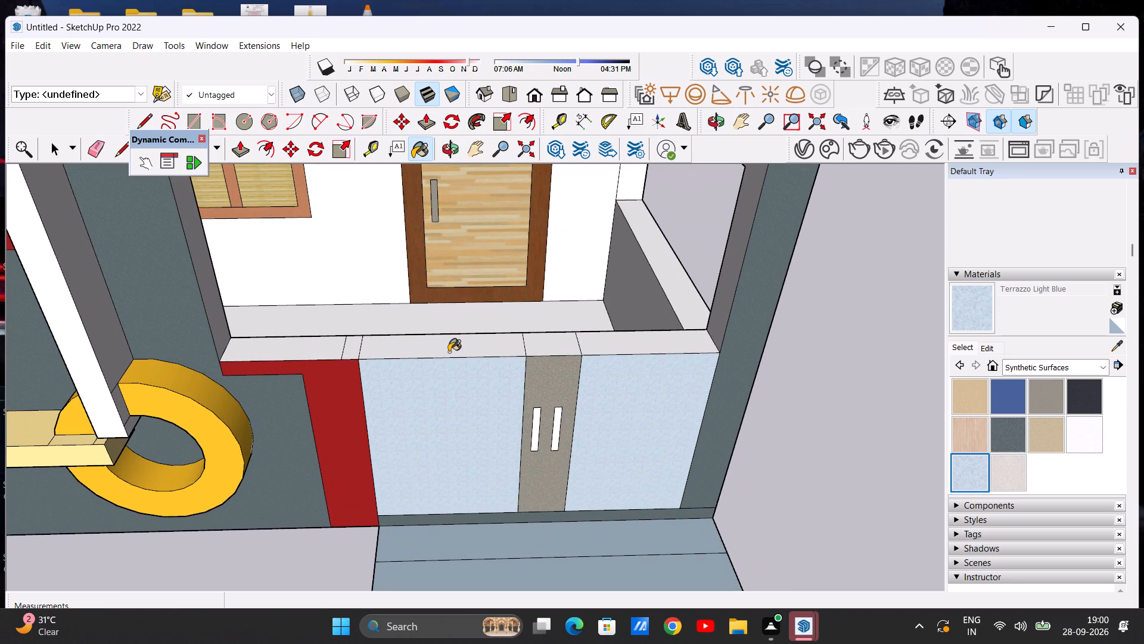
left_click(670, 345)
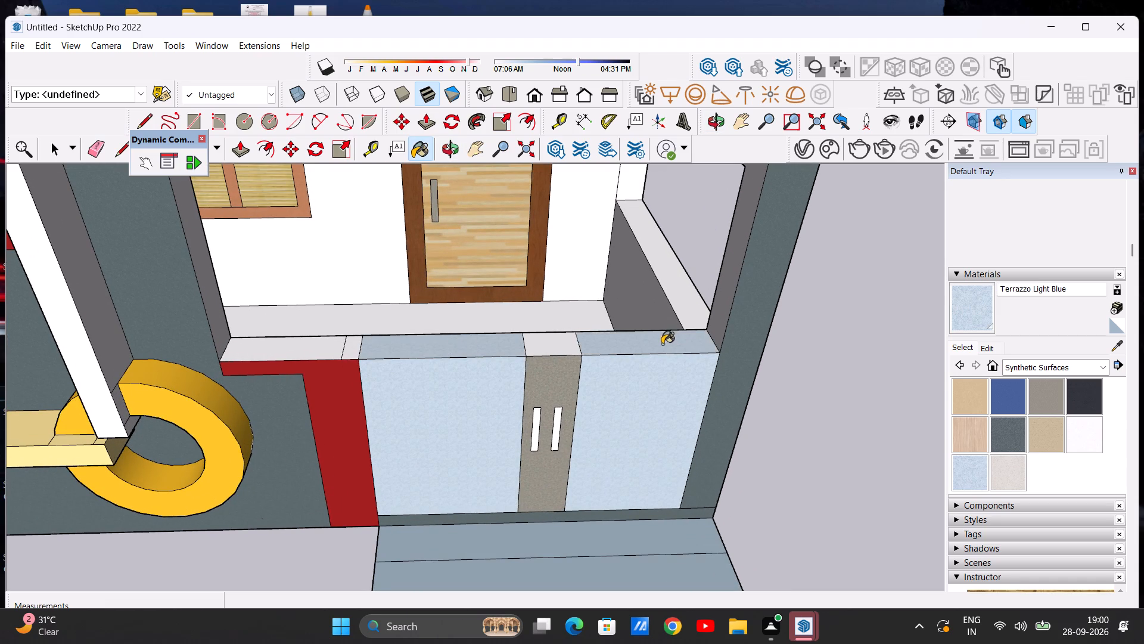
Paint the top faces of the narrow middle panel and of the red-fronted wall section beside the panels with Formica Graystone.
left_click(1041, 388)
scroll(654, 332, "up", 6)
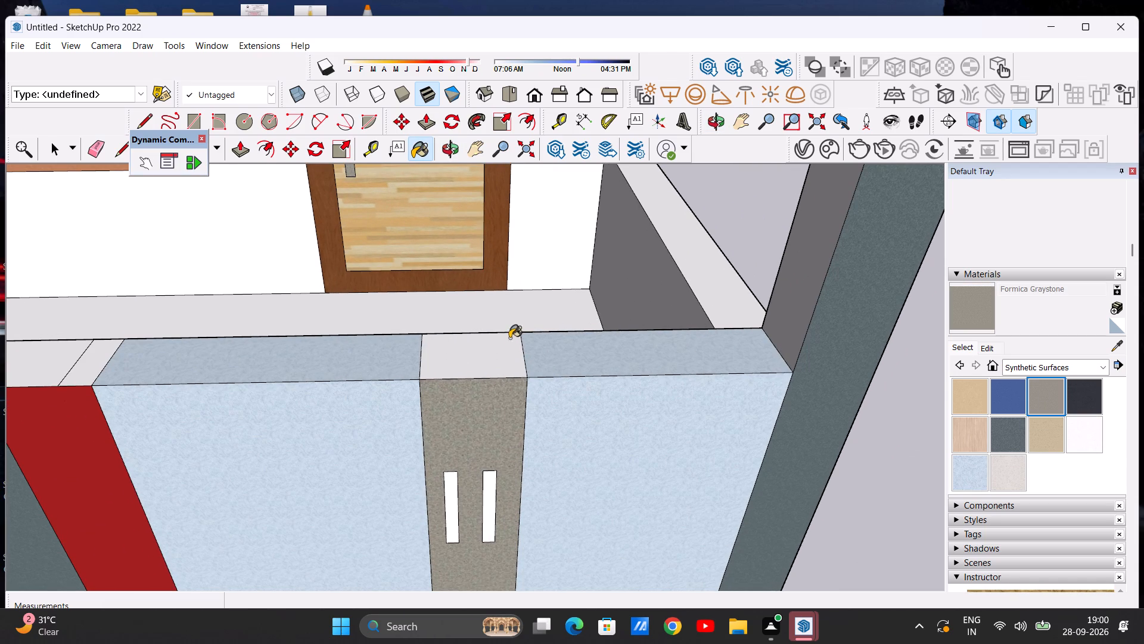
left_click(502, 349)
scroll(614, 320, "down", 8)
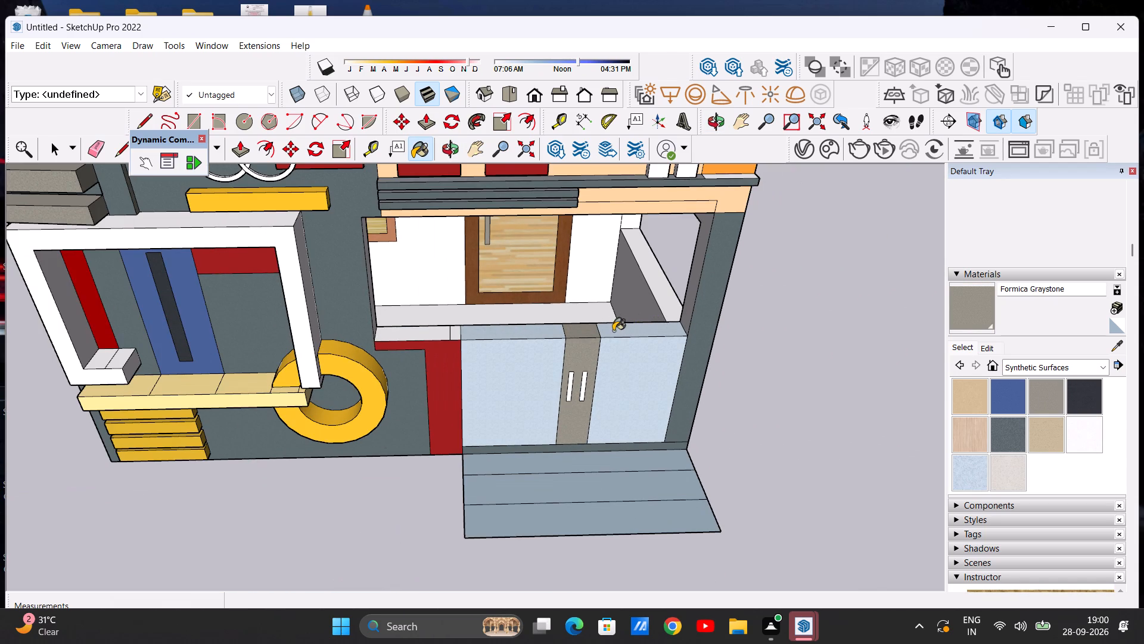
scroll(470, 336, "up", 5)
left_click(440, 336)
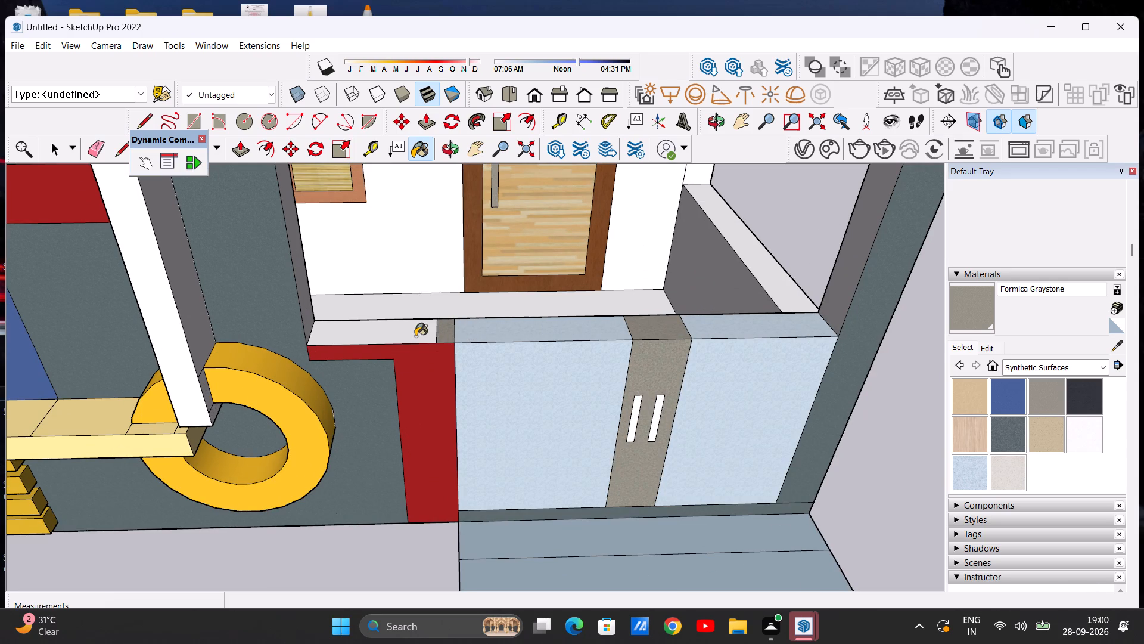
left_click(415, 336)
Paint the narrow middle panel's back face, inside the porch, with Formica Graystone.
scroll(425, 327, "down", 10)
middle_click_drag(661, 324, 137, 315)
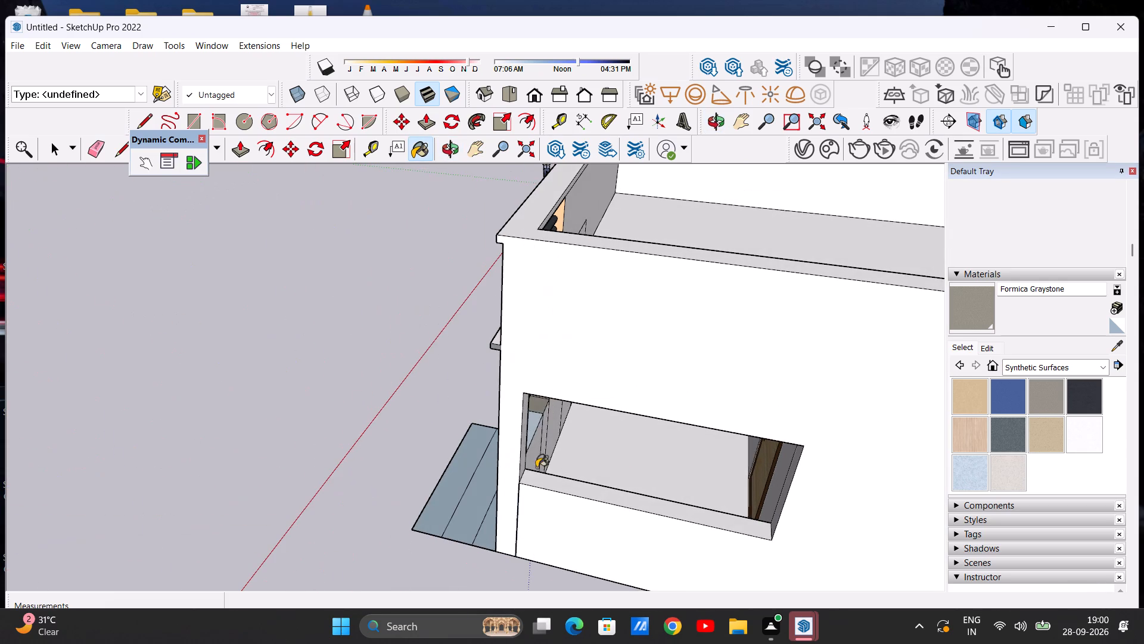
middle_click_drag(467, 428, 456, 426)
scroll(664, 459, "up", 6)
middle_click_drag(630, 436, 538, 417)
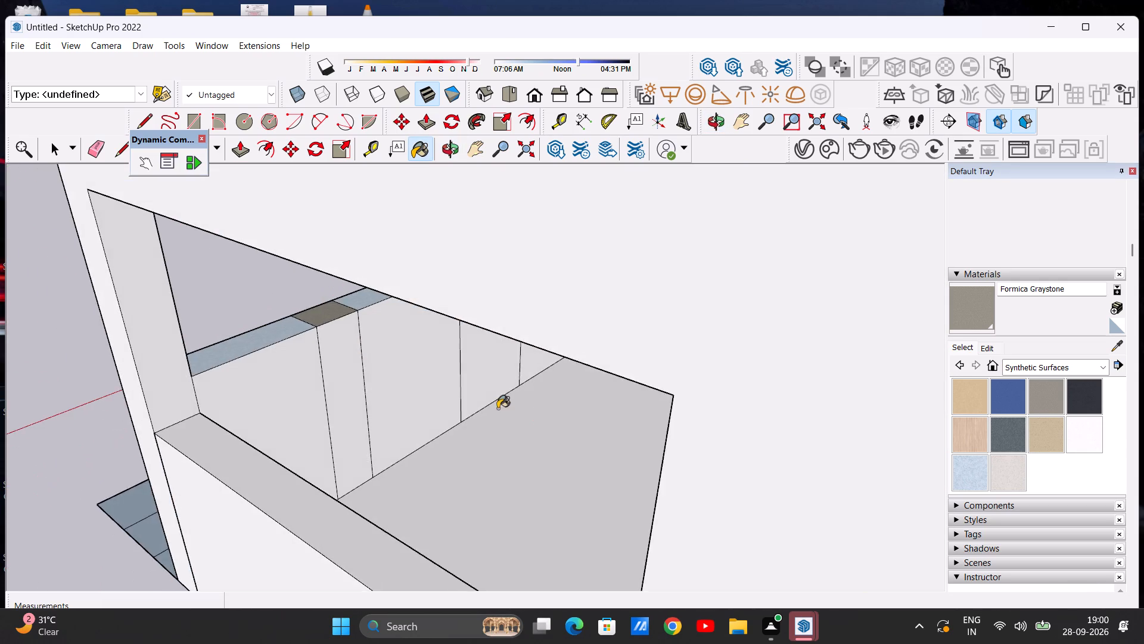
scroll(424, 385, "up", 3)
left_click(316, 389)
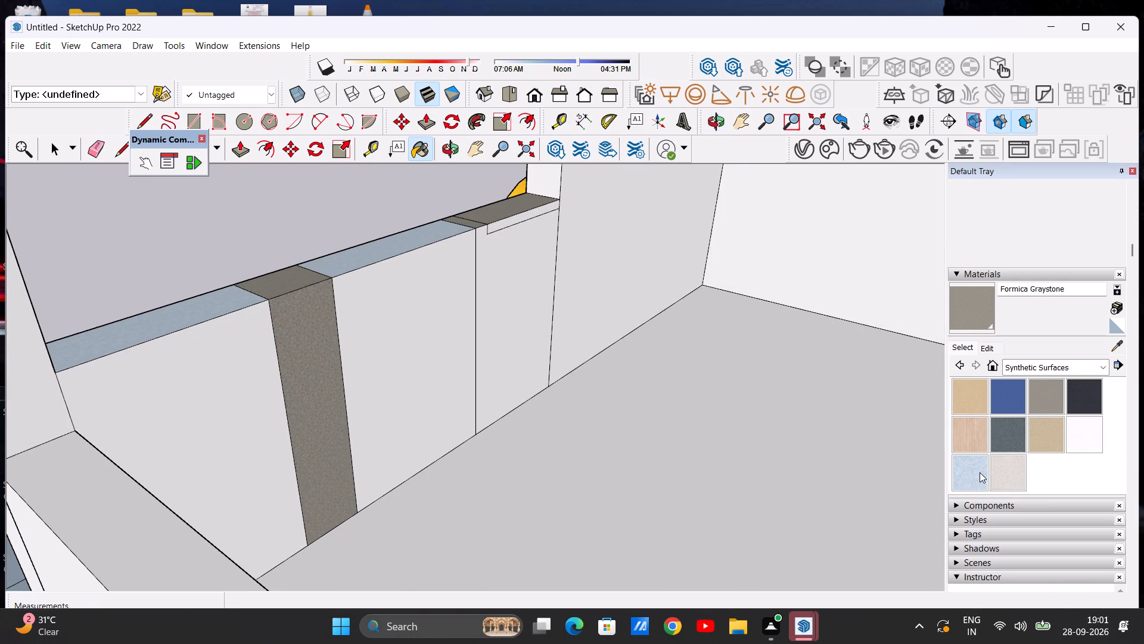
Paint the back faces of the two wide porch panels with Terrazzo Light Blue.
left_click(971, 470)
left_click(452, 395)
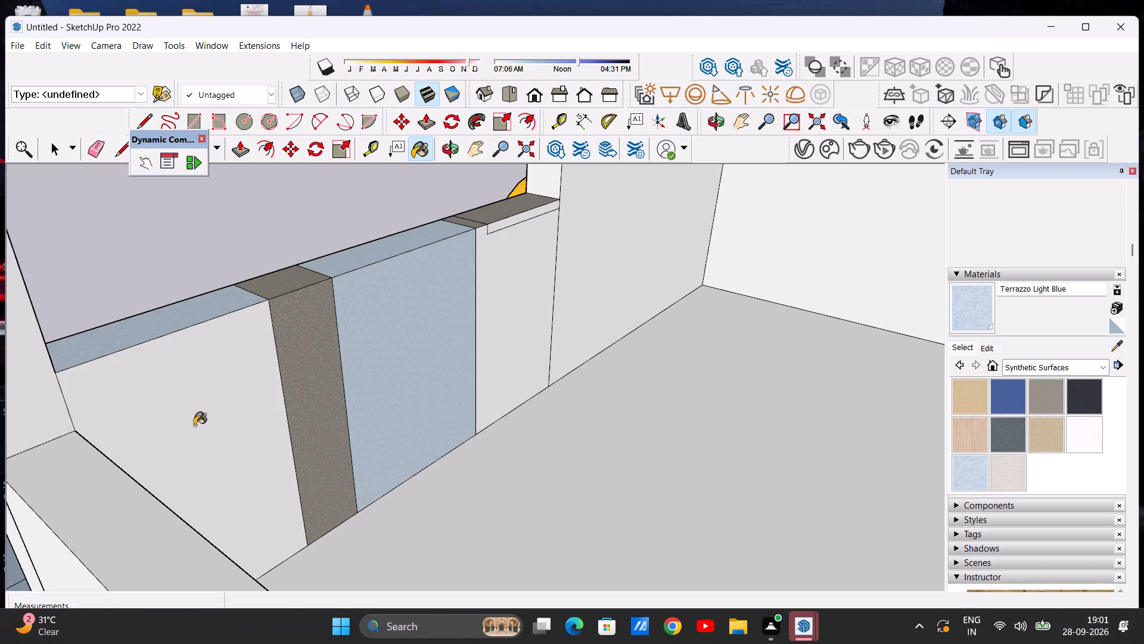
left_click(194, 426)
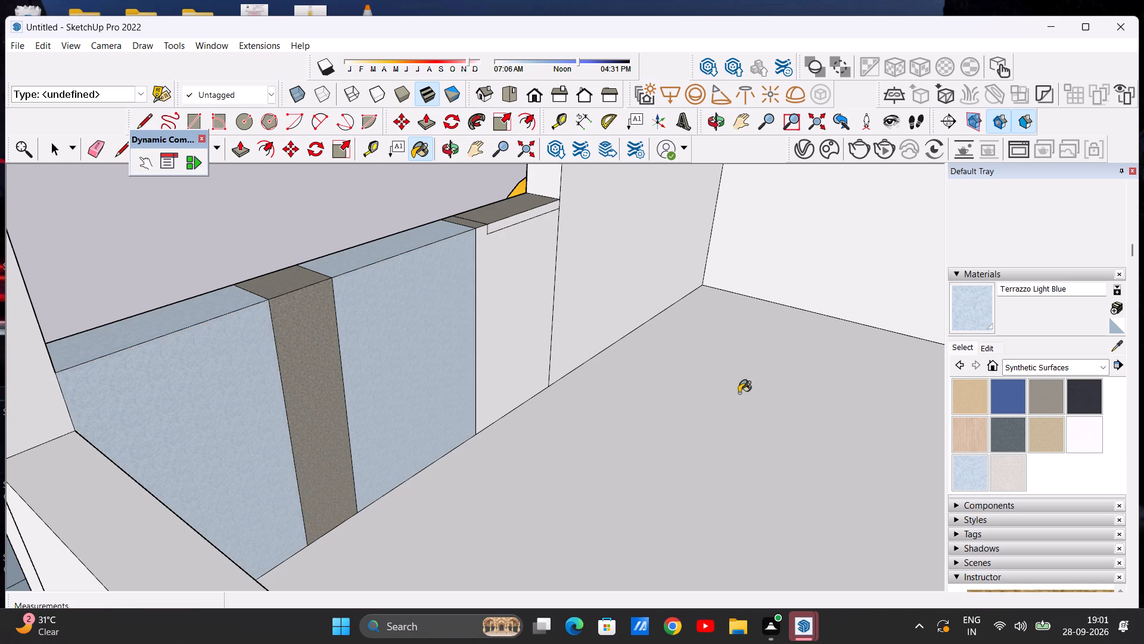
Push/Pull the entrance strip nearest the porch panels up about 1' 6" as the top step.
scroll(616, 357, "down", 11)
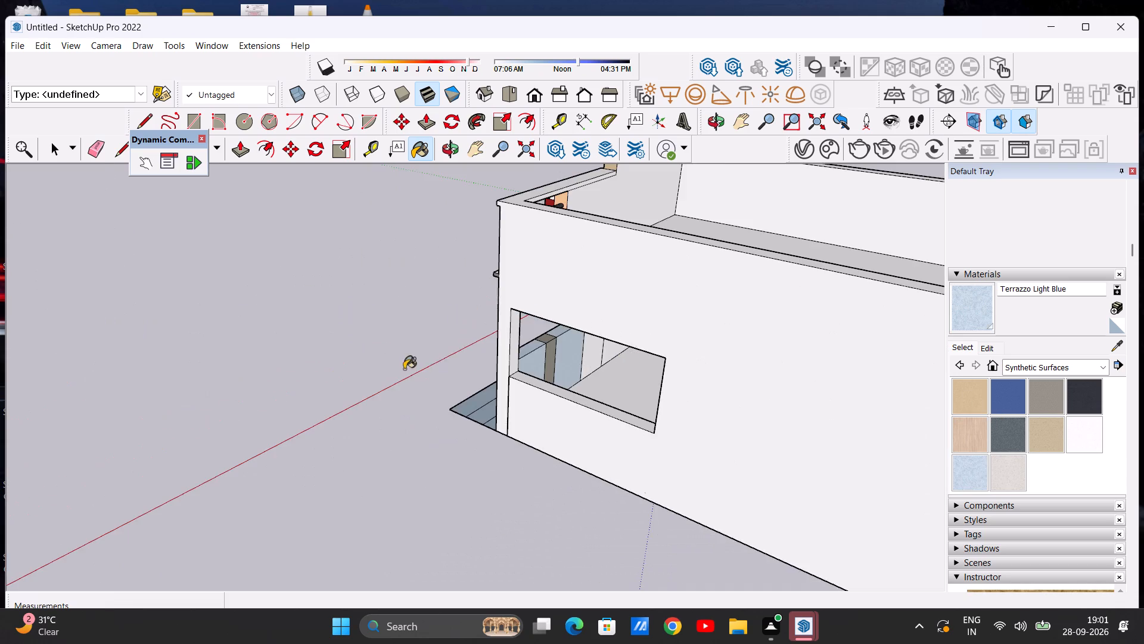
middle_click_drag(407, 382, 846, 389)
middle_click_drag(369, 392, 512, 296)
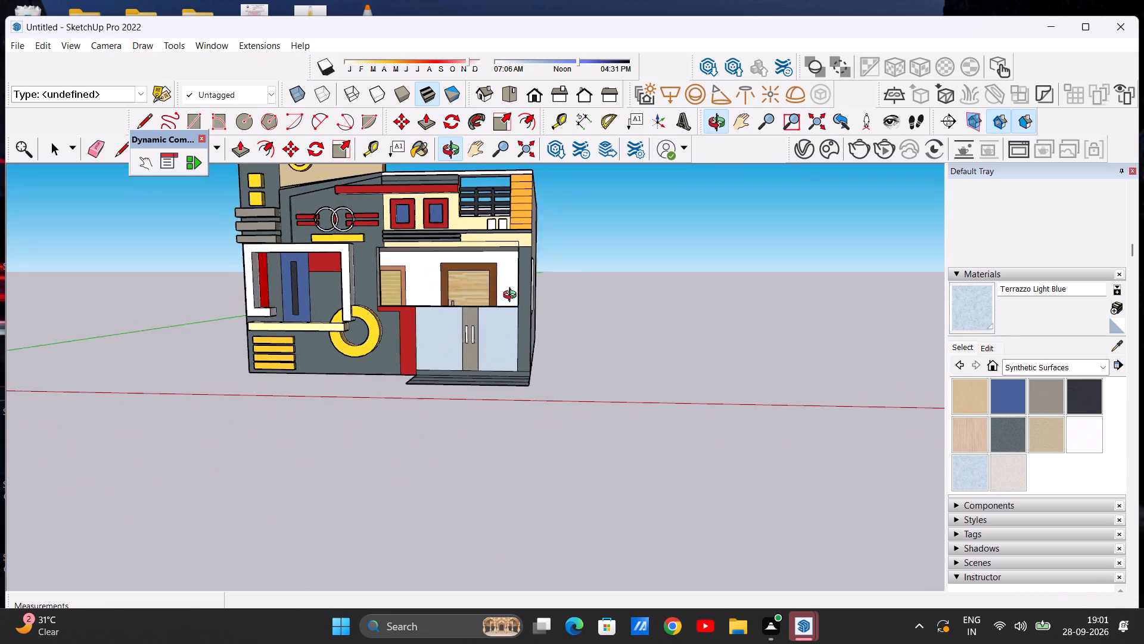
middle_click_drag(512, 296, 496, 296)
scroll(501, 314, "up", 6)
key("space")
middle_click_drag(486, 346, 421, 422)
scroll(425, 448, "up", 2)
left_click(244, 150)
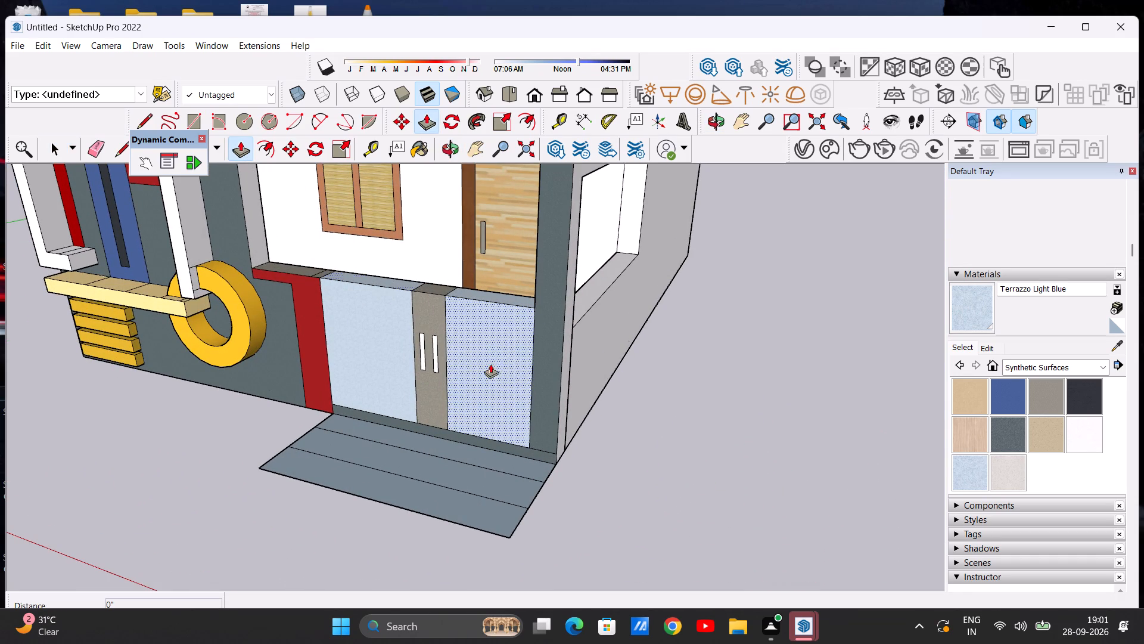
scroll(544, 459, "up", 6)
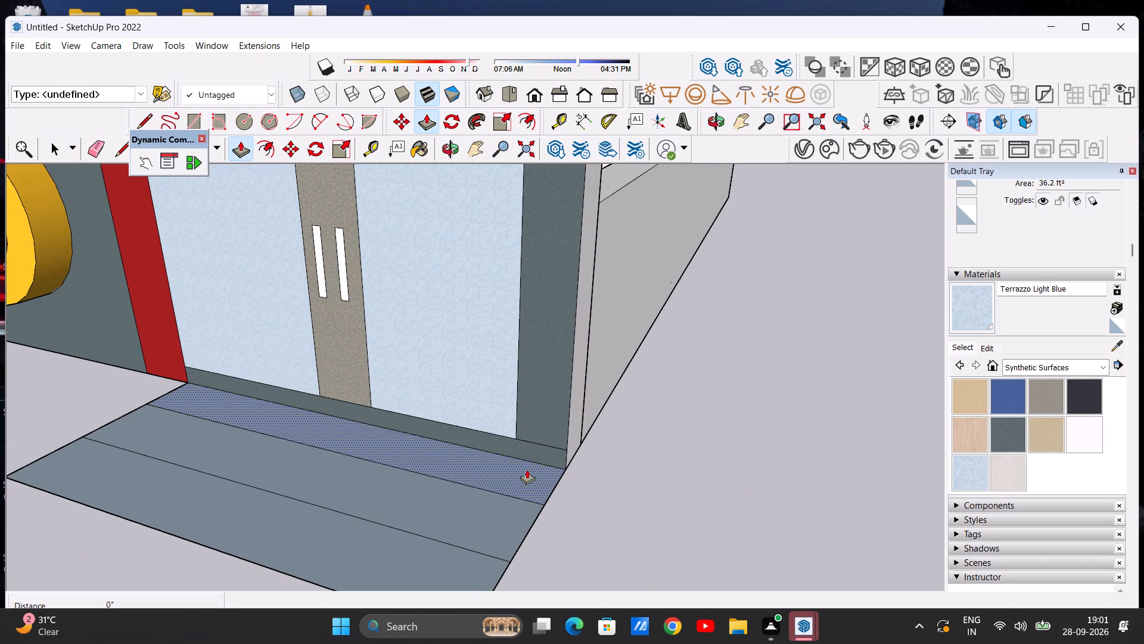
left_click(527, 469)
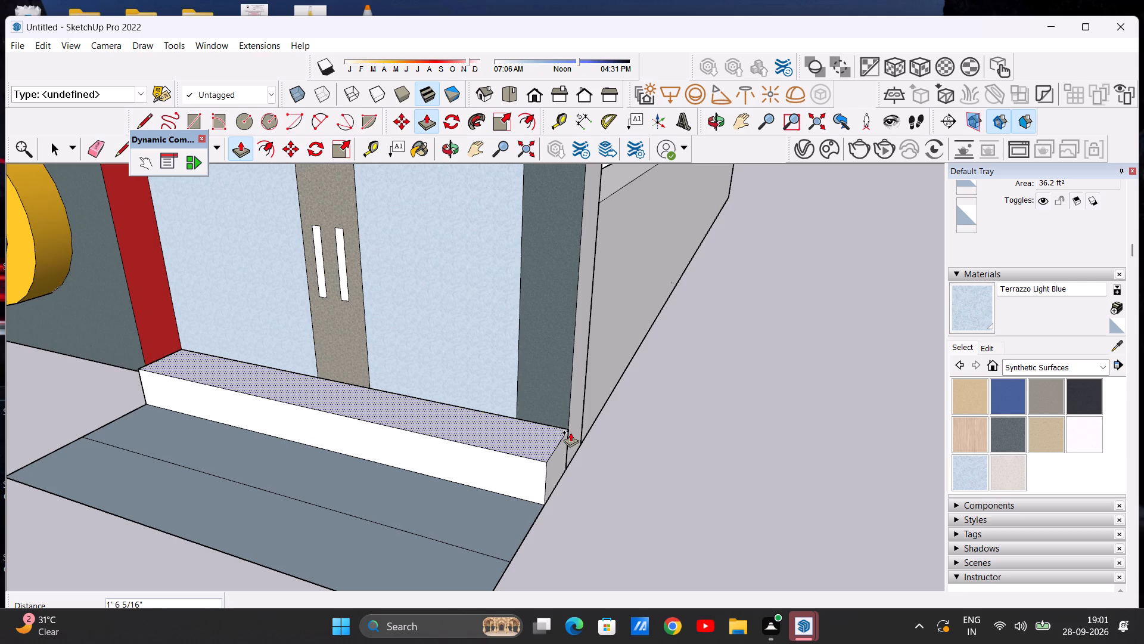
left_click(571, 433)
Push/Pull the middle and front entrance strips upward as two progressively lower steps before the porch.
scroll(534, 365, "down", 10)
middle_click_drag(520, 405, 474, 362)
scroll(452, 386, "up", 11)
left_click(505, 385)
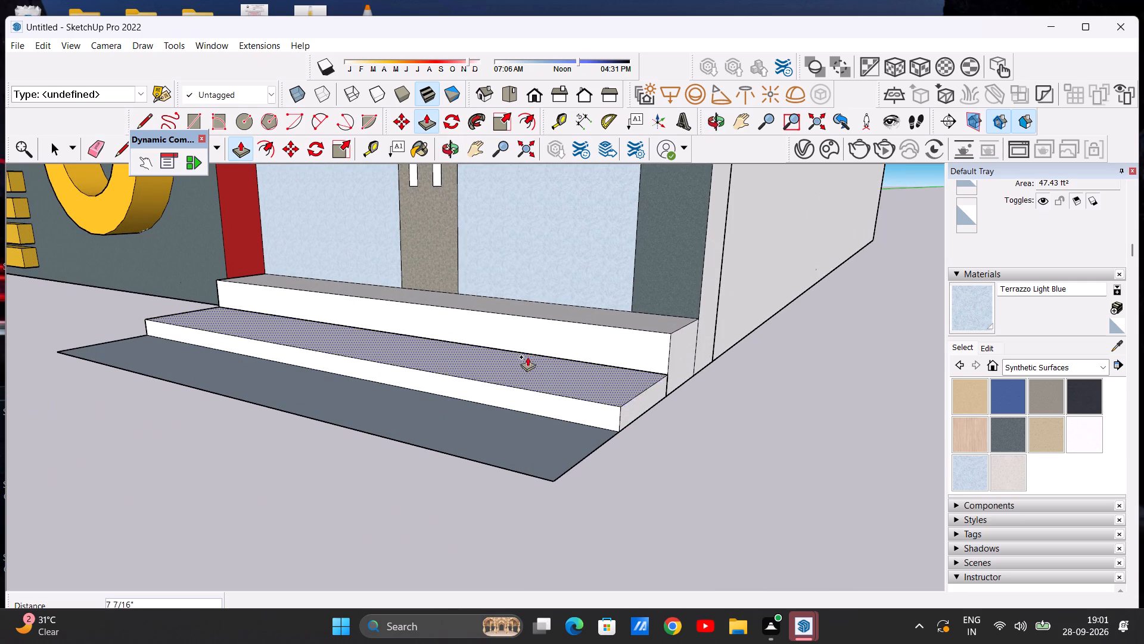
left_click(537, 345)
left_click(502, 433)
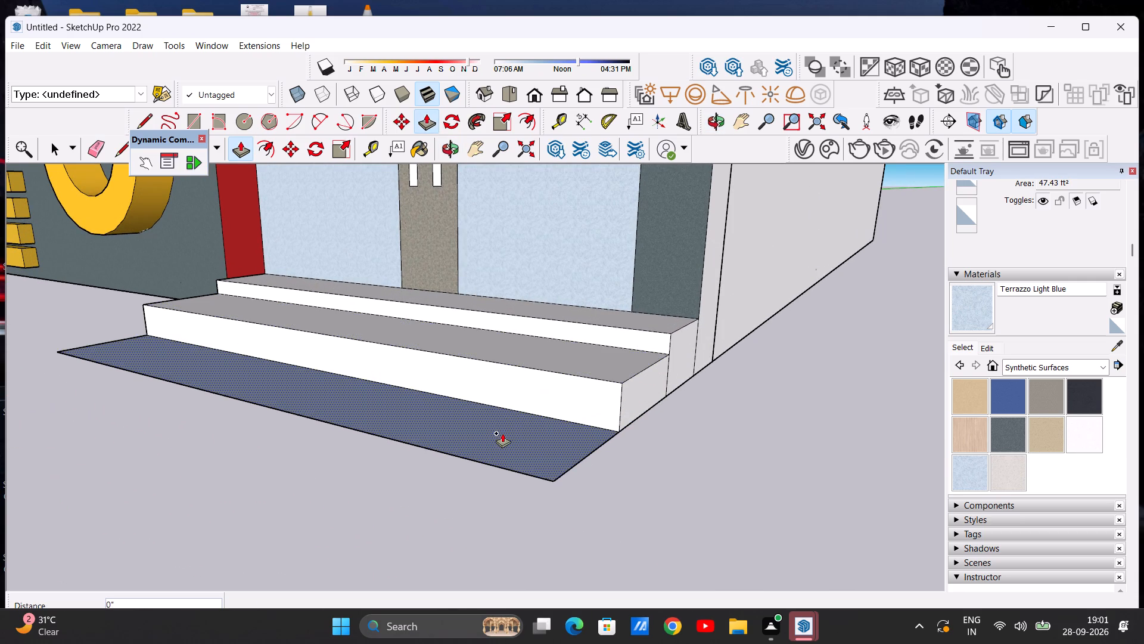
left_click(517, 401)
key("space")
Examine the raised entrance steps both close up and within the whole house elevation.
scroll(484, 385, "down", 6)
middle_click_drag(242, 205, 458, 274)
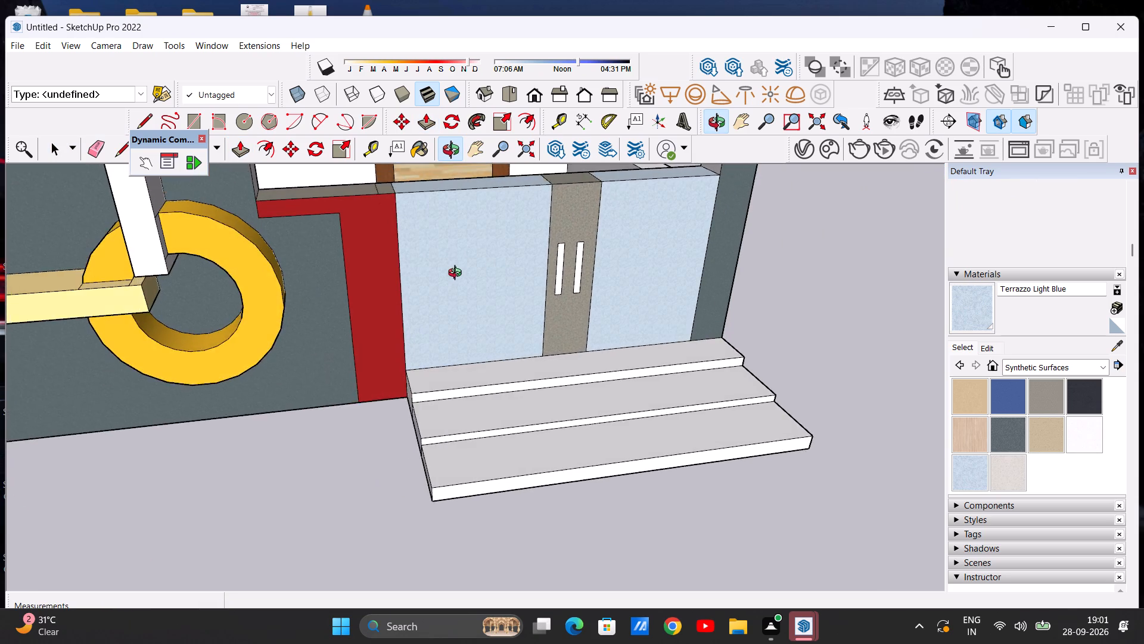
middle_click_drag(458, 274, 427, 227)
scroll(426, 256, "up", 2)
scroll(429, 254, "down", 20)
scroll(429, 254, "down", 1)
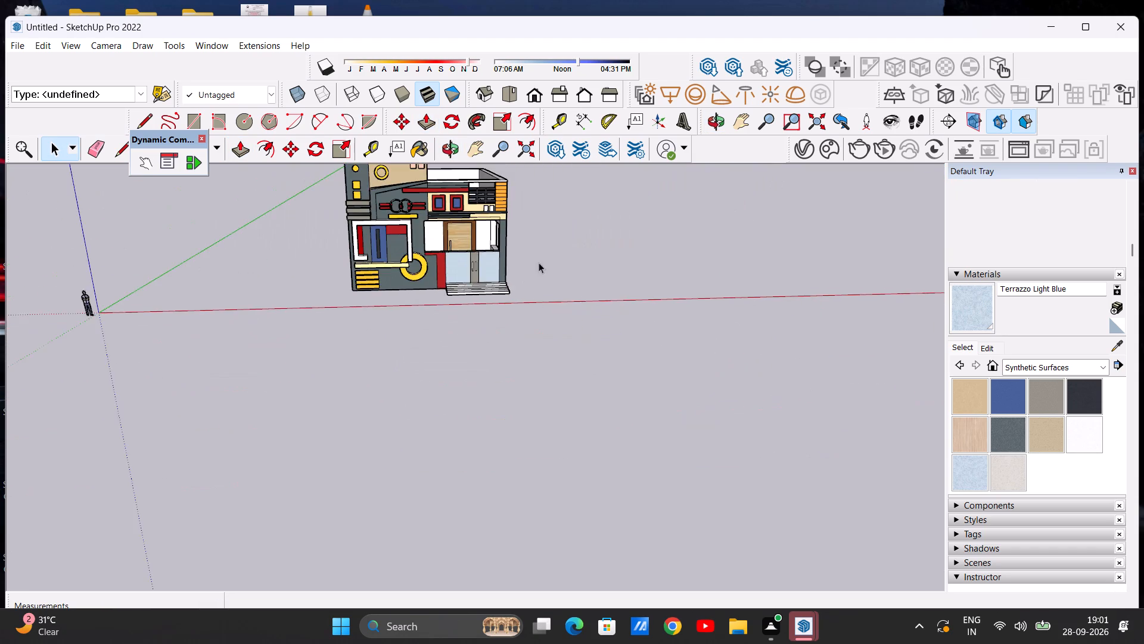
Paint the treads and front risers of the three entrance steps with Terrazzo Tile Light.
scroll(531, 262, "up", 4)
middle_click_drag(481, 274, 472, 233)
scroll(472, 233, "up", 1)
scroll(456, 300, "down", 10)
scroll(456, 291, "up", 13)
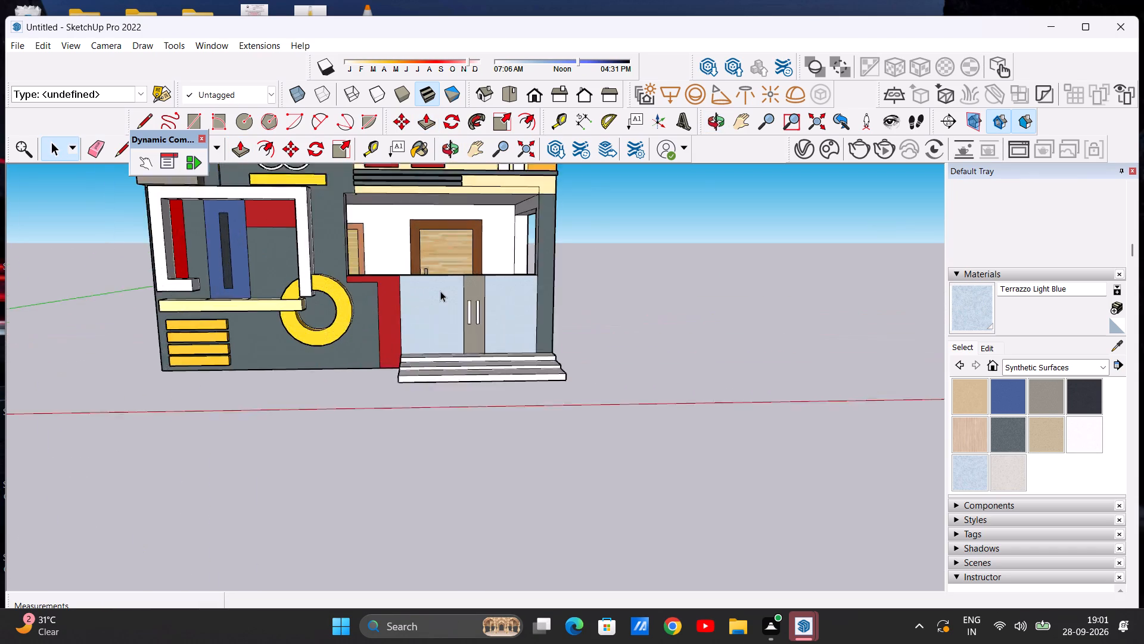
scroll(440, 291, "up", 9)
left_click(1009, 473)
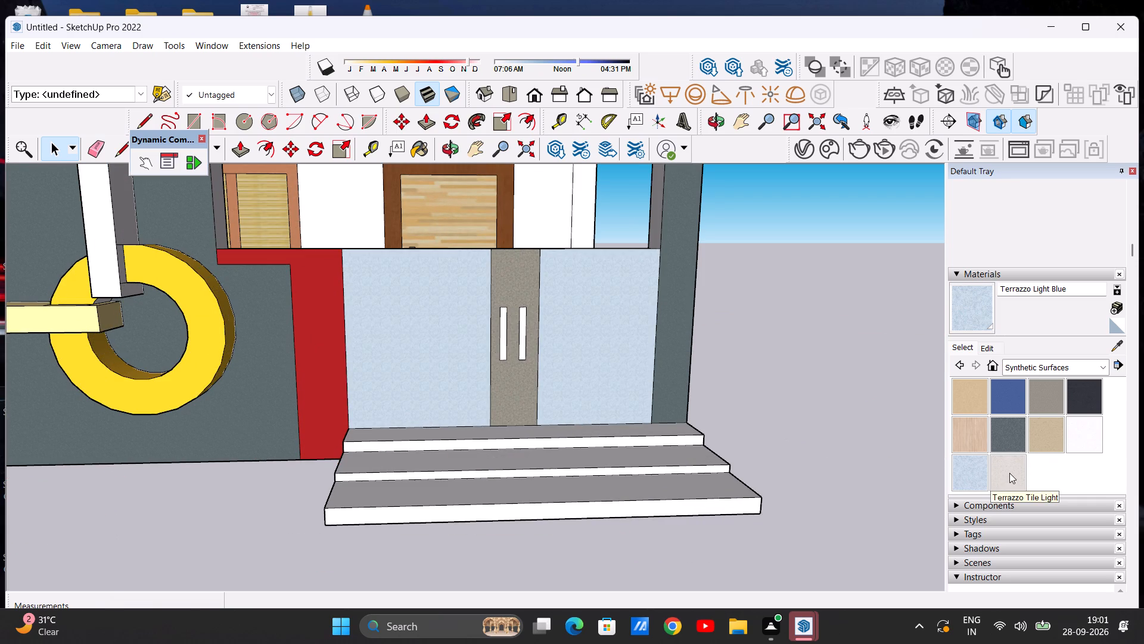
scroll(666, 450, "up", 7)
left_click(593, 420)
left_click(589, 435)
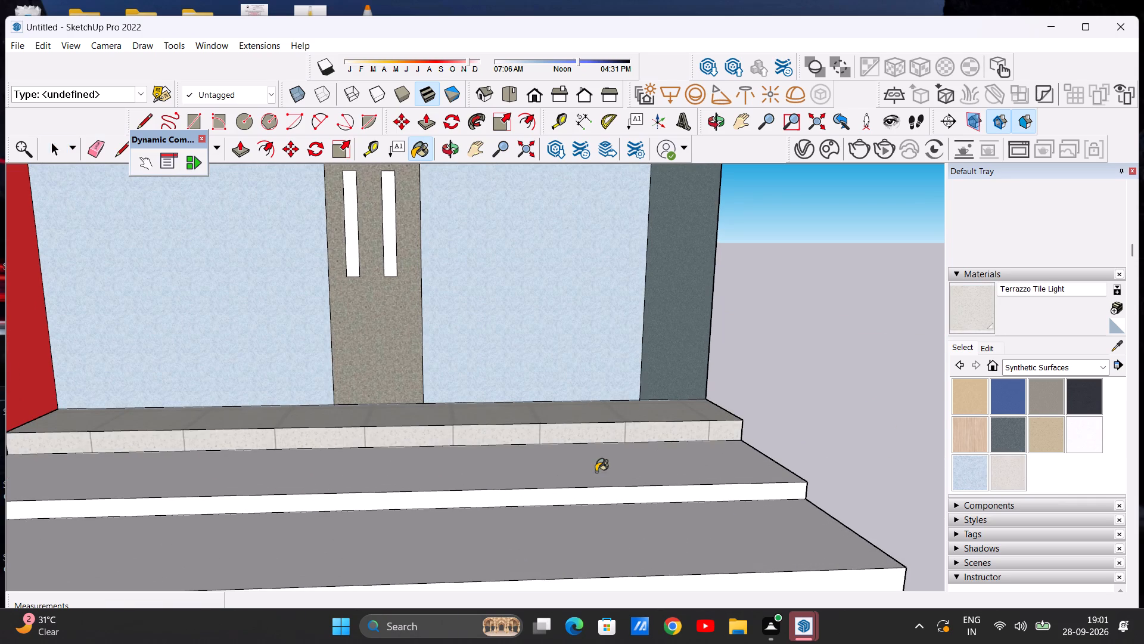
left_click(596, 472)
scroll(621, 429, "down", 6)
scroll(605, 490, "up", 5)
left_click(587, 447)
left_click(590, 487)
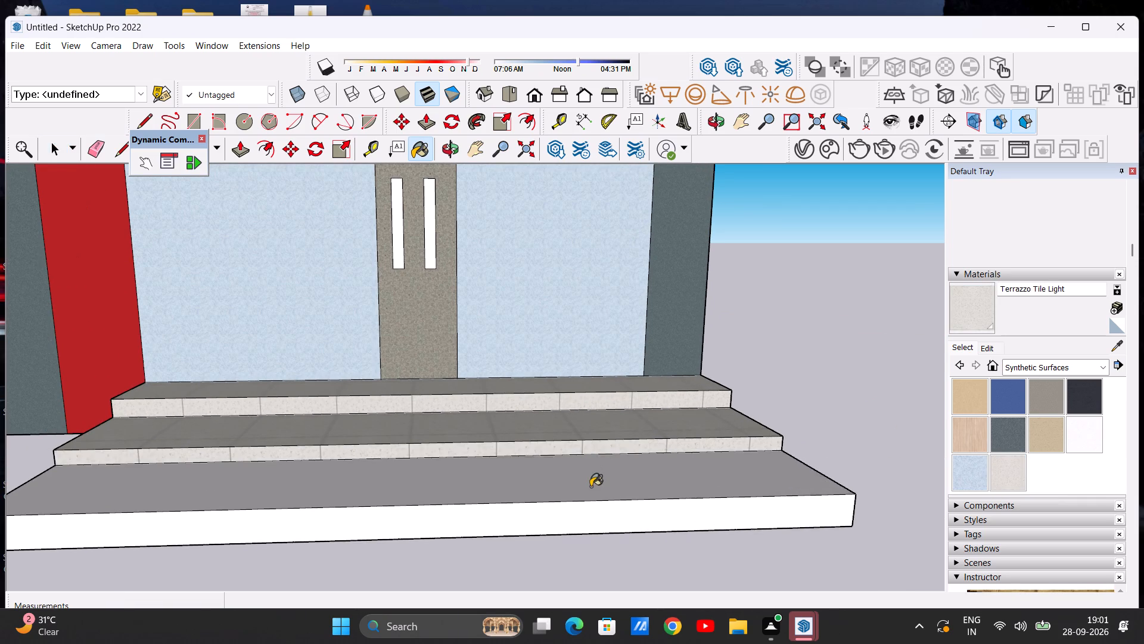
scroll(604, 464, "down", 3)
scroll(602, 501, "up", 4)
left_click(600, 501)
Paint the end faces of the three entrance steps with Terrazzo Tile Light on both sides.
scroll(658, 471, "down", 9)
middle_click_drag(384, 459, 493, 490)
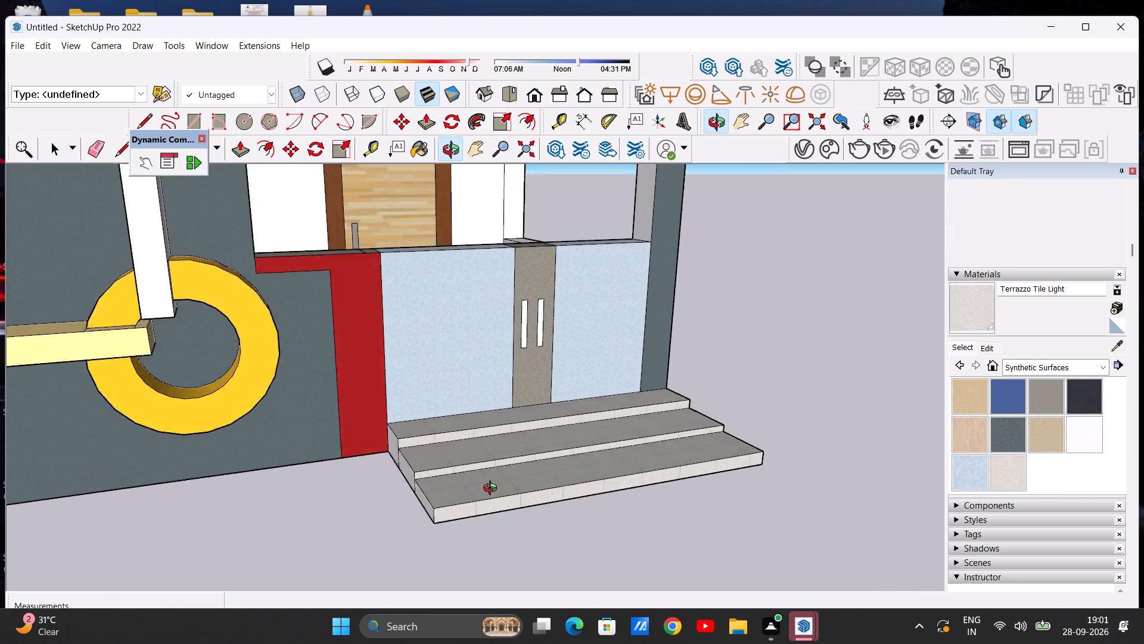
middle_click_drag(493, 490, 638, 471)
scroll(580, 465, "up", 4)
left_click(420, 454)
left_click(460, 472)
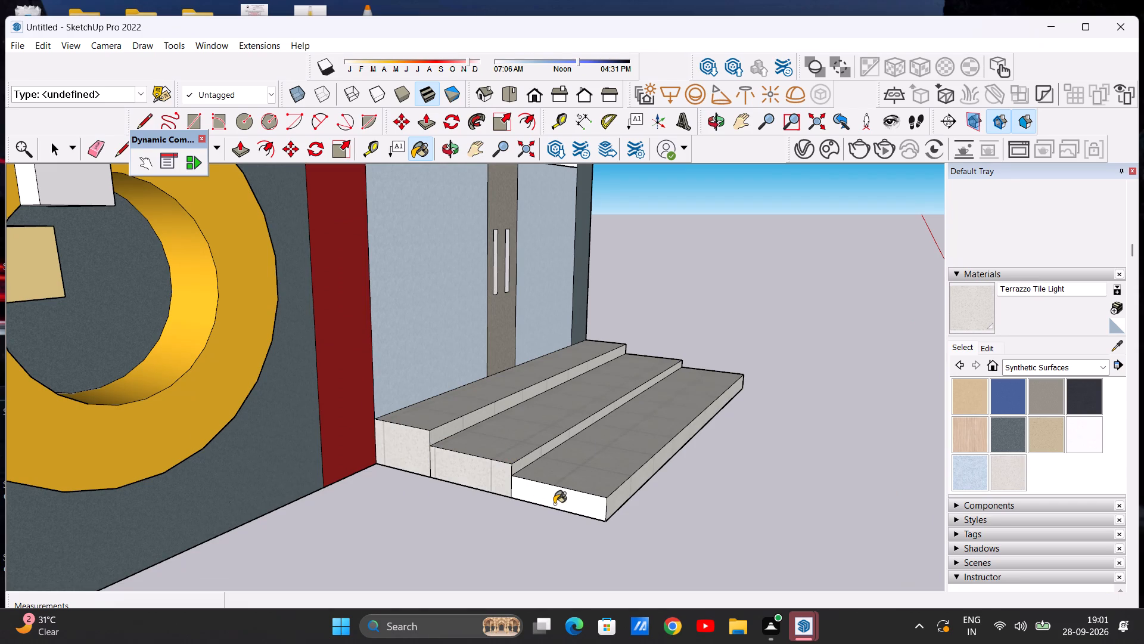
left_click(554, 504)
scroll(501, 460, "down", 9)
middle_click_drag(716, 451, 209, 441)
scroll(673, 586, "up", 4)
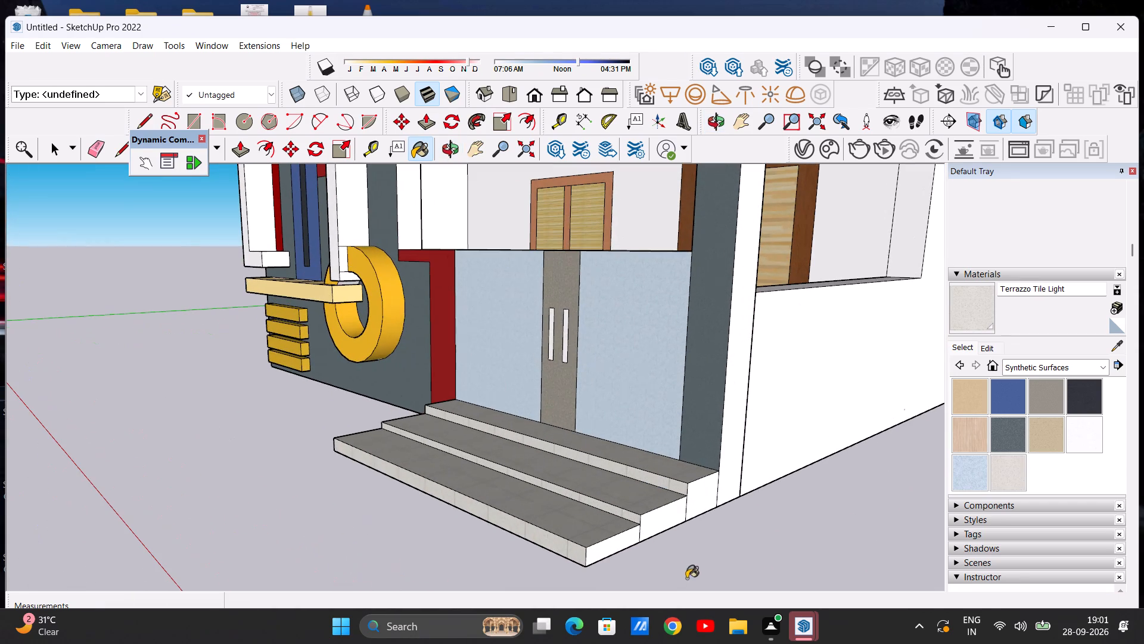
left_click(701, 503)
left_click(654, 522)
left_click(621, 541)
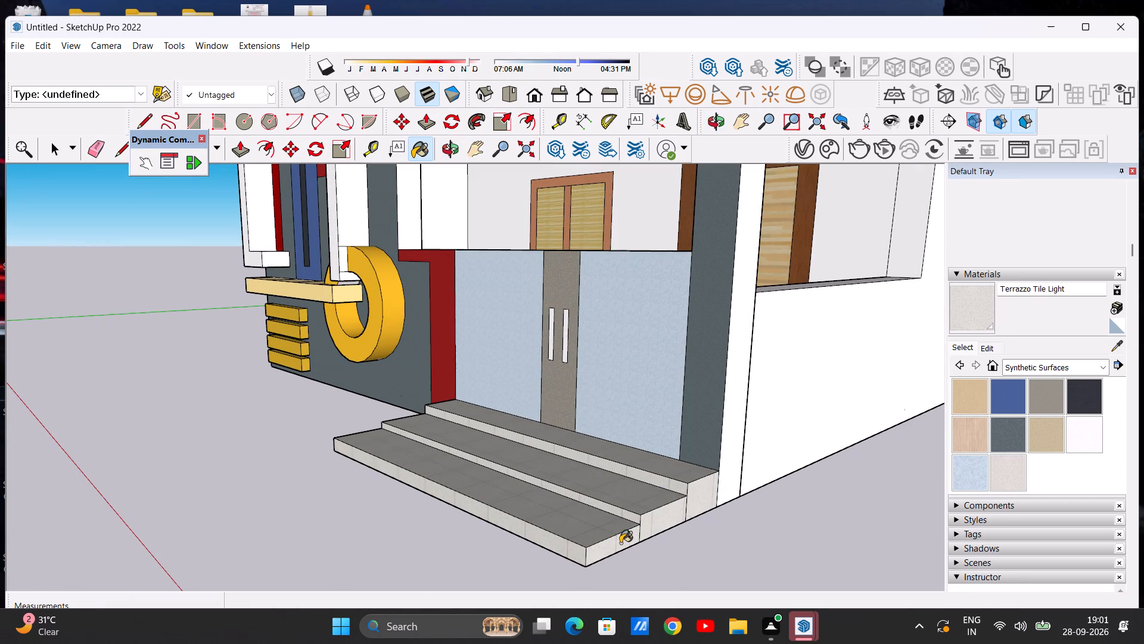
key("space")
Examine the front elevation with the painted entrance steps from several angles and distances.
scroll(728, 450, "down", 10)
middle_click_drag(607, 420, 738, 438)
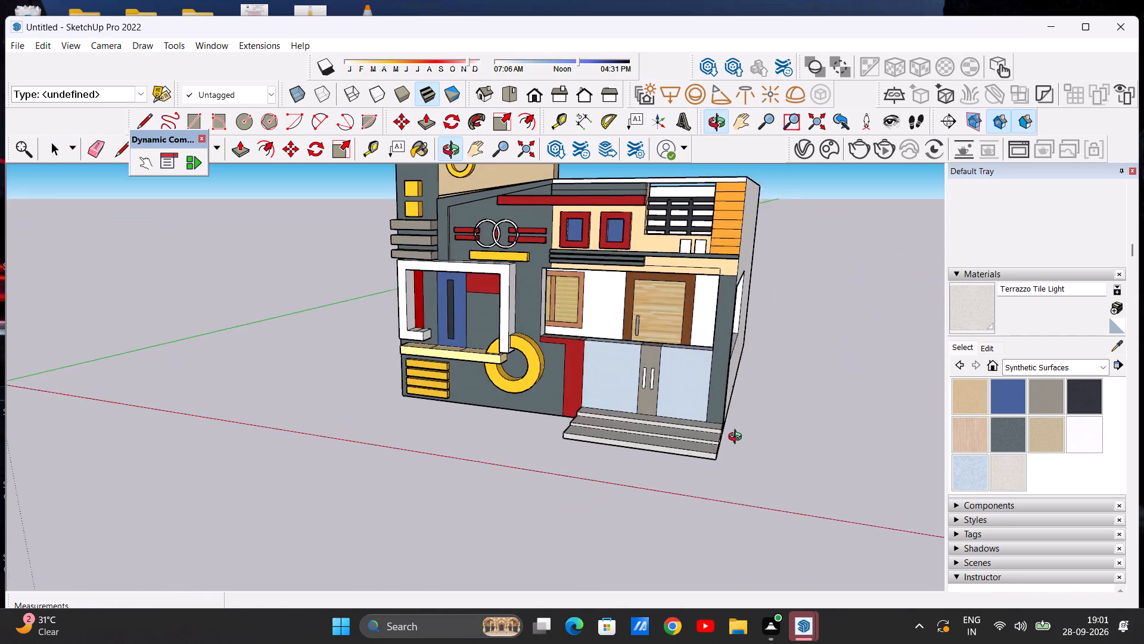
middle_click_drag(738, 438, 750, 435)
scroll(750, 435, "up", 1)
scroll(657, 317, "down", 7)
scroll(593, 323, "up", 1)
middle_click_drag(593, 326, 674, 294)
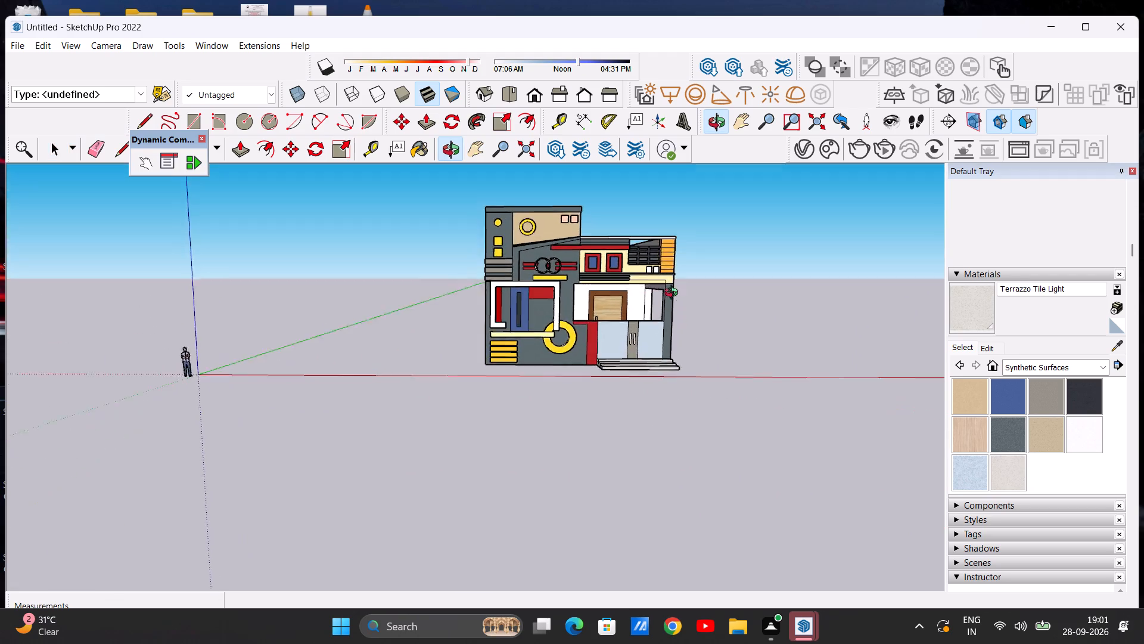
middle_click_drag(674, 294, 644, 275)
scroll(702, 288, "up", 12)
middle_click_drag(582, 355, 585, 377)
scroll(738, 360, "up", 1)
Paint the porch's far end wall, the adjoining inner wall face and the back of the narrow front panel beside it with Wood Bamboo.
middle_click_drag(736, 360, 397, 353)
scroll(579, 367, "down", 4)
middle_click_drag(639, 385, 526, 369)
scroll(592, 354, "up", 4)
middle_click_drag(586, 372, 632, 383)
scroll(632, 383, "up", 1)
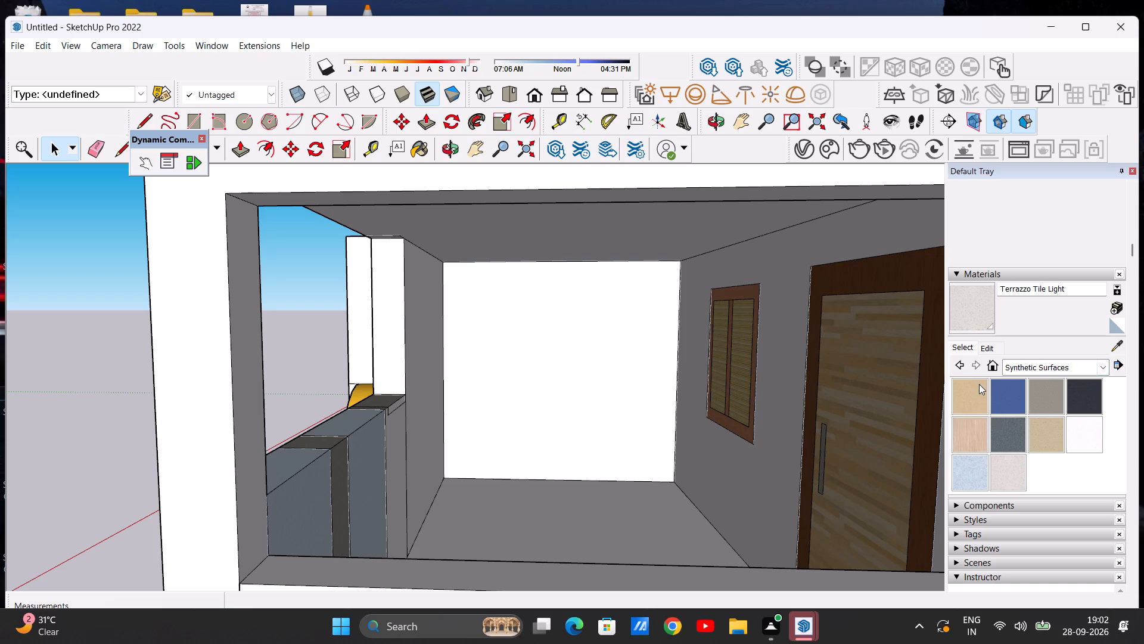
left_click(1102, 367)
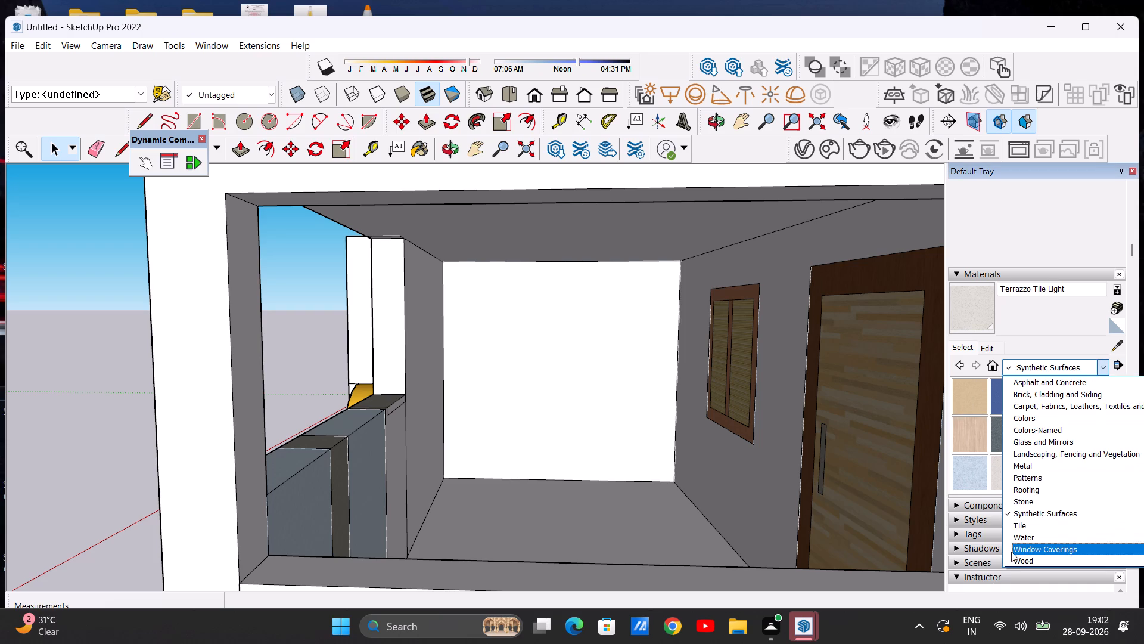
left_click(1014, 555)
left_click(981, 398)
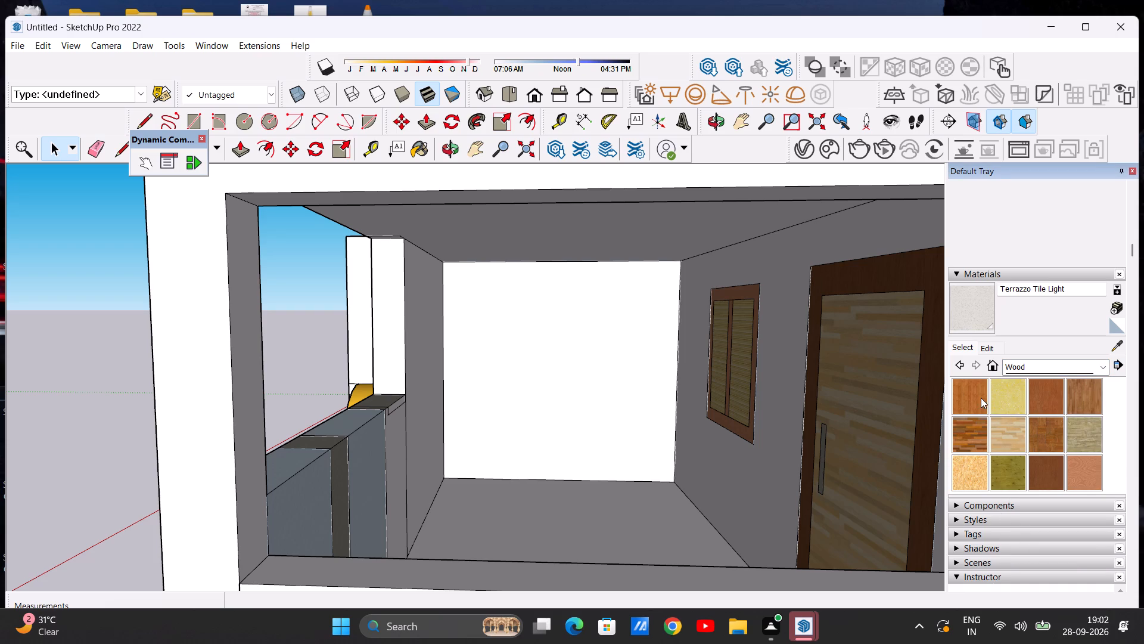
left_click(577, 358)
left_click(416, 380)
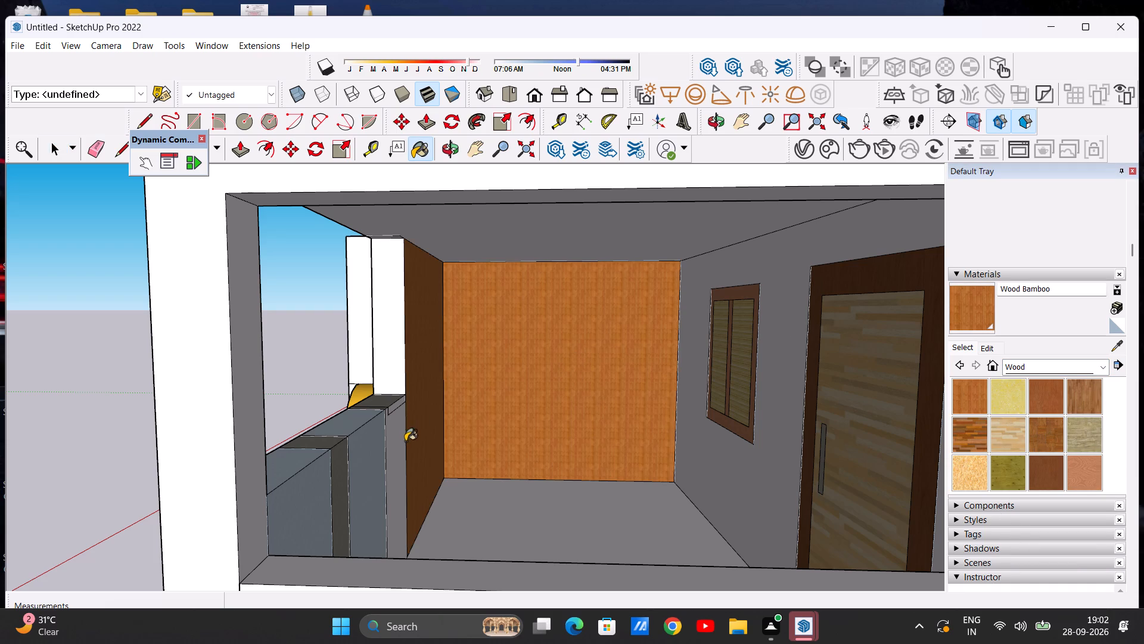
left_click(399, 449)
scroll(414, 412, "up", 6)
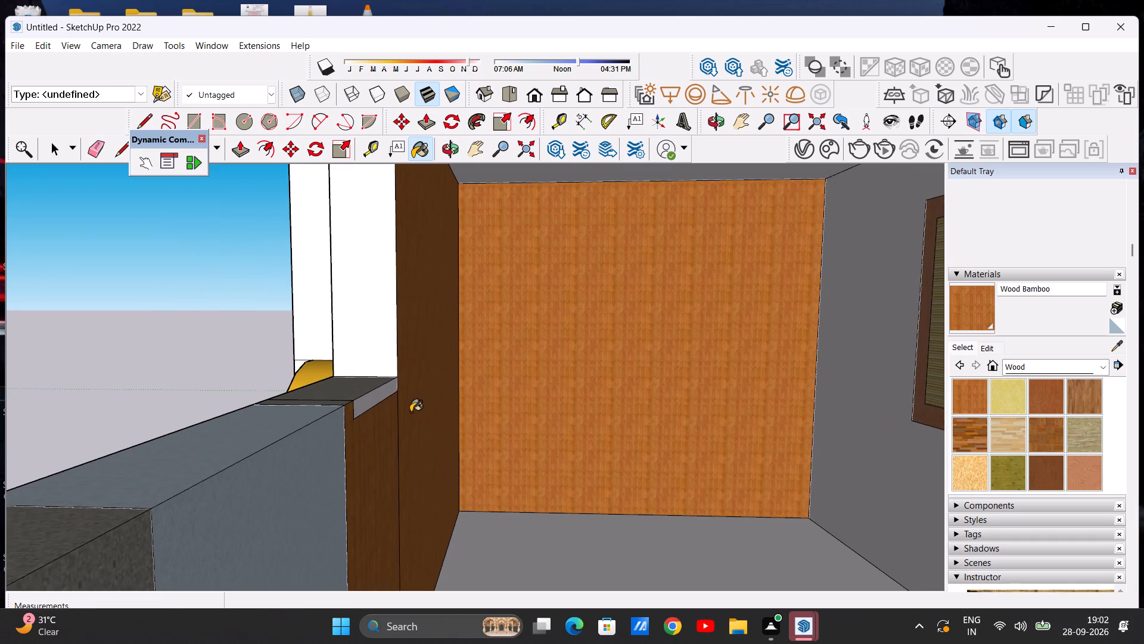
left_click(377, 401)
scroll(537, 430, "down", 8)
scroll(561, 413, "up", 6)
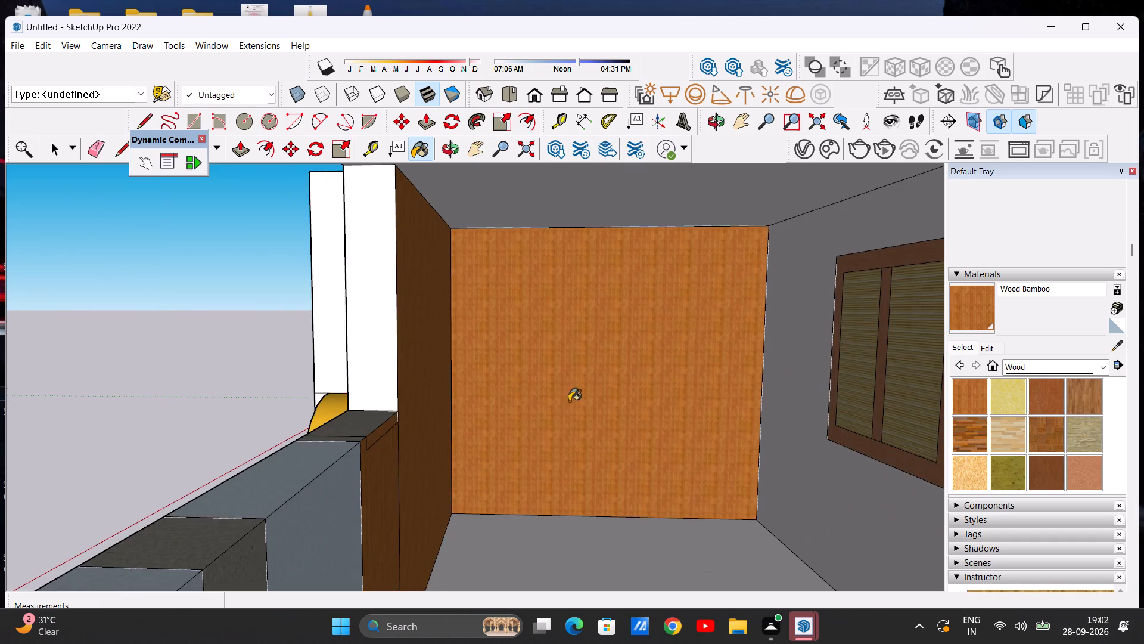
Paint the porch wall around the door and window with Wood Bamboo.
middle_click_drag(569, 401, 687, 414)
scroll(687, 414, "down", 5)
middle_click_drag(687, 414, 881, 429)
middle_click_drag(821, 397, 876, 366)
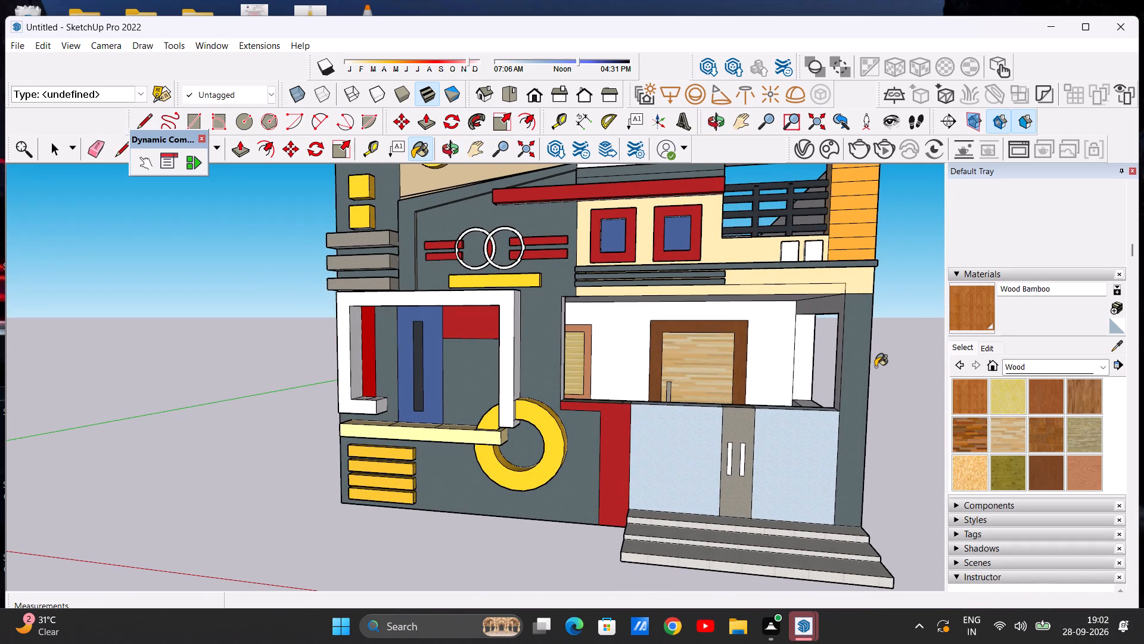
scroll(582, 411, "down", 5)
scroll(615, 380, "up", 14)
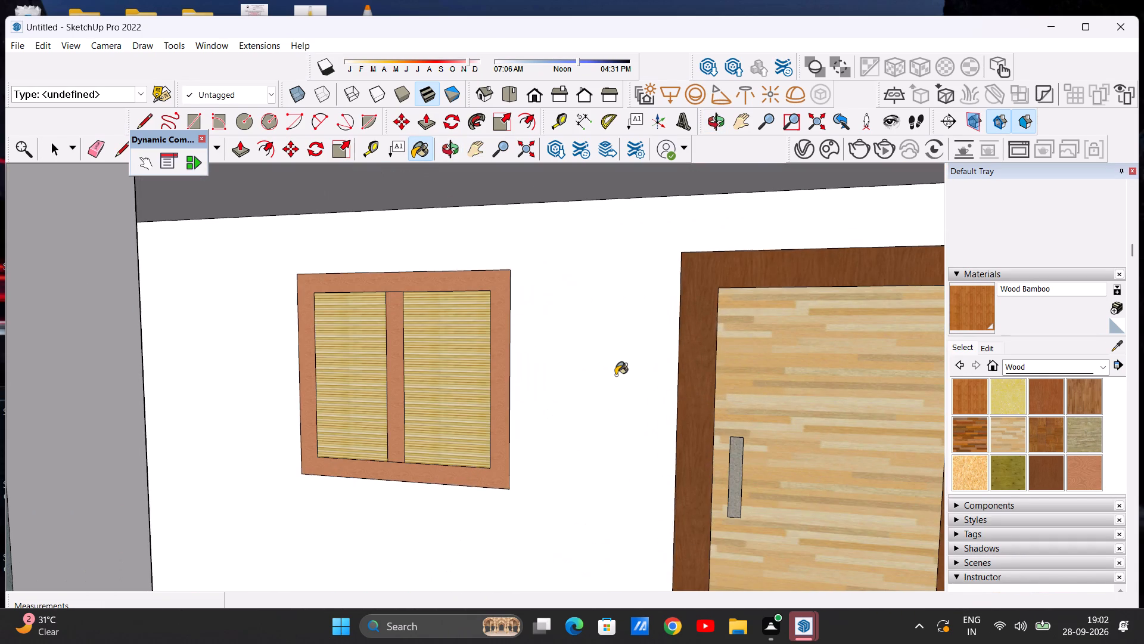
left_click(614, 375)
Repaint the porch wall around the door and window with the Marble Carrara Gold Floor Tile material.
scroll(626, 376, "down", 10)
middle_click_drag(619, 387, 698, 408)
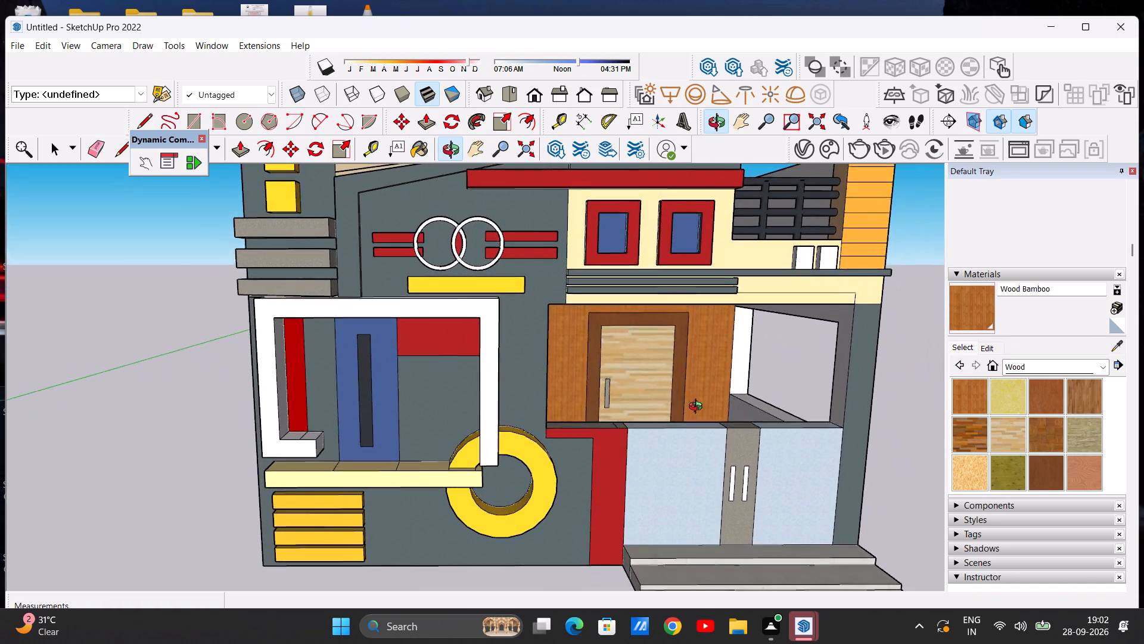
middle_click_drag(698, 408, 601, 371)
scroll(636, 378, "up", 11)
scroll(613, 388, "down", 11)
scroll(619, 388, "up", 7)
left_click(1108, 365)
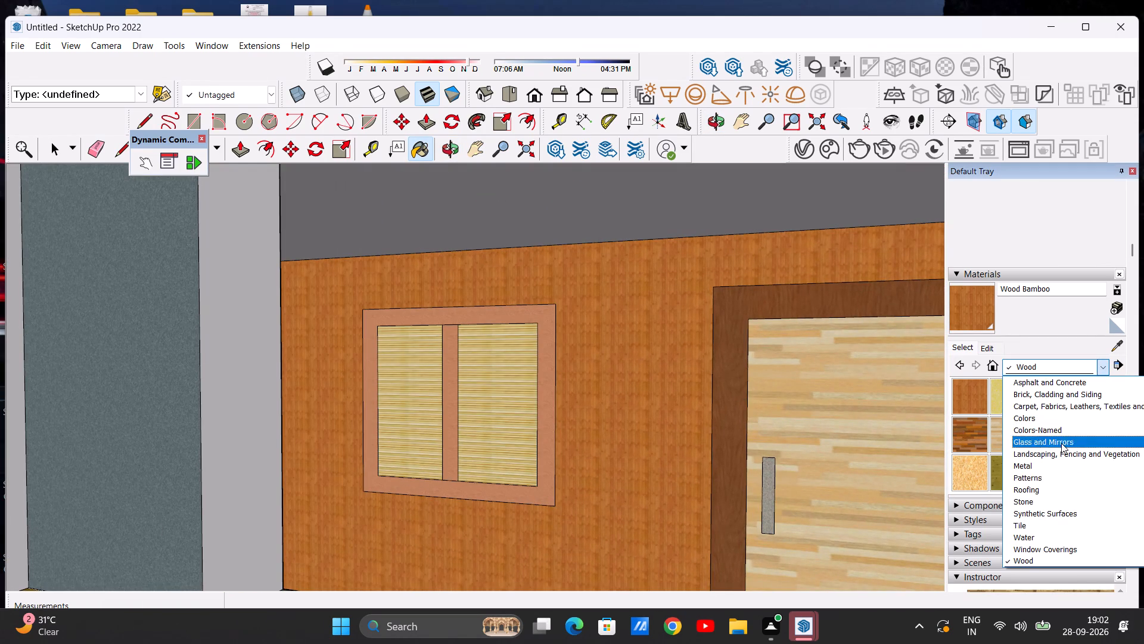
left_click(1027, 524)
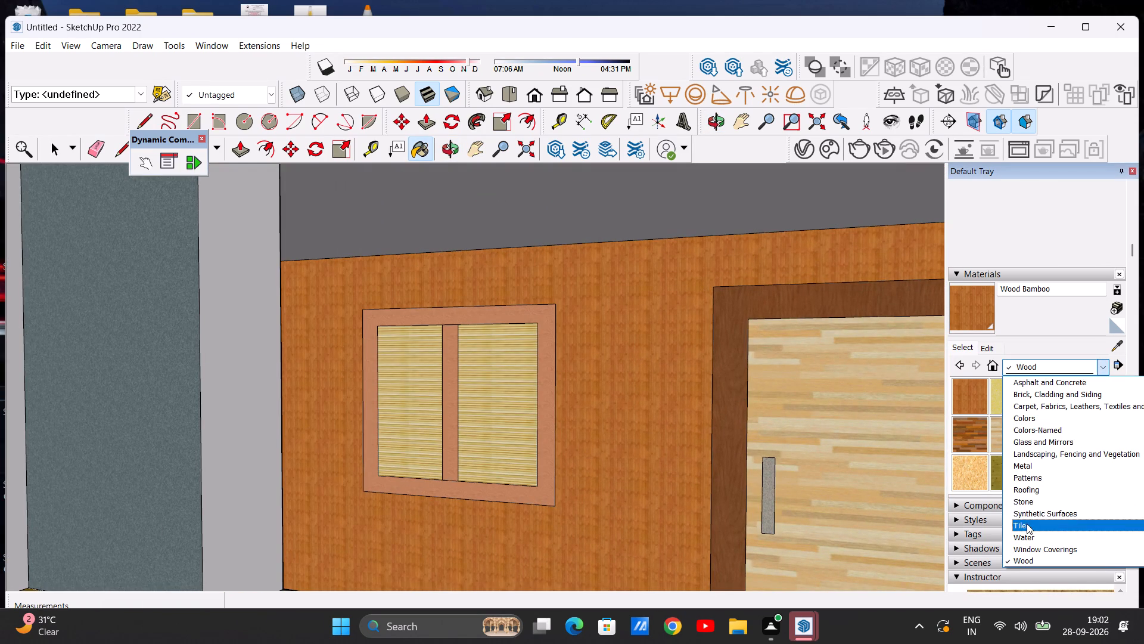
left_click(1047, 472)
left_click(686, 453)
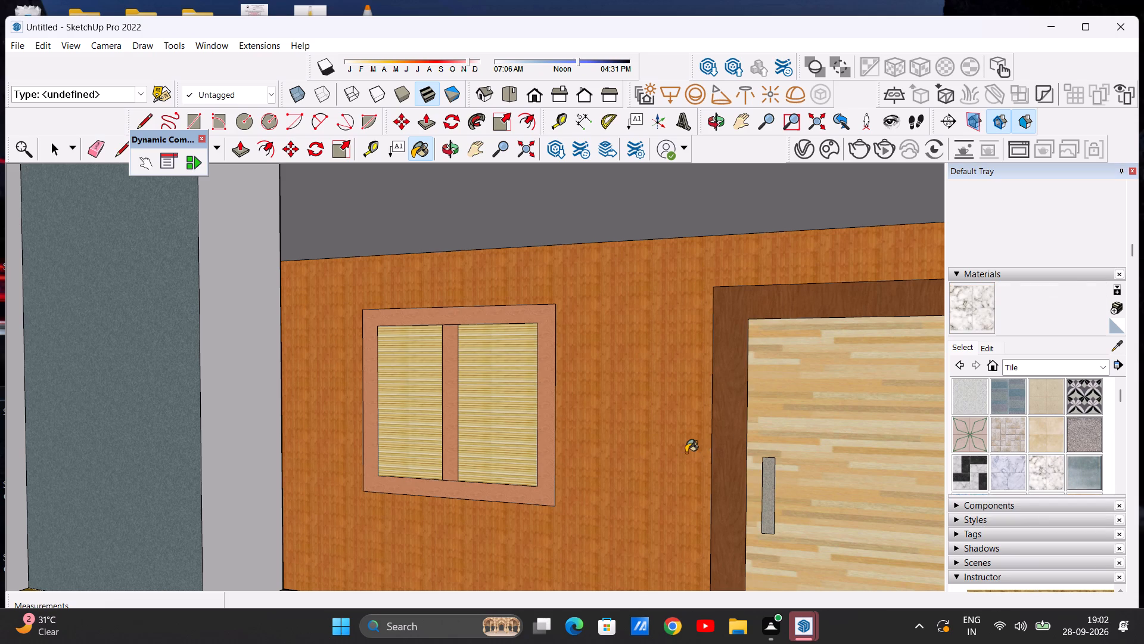
Examine the porch wall finishes through the front and side openings and within the whole house.
scroll(669, 428, "down", 10)
scroll(664, 413, "up", 5)
middle_click_drag(663, 417, 471, 448)
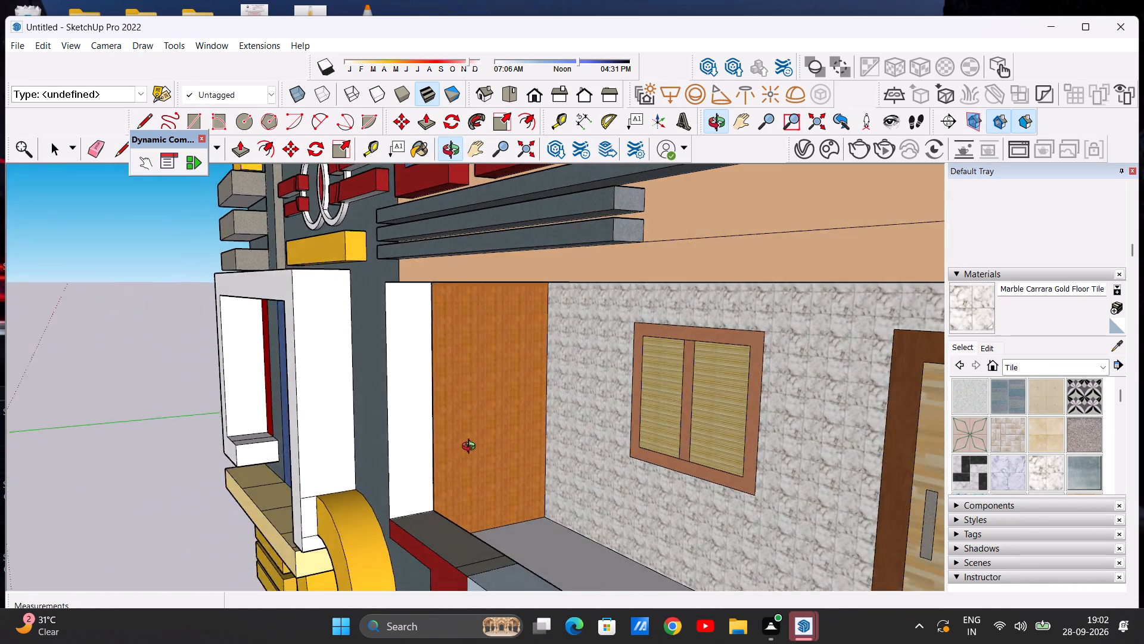
middle_click_drag(471, 448, 464, 451)
scroll(499, 424, "up", 4)
scroll(557, 423, "down", 9)
middle_click_drag(587, 436, 756, 439)
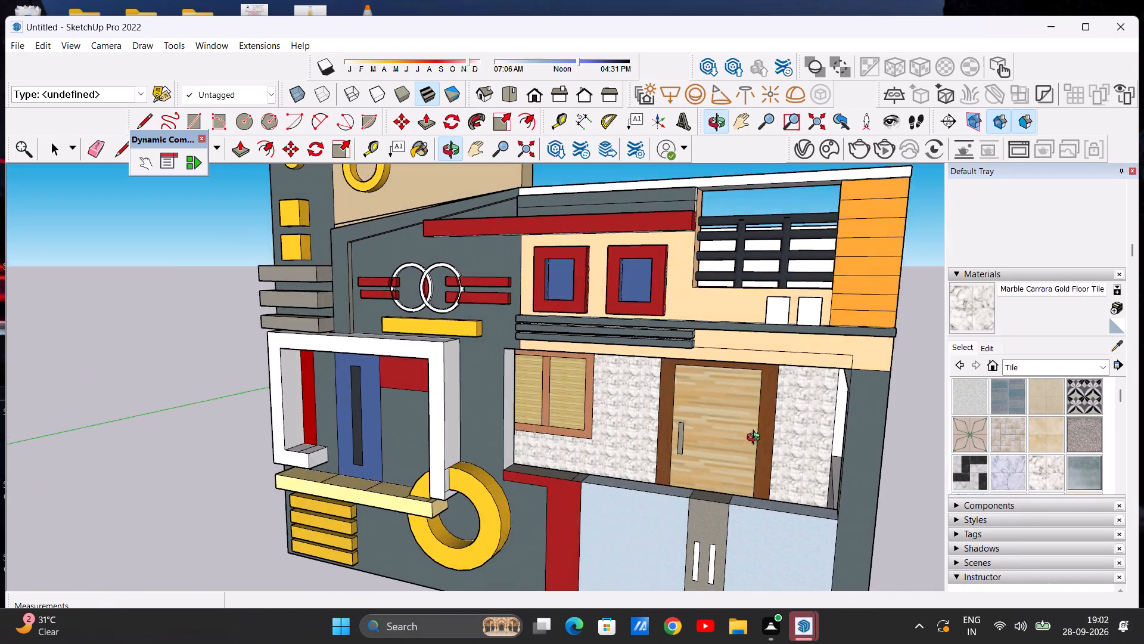
middle_click_drag(756, 439, 804, 419)
scroll(784, 401, "down", 5)
scroll(769, 394, "up", 4)
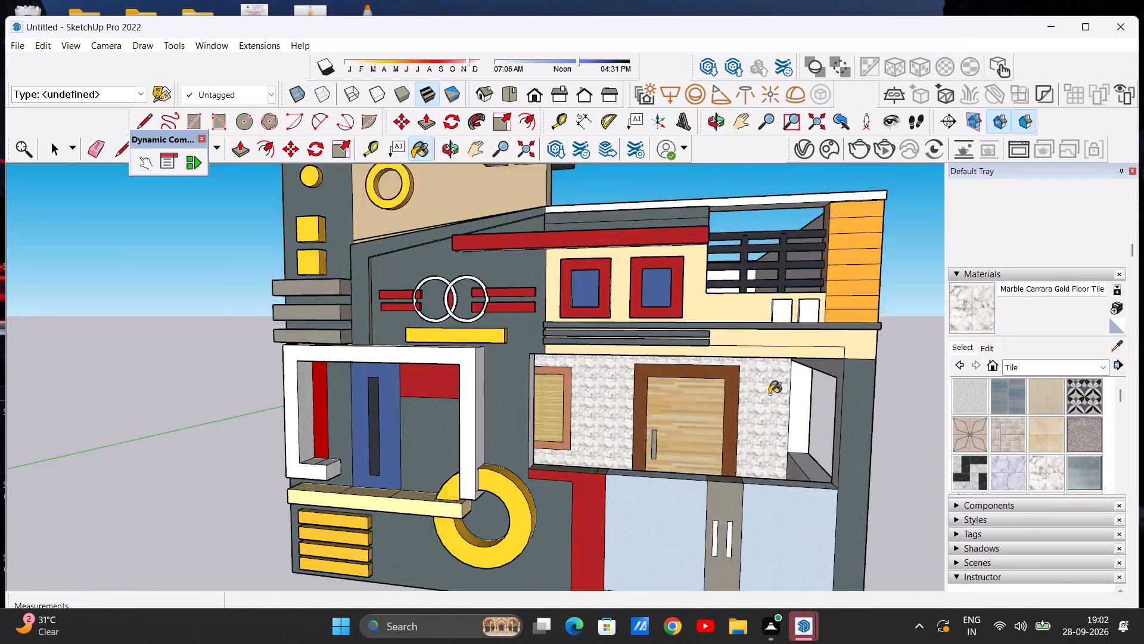
scroll(769, 394, "up", 4)
middle_click_drag(723, 394, 511, 388)
scroll(534, 374, "down", 9)
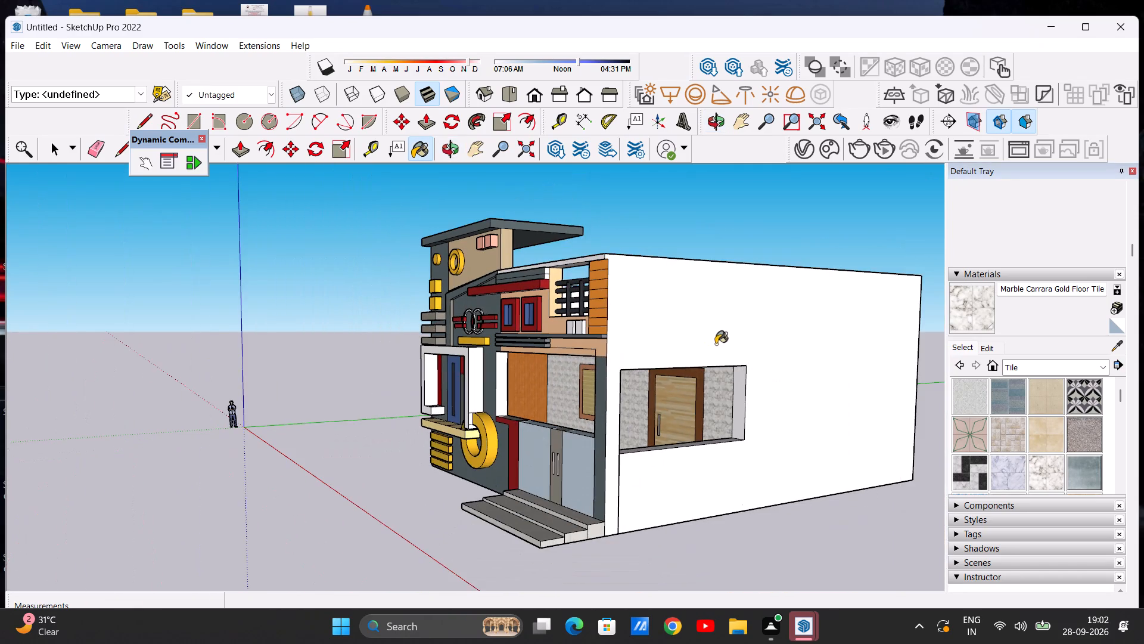
middle_click_drag(314, 437, 577, 419)
scroll(608, 381, "up", 3)
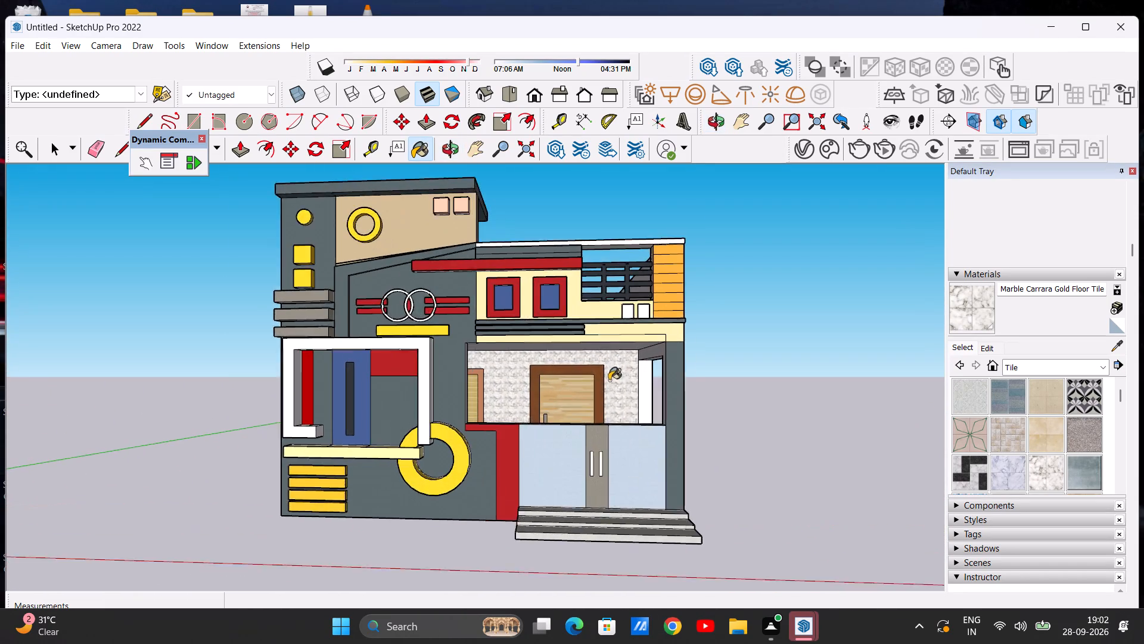
Paint the porch opening's side return and the inner face of the open side wall with Marble Carrara Gold Floor Tile.
middle_click_drag(582, 392, 486, 411)
scroll(433, 389, "up", 5)
left_click(448, 383)
scroll(480, 402, "down", 5)
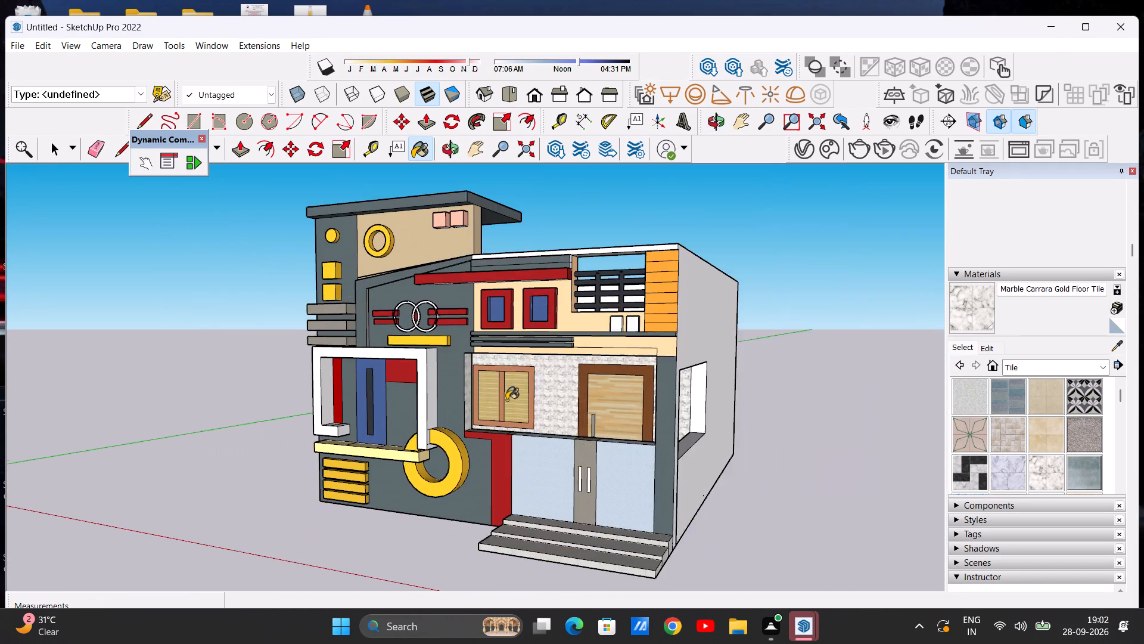
middle_click_drag(537, 404, 750, 404)
scroll(643, 394, "up", 5)
left_click(638, 388)
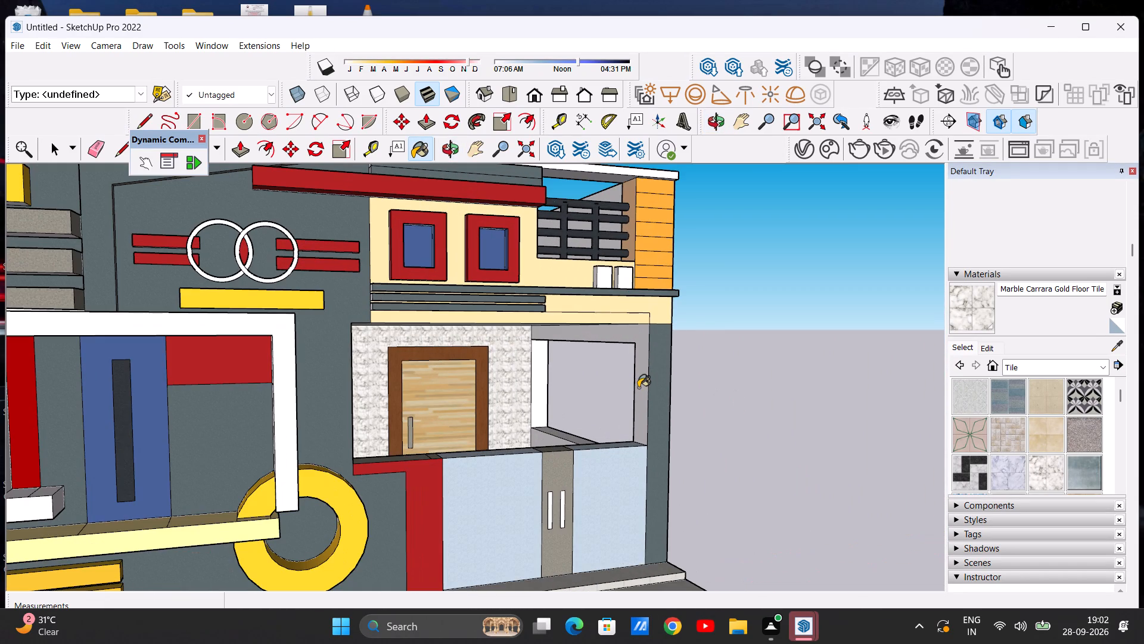
Paint the long exterior side wall around the porch's side opening with Terrazzo Tile Light.
scroll(636, 390, "down", 3)
middle_click_drag(592, 394, 509, 396)
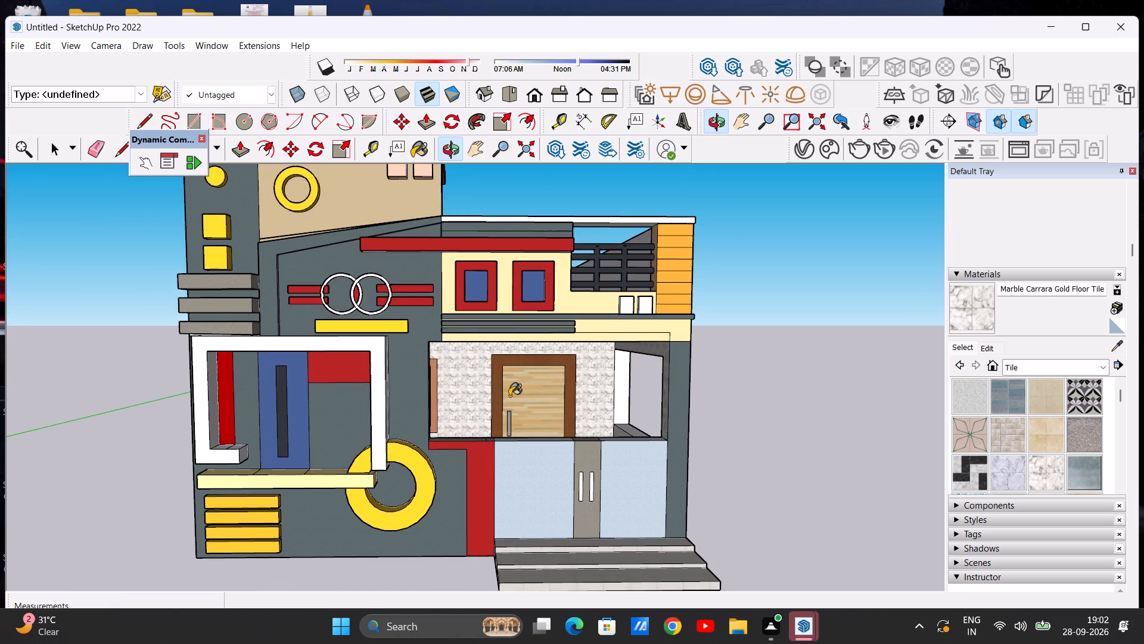
scroll(509, 396, "down", 12)
scroll(489, 405, "up", 11)
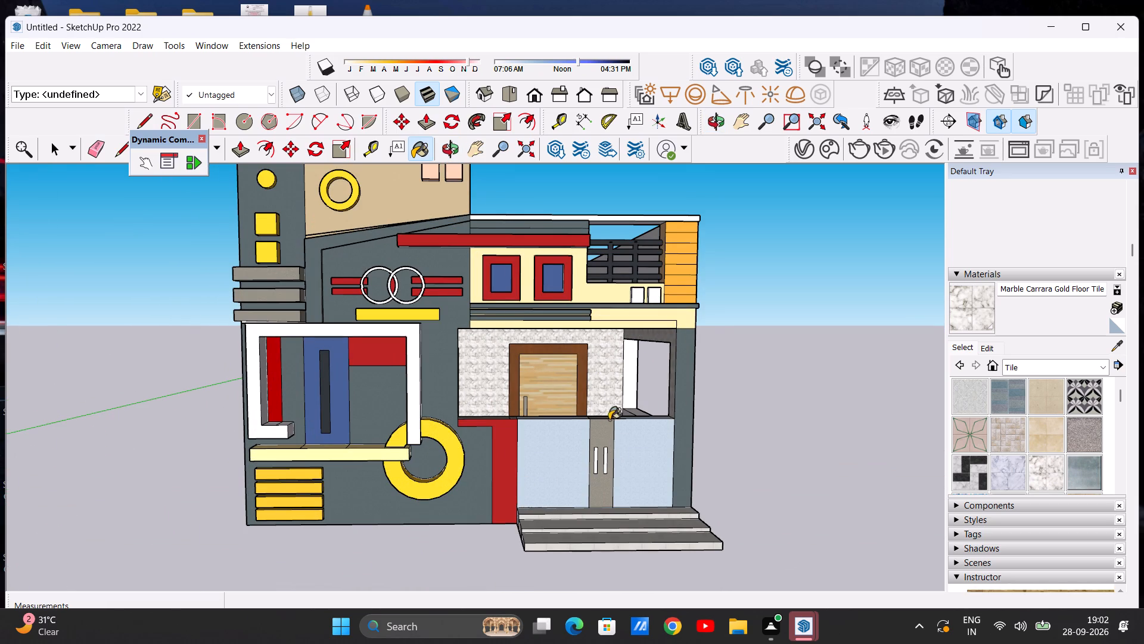
middle_click_drag(592, 413, 223, 441)
scroll(585, 361, "down", 5)
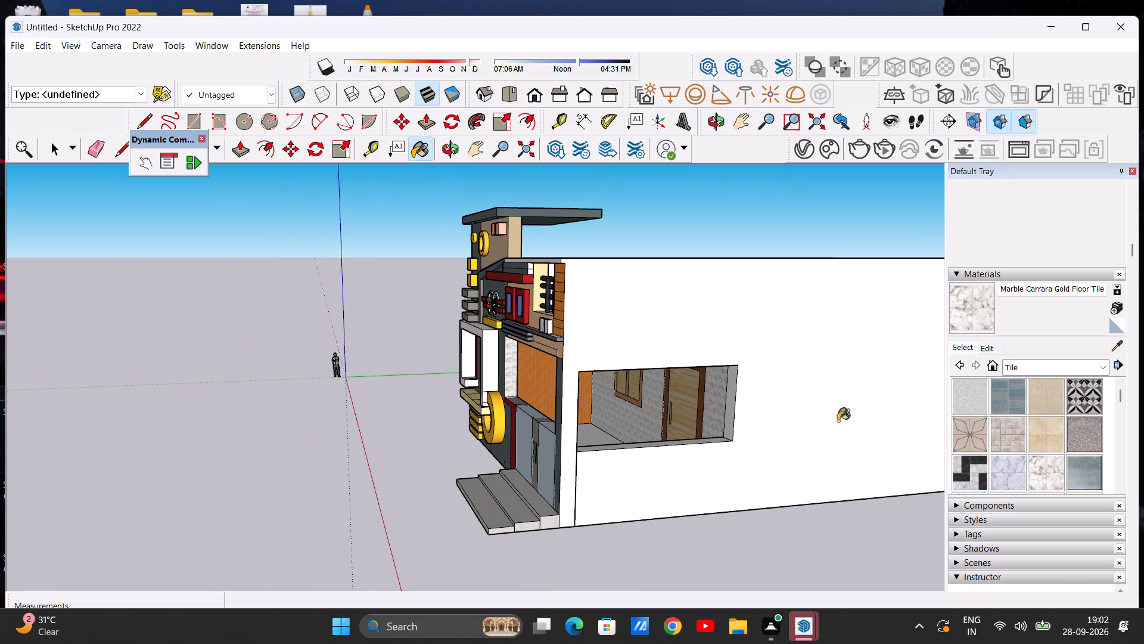
left_click(1102, 363)
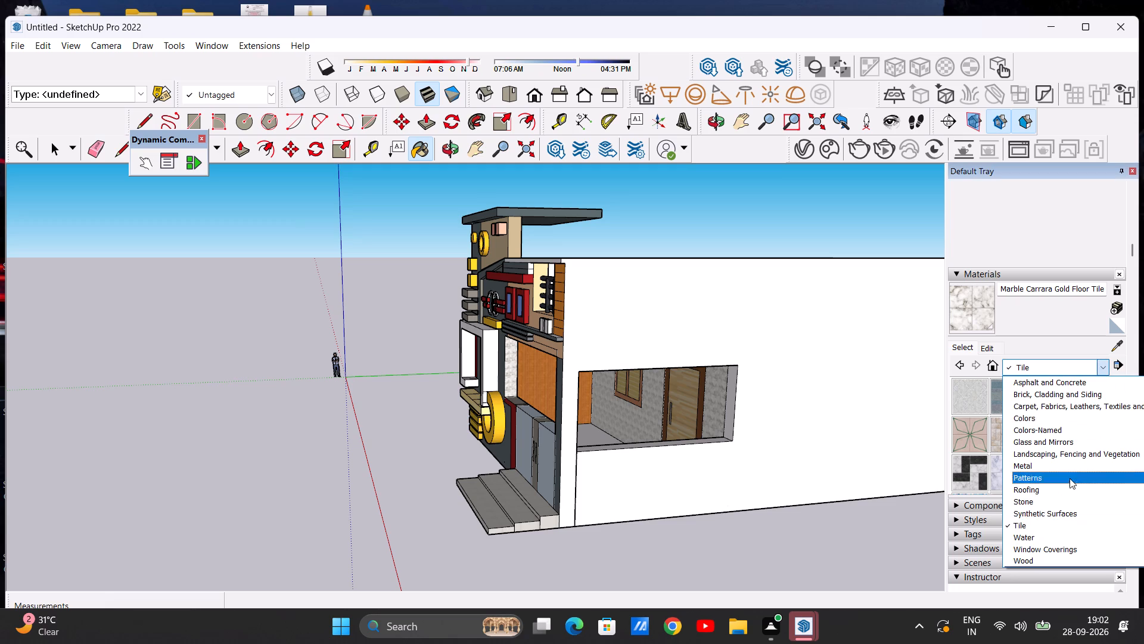
left_click(1049, 515)
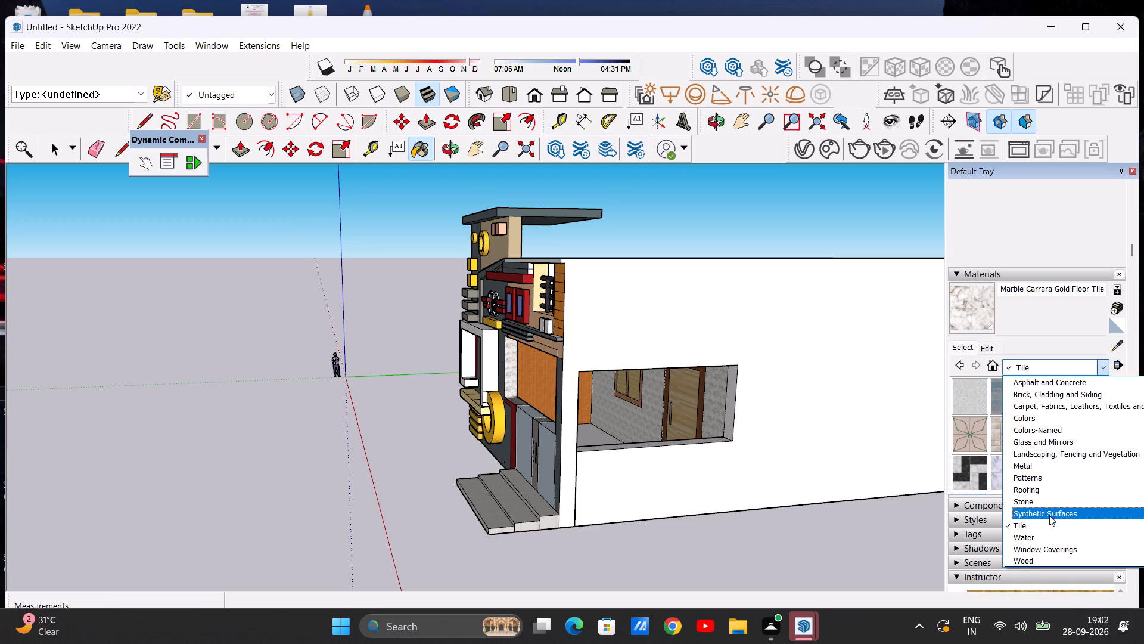
left_click(1003, 459)
left_click(891, 445)
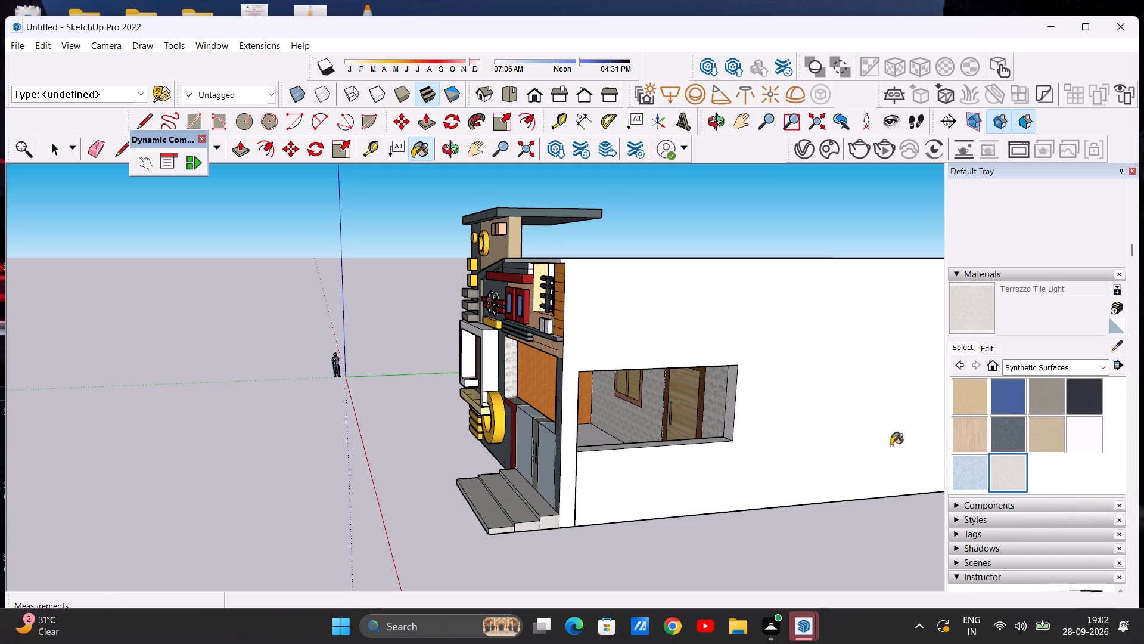
Paint the house's long side wall, rear wall, opposite side wall and its base strip with Formica Graystone.
left_click(1059, 405)
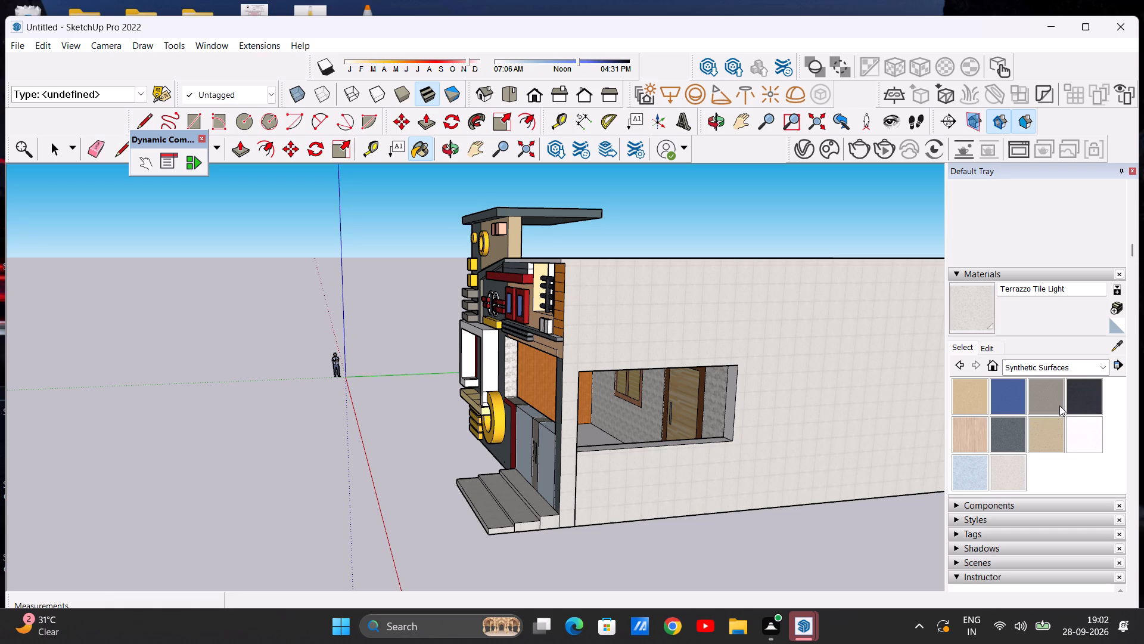
left_click(882, 411)
scroll(709, 422, "down", 5)
middle_click_drag(804, 407, 396, 405)
left_click(577, 435)
scroll(765, 417, "down", 4)
middle_click_drag(660, 441, 318, 442)
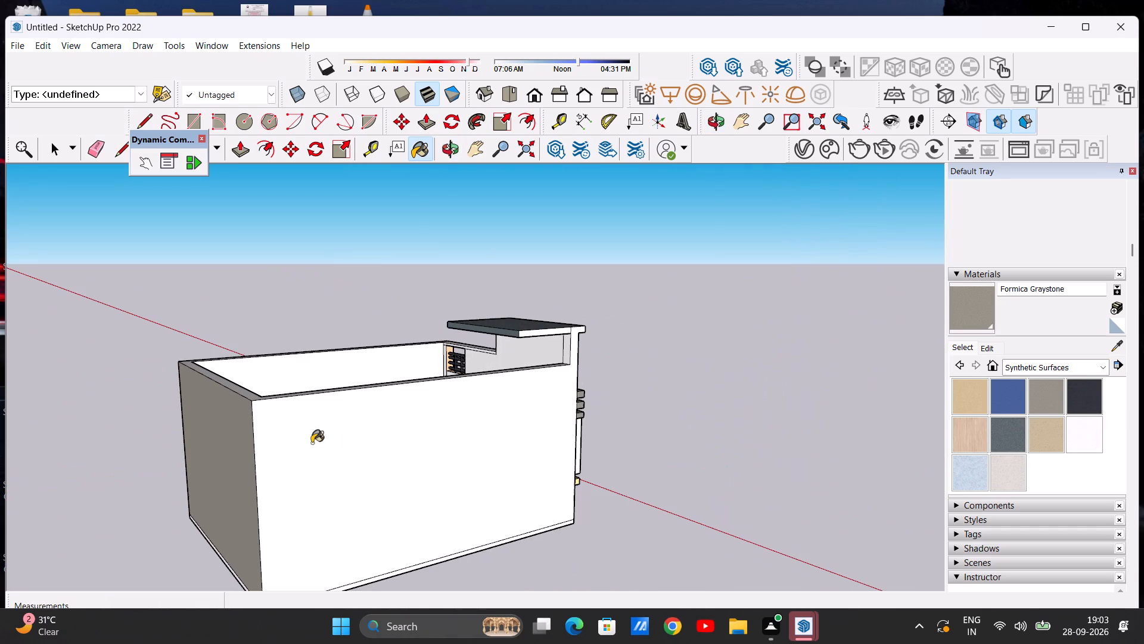
left_click(366, 445)
scroll(620, 444, "down", 3)
middle_click_drag(805, 451, 495, 466)
scroll(403, 518, "up", 7)
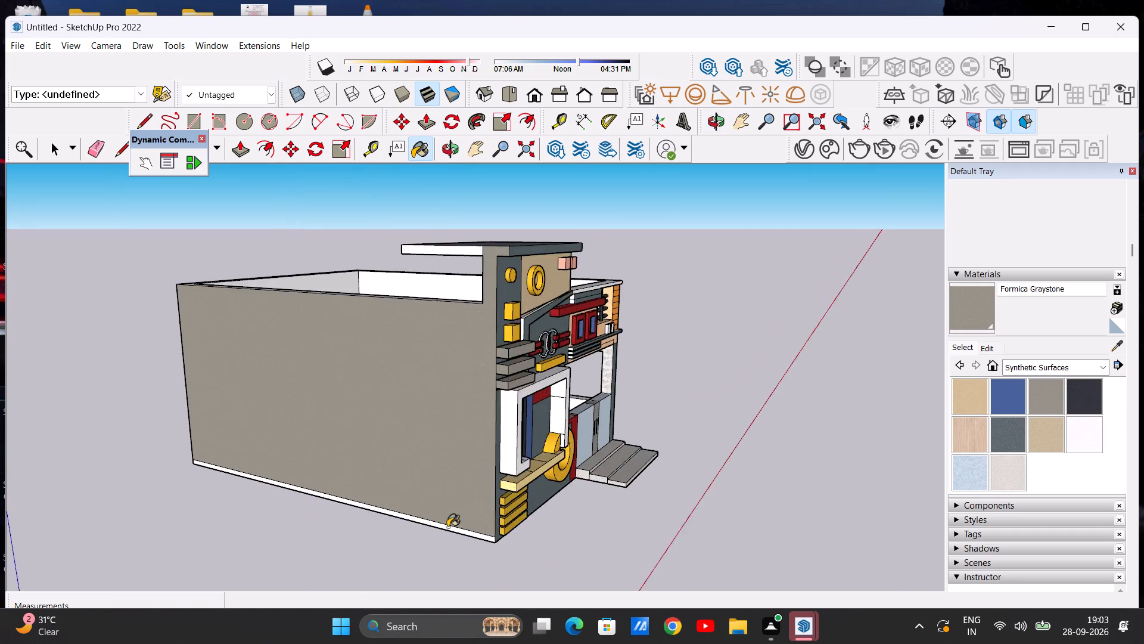
scroll(447, 527, "up", 4)
left_click(455, 529)
Examine the front elevation as a whole and close up around the entrance steps and porch.
scroll(632, 481, "down", 4)
middle_click_drag(800, 470, 489, 449)
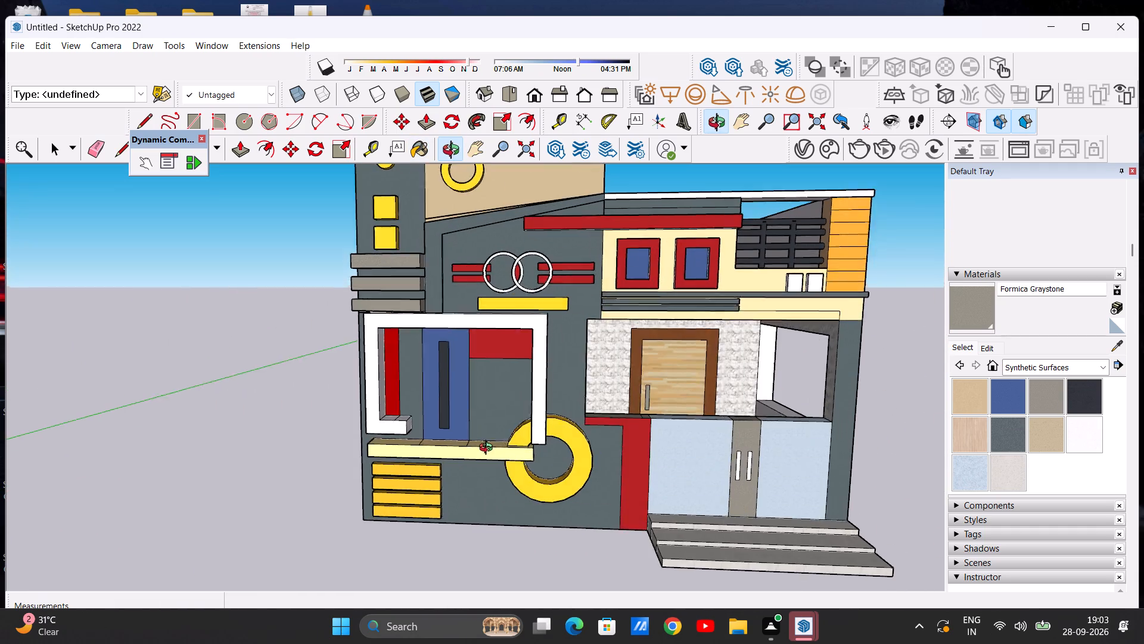
middle_click_drag(489, 449, 489, 448)
scroll(627, 466, "down", 8)
scroll(600, 358, "up", 6)
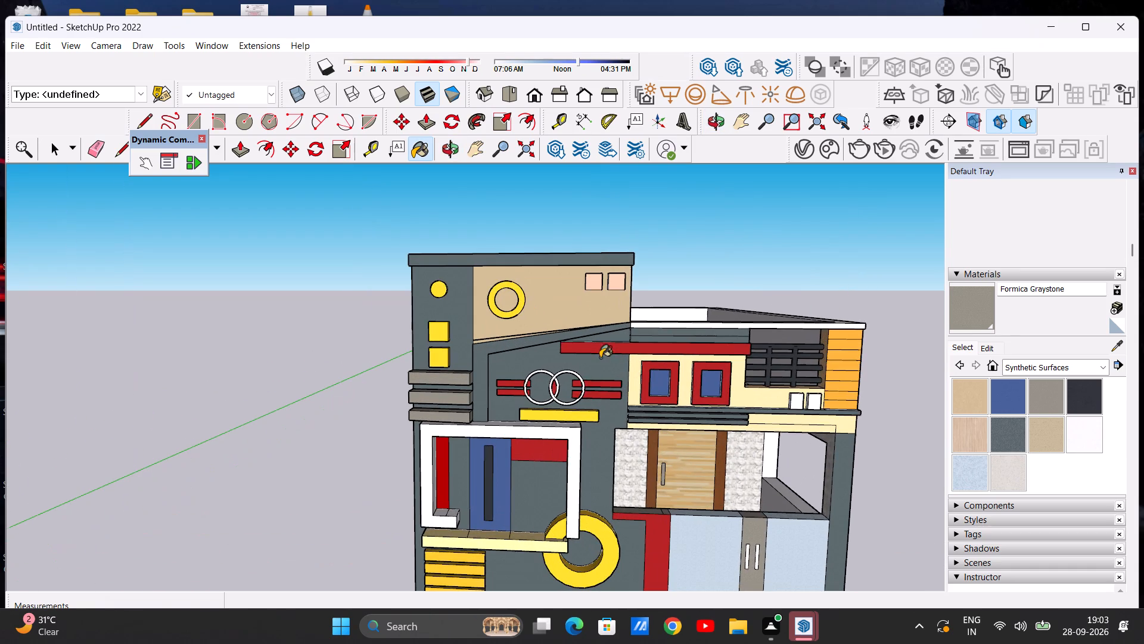
scroll(593, 392, "down", 4)
middle_click_drag(601, 545, 601, 543)
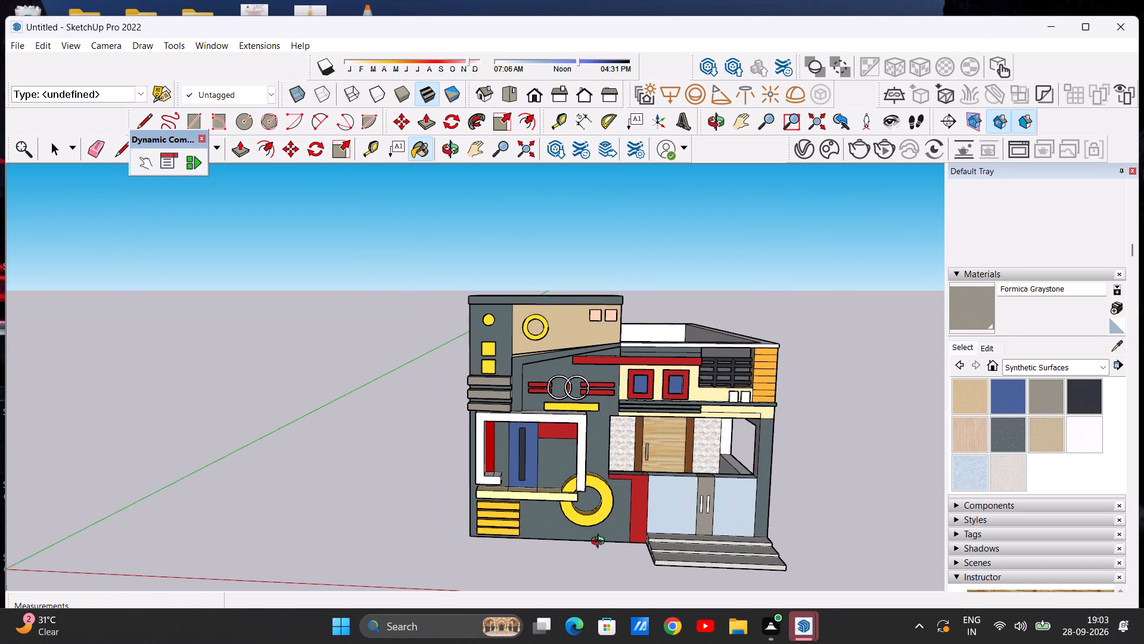
middle_click_drag(601, 543, 618, 509)
scroll(683, 532, "up", 6)
middle_click_drag(683, 532, 685, 603)
scroll(688, 581, "up", 1)
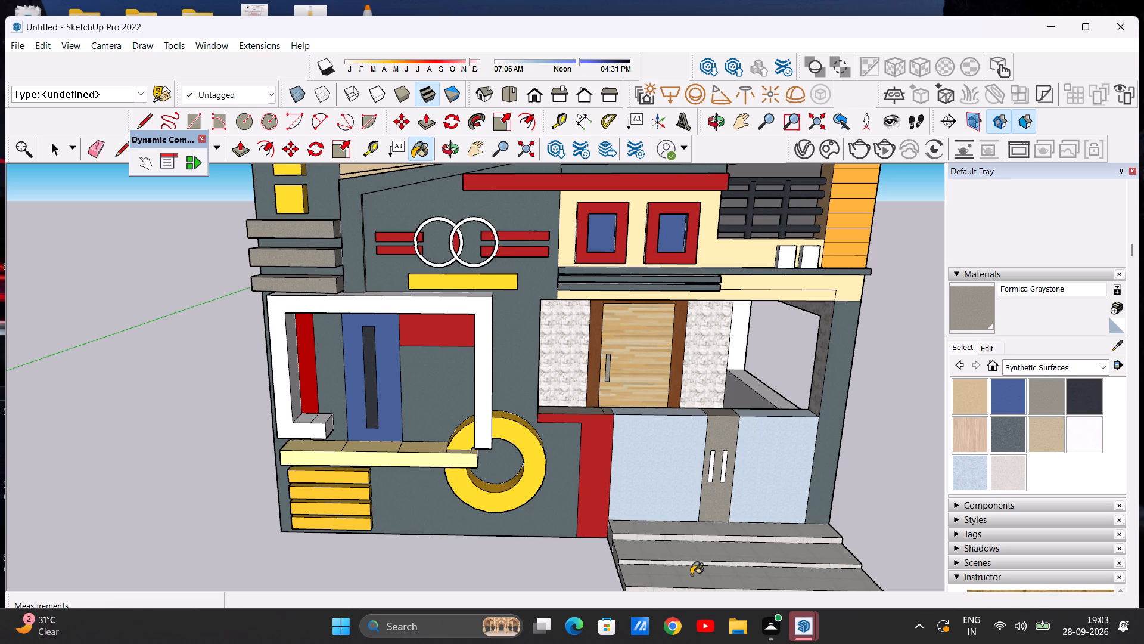
scroll(683, 477, "down", 7)
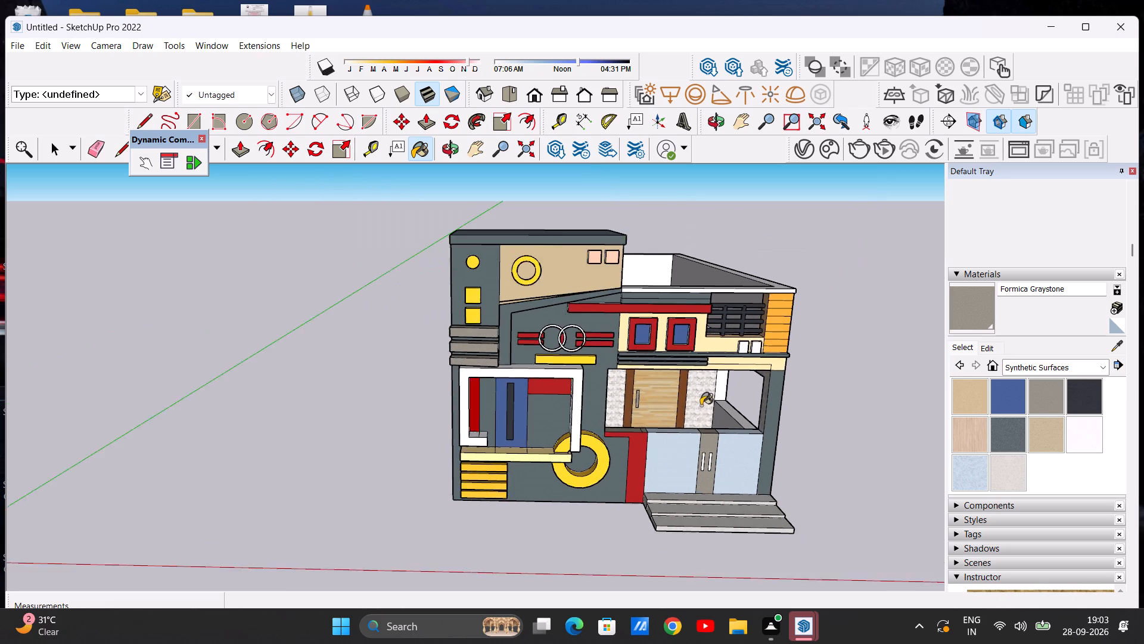
middle_click_drag(700, 486, 694, 415)
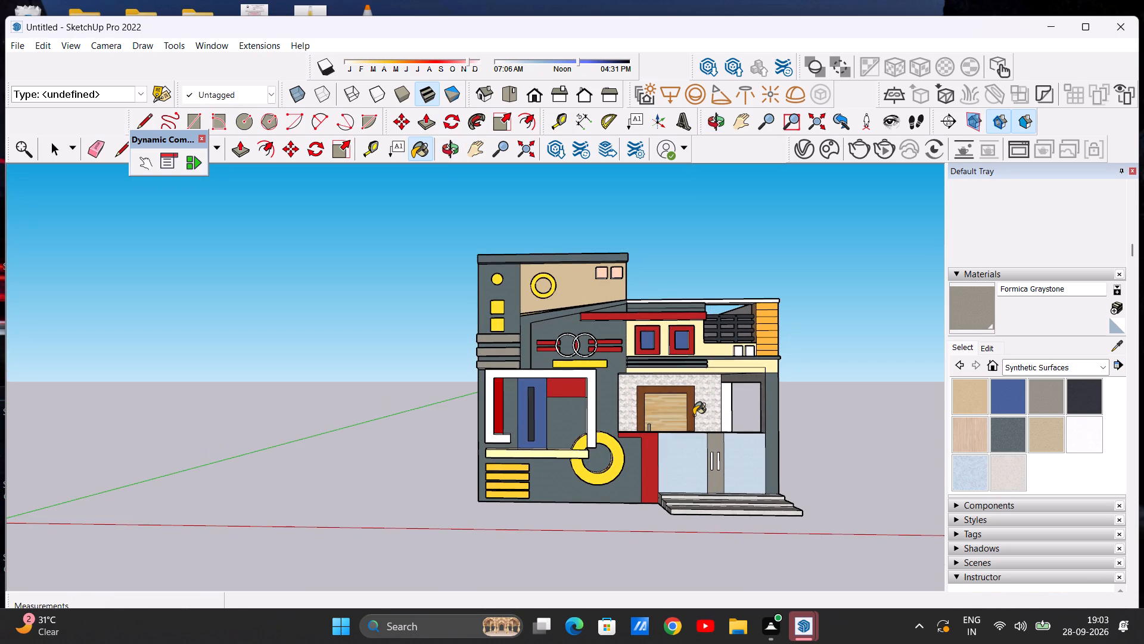
scroll(840, 432, "up", 3)
Paint both side returns, the sill and the top underside of the porch's side wall opening with Formica Graystone.
middle_click_drag(779, 421, 538, 425)
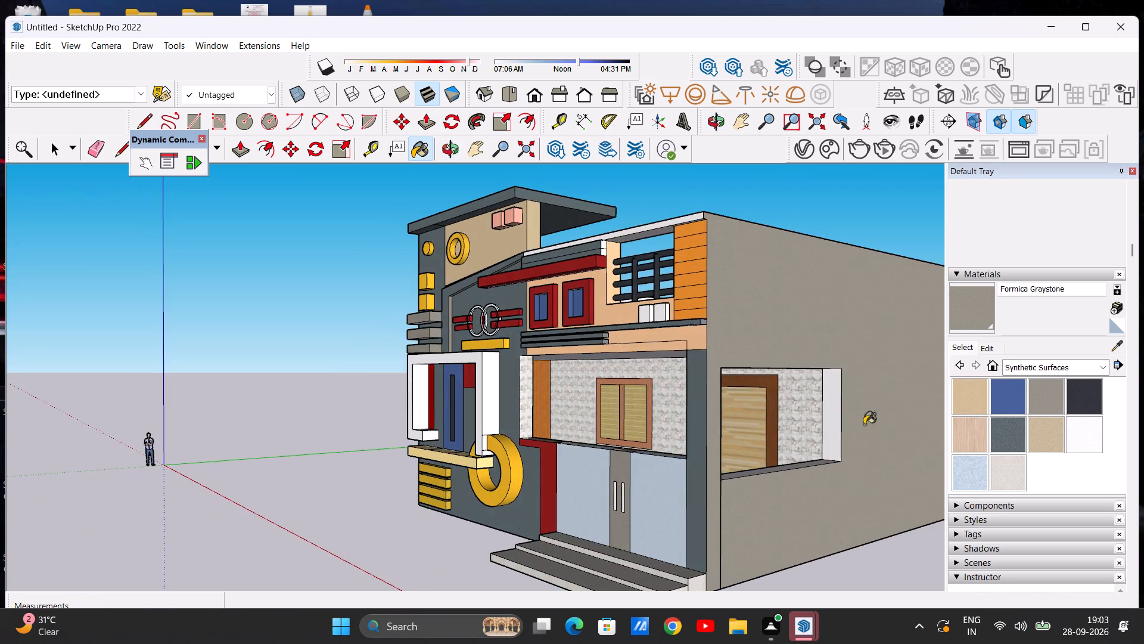
scroll(921, 421, "up", 5)
left_click(770, 431)
middle_click_drag(734, 485, 698, 553)
scroll(686, 553, "up", 2)
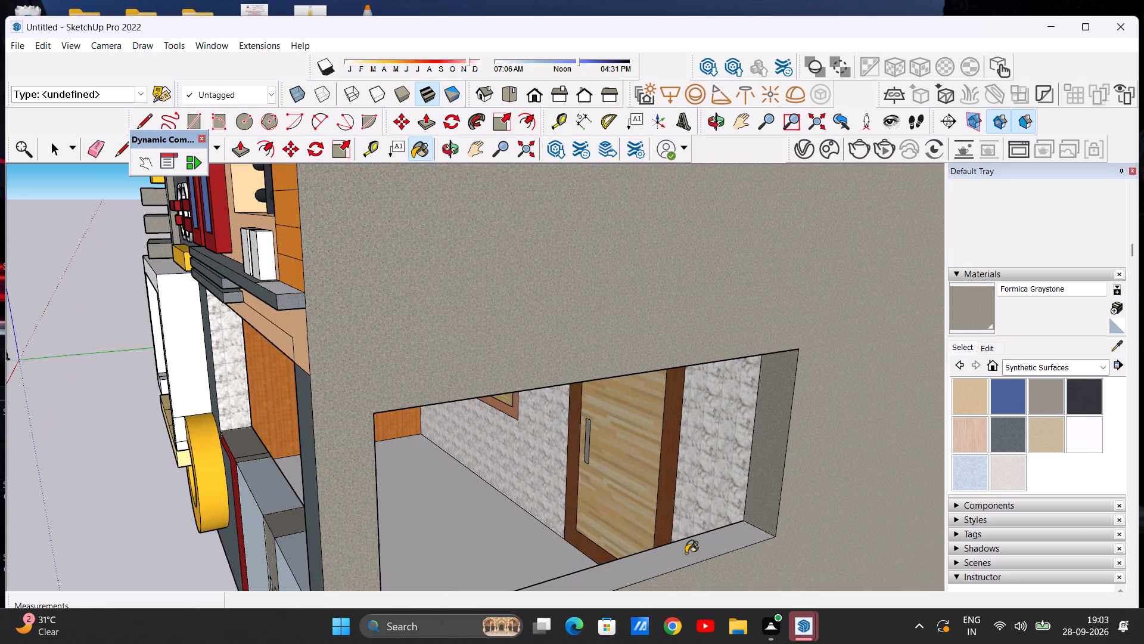
left_click(685, 553)
scroll(705, 465, "down", 6)
middle_click_drag(703, 508, 714, 303)
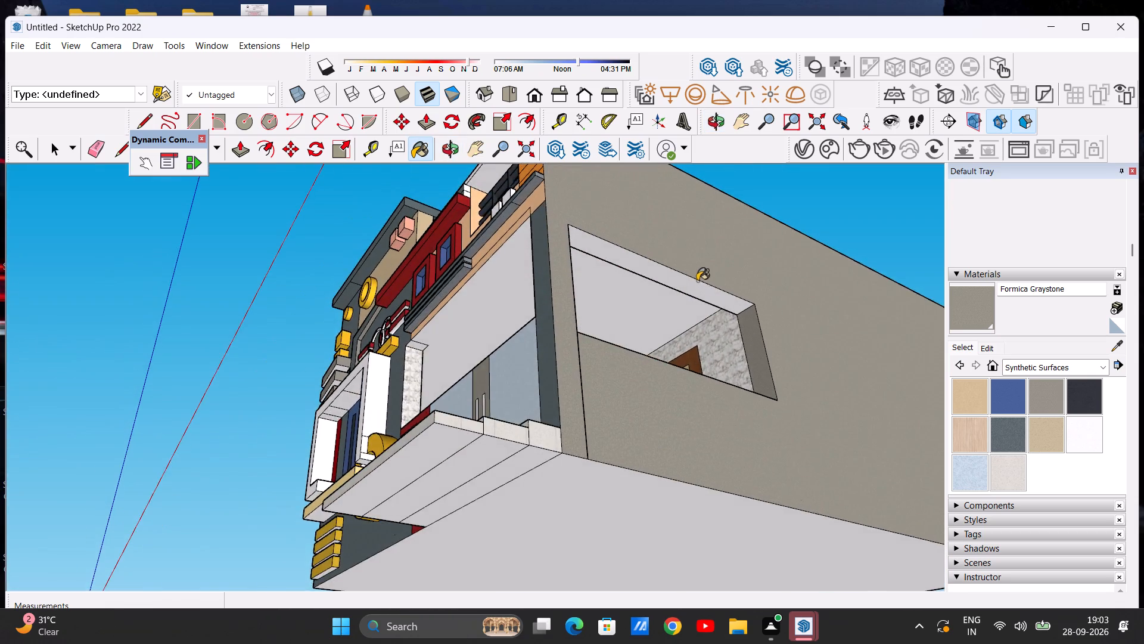
scroll(694, 278, "up", 5)
left_click(679, 284)
scroll(719, 342, "down", 5)
middle_click_drag(720, 363, 456, 447)
scroll(293, 392, "up", 5)
left_click(299, 416)
scroll(415, 448, "down", 3)
scroll(473, 441, "up", 3)
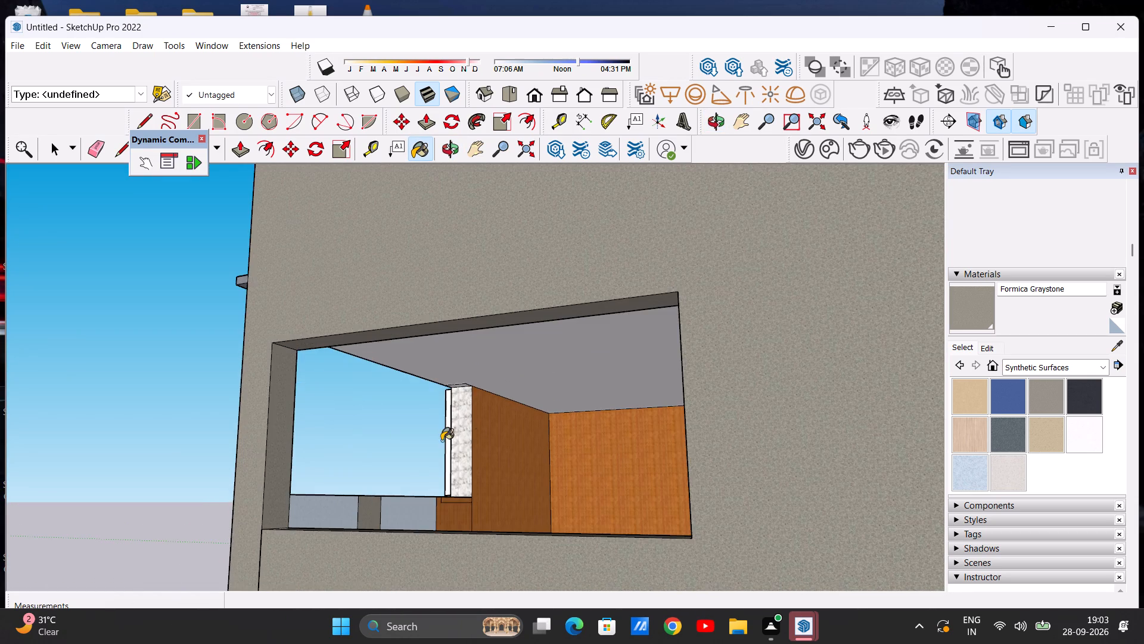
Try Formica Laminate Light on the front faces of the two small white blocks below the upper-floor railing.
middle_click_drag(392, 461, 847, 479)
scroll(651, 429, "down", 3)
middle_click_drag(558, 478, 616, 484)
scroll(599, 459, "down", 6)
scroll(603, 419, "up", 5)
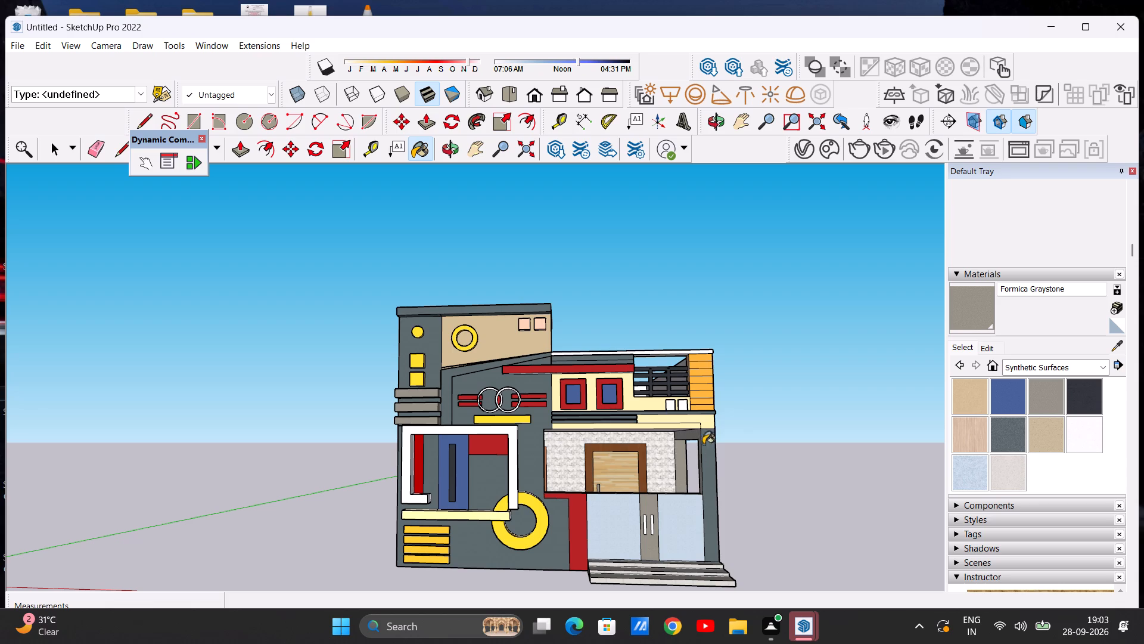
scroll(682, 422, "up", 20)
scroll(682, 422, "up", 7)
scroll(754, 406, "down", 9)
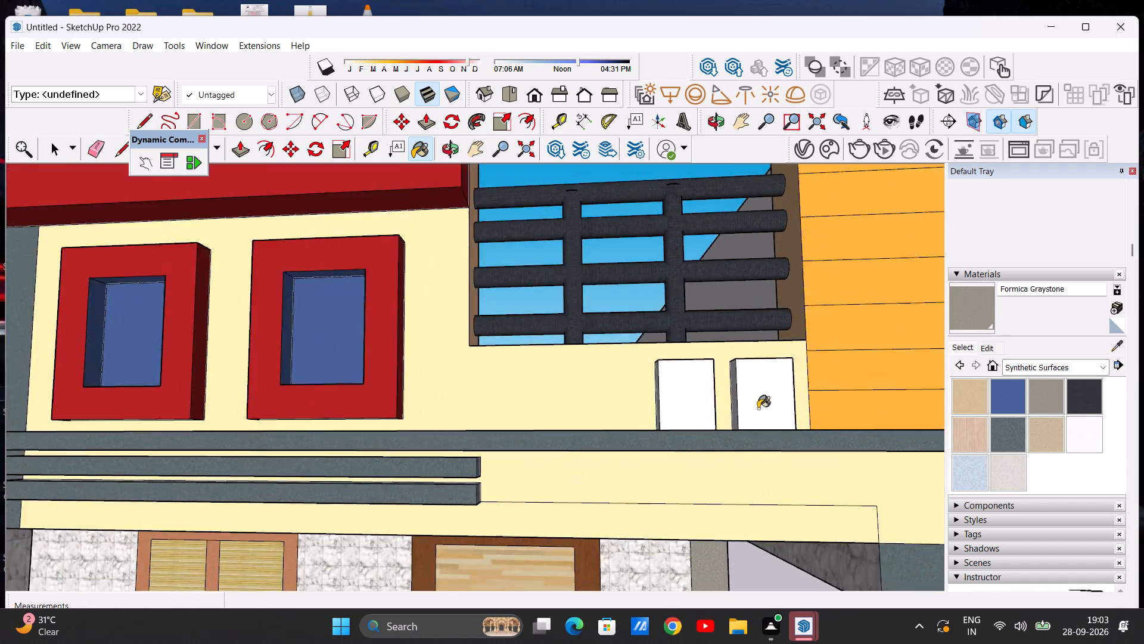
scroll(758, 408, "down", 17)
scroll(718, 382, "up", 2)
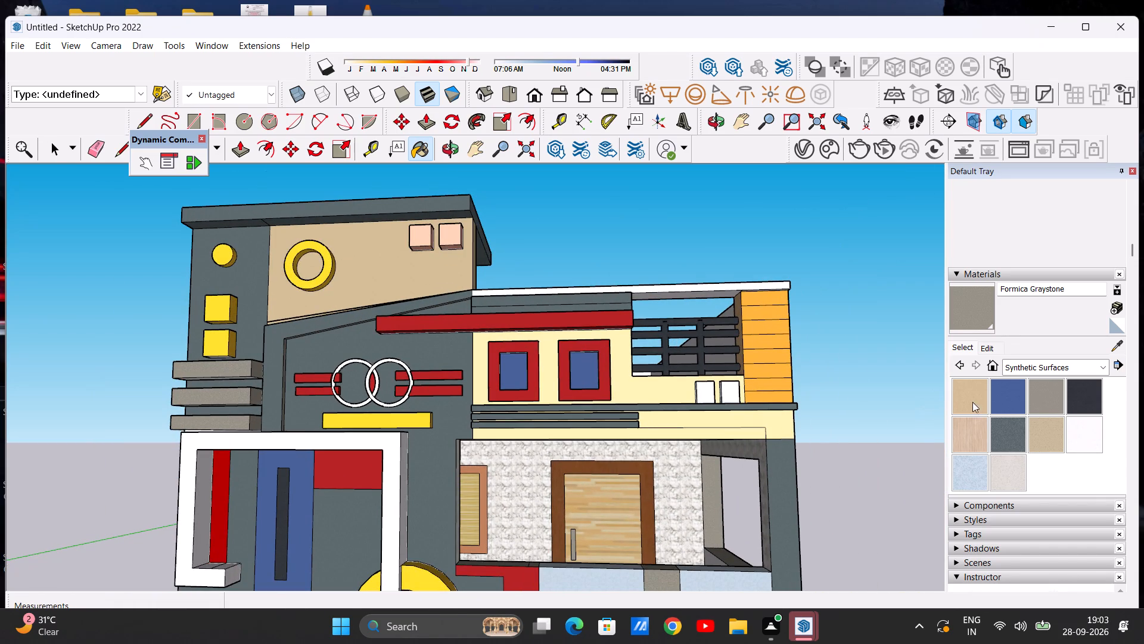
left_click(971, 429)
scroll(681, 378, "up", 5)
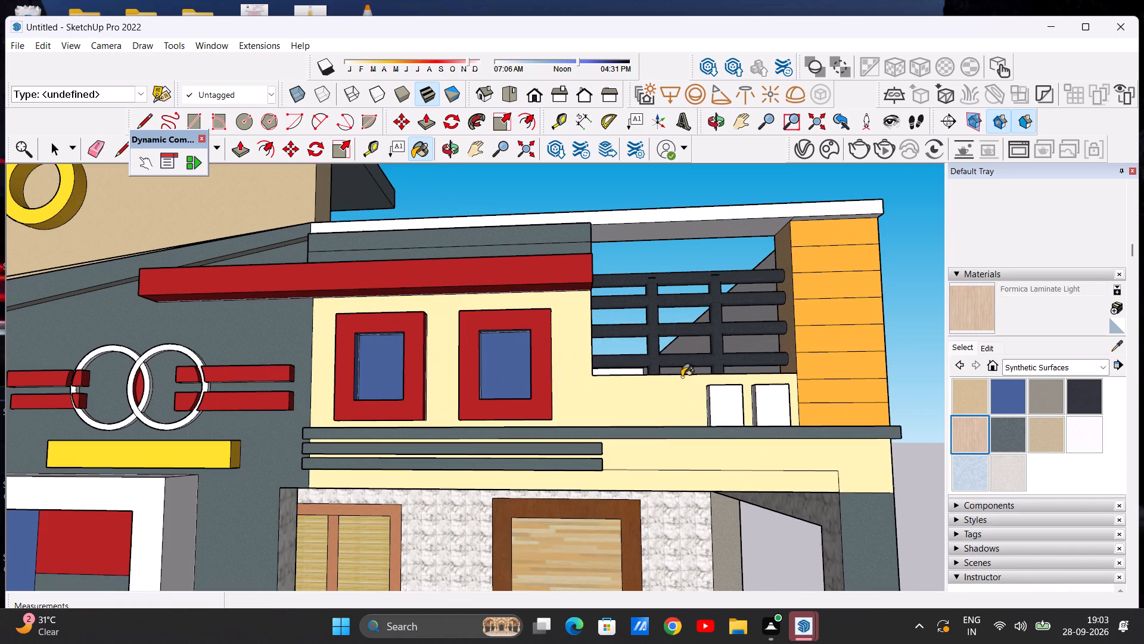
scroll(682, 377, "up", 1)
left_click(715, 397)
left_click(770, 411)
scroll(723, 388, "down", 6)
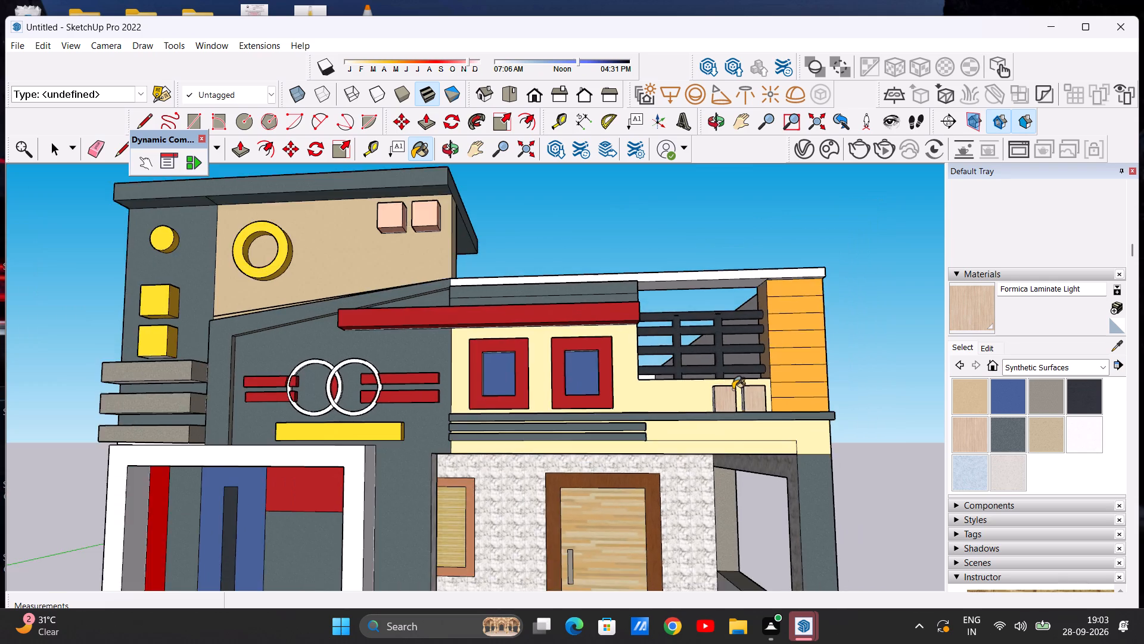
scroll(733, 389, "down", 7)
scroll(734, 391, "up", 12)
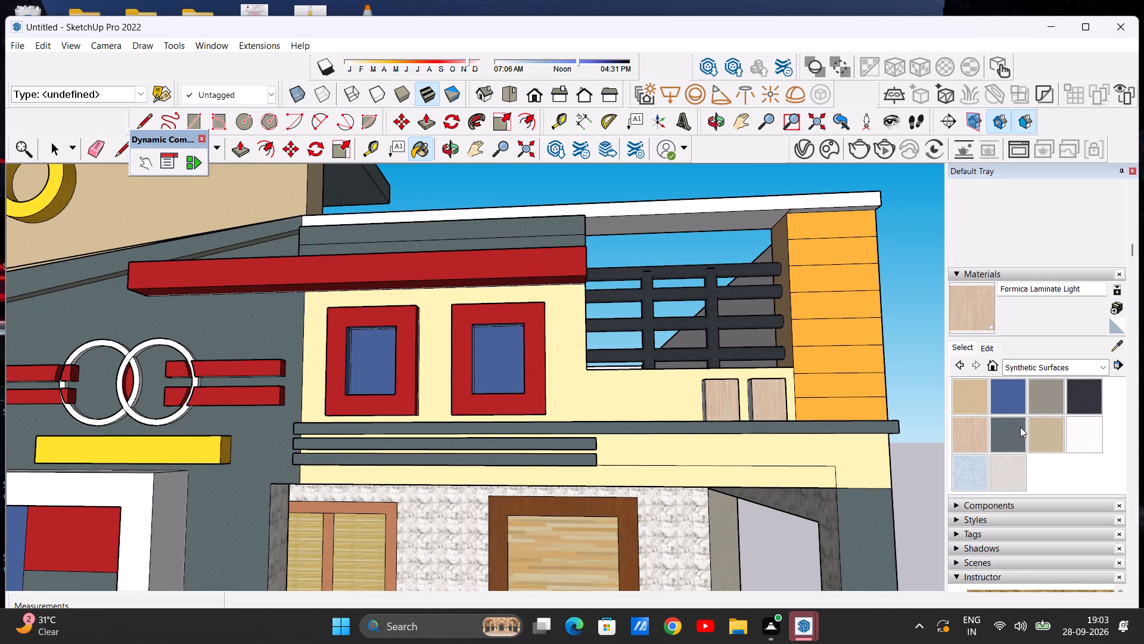
Paint the front and top faces of the two small blocks below the upper-floor railing with Formica Blue.
left_click(1009, 397)
left_click(723, 400)
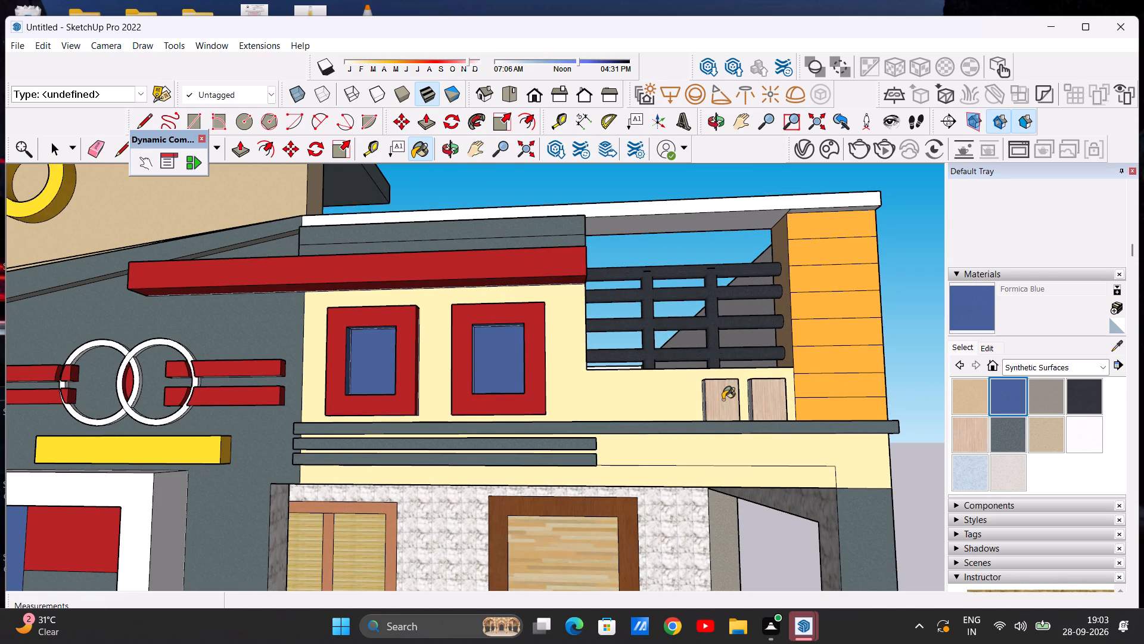
left_click(754, 399)
scroll(748, 400, "down", 14)
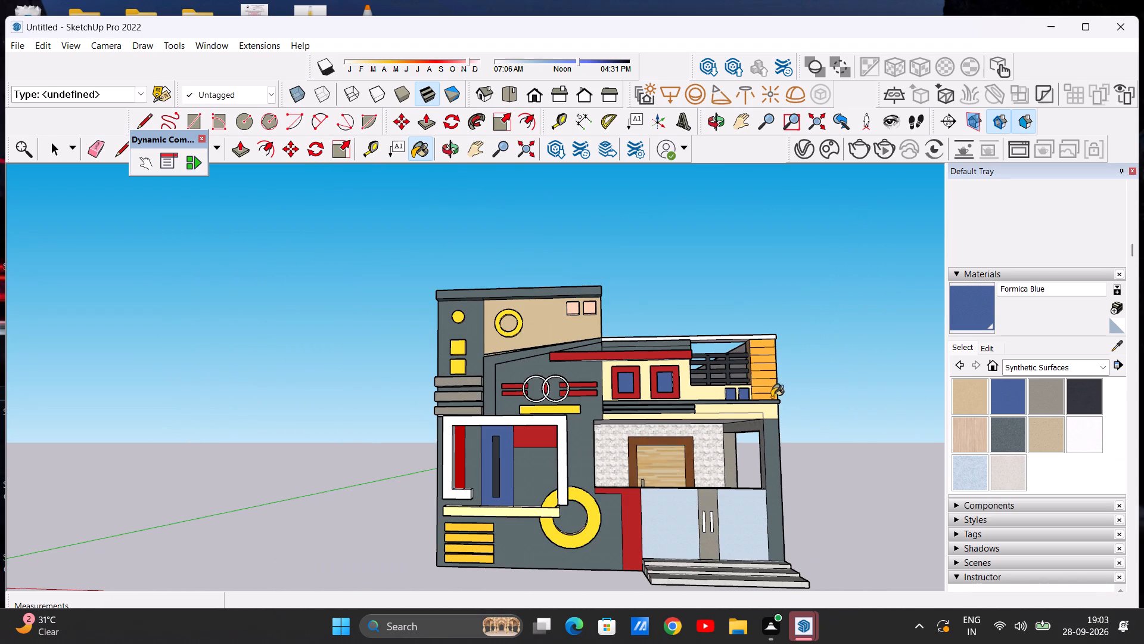
scroll(772, 398, "up", 5)
middle_click_drag(719, 383, 706, 473)
scroll(711, 410, "up", 12)
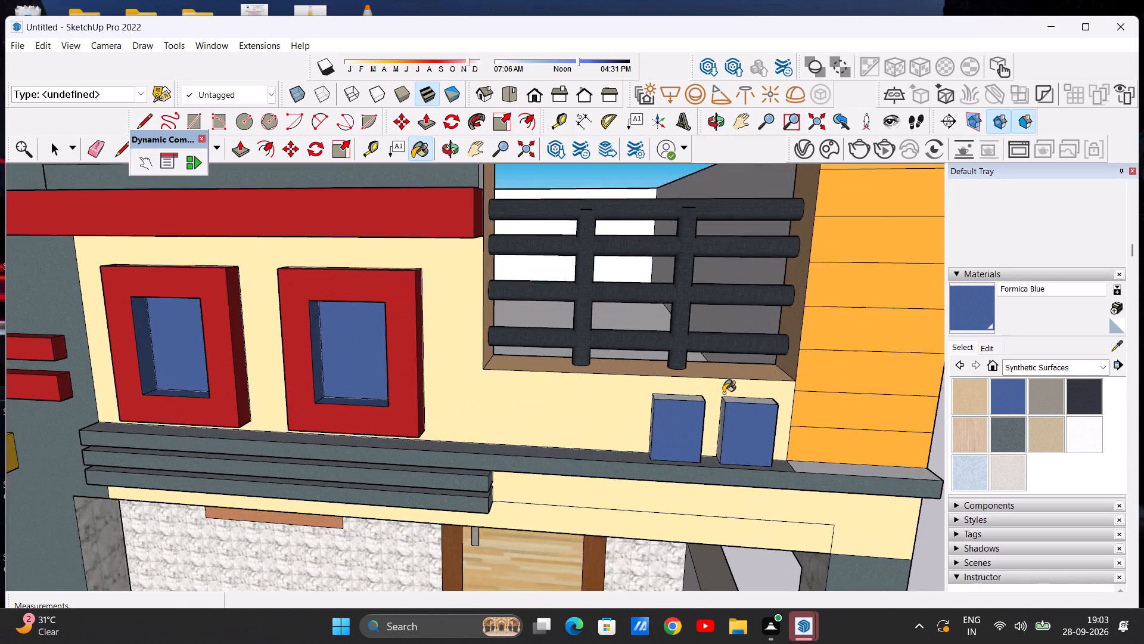
left_click(726, 397)
left_click(674, 399)
scroll(736, 409, "up", 8)
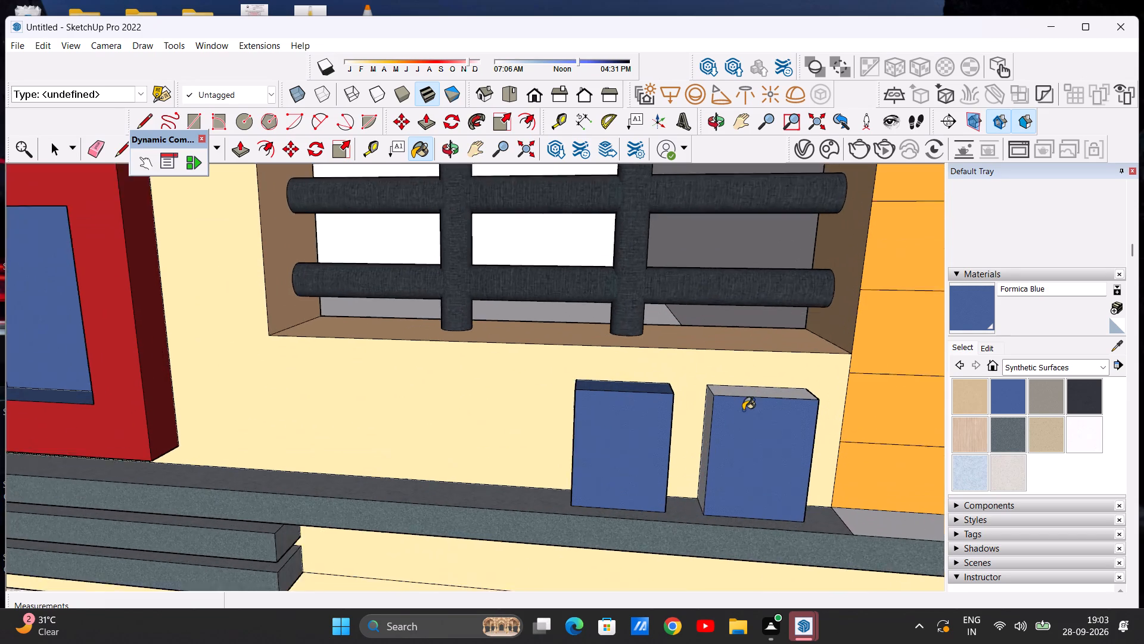
scroll(743, 410, "up", 2)
left_click(735, 389)
Paint the side faces of both small blocks below the railing with Formica Blue.
middle_click_drag(643, 411, 757, 410)
scroll(726, 405, "up", 5)
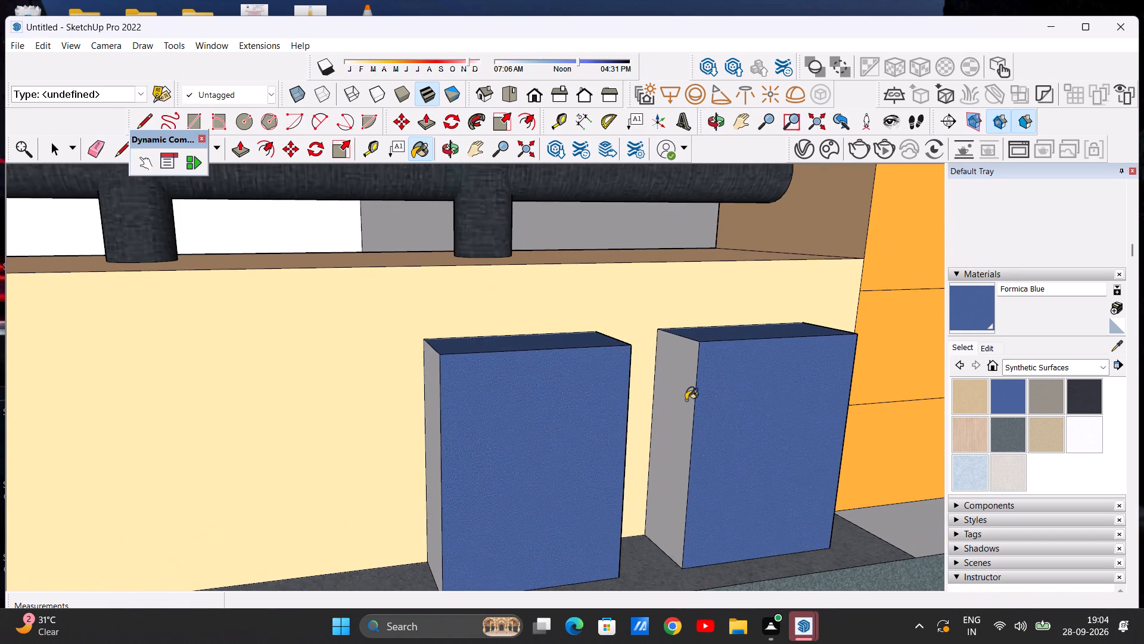
left_click(686, 400)
scroll(715, 385, "down", 6)
middle_click_drag(590, 402, 645, 404)
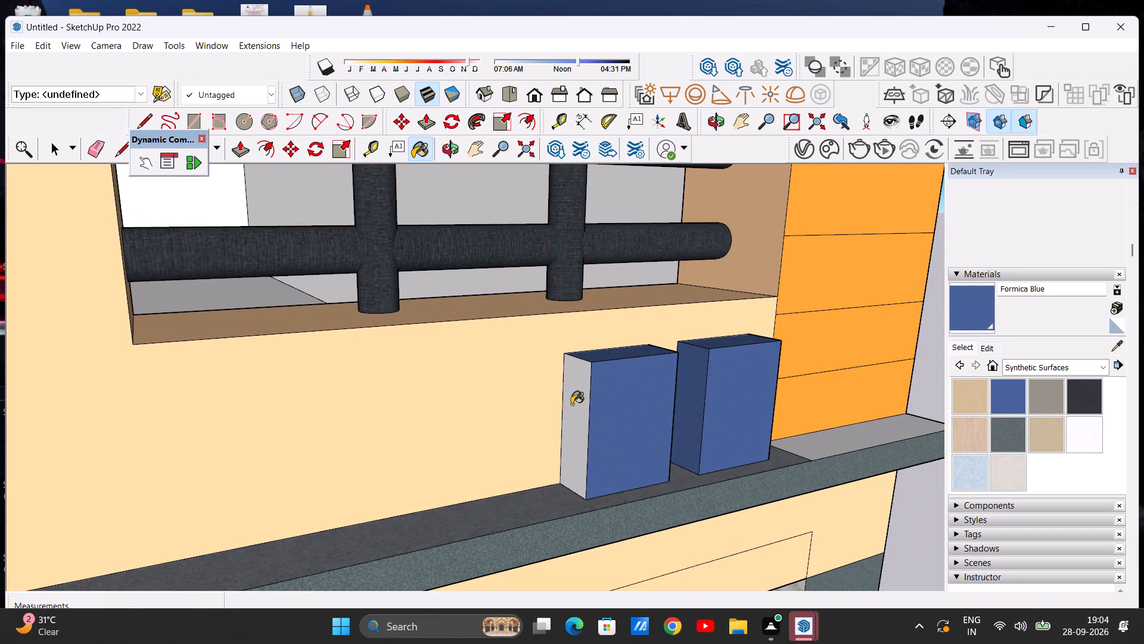
left_click(571, 404)
scroll(598, 397, "down", 4)
middle_click_drag(707, 401, 409, 352)
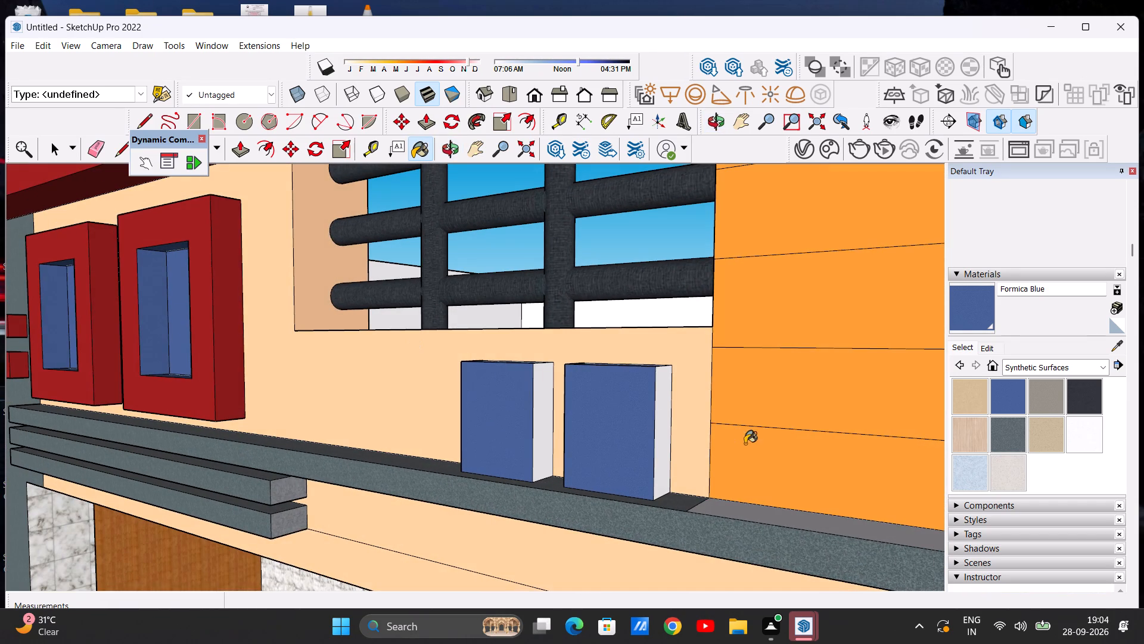
left_click(672, 429)
left_click(658, 416)
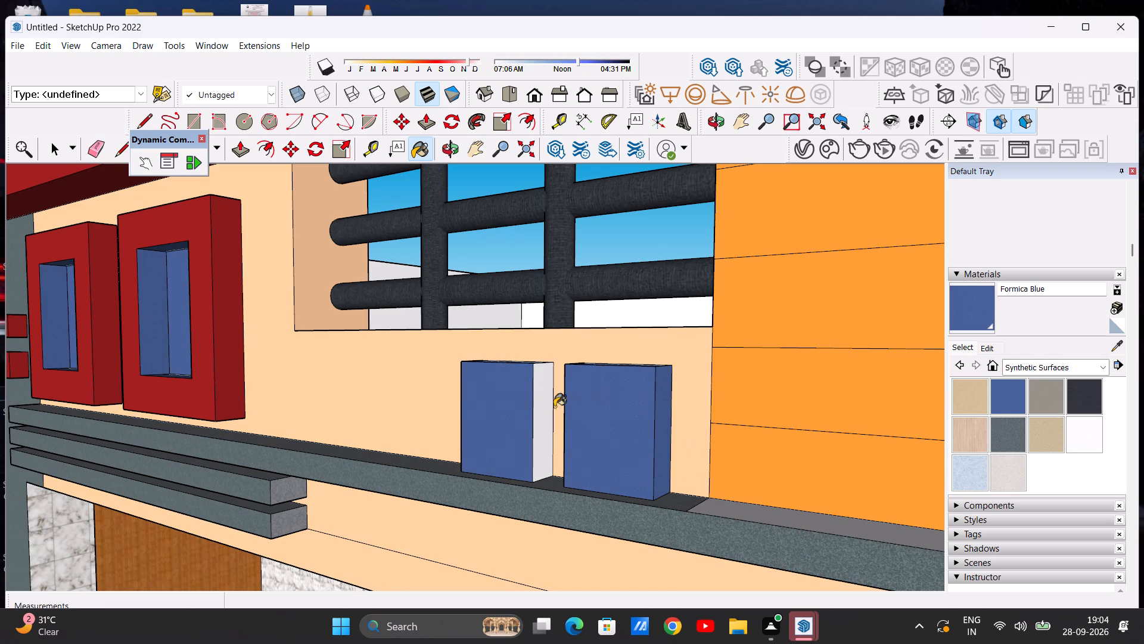
left_click(541, 408)
Examine the coloured front elevation from afar and close up, checking the upper floor and porch finishes.
scroll(661, 418, "down", 9)
middle_click_drag(586, 449, 672, 523)
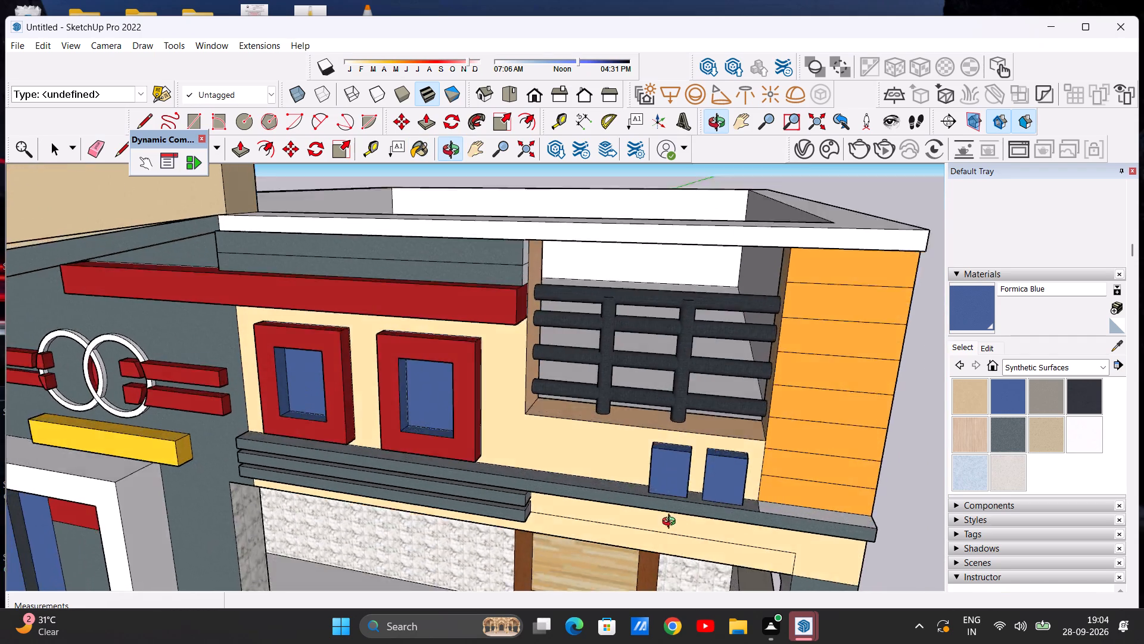
middle_click_drag(672, 523, 733, 457)
scroll(589, 431, "down", 19)
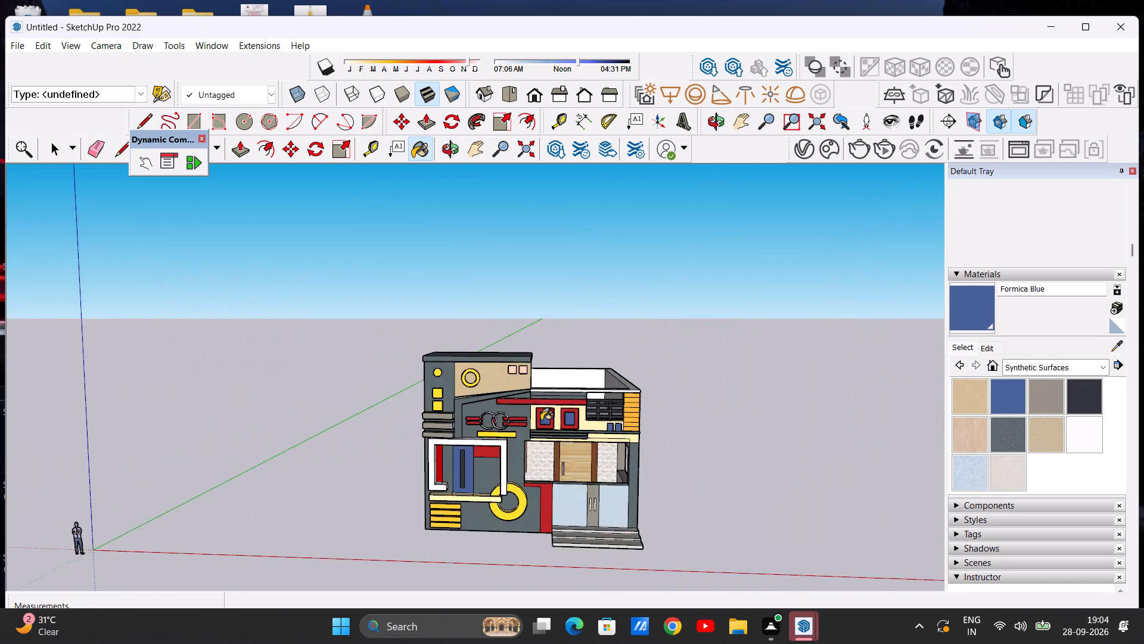
scroll(541, 421, "up", 8)
scroll(539, 379, "down", 6)
scroll(539, 482, "up", 5)
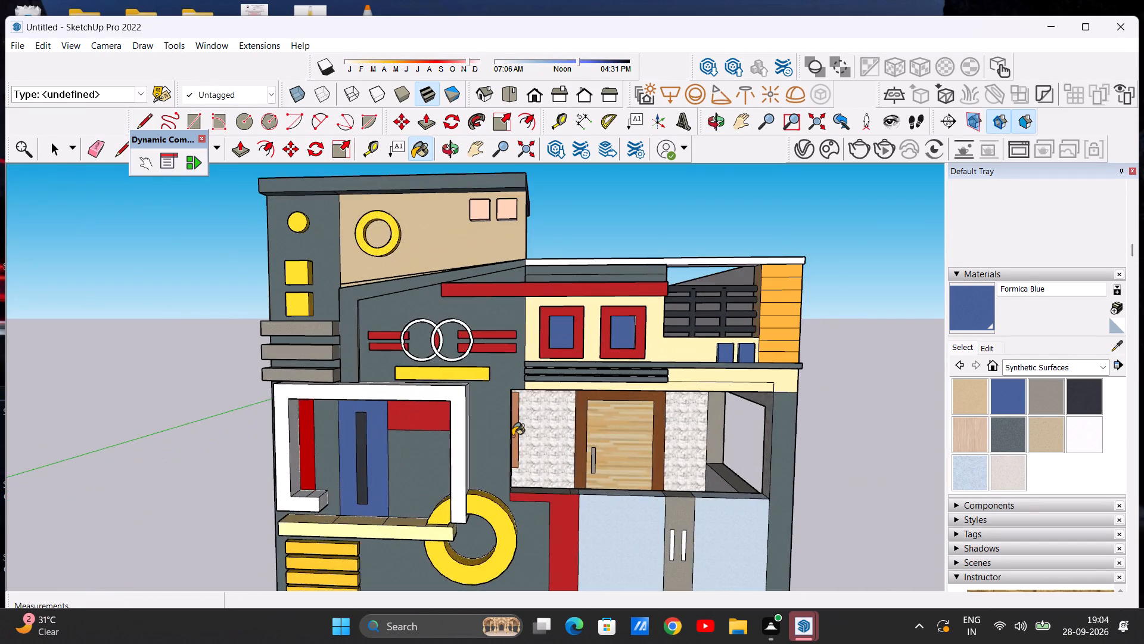
scroll(512, 436, "up", 3)
key("space")
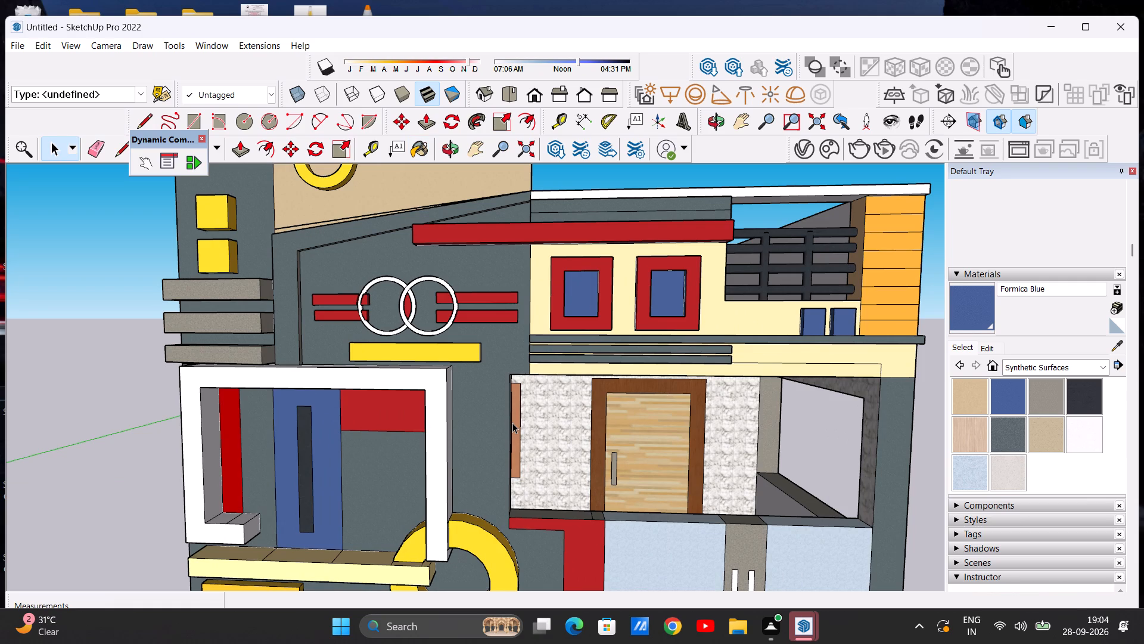
scroll(523, 414, "down", 11)
middle_click_drag(592, 378, 617, 369)
middle_click_drag(471, 347, 478, 347)
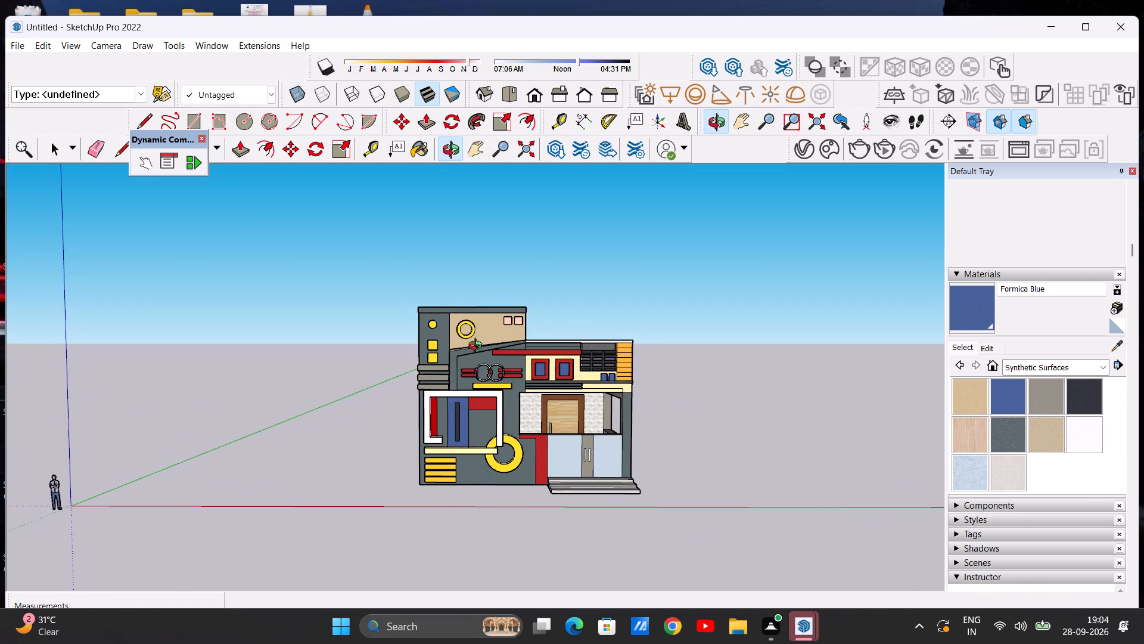
middle_click_drag(478, 347, 454, 352)
scroll(512, 377, "down", 2)
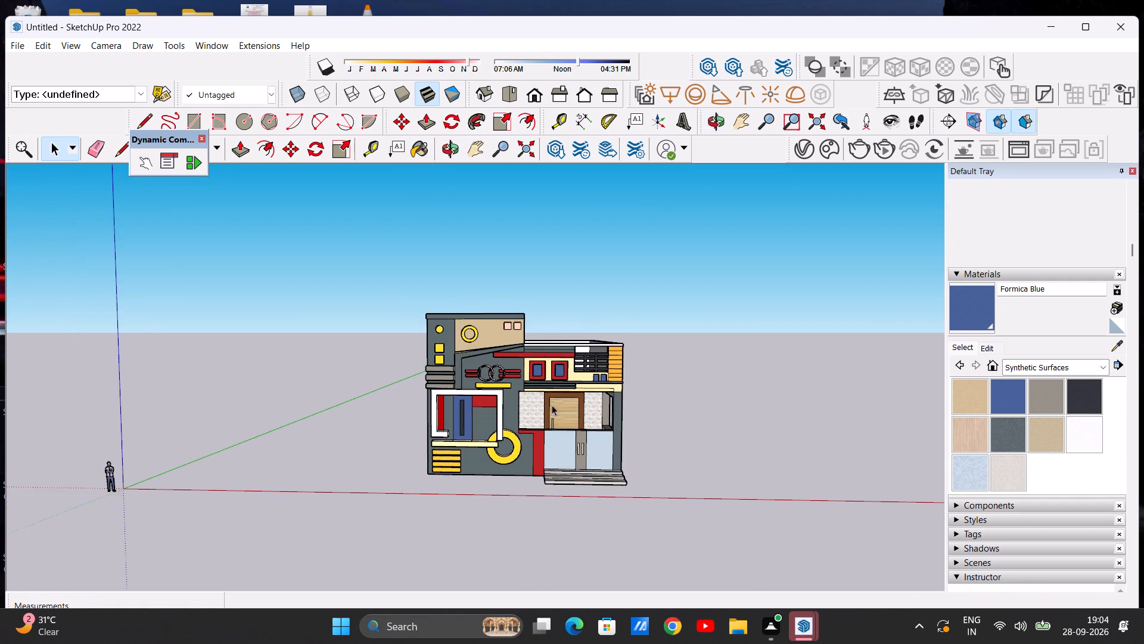
scroll(552, 405, "up", 6)
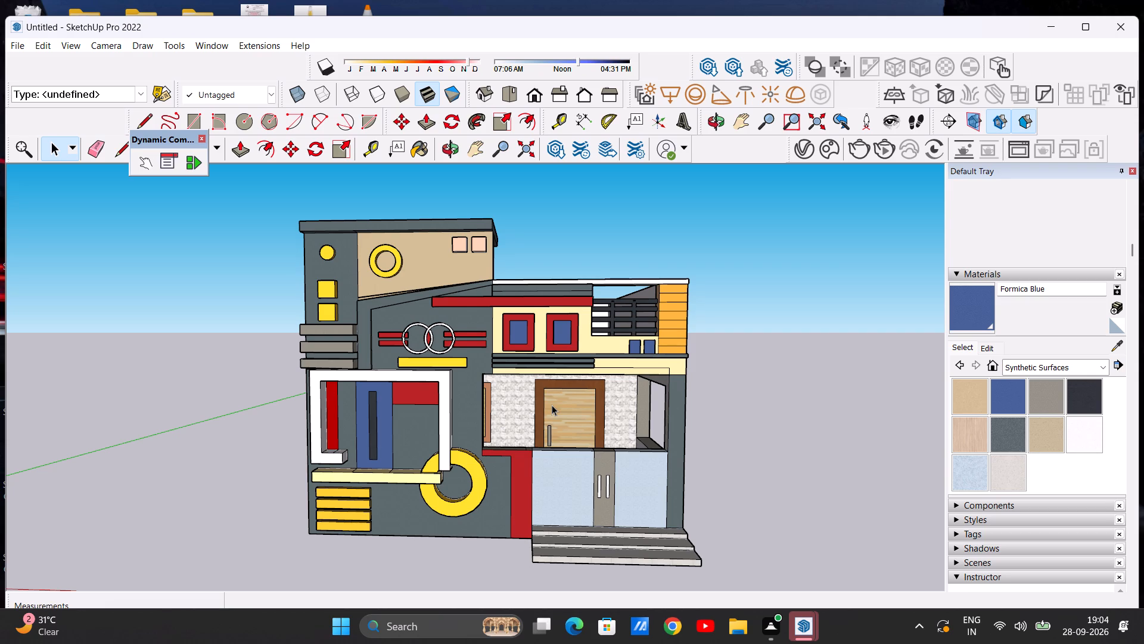
scroll(552, 405, "up", 1)
scroll(701, 382, "down", 5)
scroll(687, 319, "up", 6)
middle_click_drag(746, 312, 714, 319)
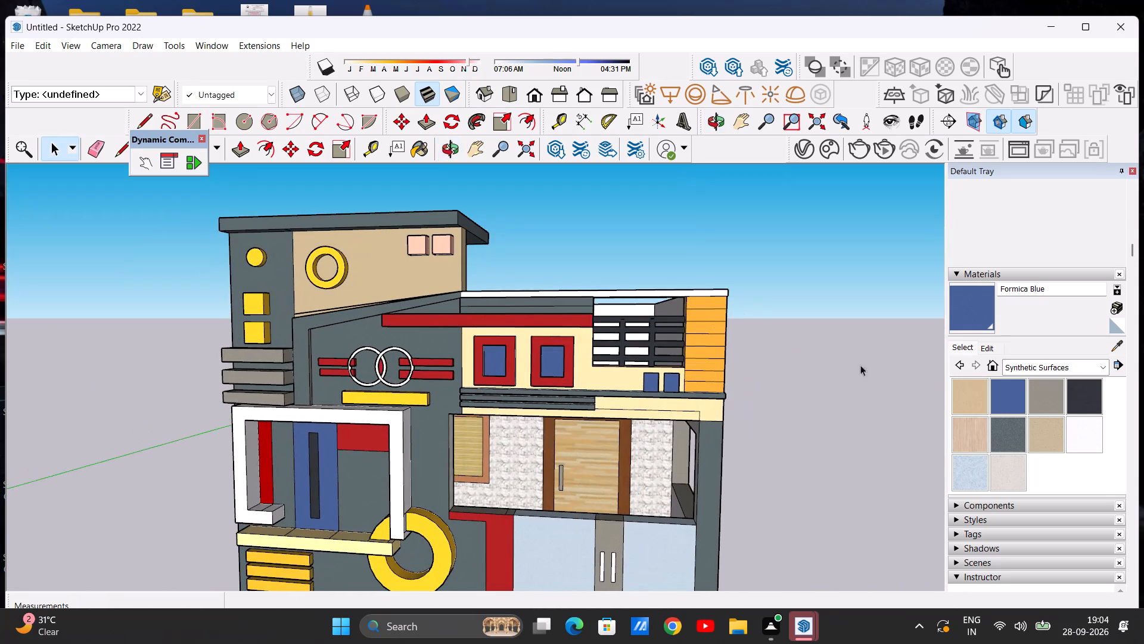
Paint the front and top faces of the white upper-floor parapet band with Formica Beige.
left_click(973, 394)
scroll(688, 290, "up", 6)
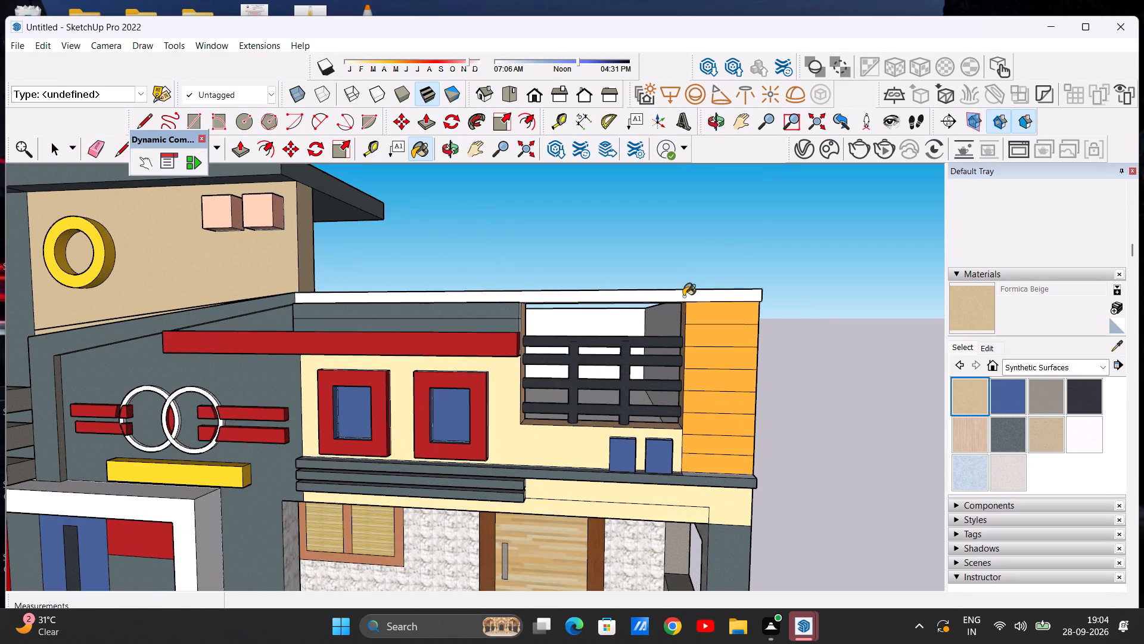
left_click(683, 296)
scroll(683, 296, "down", 7)
middle_click_drag(608, 277, 628, 405)
scroll(638, 336, "up", 3)
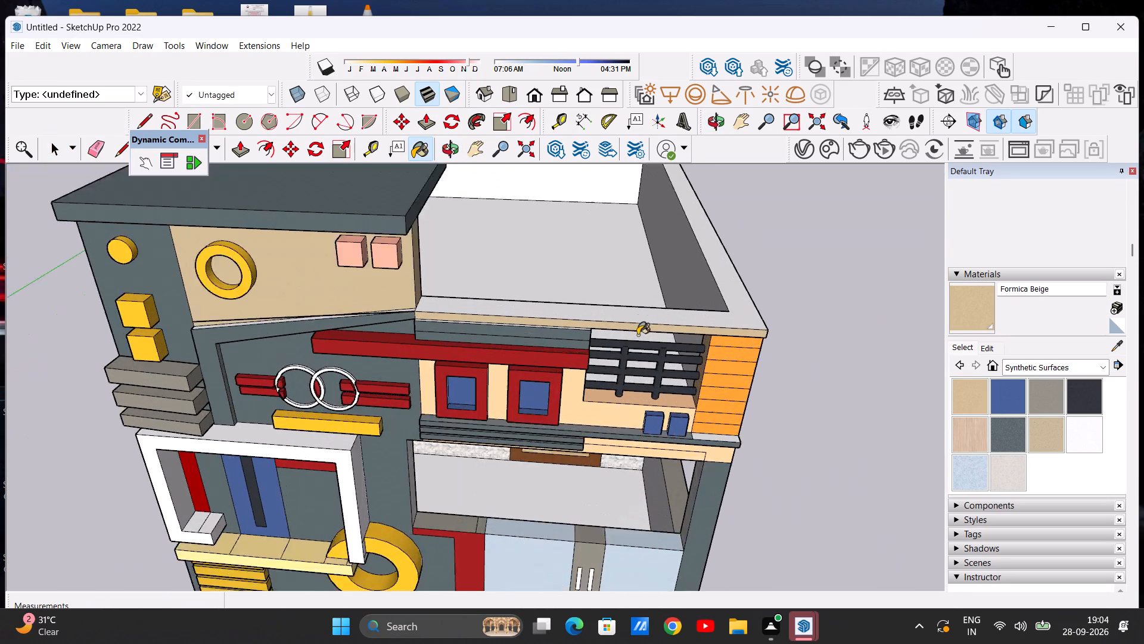
scroll(638, 335, "up", 2)
left_click(643, 309)
Paint the underside of the parapet band with Formica Beige, including the short piece above the orange cladding.
scroll(643, 309, "down", 13)
middle_click_drag(645, 324, 663, 195)
middle_click_drag(620, 343, 627, 256)
scroll(627, 271, "up", 8)
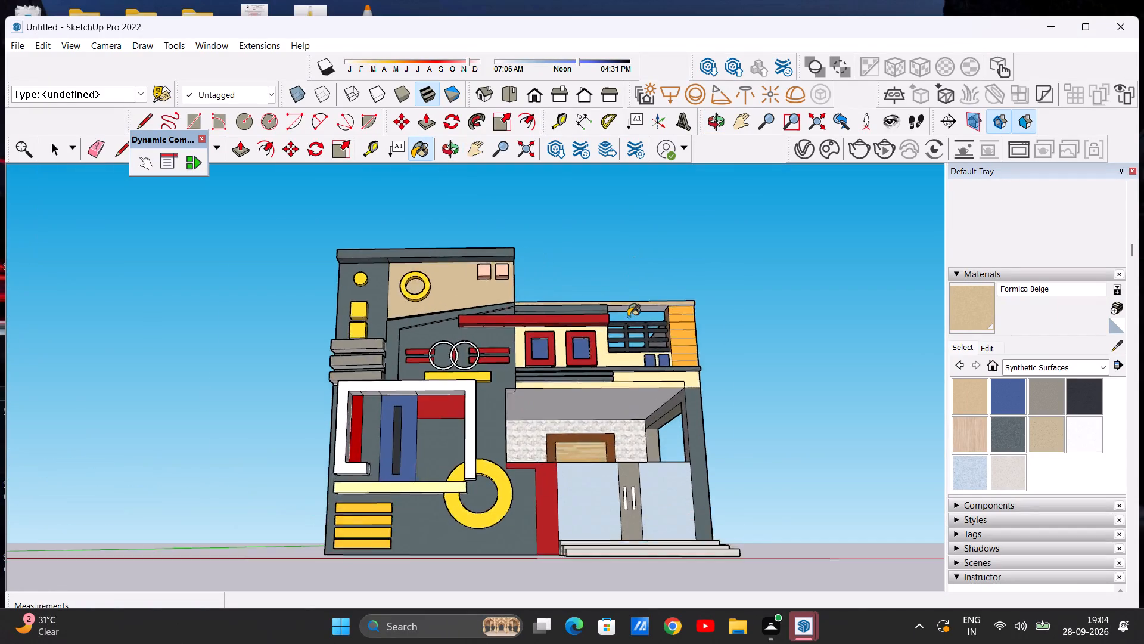
scroll(628, 317, "up", 11)
left_click(597, 264)
scroll(632, 322, "down", 7)
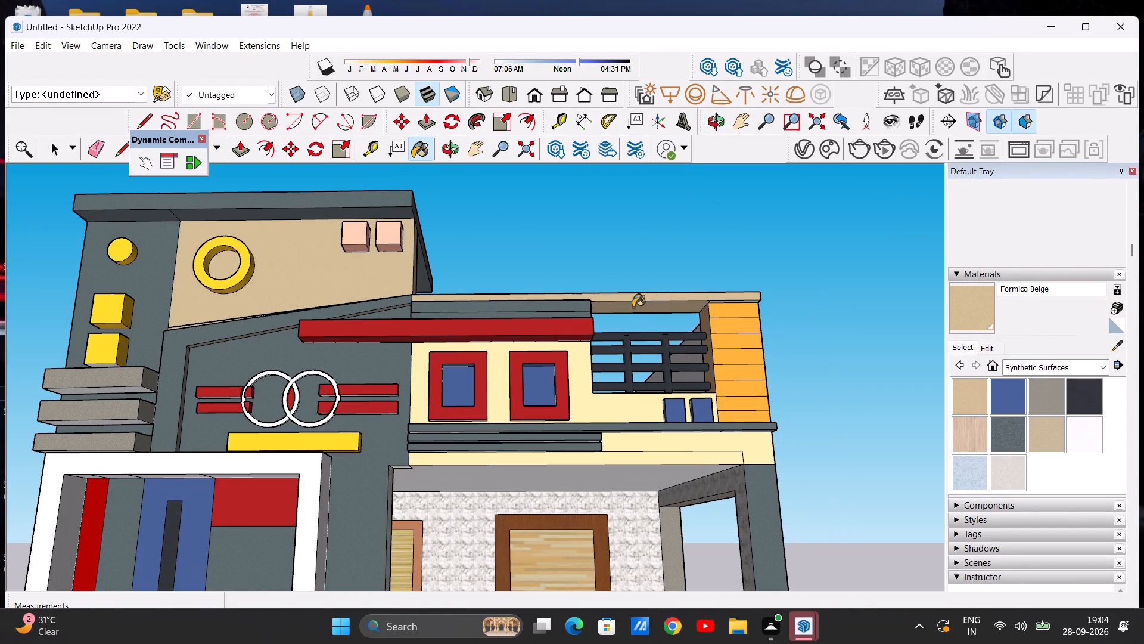
middle_click_drag(636, 329, 657, 239)
scroll(709, 304, "up", 14)
left_click(688, 345)
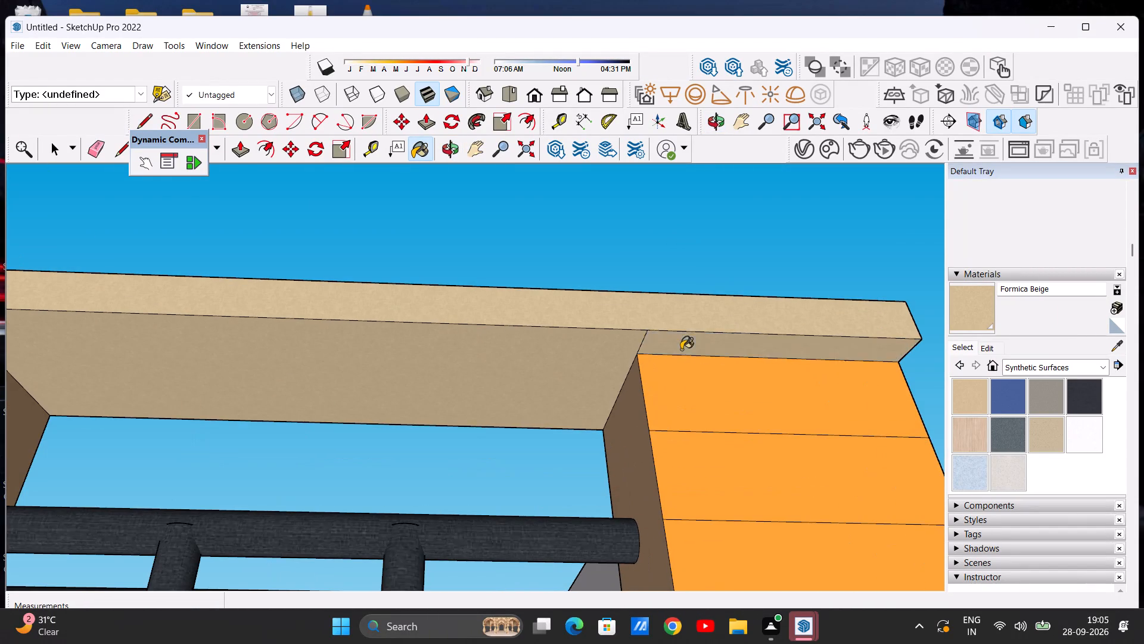
scroll(682, 346, "down", 17)
middle_click_drag(651, 304, 651, 448)
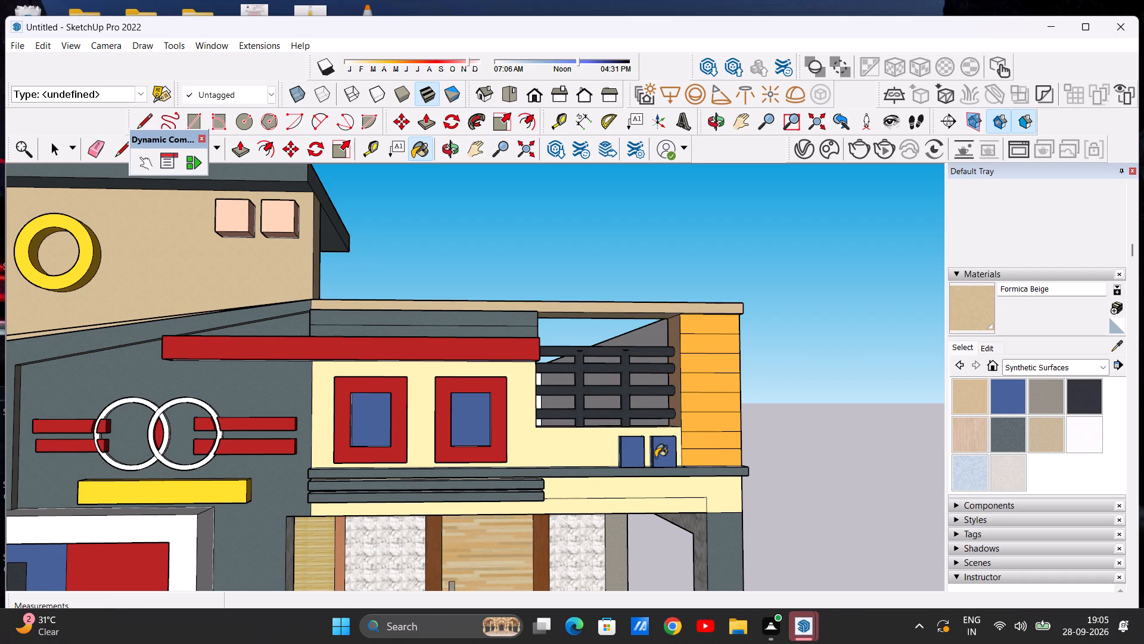
Examine the whole front elevation from afar and from an oblique angle.
scroll(697, 346, "down", 14)
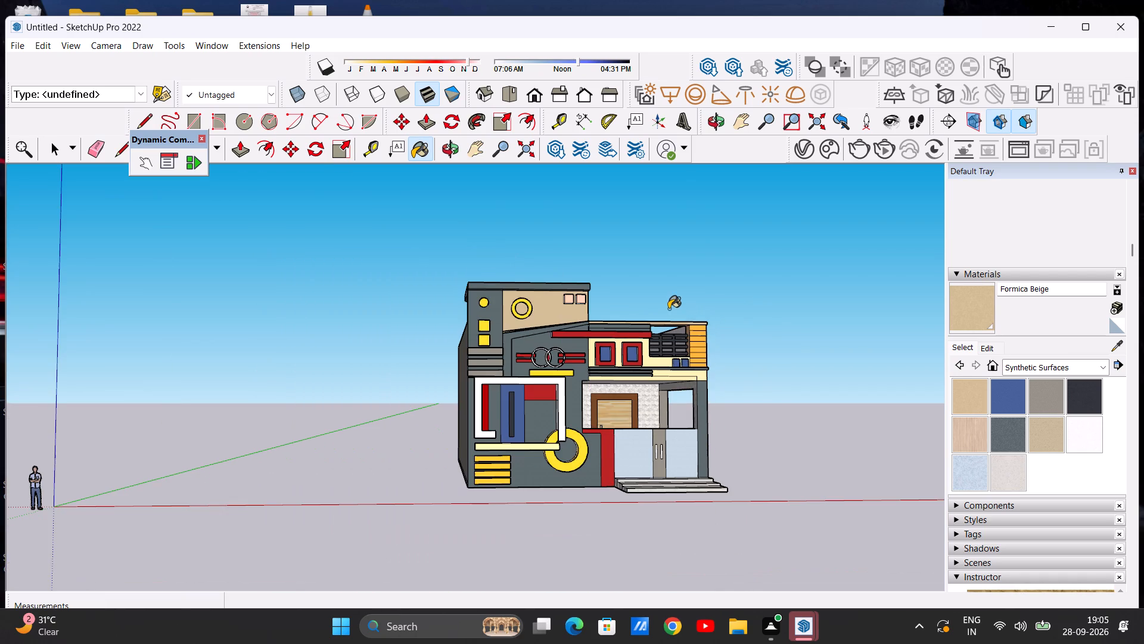
key("space")
middle_click_drag(634, 302, 615, 372)
scroll(604, 407, "up", 5)
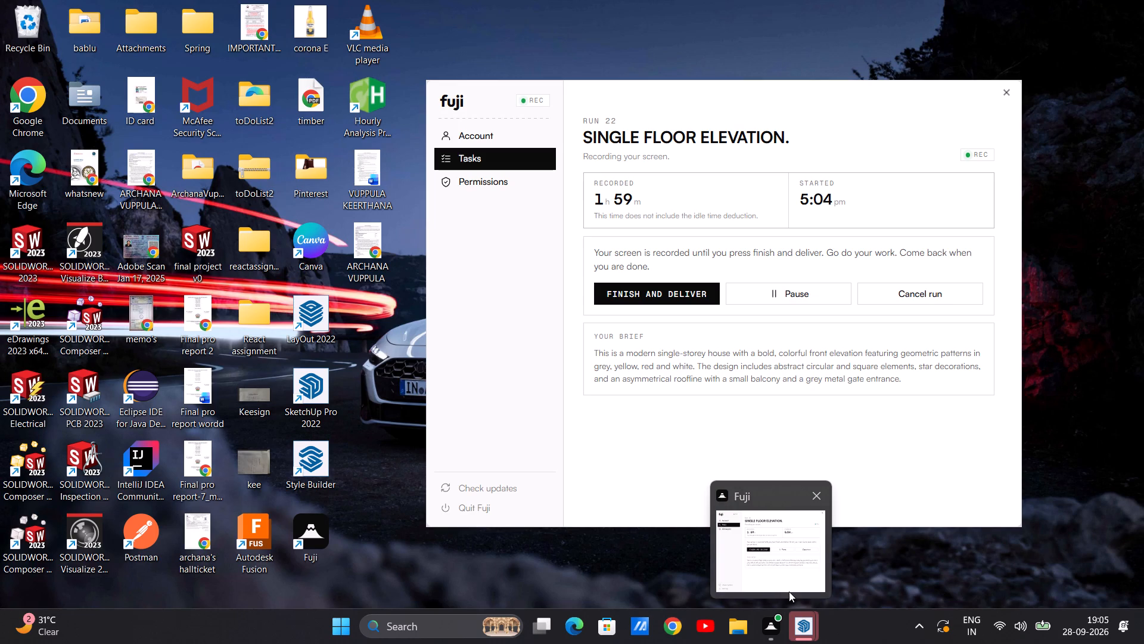
left_click(847, 554)
scroll(639, 335, "down", 12)
scroll(537, 366, "up", 8)
middle_click_drag(705, 357, 400, 387)
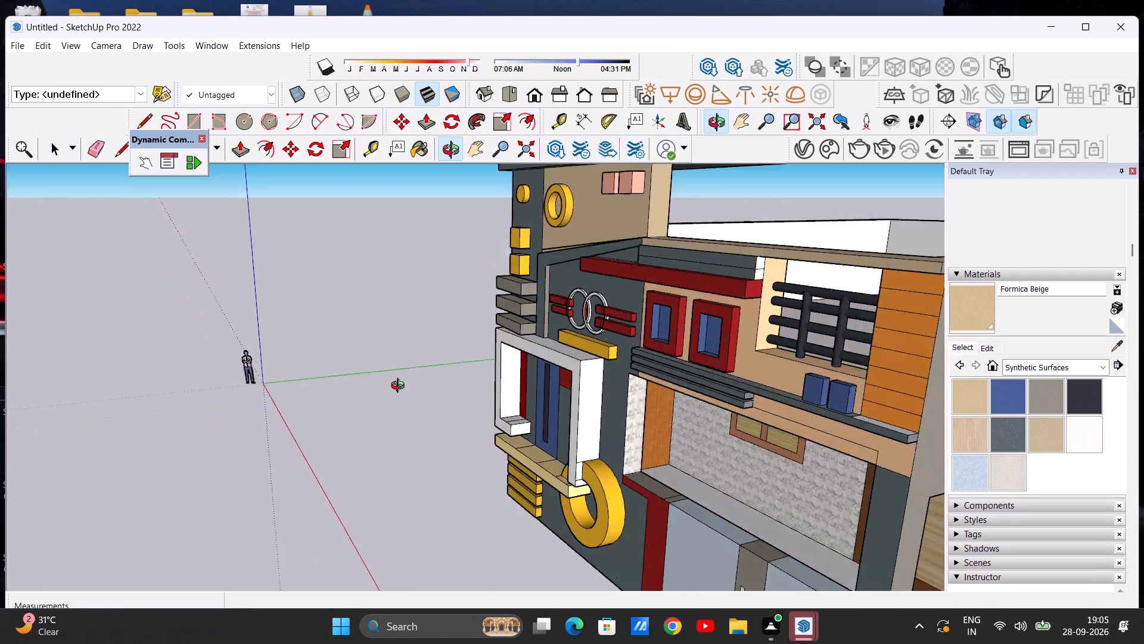
Erase the stray line on top of the white frame's lower foot.
middle_click_drag(400, 387, 472, 374)
scroll(502, 420, "up", 5)
middle_click_drag(534, 416, 601, 513)
left_click(88, 145)
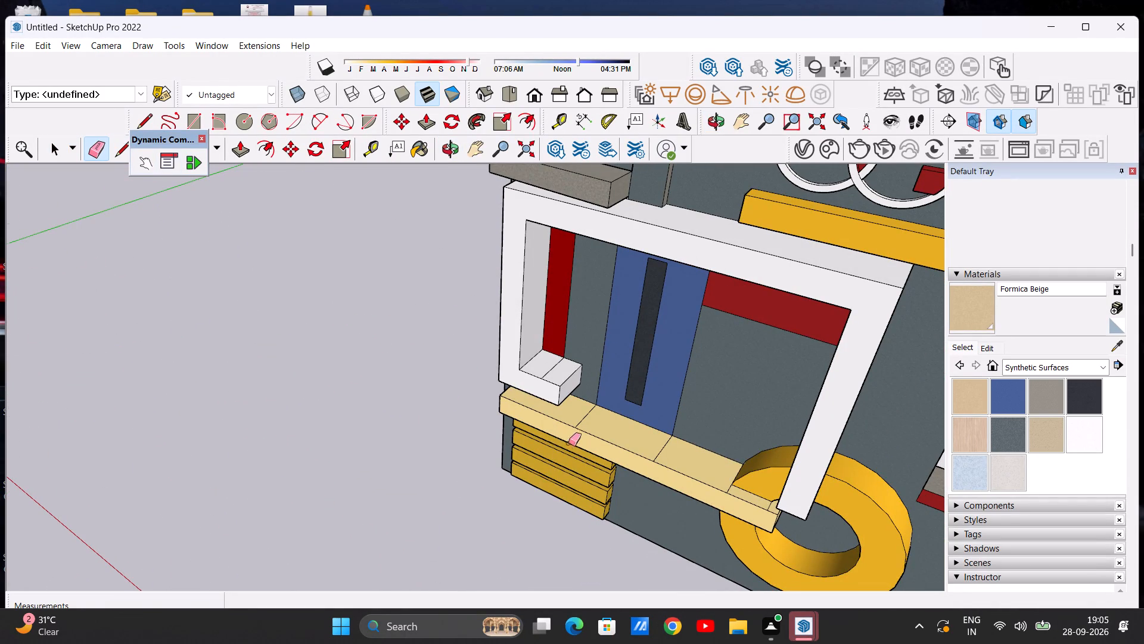
scroll(571, 440, "up", 7)
left_click_drag(517, 292, 523, 304)
key("space")
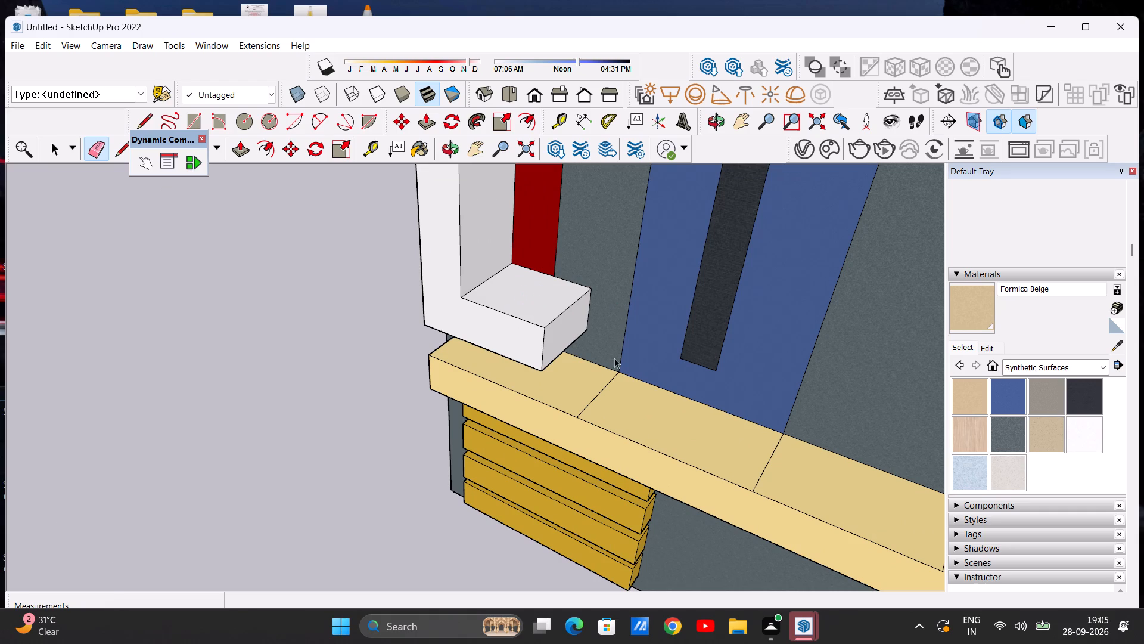
Erase the dividing lines across the top of the cream ledge below the white frame, including those by the yellow ring.
scroll(632, 363, "down", 2)
scroll(620, 386, "up", 5)
left_click(92, 147)
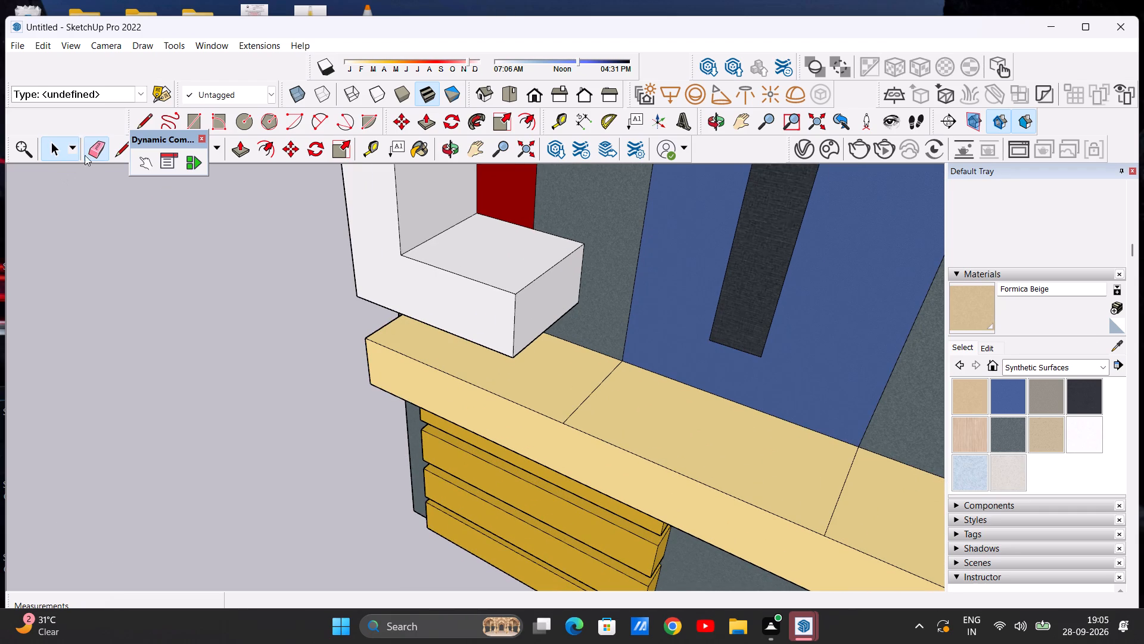
scroll(571, 435, "up", 5)
left_click_drag(567, 354, 608, 382)
scroll(609, 364, "down", 9)
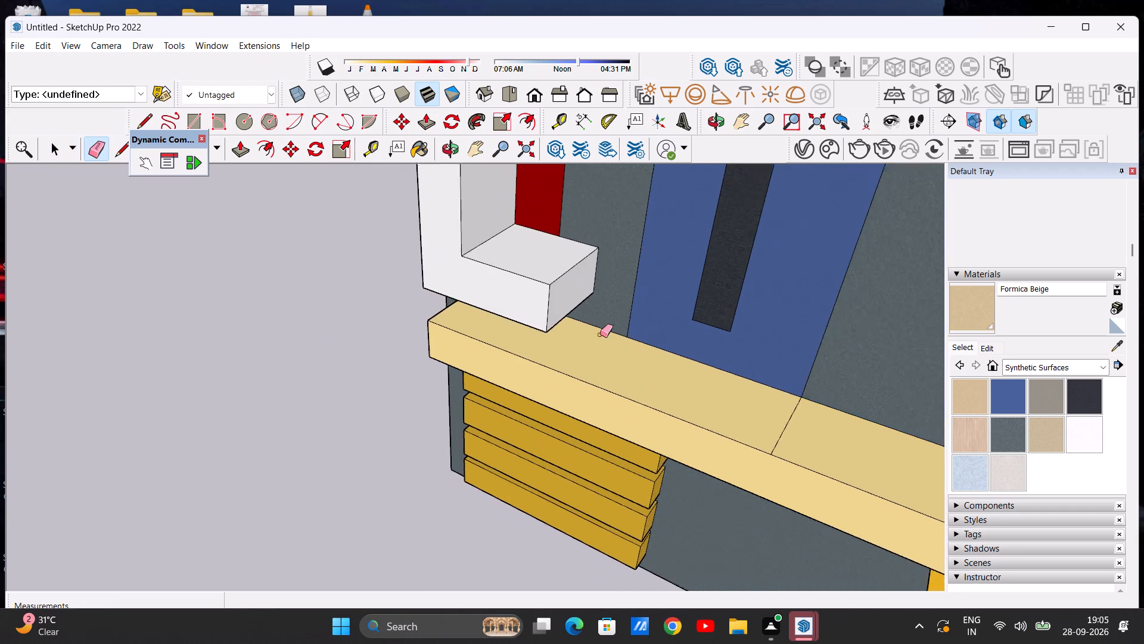
scroll(736, 412, "up", 6)
left_click_drag(764, 408, 800, 427)
scroll(682, 416, "down", 15)
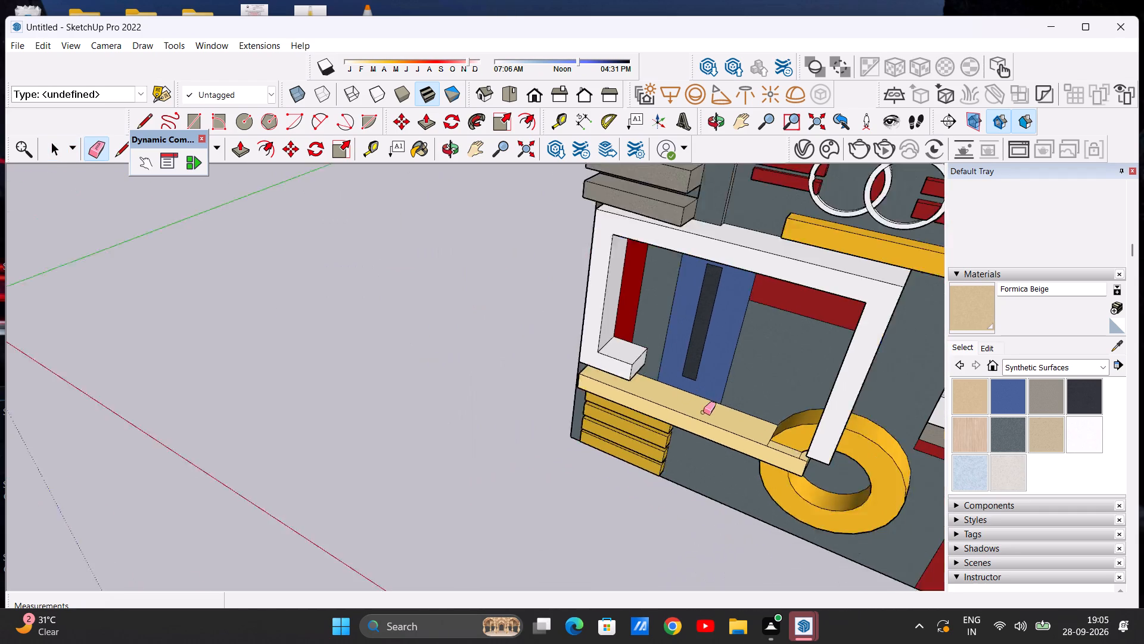
scroll(703, 412, "down", 6)
scroll(762, 440, "up", 19)
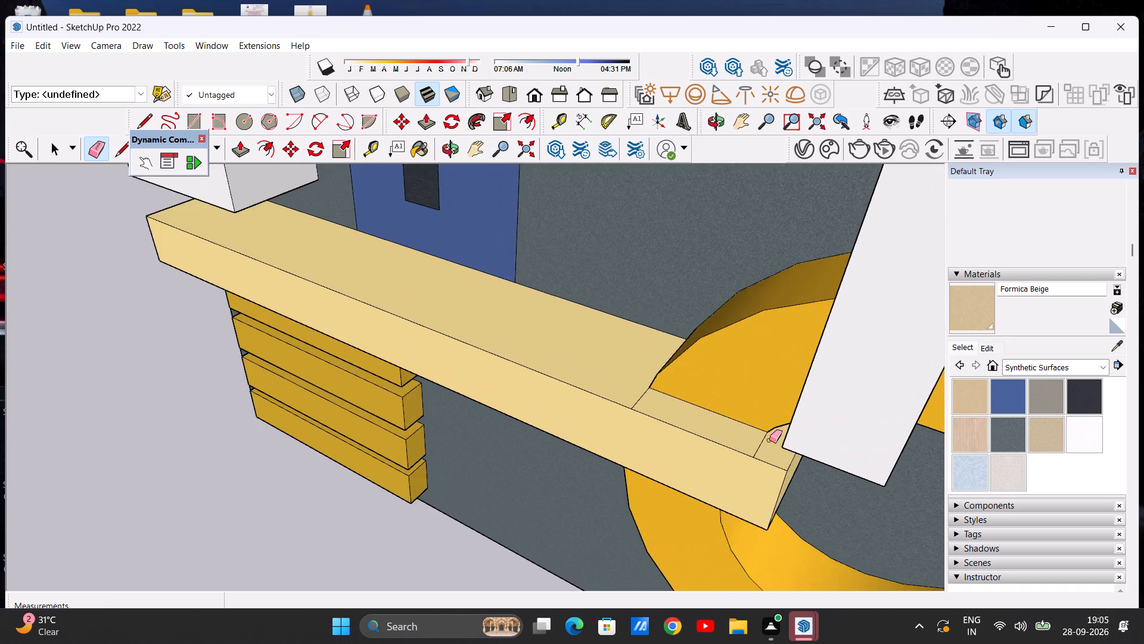
scroll(769, 440, "up", 5)
left_click_drag(567, 364, 587, 380)
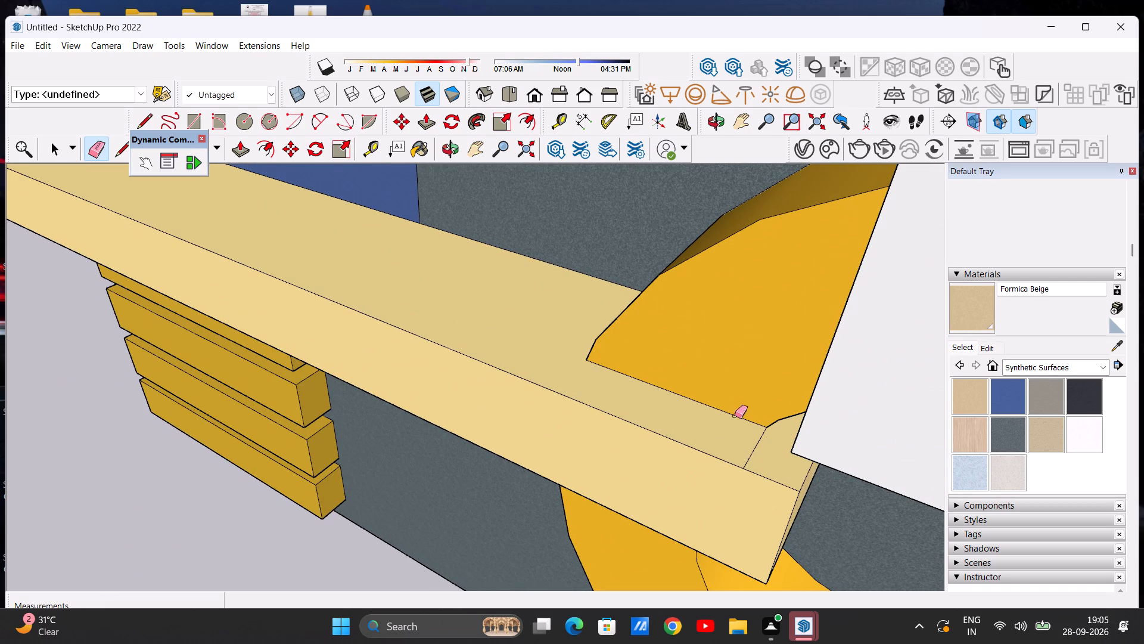
left_click_drag(735, 438, 752, 454)
Paint the white top face of the sloping grey frame above the interlocking rings with Formica Speckled Grey.
scroll(753, 434, "down", 5)
middle_click_drag(685, 532, 772, 452)
scroll(725, 435, "down", 2)
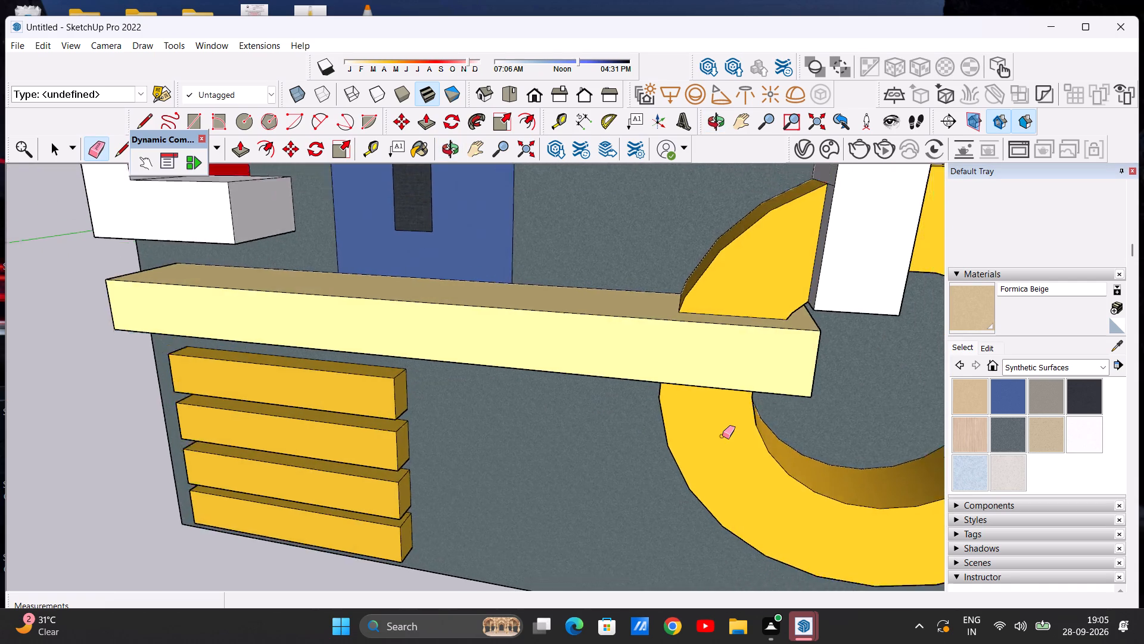
scroll(722, 436, "down", 3)
scroll(719, 434, "down", 20)
scroll(719, 434, "down", 4)
scroll(810, 358, "up", 3)
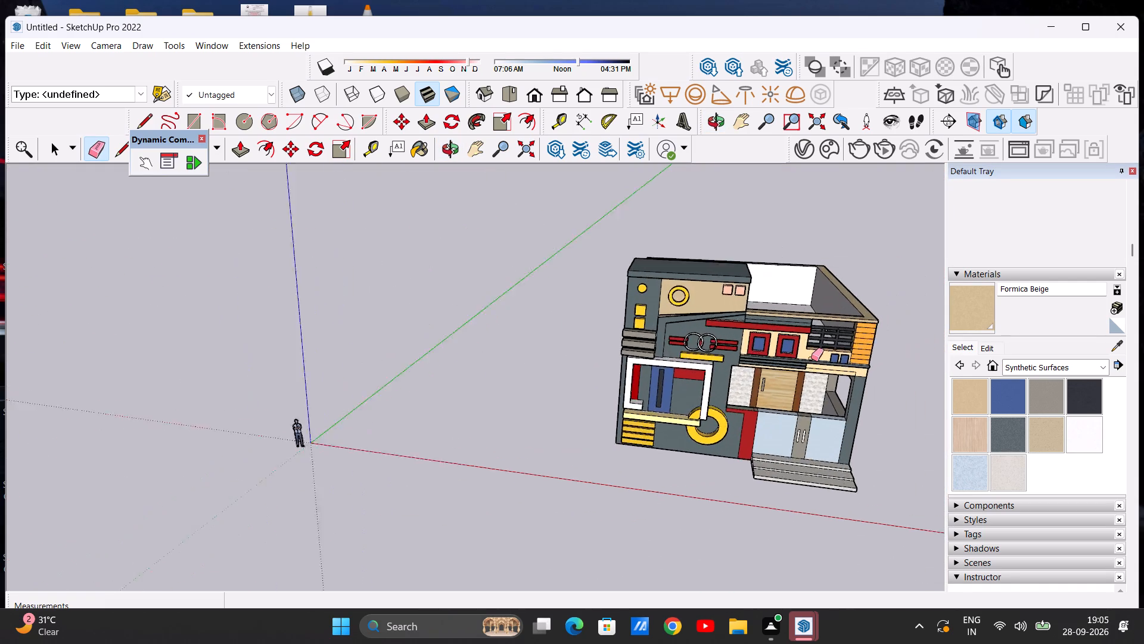
scroll(811, 358, "up", 6)
scroll(717, 342, "up", 8)
middle_click_drag(568, 322, 583, 453)
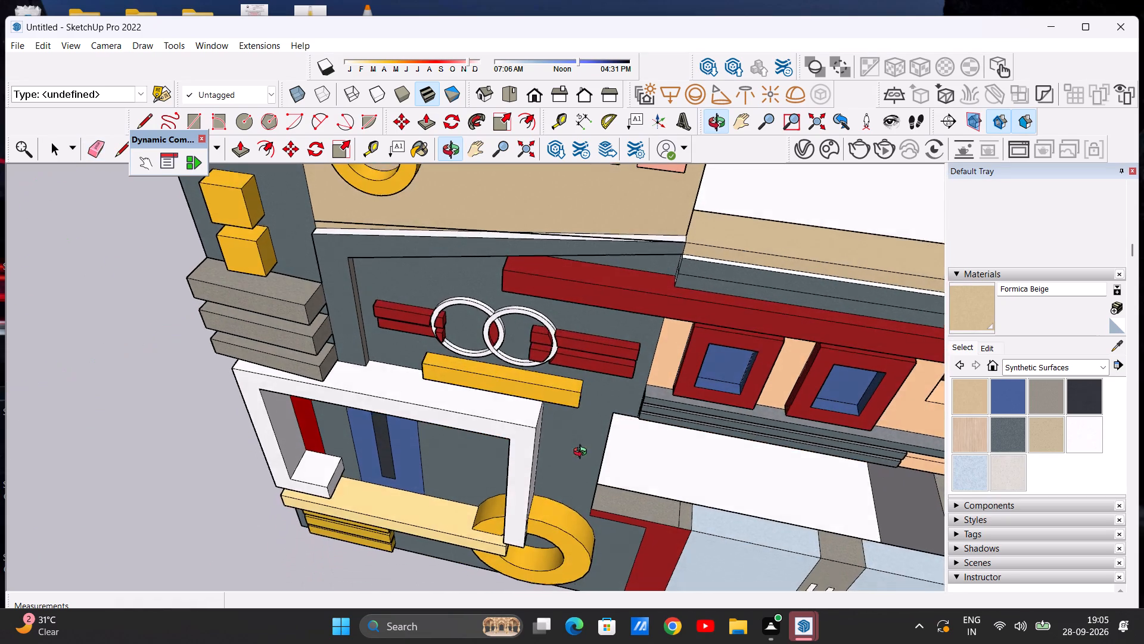
middle_click_drag(583, 453, 585, 455)
scroll(601, 381, "down", 12)
scroll(531, 338, "up", 8)
middle_click_drag(561, 338, 555, 325)
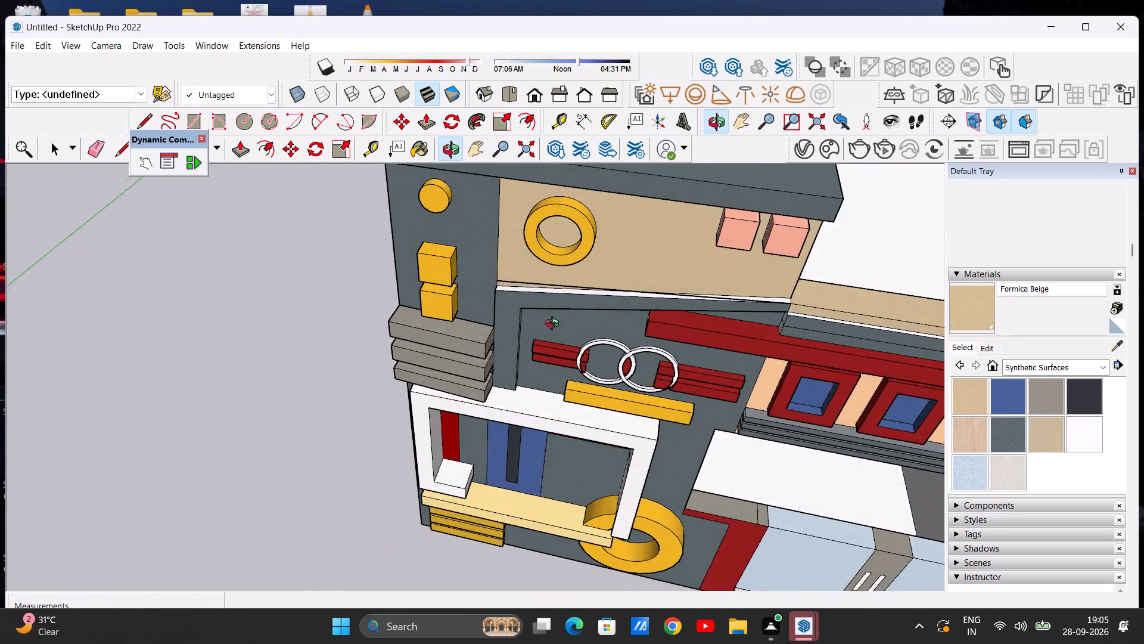
middle_click_drag(555, 325, 564, 349)
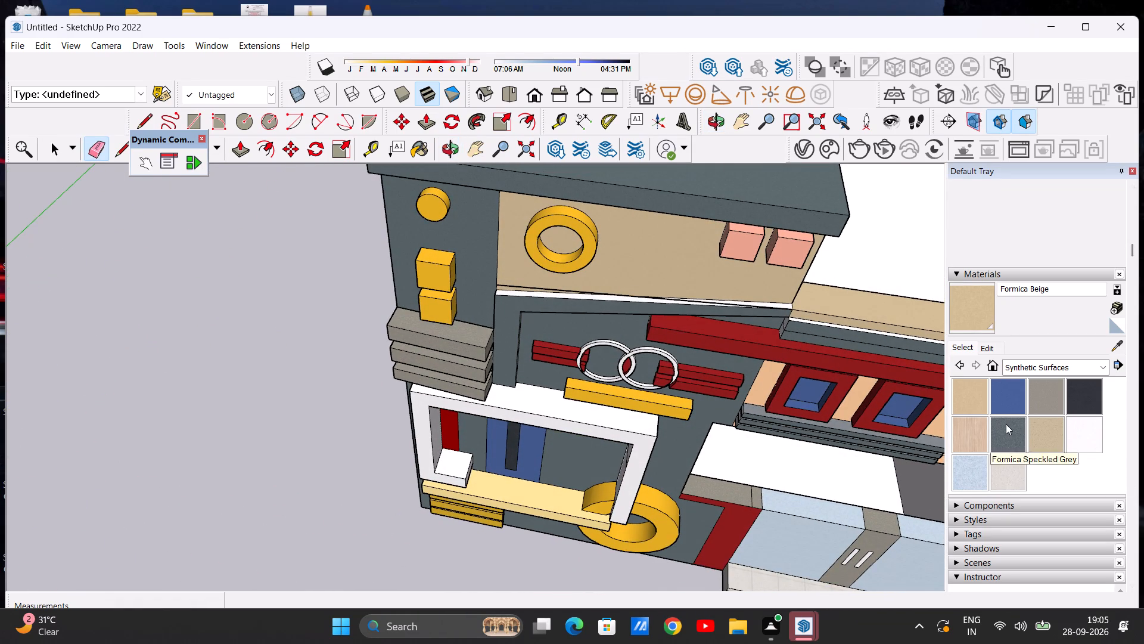
left_click(997, 426)
scroll(514, 298, "up", 13)
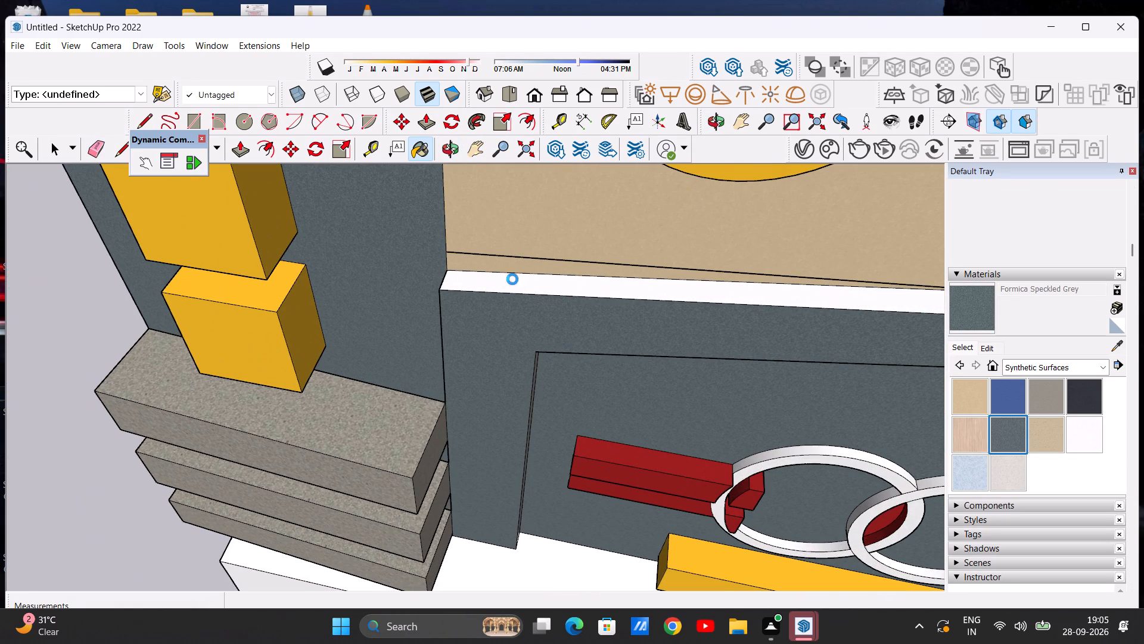
left_click(507, 286)
Paint the white porch floor with Carpet Plush Charcoal from the carpet and fabric materials.
scroll(543, 317, "down", 20)
scroll(543, 317, "down", 3)
middle_click_drag(565, 378, 595, 327)
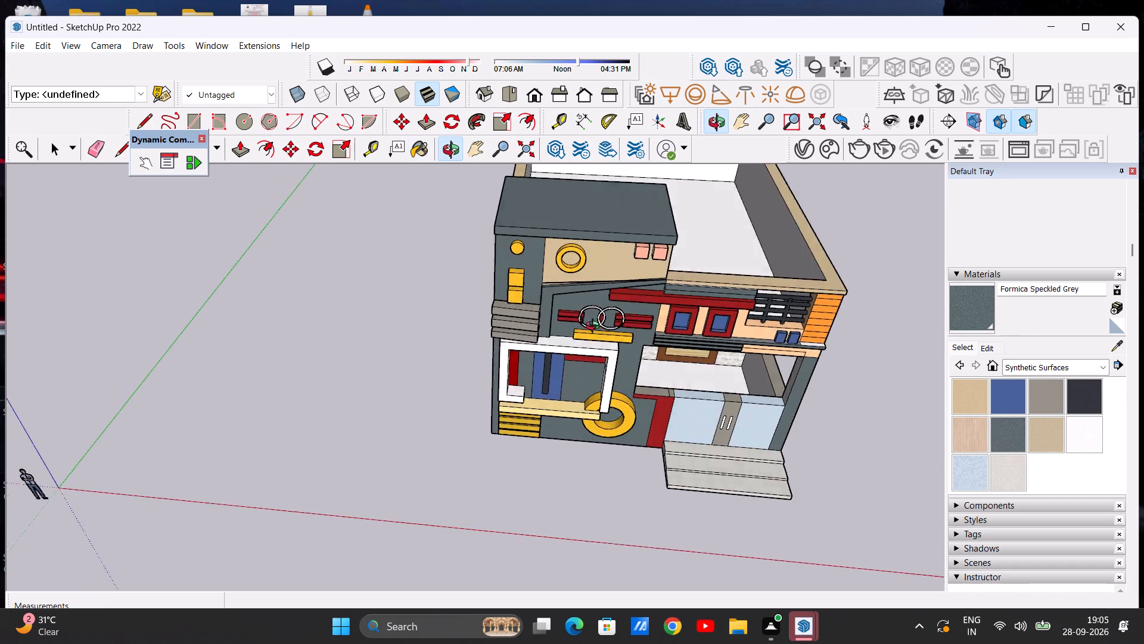
middle_click_drag(595, 327, 547, 335)
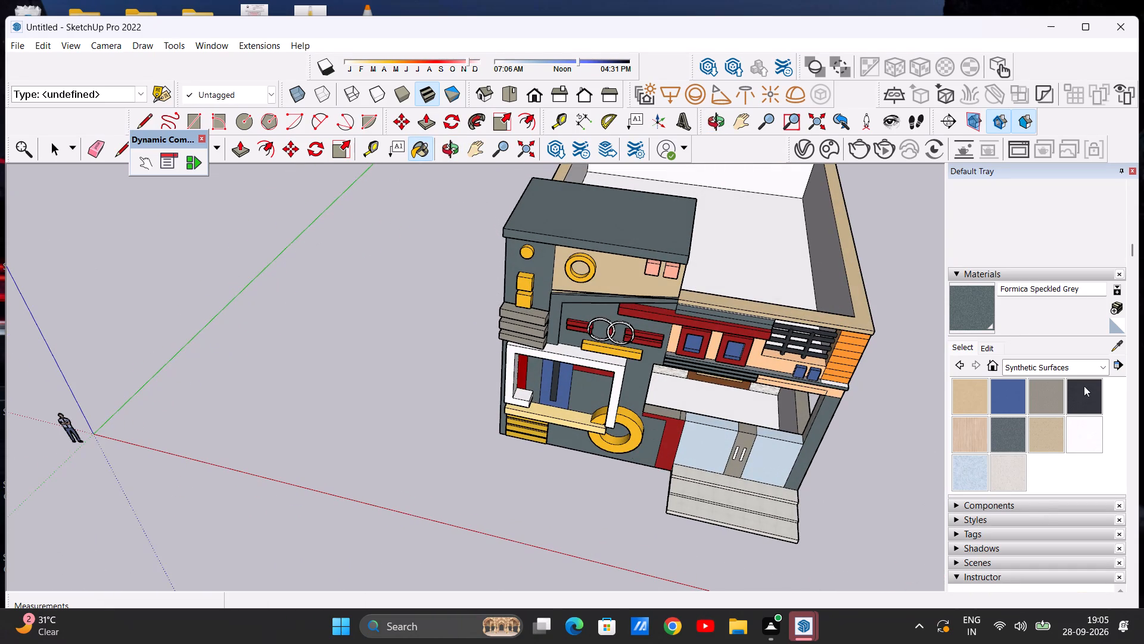
left_click(1099, 370)
left_click(1095, 402)
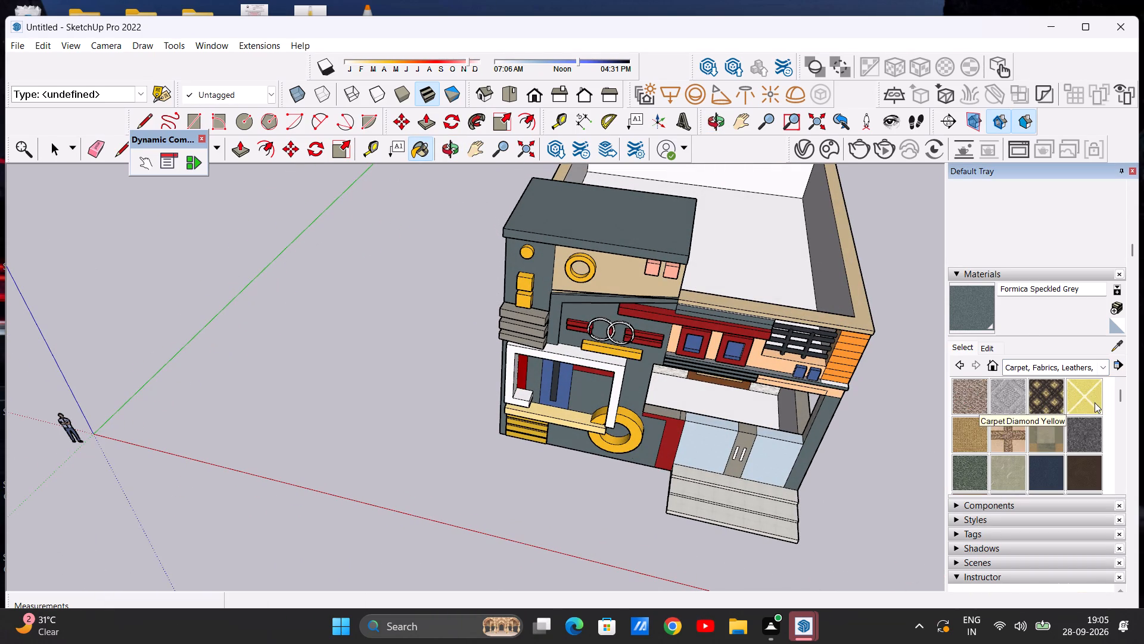
left_click(1043, 465)
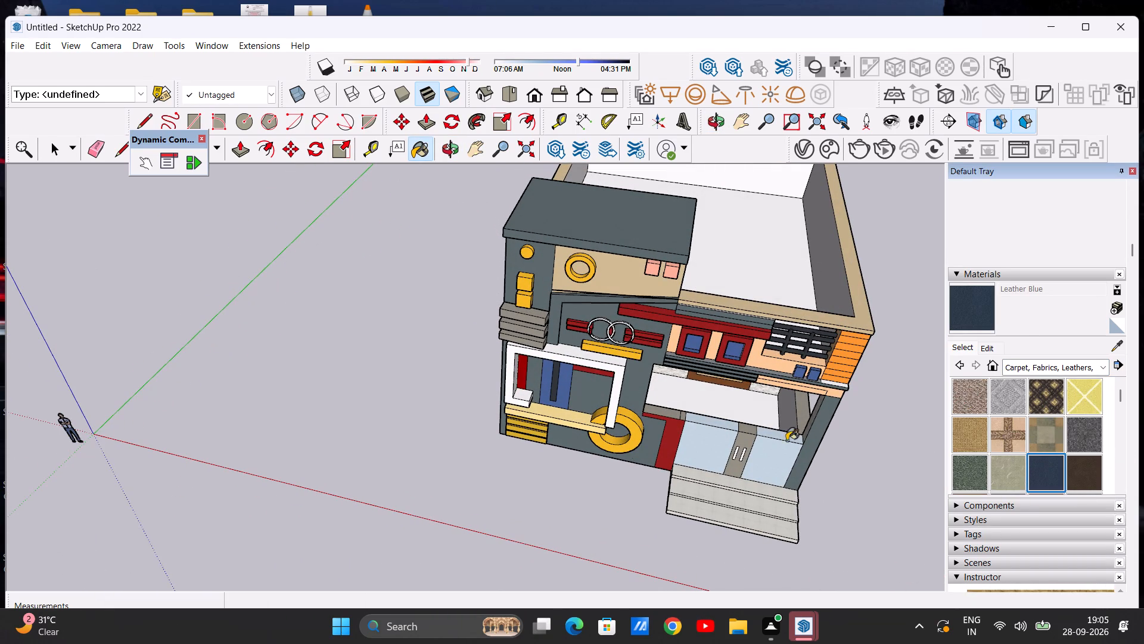
scroll(731, 395, "up", 6)
left_click(1077, 430)
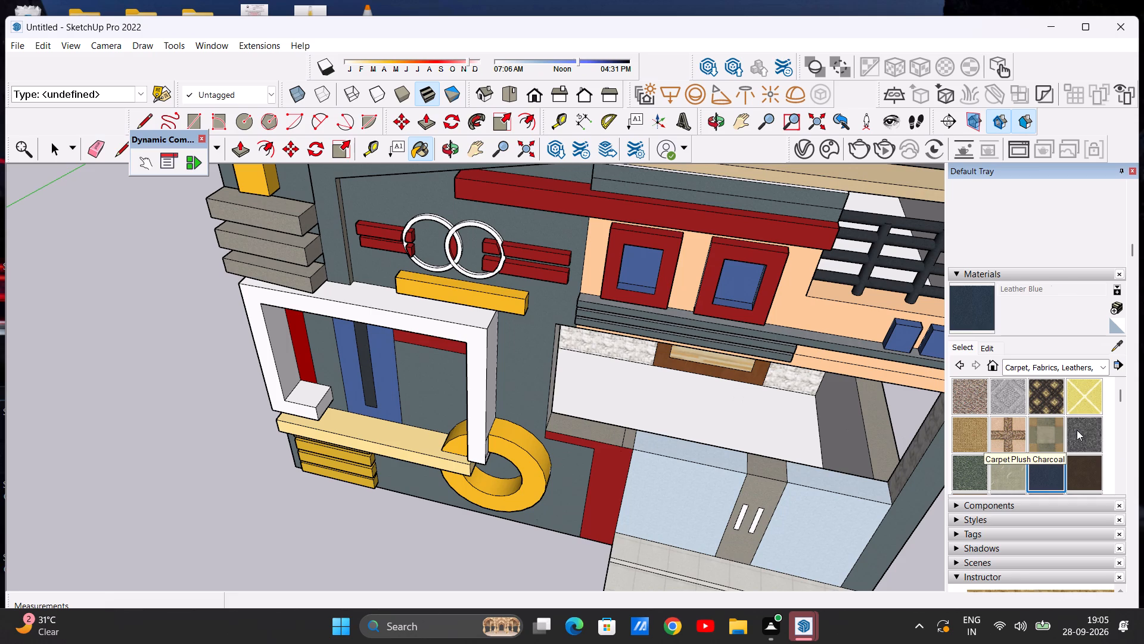
left_click(789, 429)
Examine the house from the front and side, and inspect the porch floor finish up close.
scroll(789, 429, "down", 3)
scroll(764, 435, "up", 11)
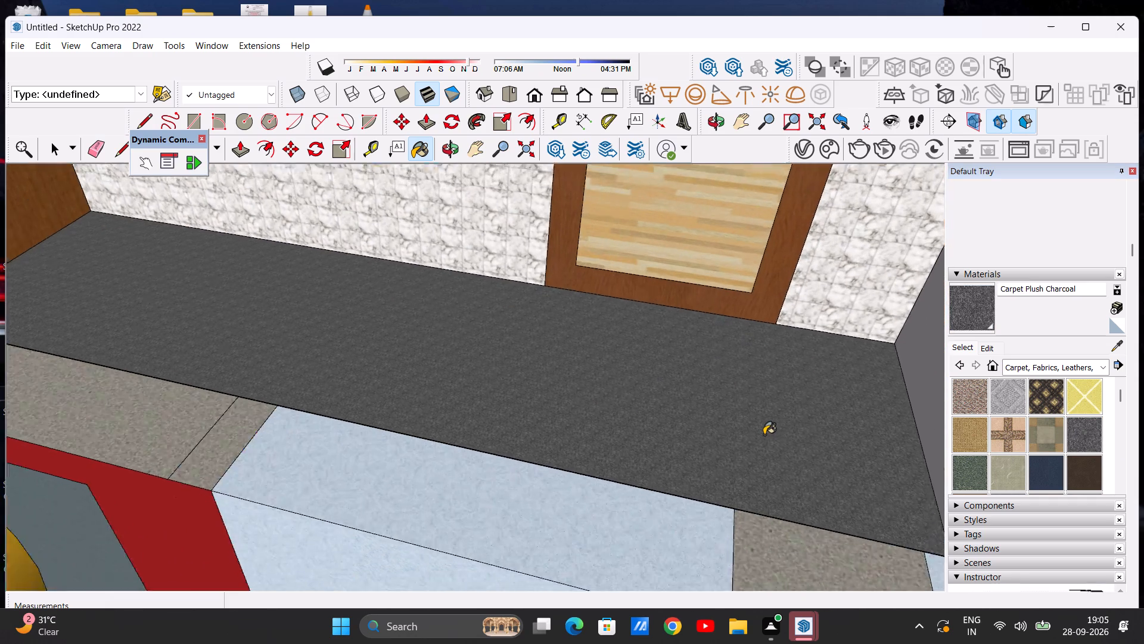
scroll(764, 435, "up", 2)
scroll(774, 433, "down", 17)
middle_click_drag(795, 420, 792, 315)
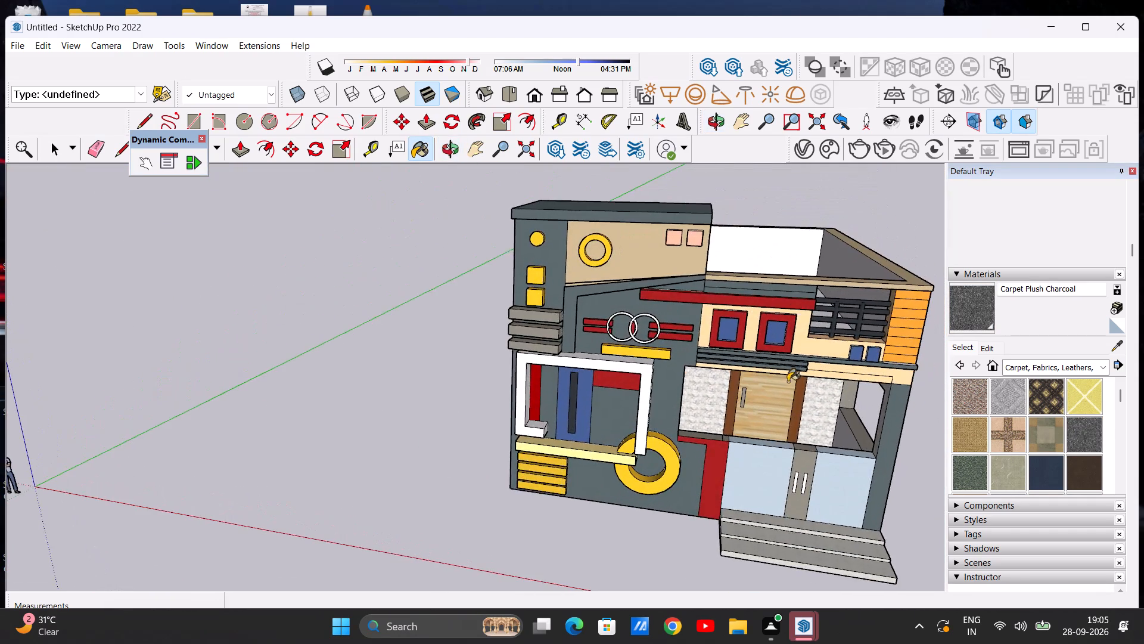
scroll(787, 385, "down", 4)
middle_click_drag(817, 432, 809, 364)
middle_click_drag(865, 410, 611, 405)
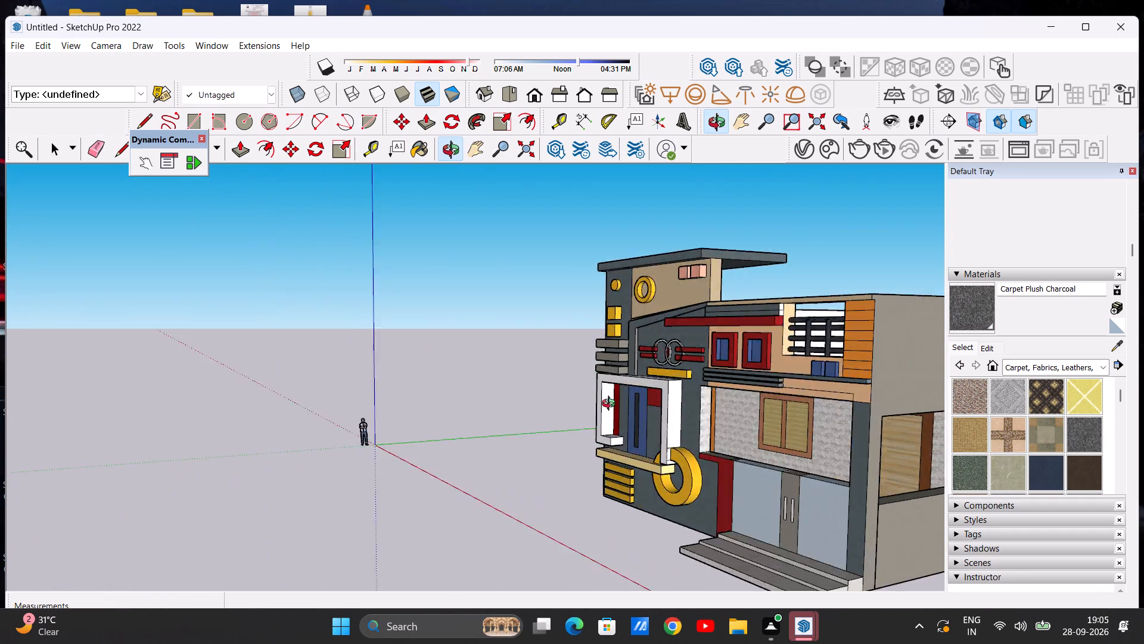
middle_click_drag(611, 405, 536, 397)
scroll(840, 482, "down", 5)
middle_click_drag(859, 487, 815, 479)
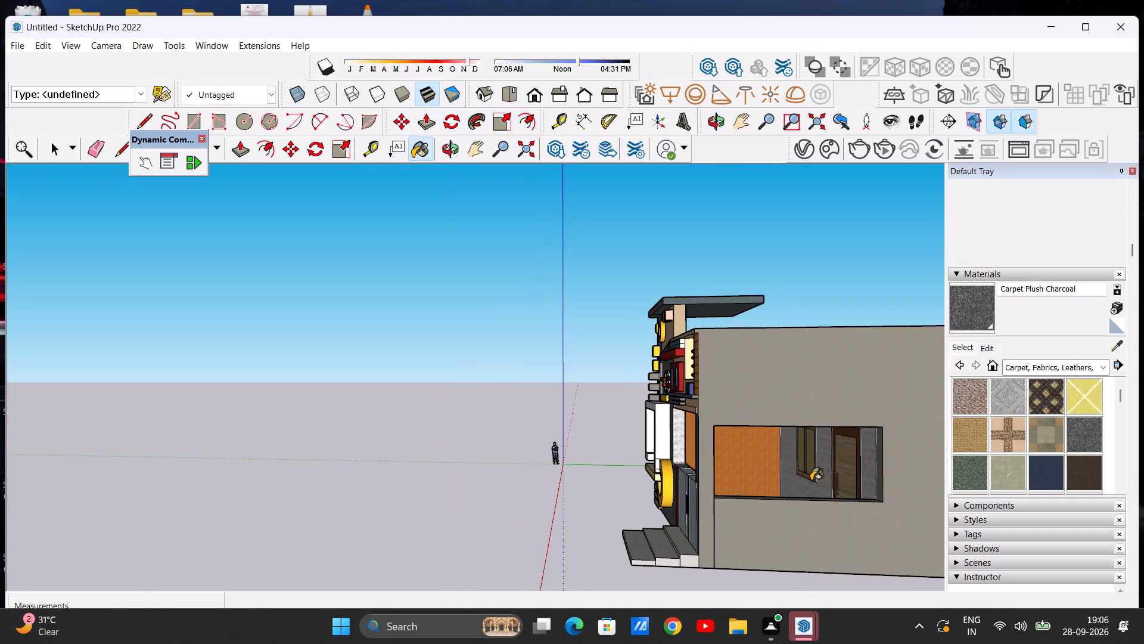
scroll(730, 438, "down", 4)
middle_click_drag(706, 451, 876, 442)
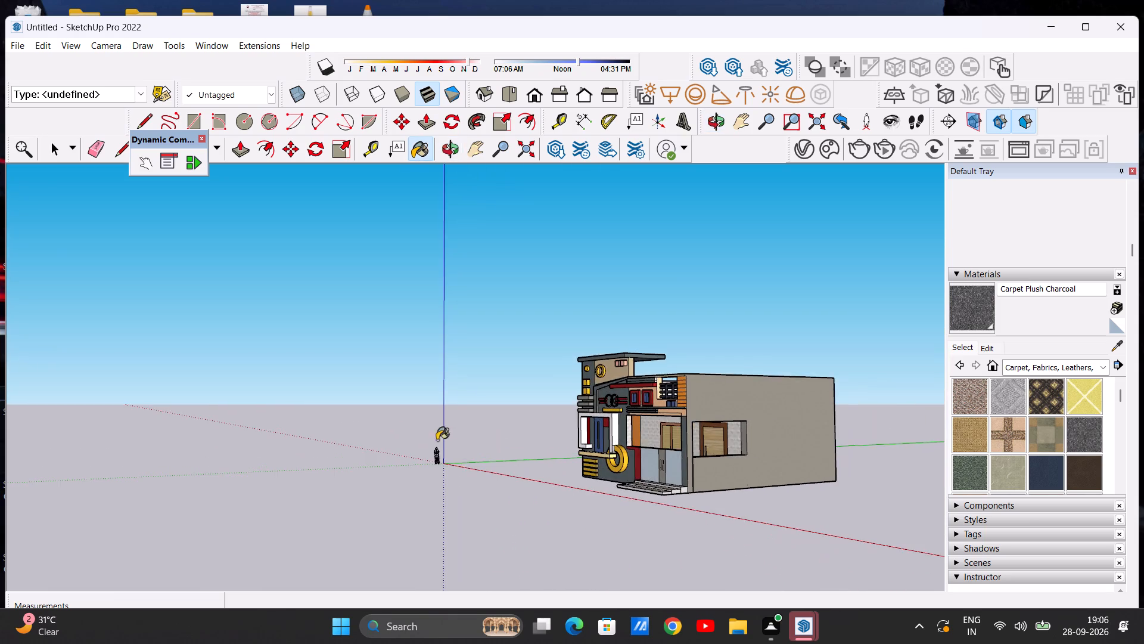
middle_click_drag(447, 471, 741, 478)
scroll(554, 442, "up", 10)
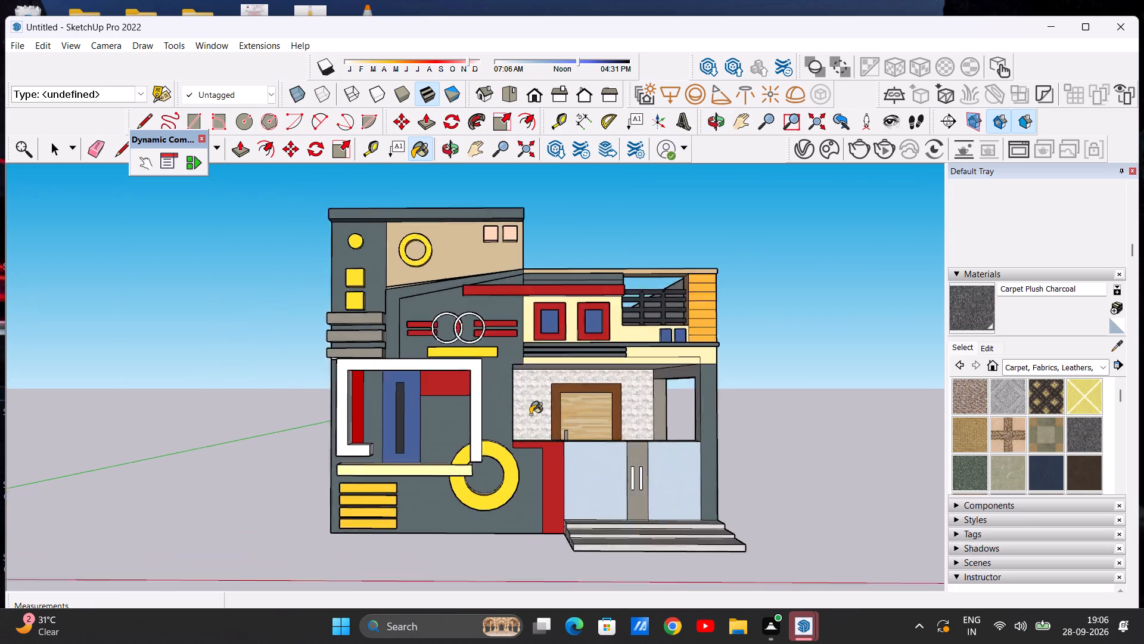
scroll(530, 414, "up", 5)
middle_click_drag(738, 432, 694, 564)
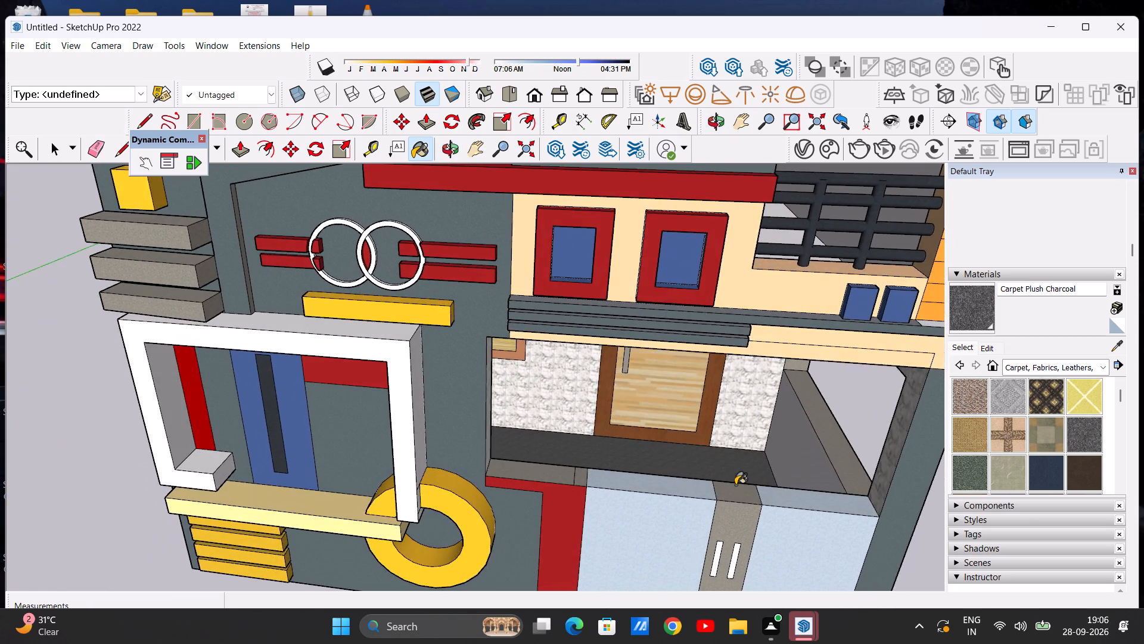
scroll(735, 485, "up", 20)
scroll(272, 550, "up", 1)
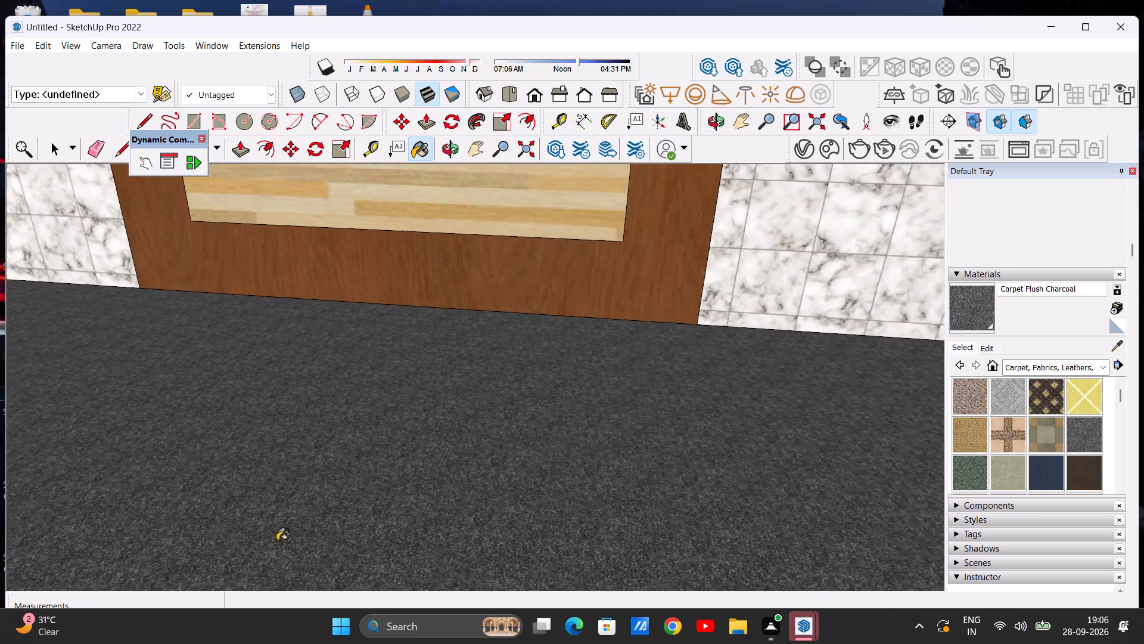
Examine the charcoal porch floor and the ledge in front of it, up close and from above the entrance steps.
scroll(277, 541, "up", 5)
scroll(553, 454, "down", 20)
scroll(553, 454, "down", 18)
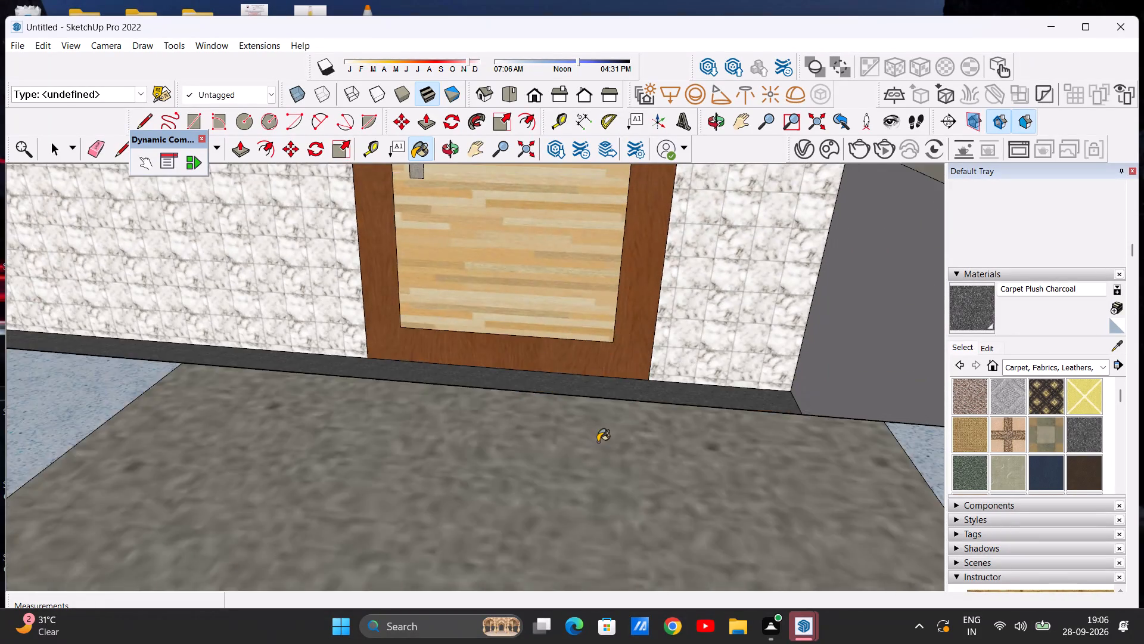
scroll(598, 442, "down", 5)
middle_click_drag(567, 391, 557, 493)
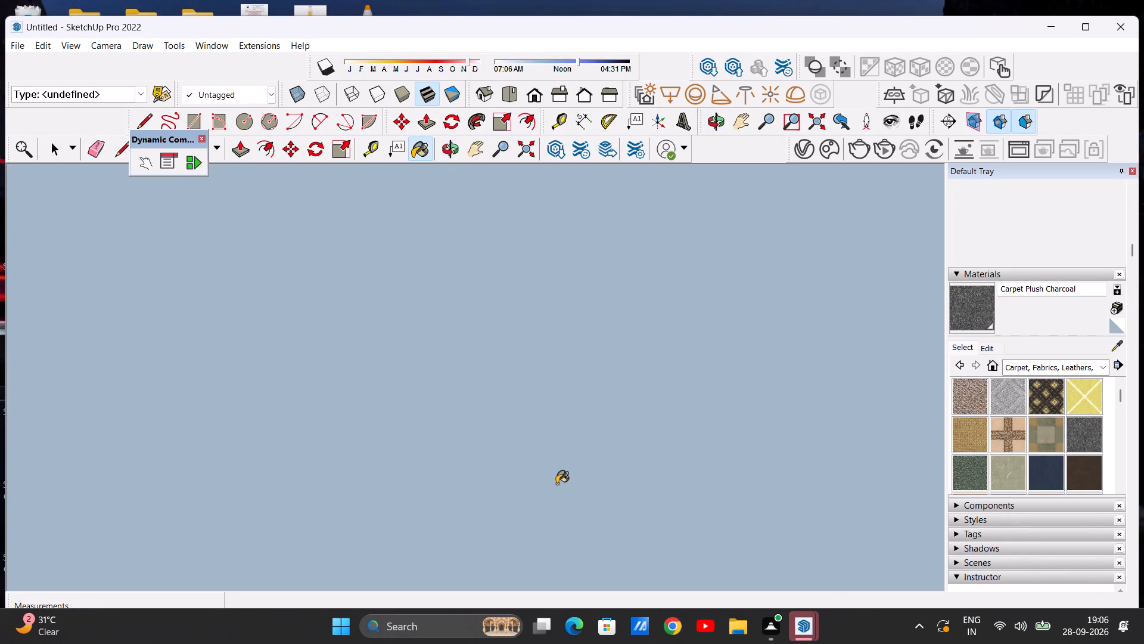
scroll(557, 476, "down", 15)
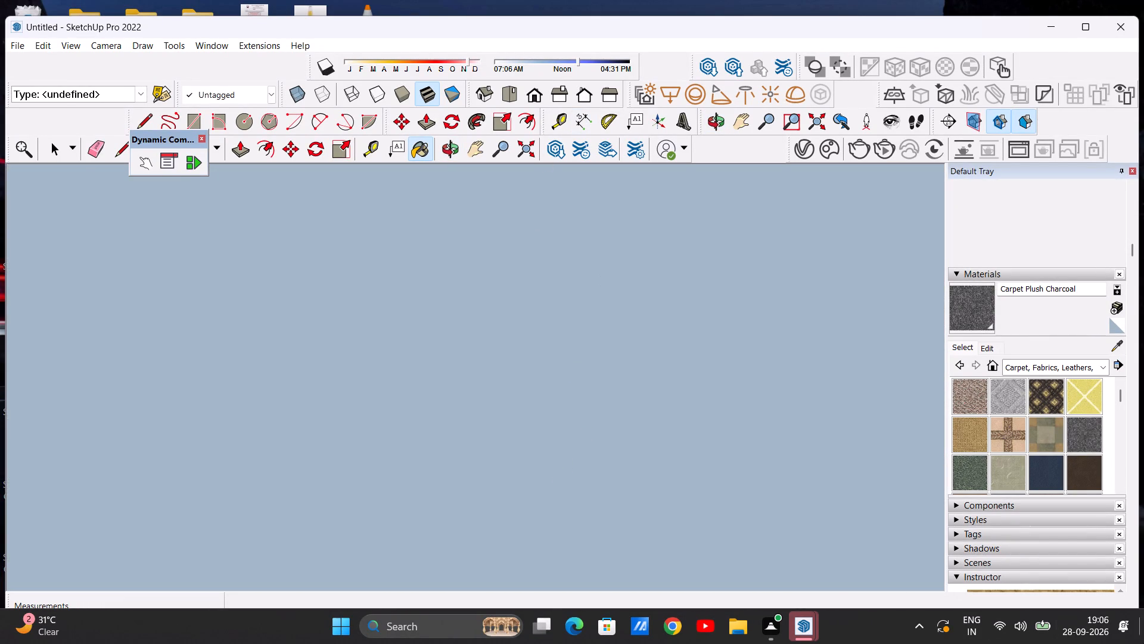
left_click(536, 87)
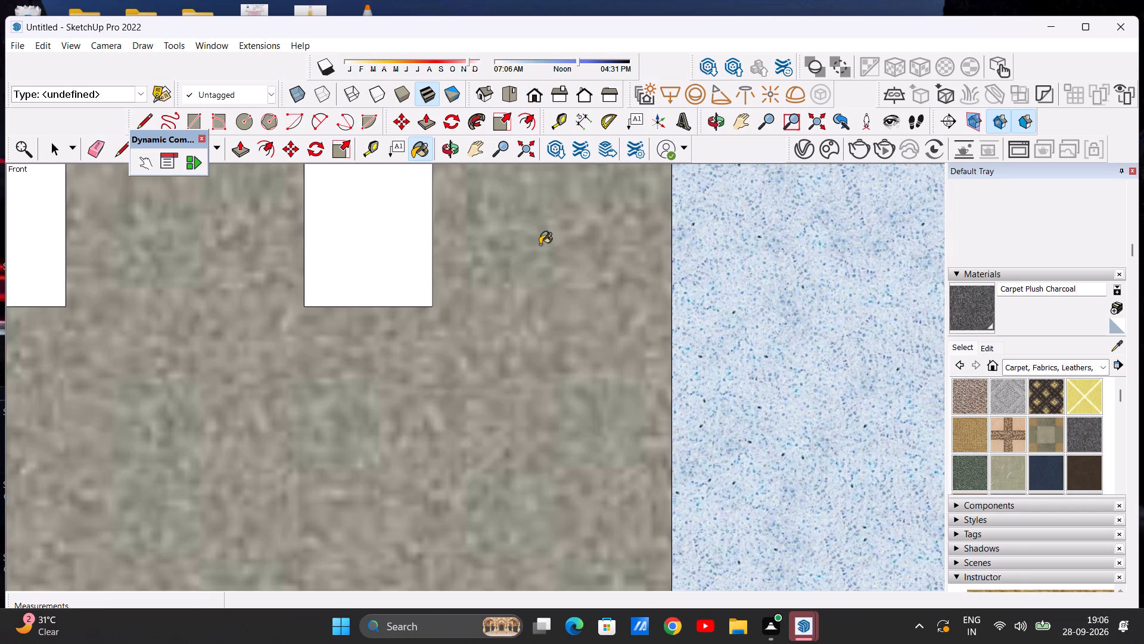
scroll(540, 247, "down", 20)
scroll(540, 247, "down", 20)
scroll(540, 247, "down", 1)
middle_click_drag(564, 269, 526, 380)
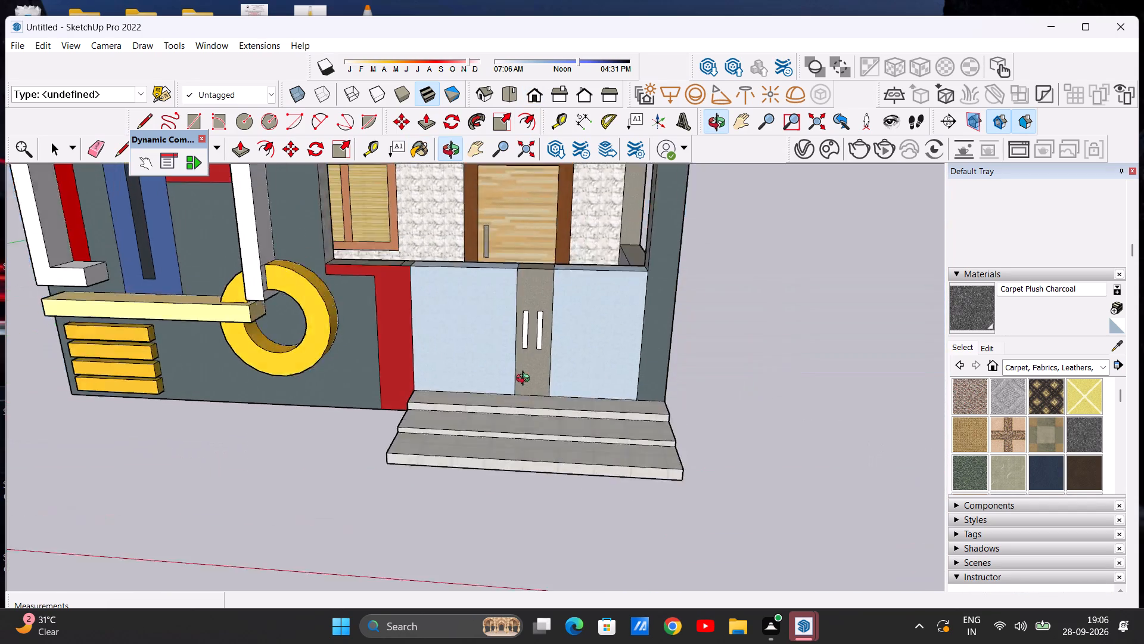
middle_click_drag(526, 380, 517, 463)
scroll(524, 268, "up", 7)
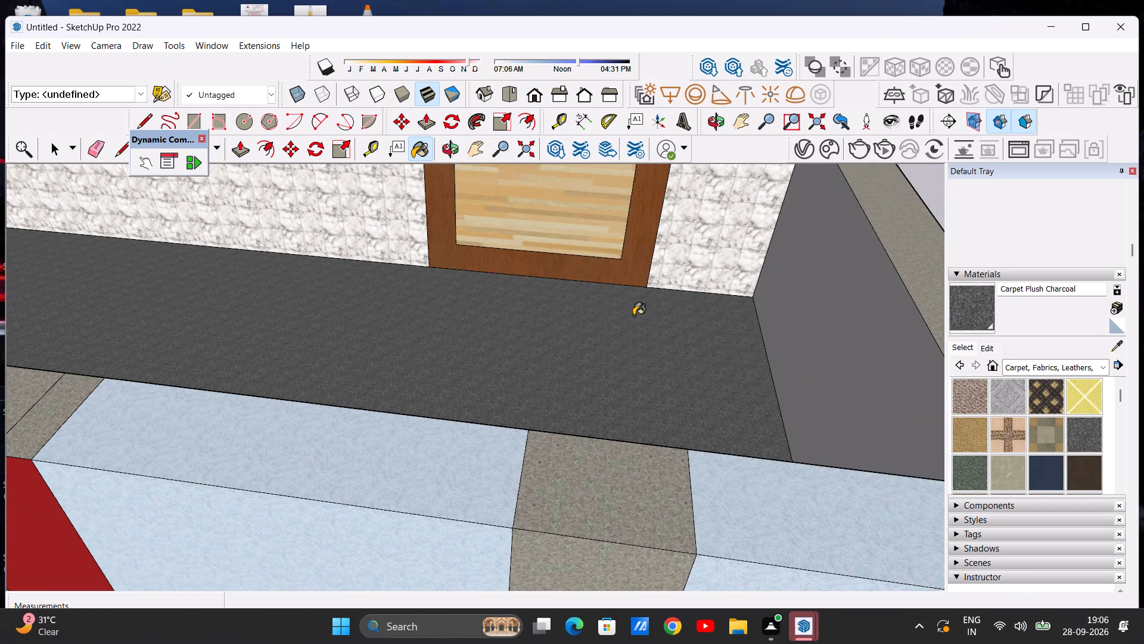
Erase the stray dividing line across the grey speckled ledge top above the red band, beside the light blue section.
key("space")
scroll(623, 317, "down", 12)
scroll(523, 329, "up", 7)
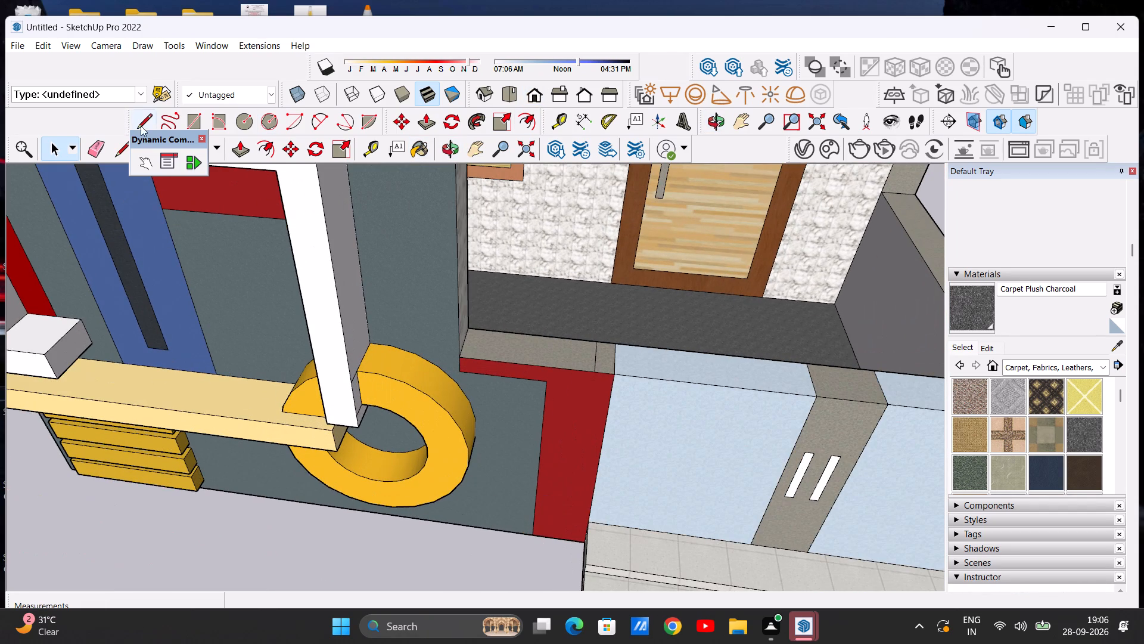
left_click(100, 148)
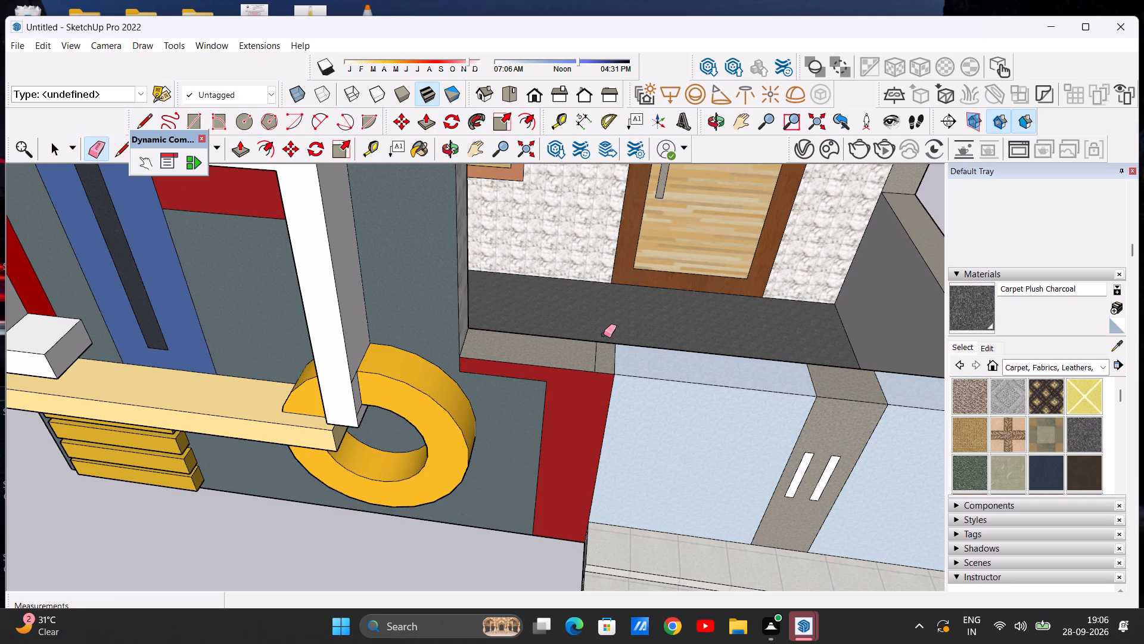
scroll(604, 335, "up", 6)
left_click_drag(569, 393, 592, 398)
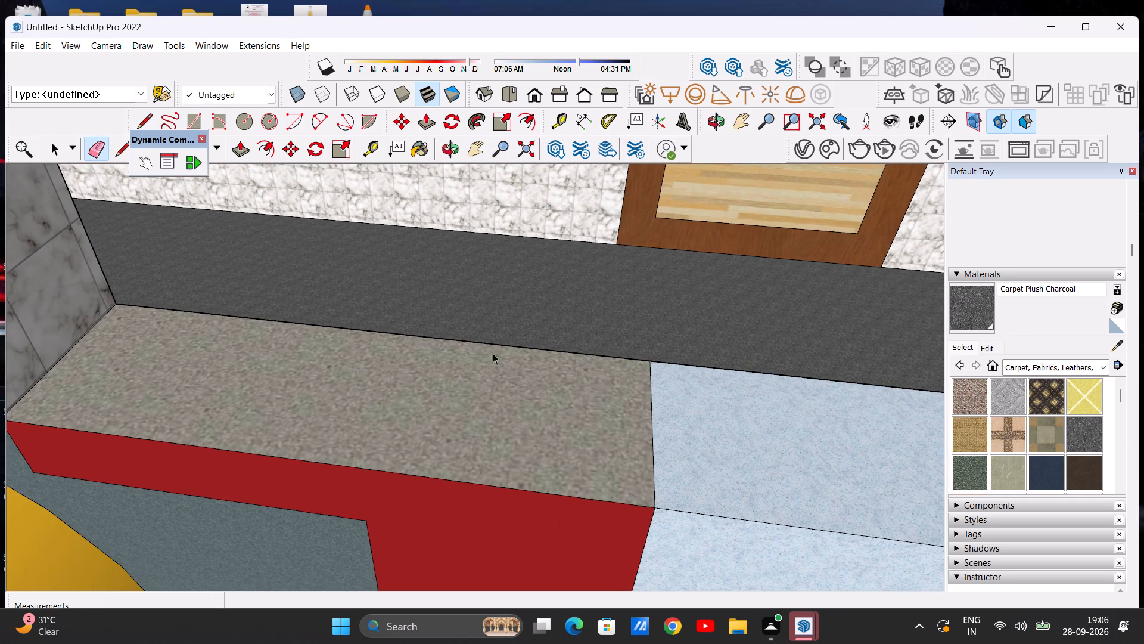
key("space")
Examine the entrance steps, porch and interlocking-ring wall from several angles, both up close and from a distance.
scroll(496, 330, "down", 16)
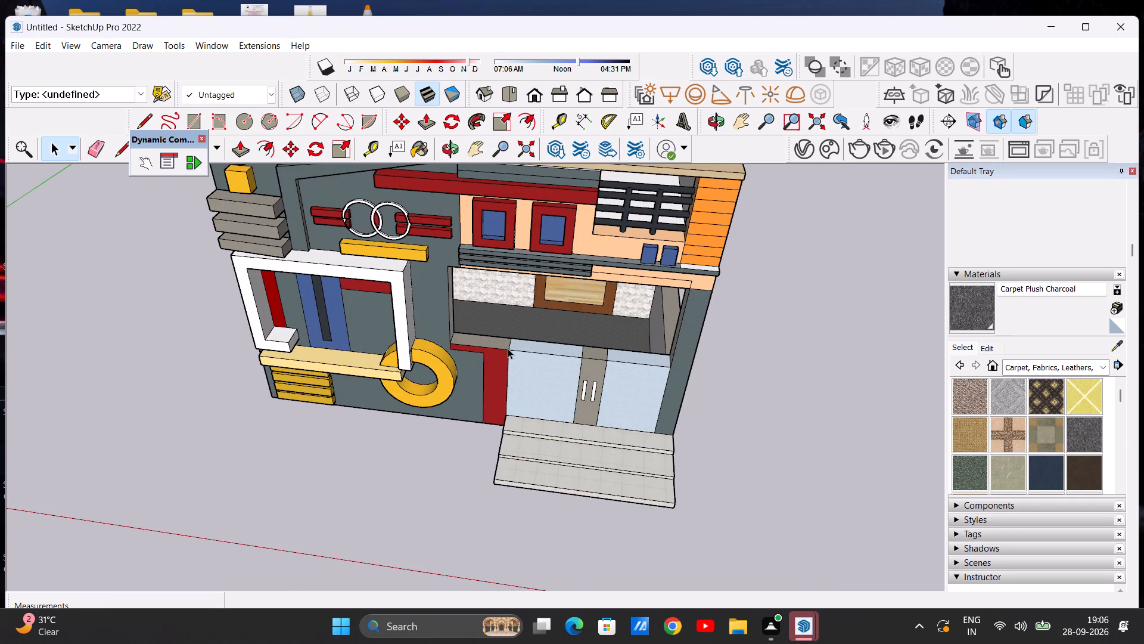
middle_click_drag(582, 487, 646, 384)
scroll(646, 384, "up", 1)
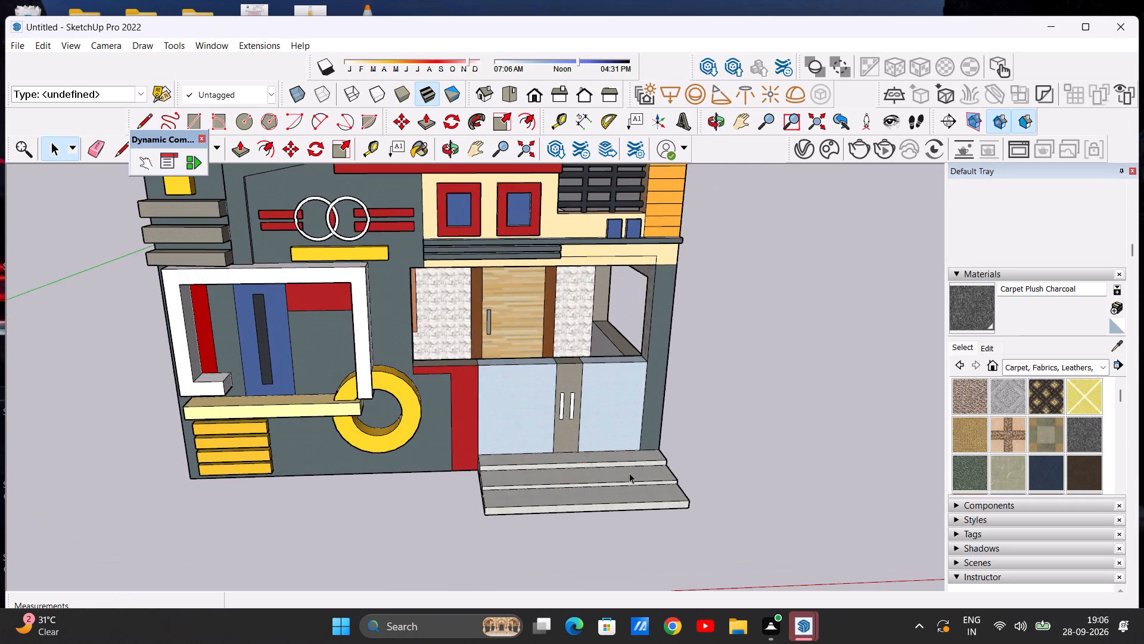
scroll(630, 485, "up", 3)
scroll(601, 428, "down", 5)
middle_click_drag(604, 451, 531, 453)
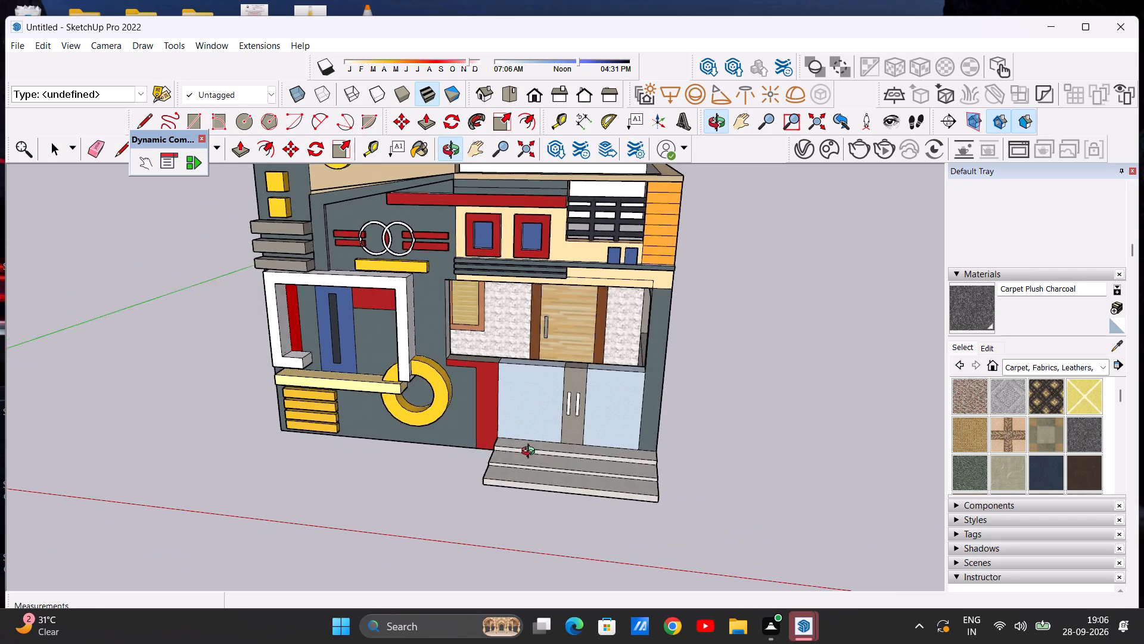
middle_click_drag(531, 453, 635, 418)
middle_click_drag(644, 424, 527, 431)
scroll(615, 481, "up", 5)
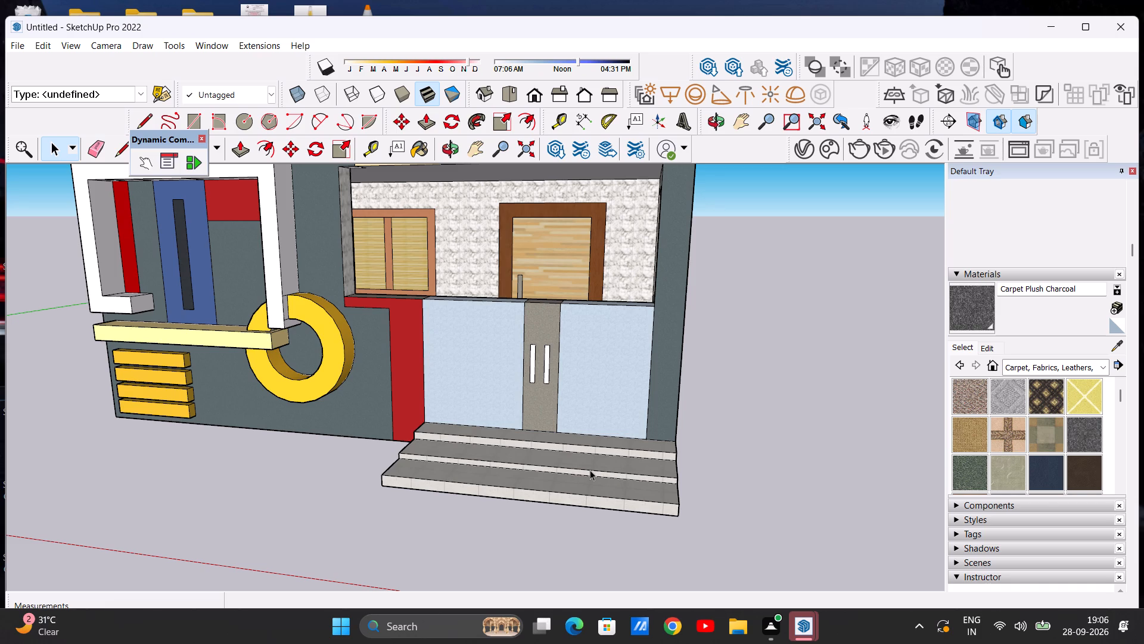
scroll(638, 429, "down", 6)
scroll(607, 391, "down", 9)
scroll(521, 359, "up", 2)
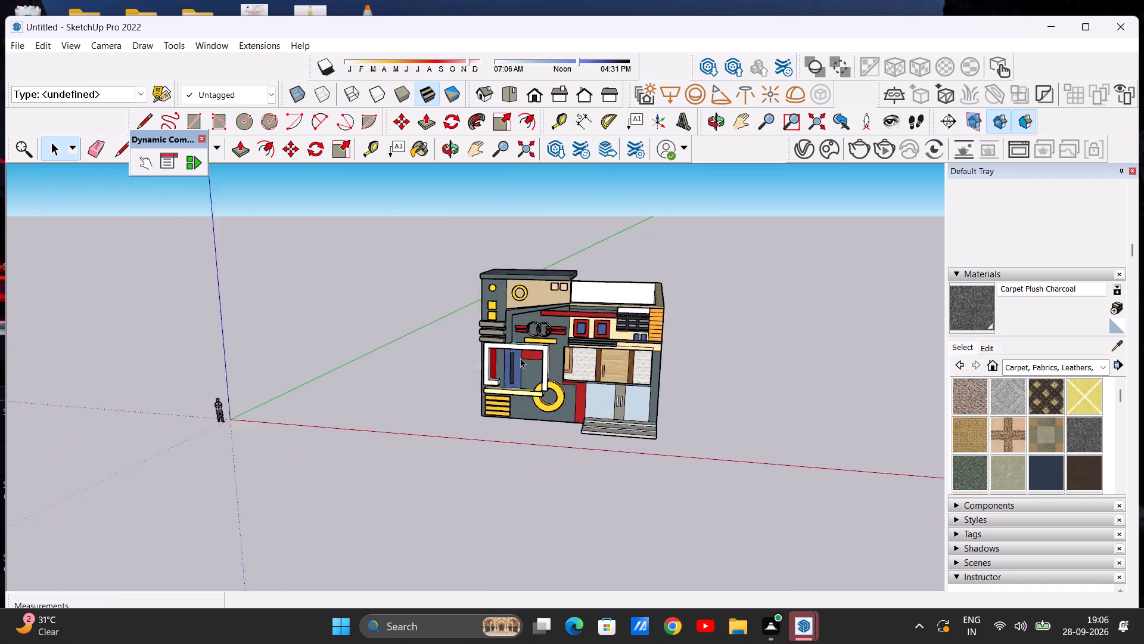
scroll(520, 358, "up", 6)
scroll(592, 353, "up", 2)
middle_click_drag(595, 333, 641, 340)
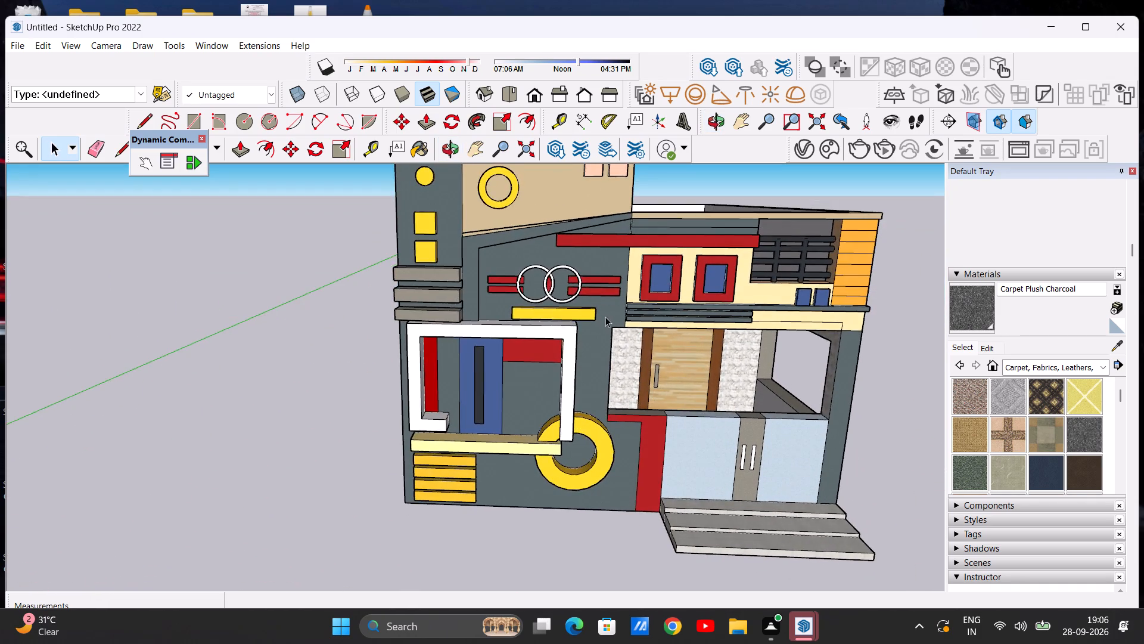
scroll(589, 298, "up", 8)
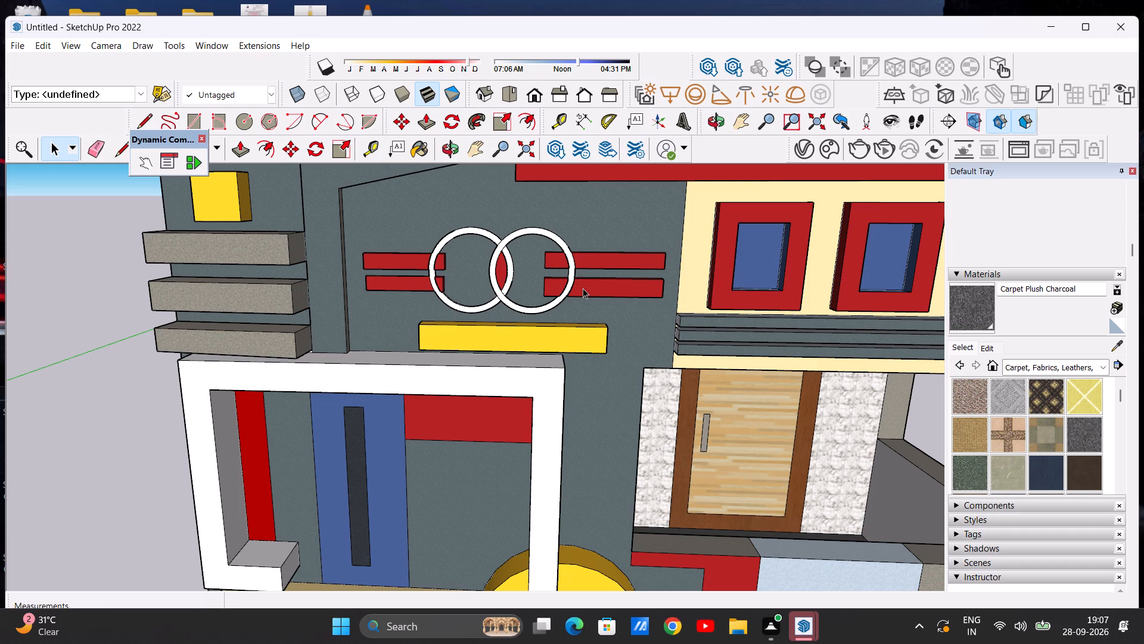
Review the whole house elevation from the front and frame the complete facade in view.
scroll(580, 288, "down", 20)
scroll(580, 288, "down", 2)
scroll(780, 276, "up", 8)
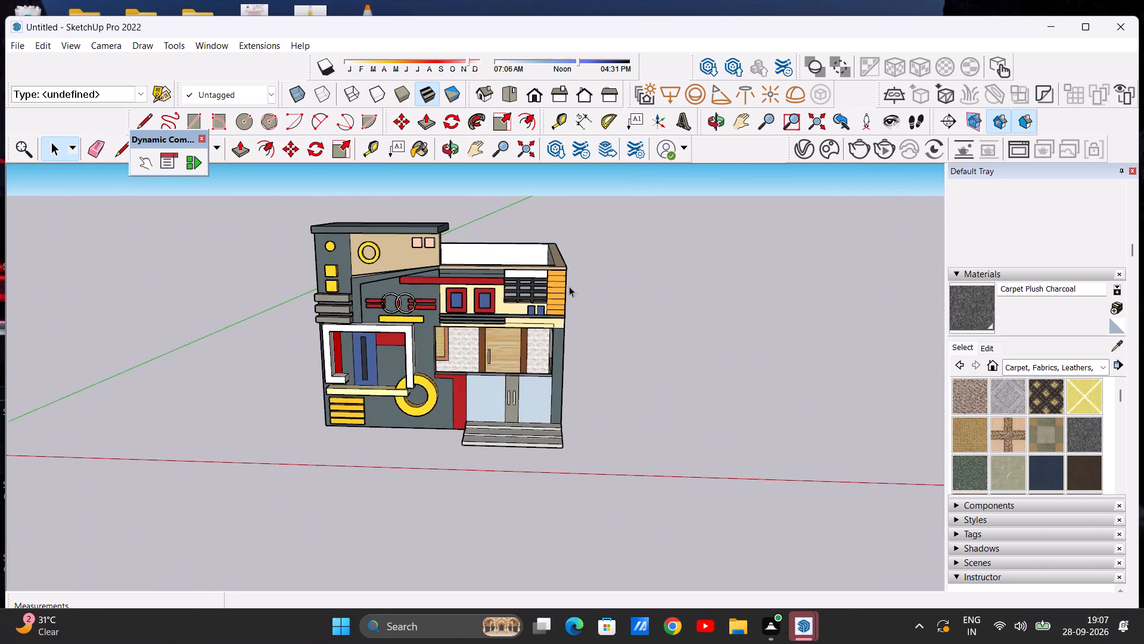
scroll(179, 296, "up", 7)
scroll(182, 337, "down", 10)
scroll(414, 335, "up", 6)
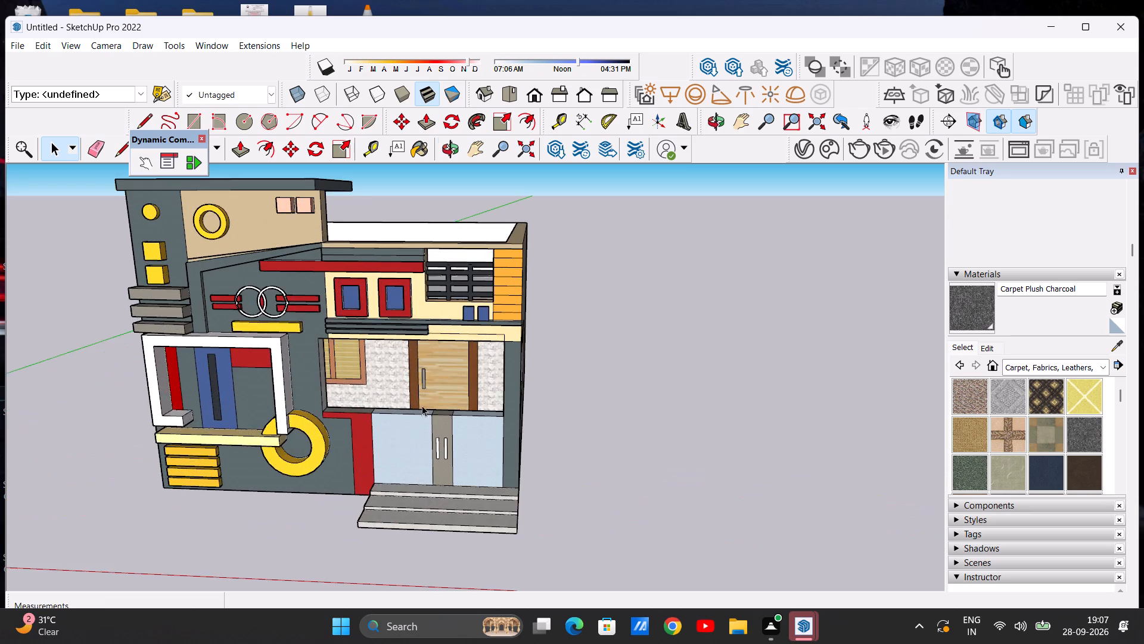
middle_click_drag(422, 405, 453, 368)
scroll(434, 369, "down", 5)
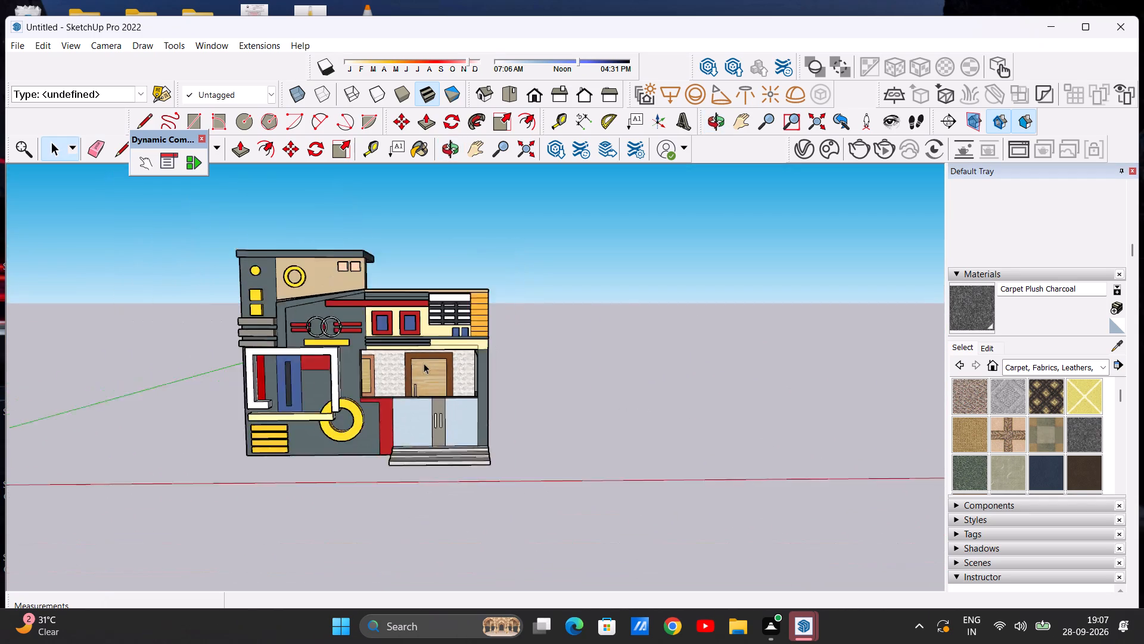
scroll(441, 367, "up", 5)
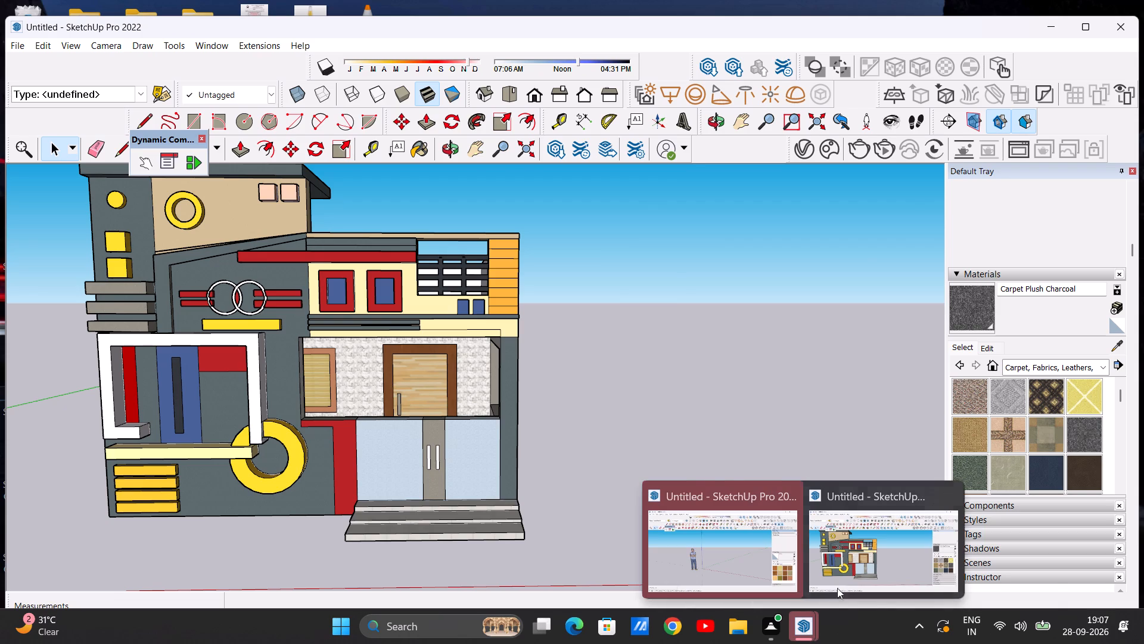
left_click(853, 547)
scroll(461, 309, "down", 10)
scroll(241, 252, "up", 3)
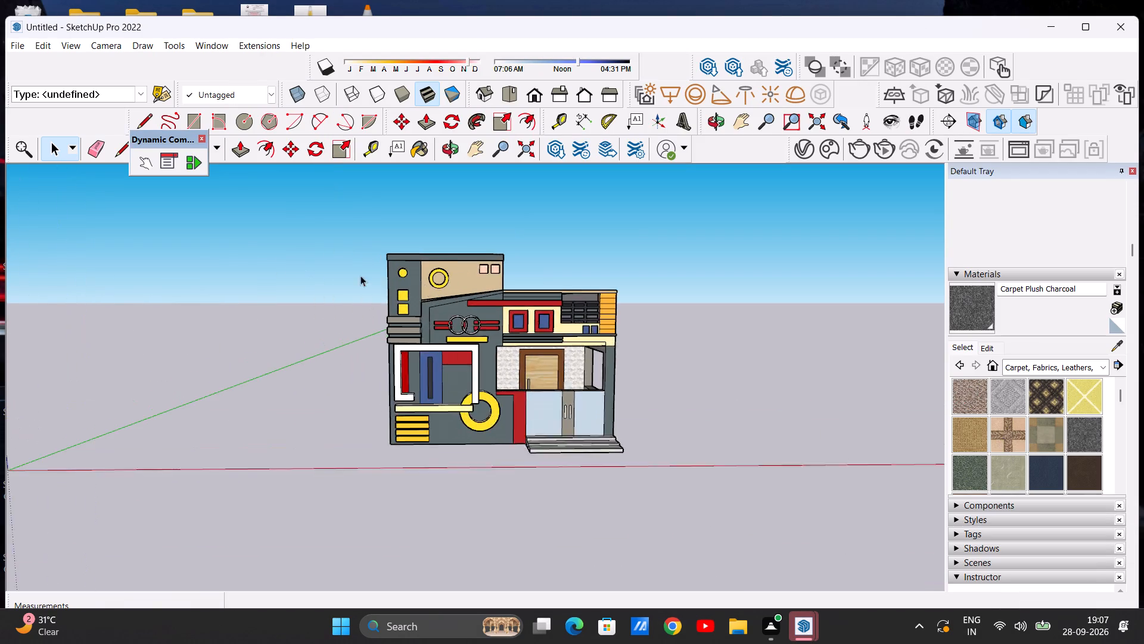
scroll(360, 275, "up", 2)
scroll(644, 298, "up", 4)
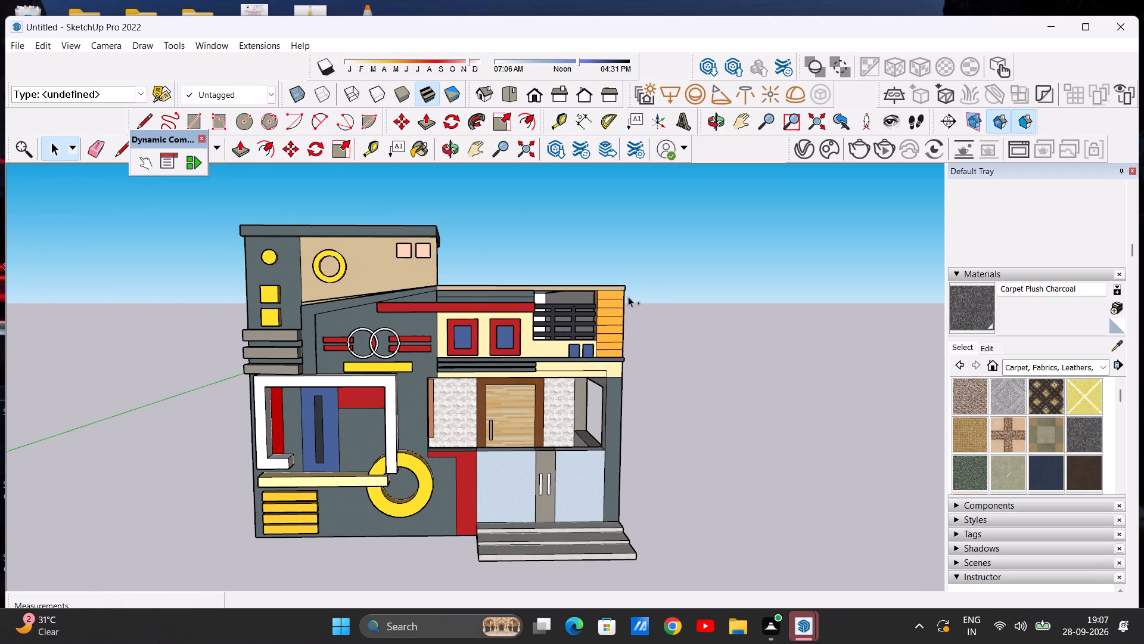
Save the model in the Documents folder as a SketchUp model named SRI 8.
key("ctrl+s")
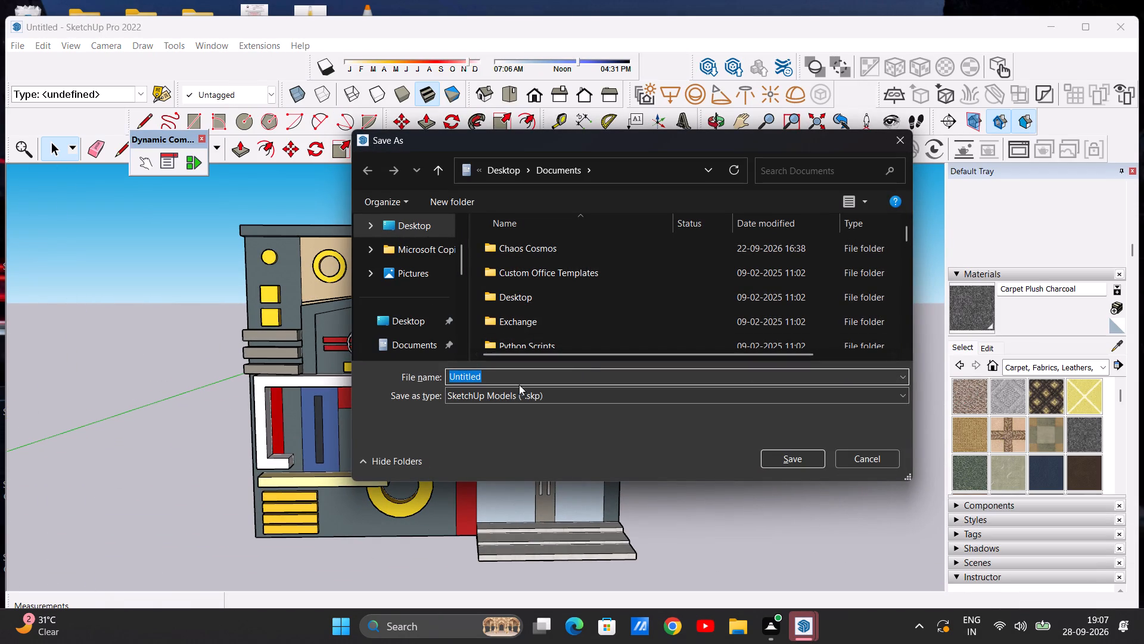
left_click(508, 377)
key("BackSpace")
key("BackSpace")
key("BackSpace")
key("BackSpace")
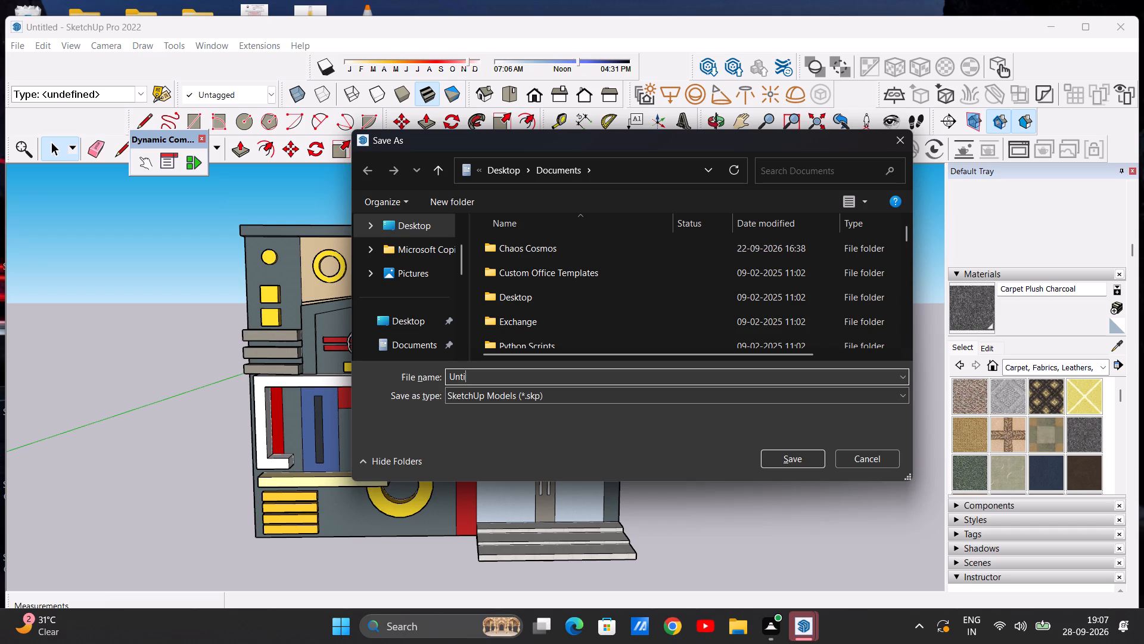
key("BackSpace")
key("BackSpace")
key("BackSpace")
key("BackSpace")
key("BackSpace")
key("BackSpace")
key("BackSpace")
key("s")
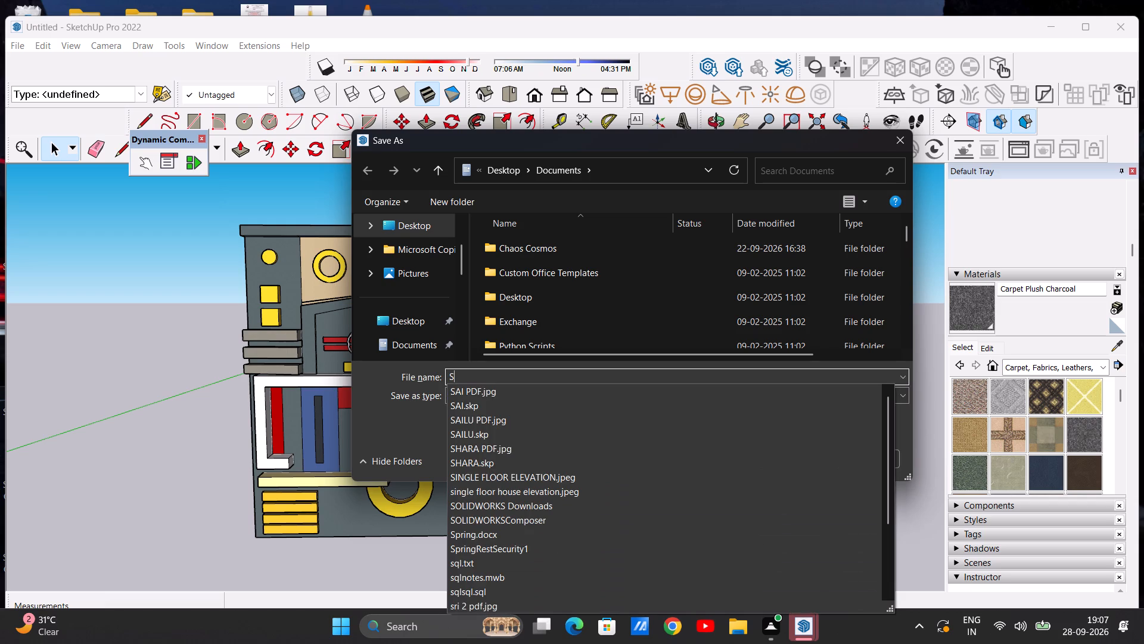
key("r")
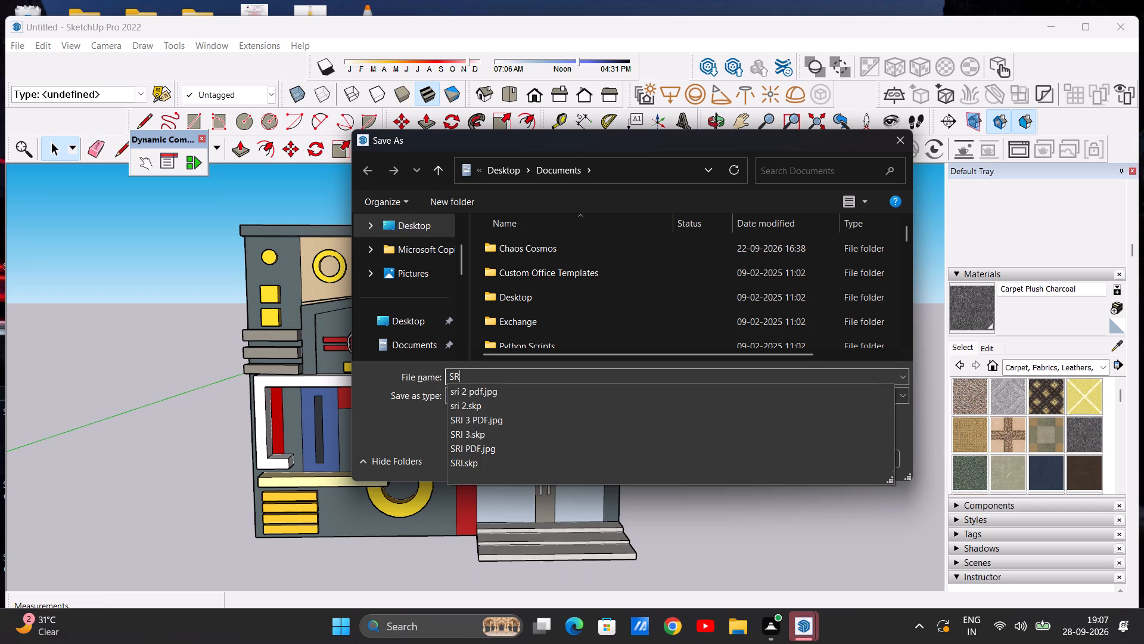
key("i")
key("space")
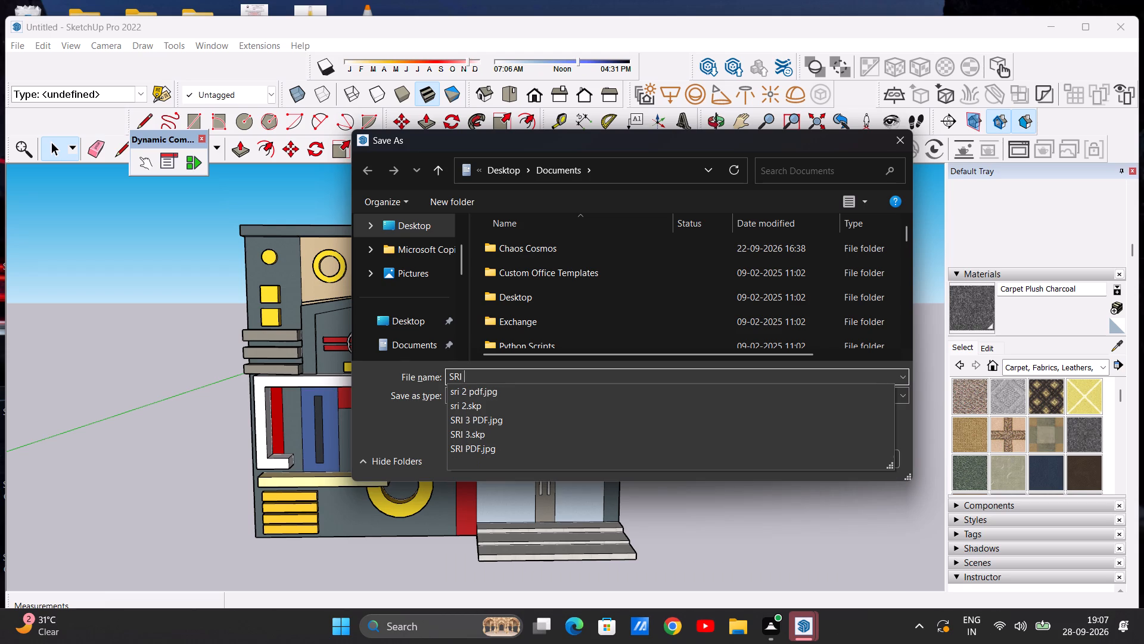
key("Up")
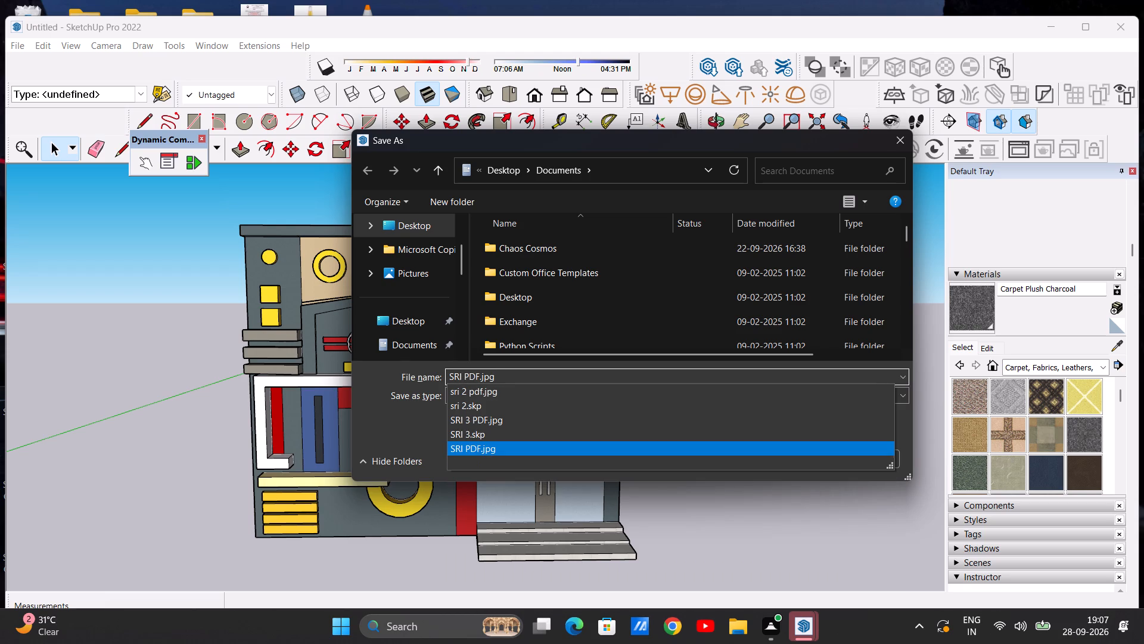
key("BackSpace")
key("BackSpace")
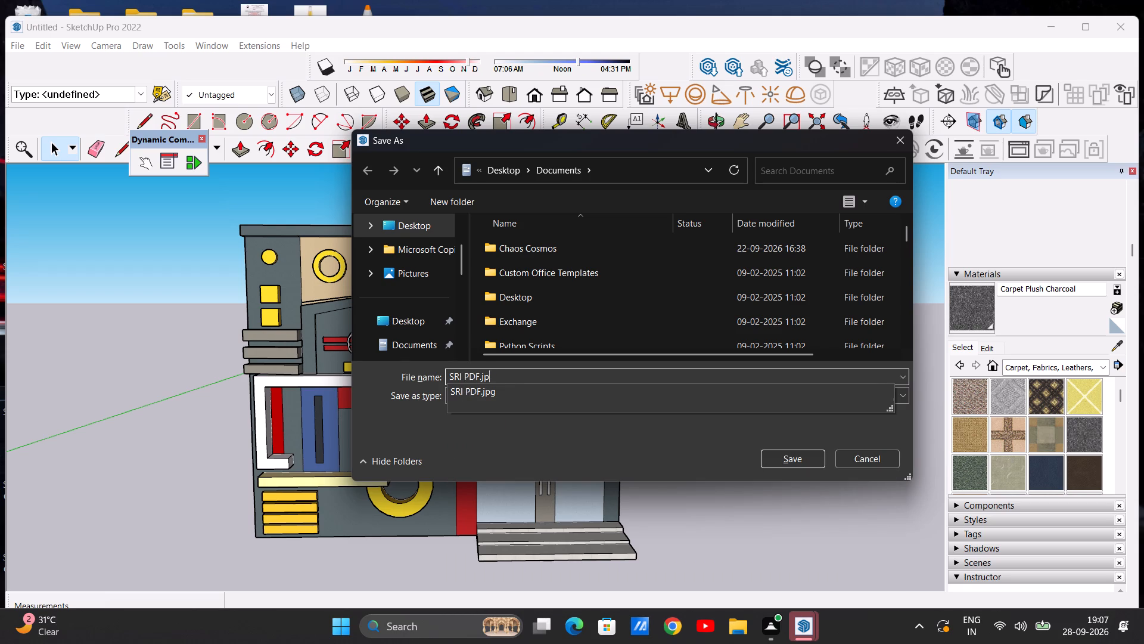
key("BackSpace")
key("BackSpace")
key("BackSpace")
key("BackSpace")
key("BackSpace")
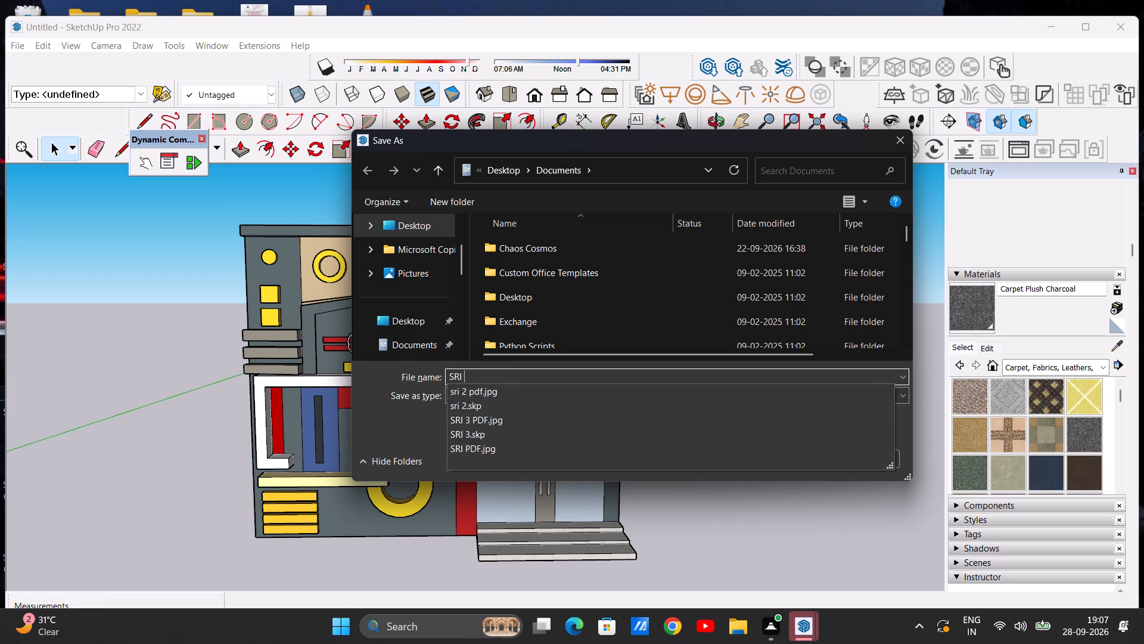
key("8")
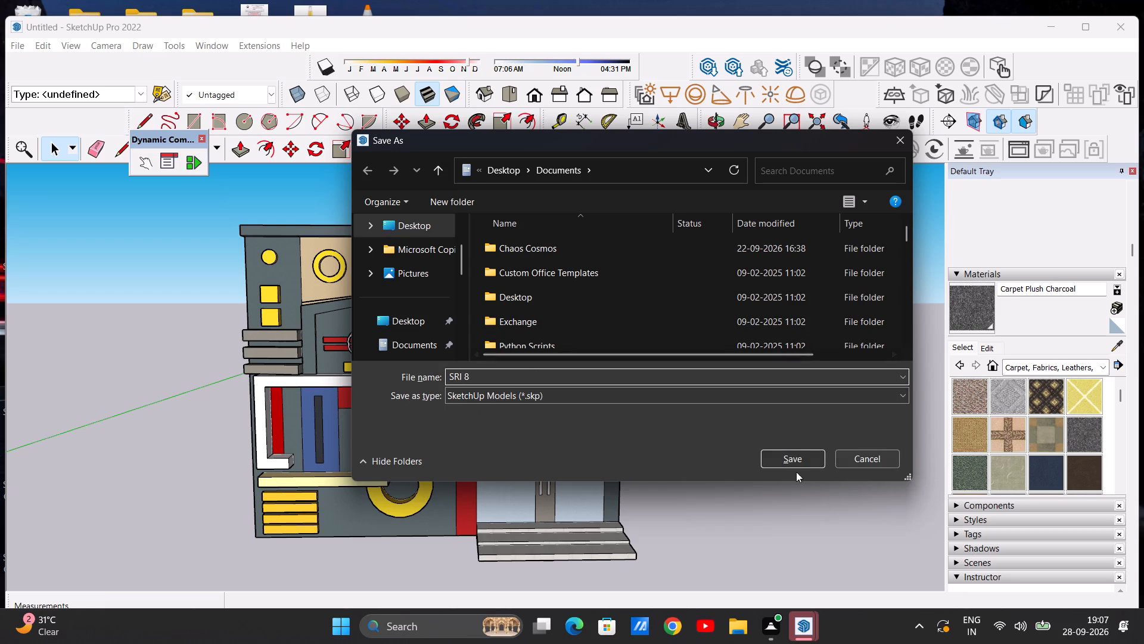
left_click(789, 458)
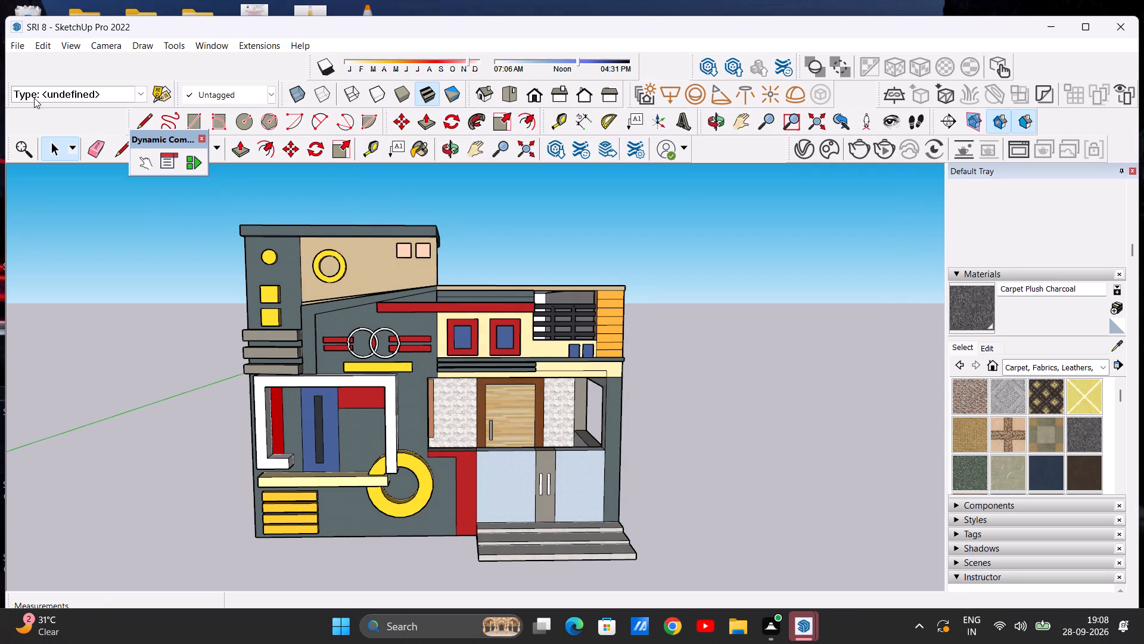
Export the current view as a 2D graphic in JPEG format to Documents, named SRI 8 PDF.
left_click(20, 47)
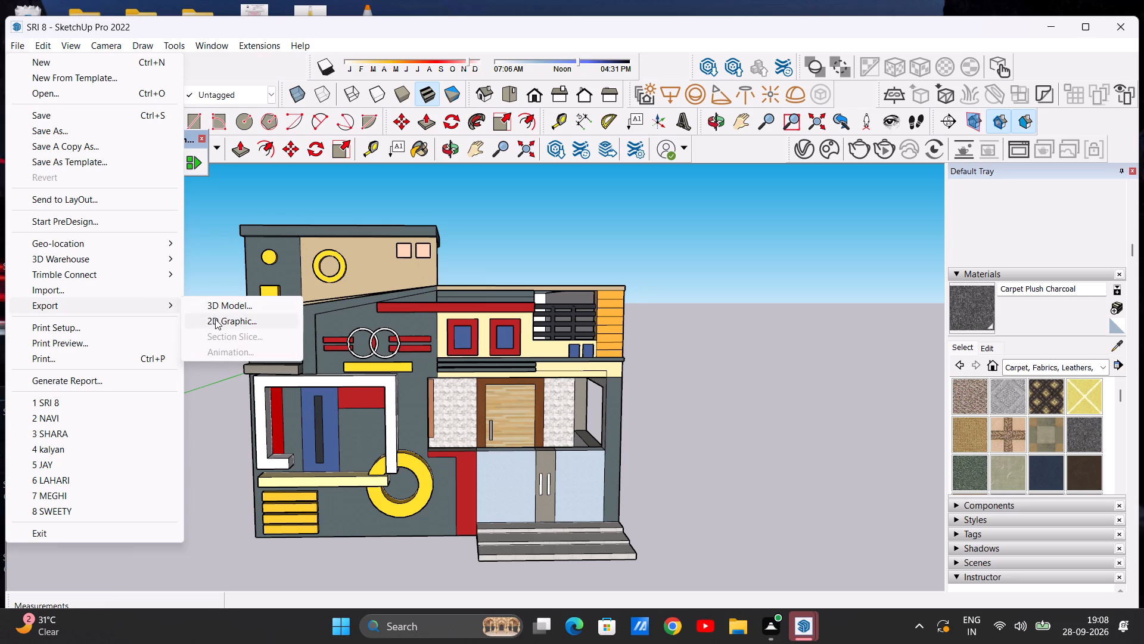
left_click(215, 319)
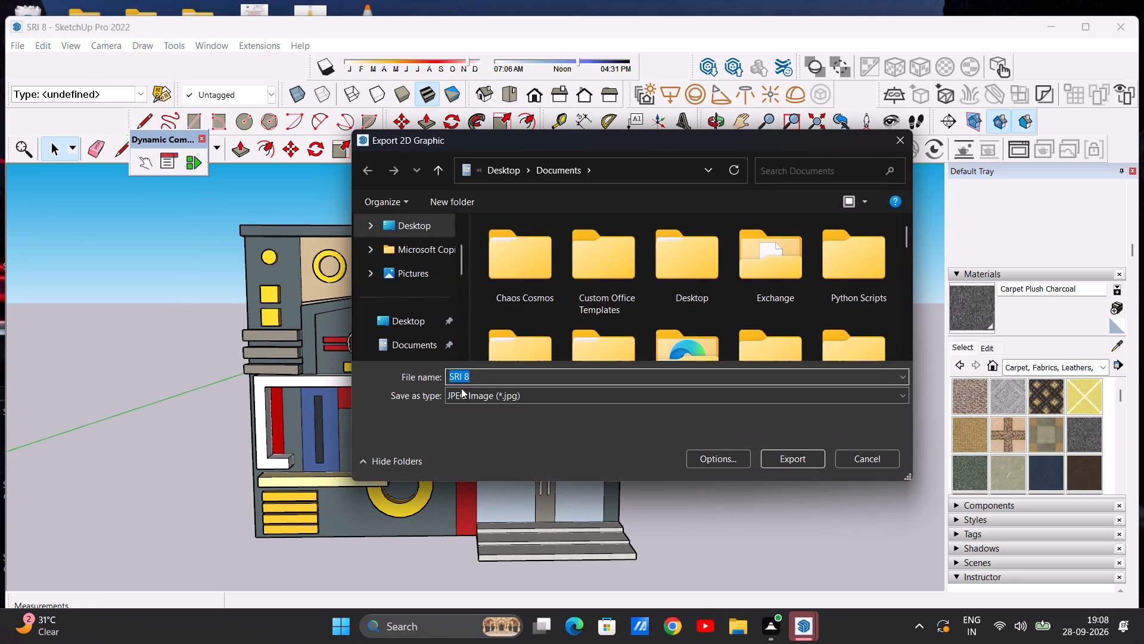
left_click(493, 377)
key("space")
type("PDF")
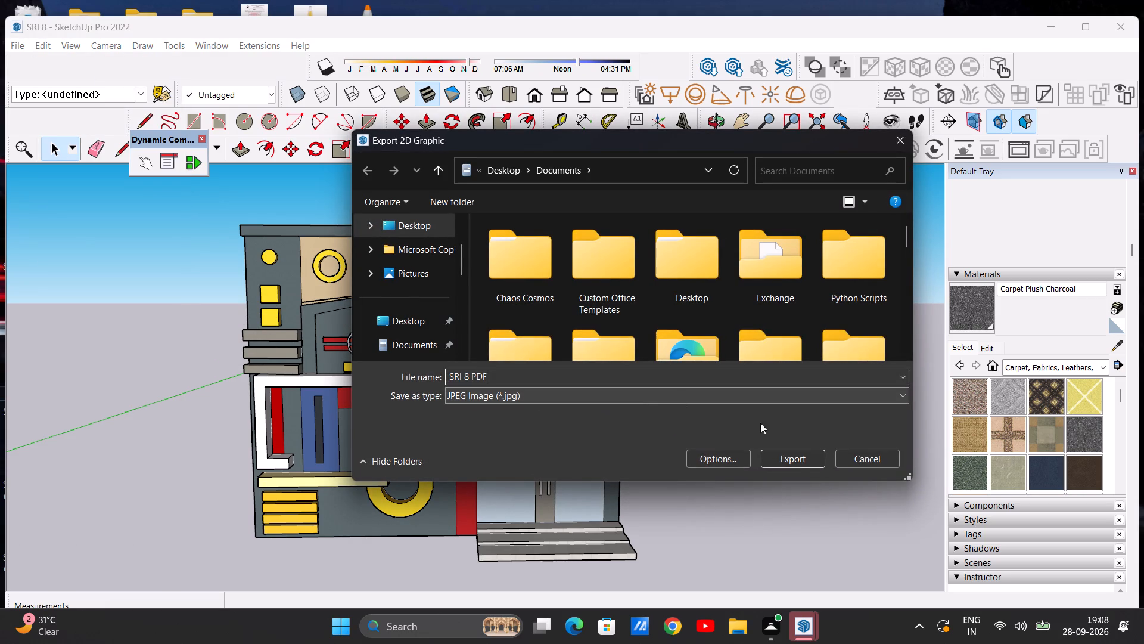
left_click(795, 455)
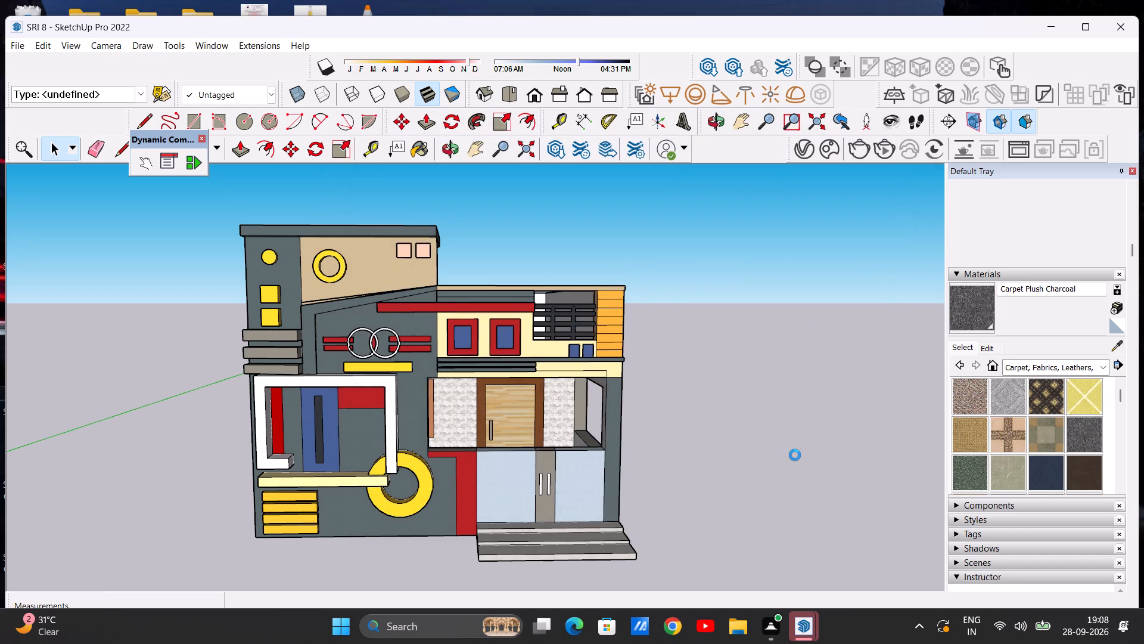